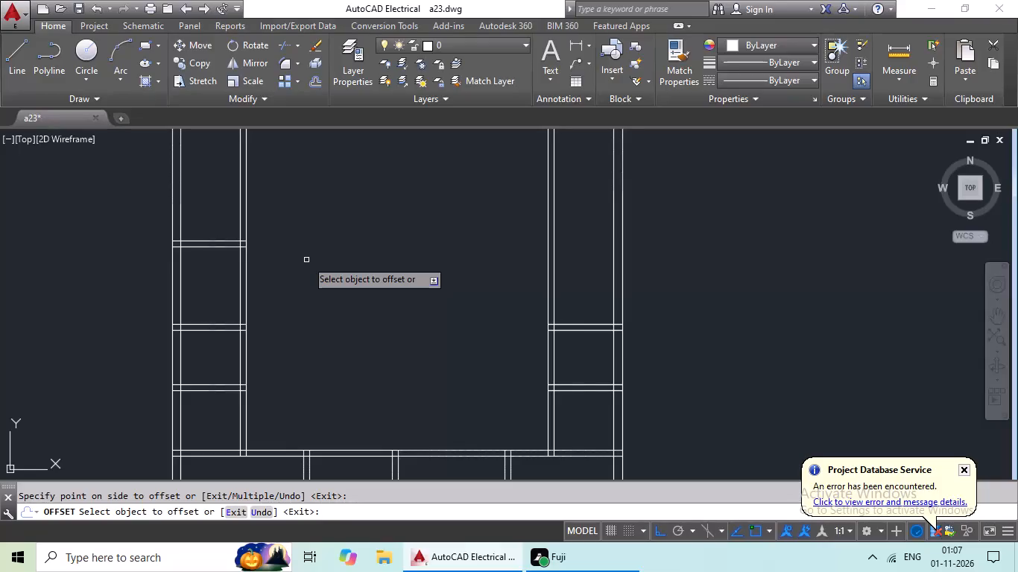
Trim away the inner right vertical wall pair above the upper wall of the two small right-side rooms.
key("Escape")
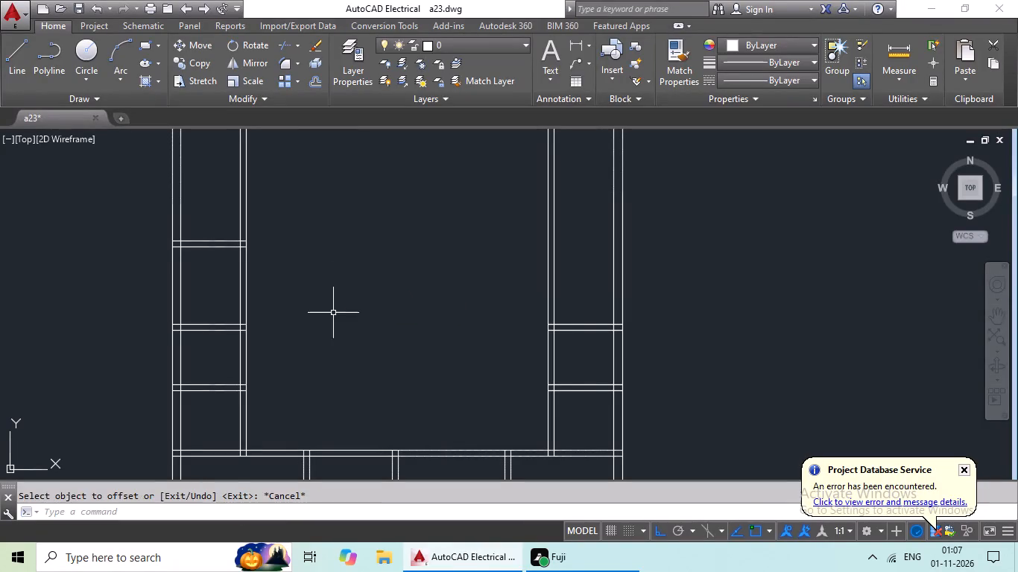
key("Escape")
type("tr")
key("space")
key("space")
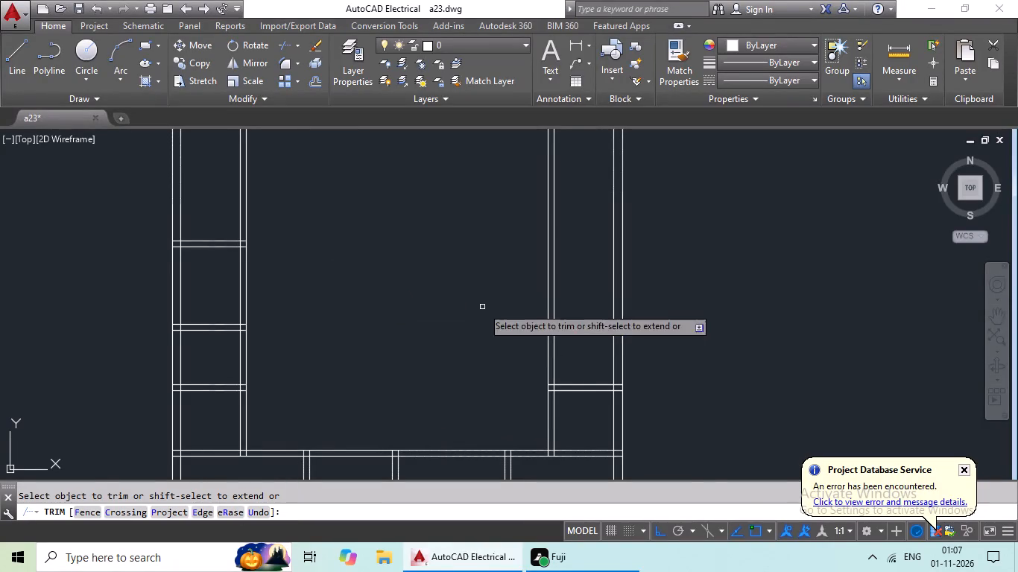
scroll(563, 299, "up", 2)
left_click_drag(595, 248, 451, 299)
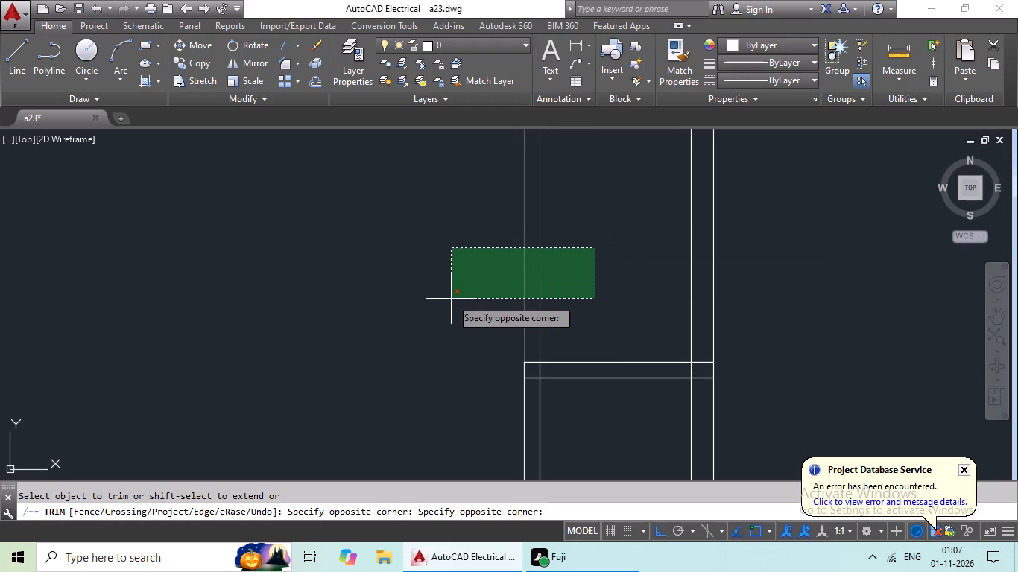
left_click(450, 300)
scroll(472, 279, "down", 3)
middle_click_drag(472, 273, 572, 298)
key("Escape")
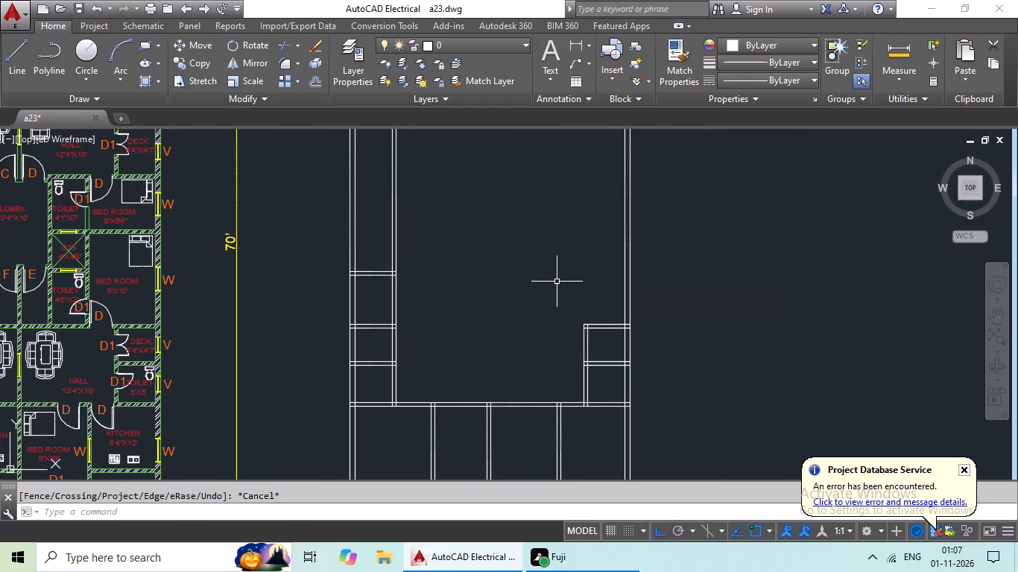
Offset the inner line of the right outer wall 9' inward to start the bedroom's left wall.
key("o")
key("Return")
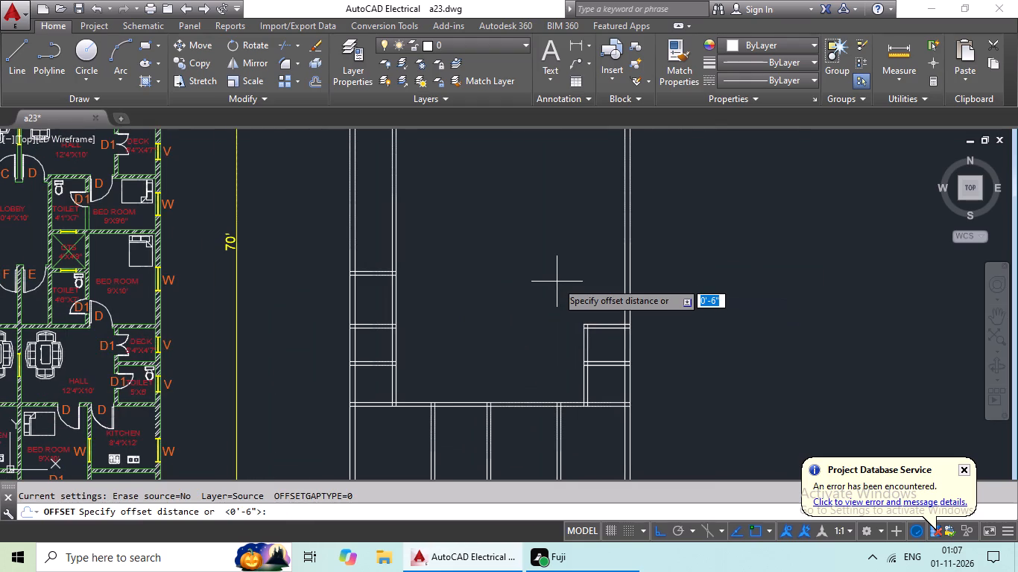
type("9'")
key("Return")
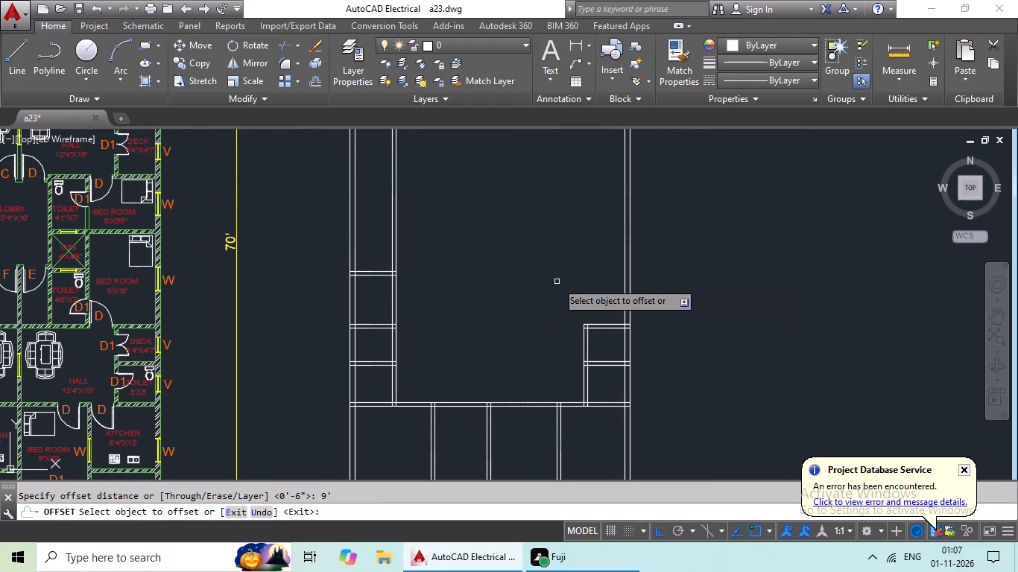
left_click(625, 278)
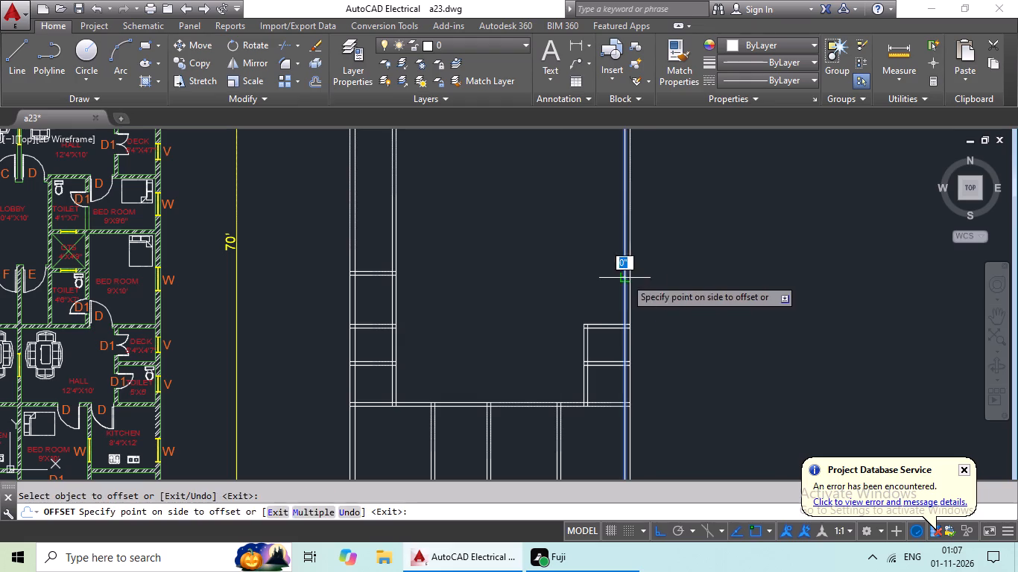
left_click(587, 279)
key("Escape")
key("Escape")
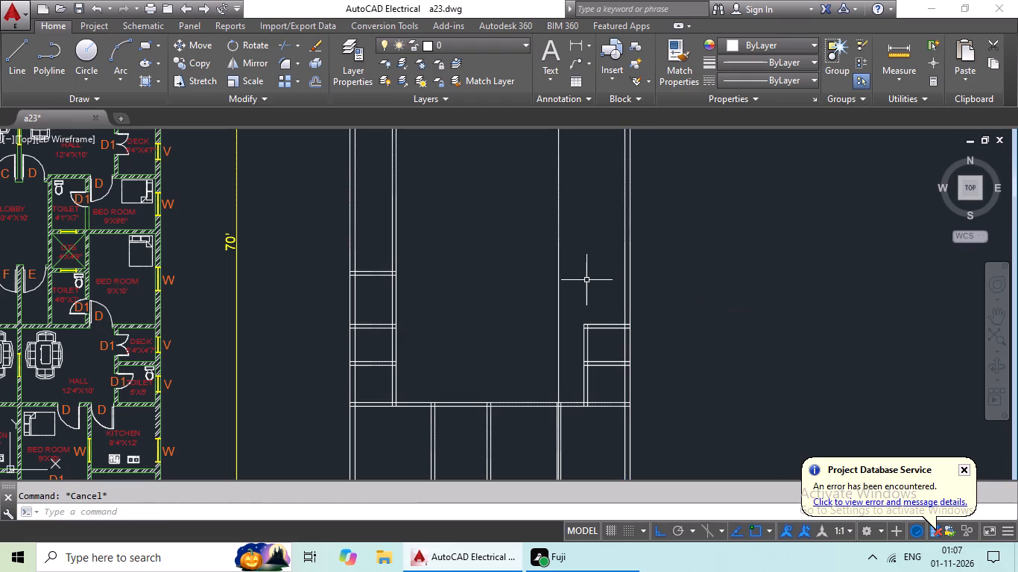
Trim the new vertical line at the full-width horizontal wall and delete its leftover portion below that wall.
type("tr")
key("space")
key("space")
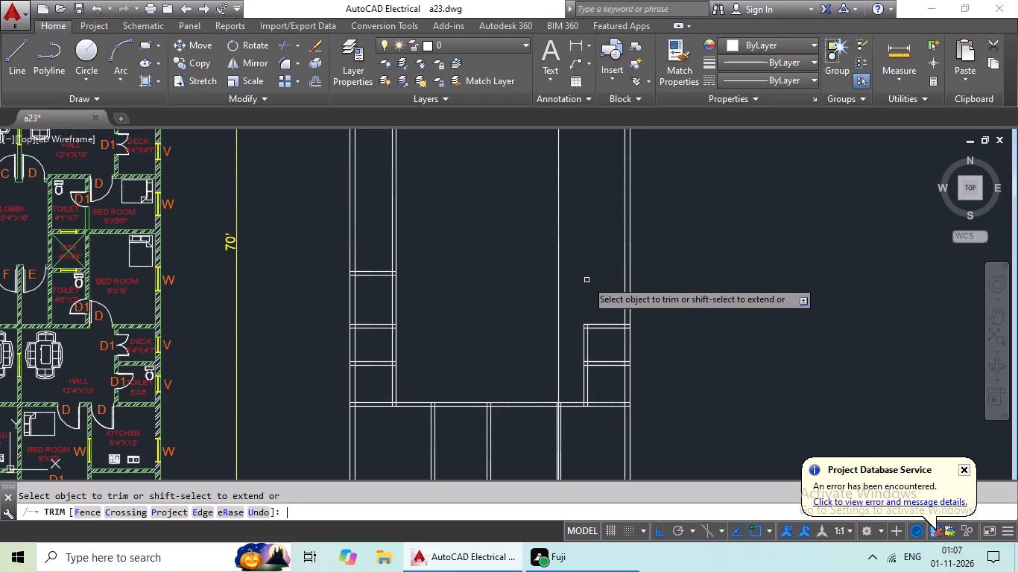
scroll(546, 416, "up", 4)
scroll(605, 363, "up", 3)
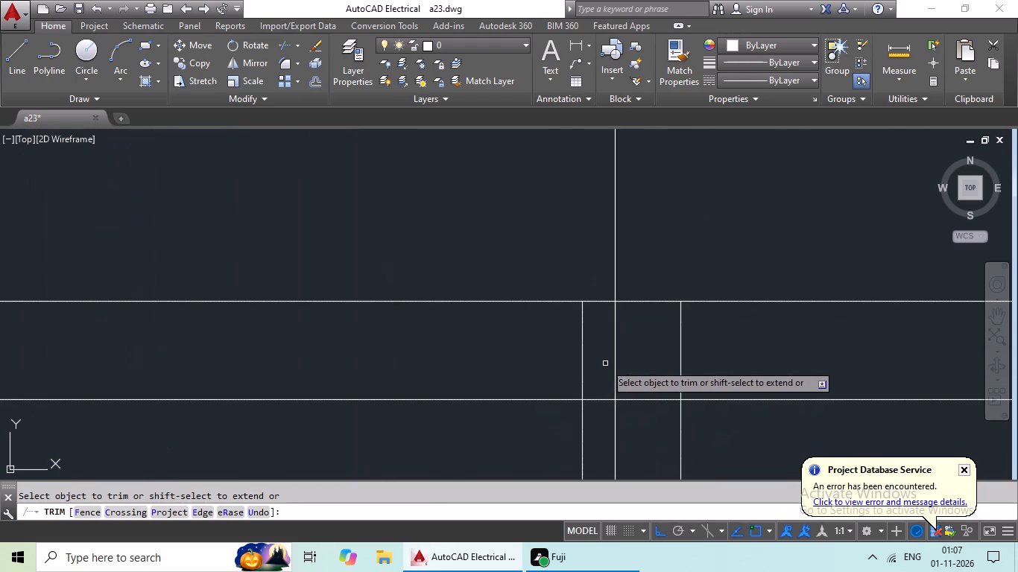
left_click_drag(634, 323, 599, 360)
left_click(599, 360)
scroll(607, 353, "down", 2)
key("Escape")
key("Escape")
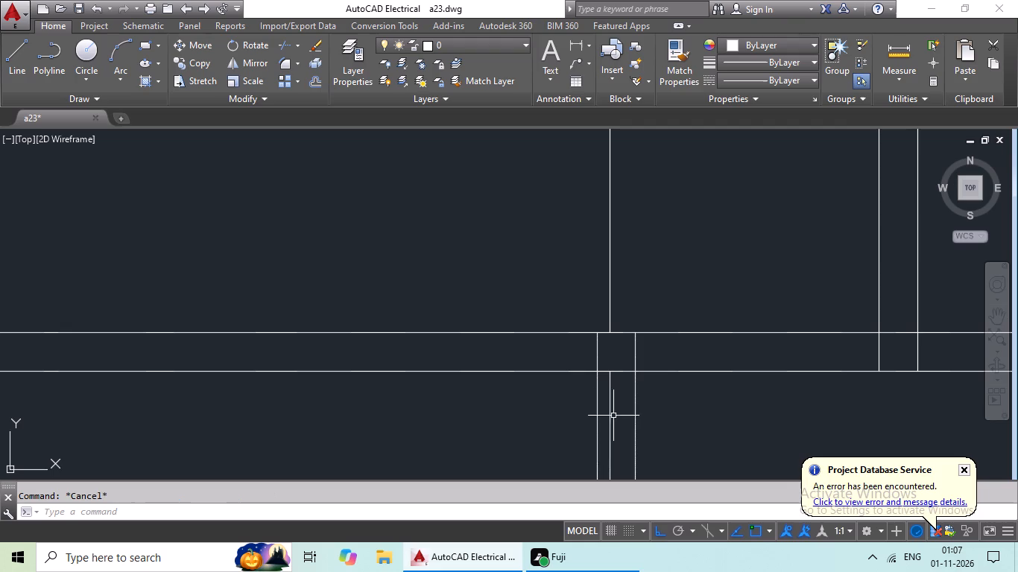
left_click(610, 421)
key("Delete")
scroll(589, 419, "down", 3)
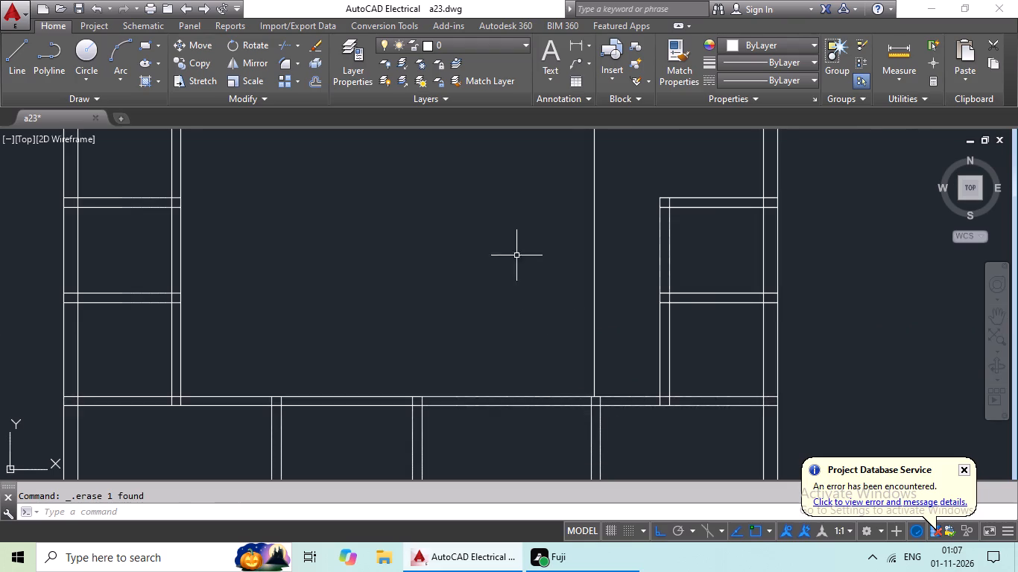
Offset the new vertical line 6" leftward to form the bedroom's left wall.
middle_click_drag(514, 251, 488, 381)
scroll(495, 348, "down", 2)
middle_click_drag(499, 342, 532, 311)
key("Escape")
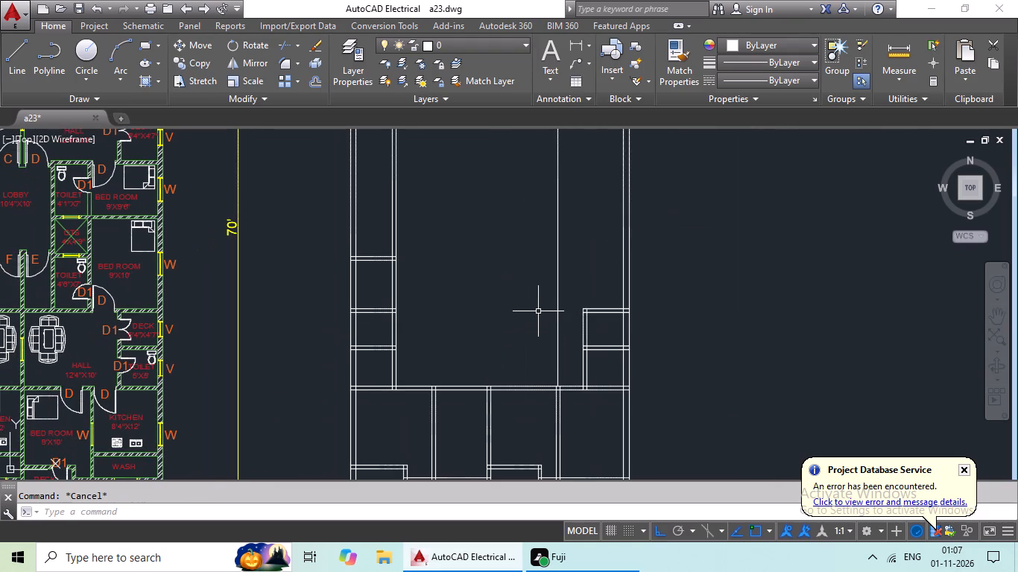
key("o")
key("Return")
type("6\"")
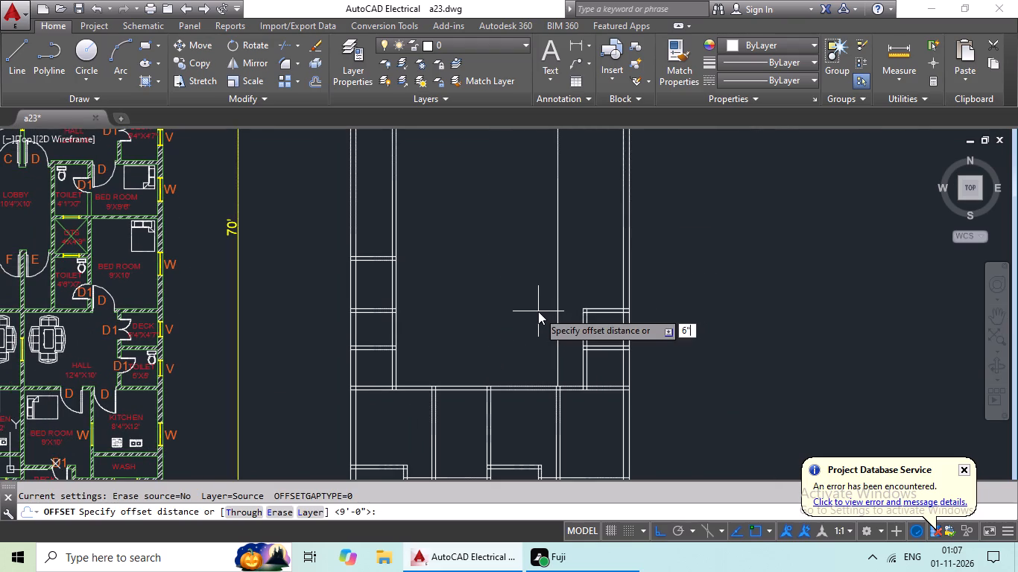
key("Return")
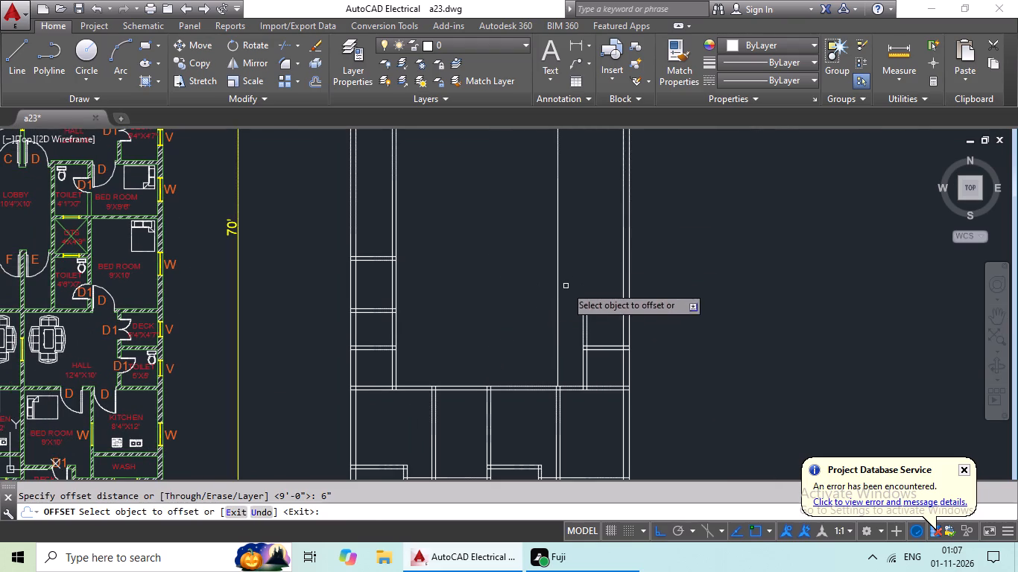
left_click_drag(556, 292, 549, 289)
left_click(510, 284)
key("Escape")
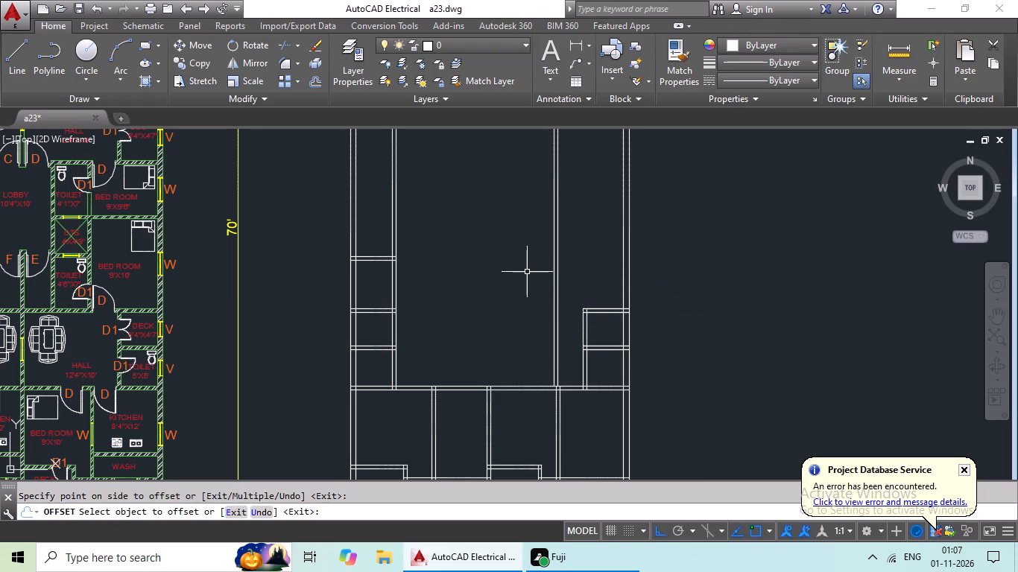
Offset the upper line of the right-side deck's upper wall 10' upward for the bedroom's far side.
key("o")
key("Return")
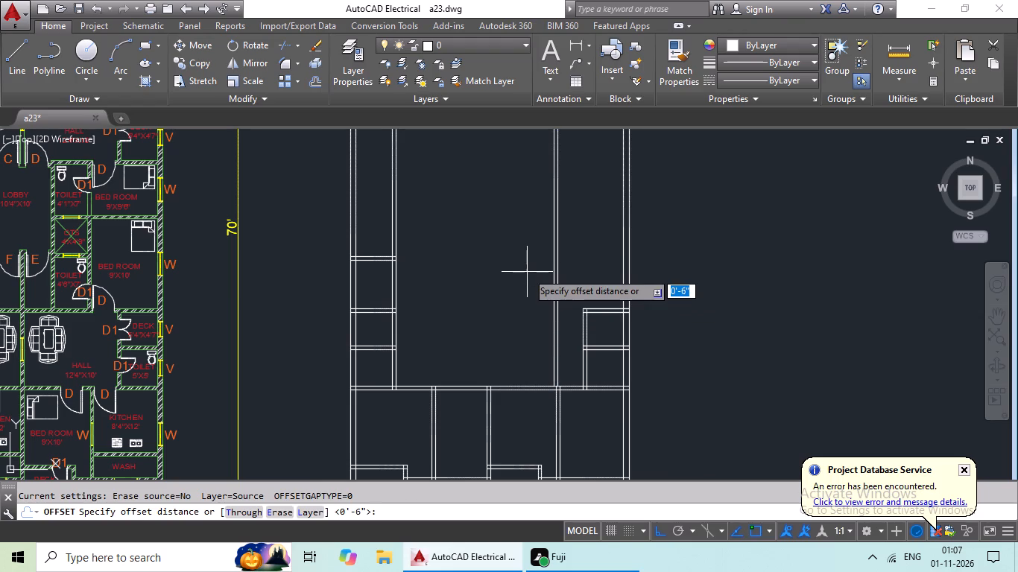
type("10'")
key("Return")
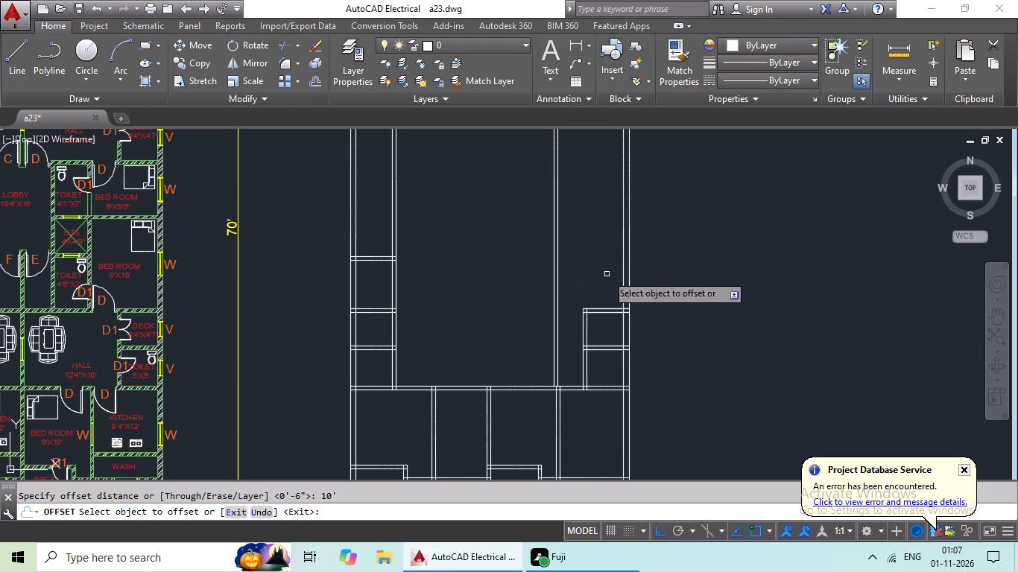
left_click_drag(607, 308, 609, 296)
left_click(596, 171)
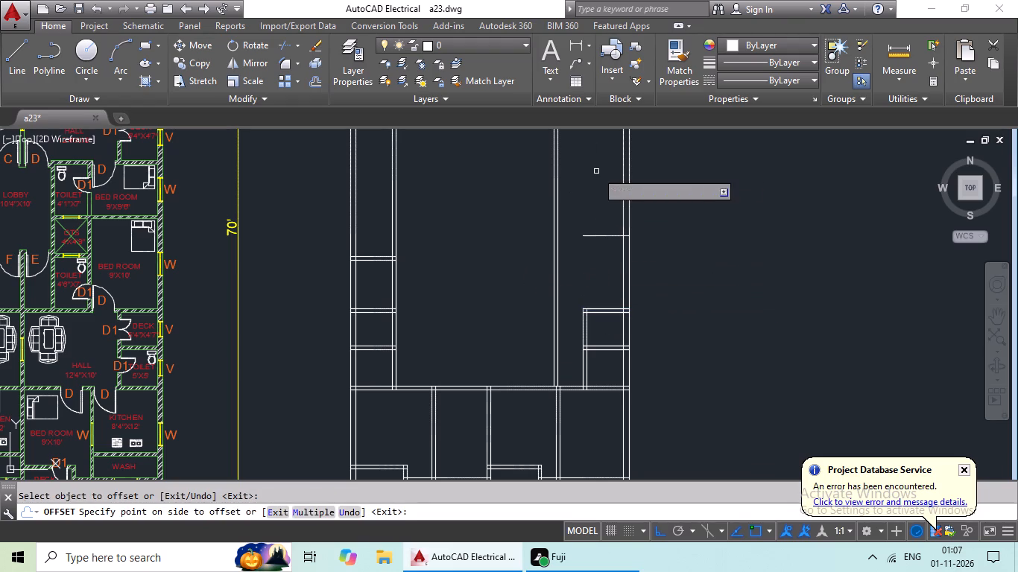
key("Escape")
key("Escape")
key("Escape")
Extend the new short horizontal line leftward to the bedroom's left vertical wall.
key("e")
key("x")
key("space")
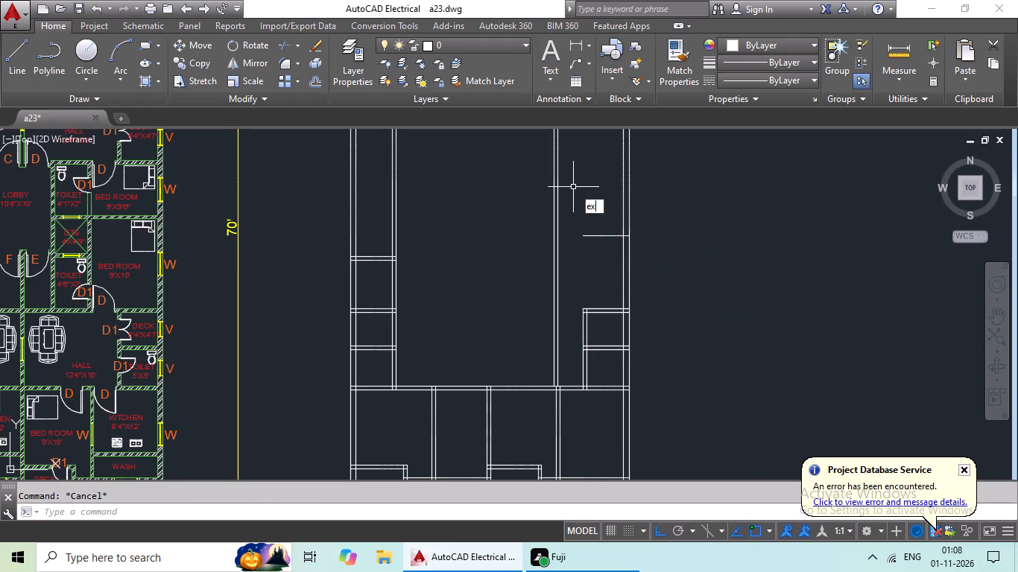
key("space")
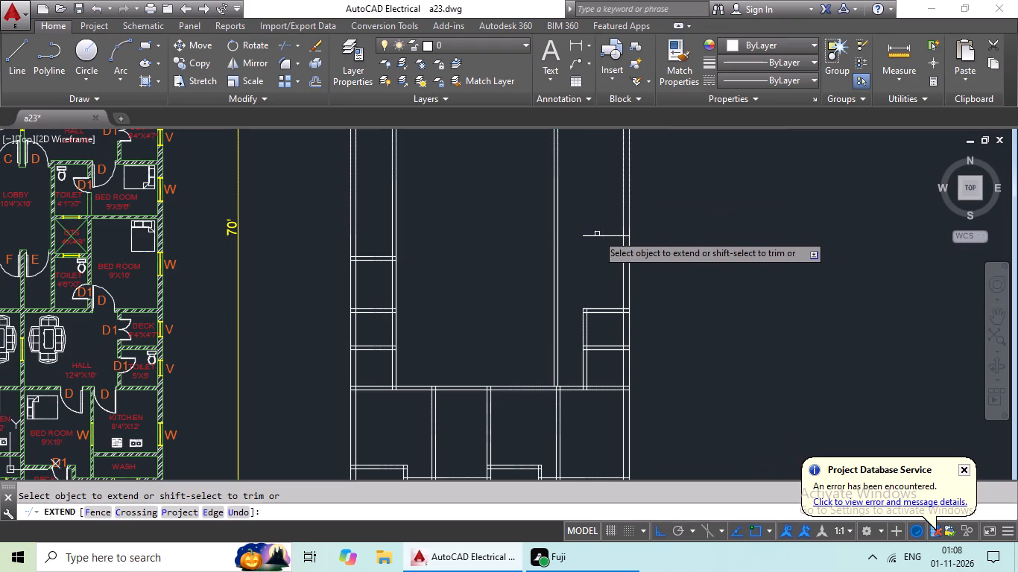
left_click(594, 236)
left_click(579, 238)
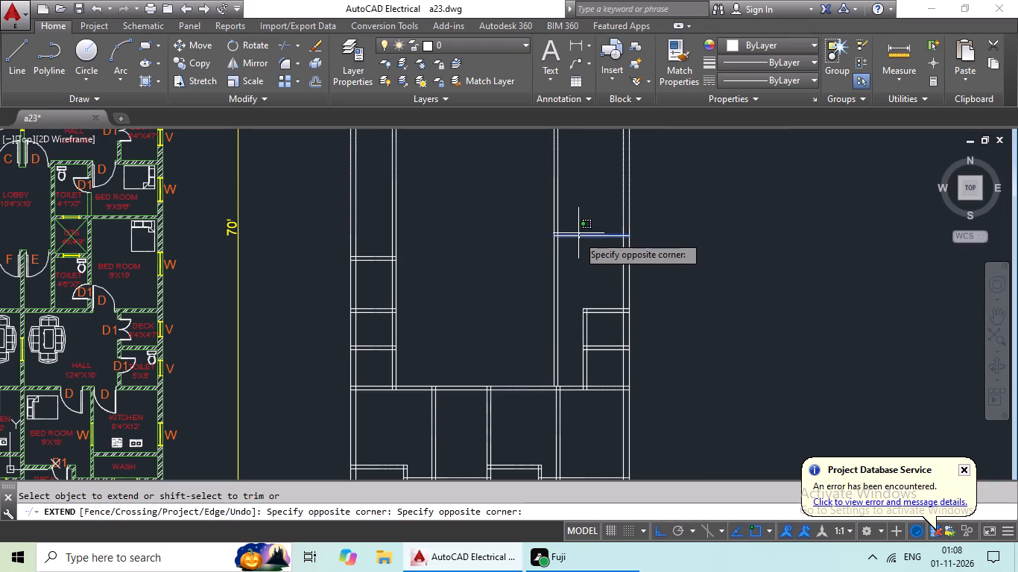
left_click(575, 238)
left_click(575, 237)
key("Escape")
key("Escape")
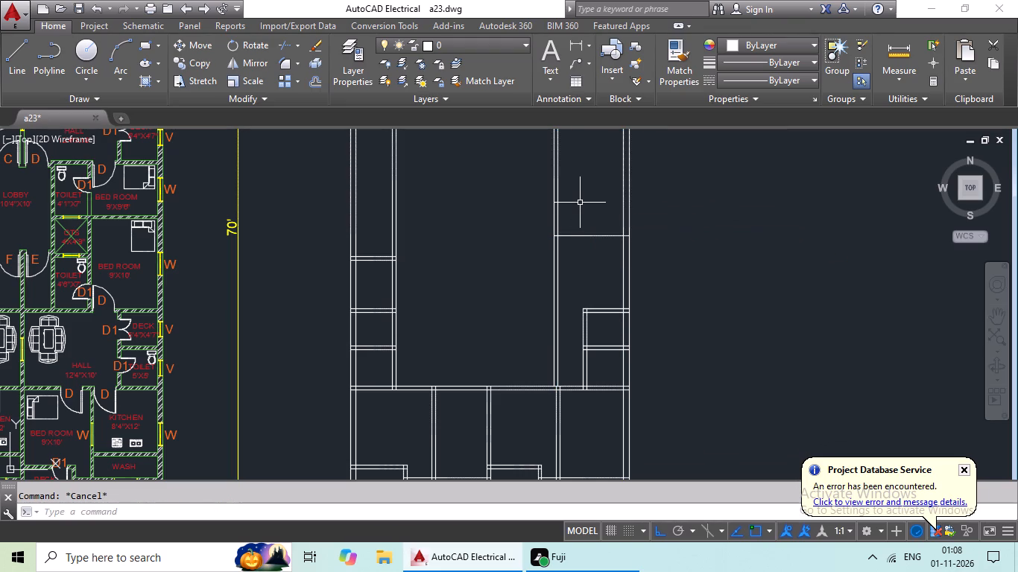
Offset the extended horizontal line 6" upward to form the bedroom's upper wall.
key("o")
key("Return")
type("6\"")
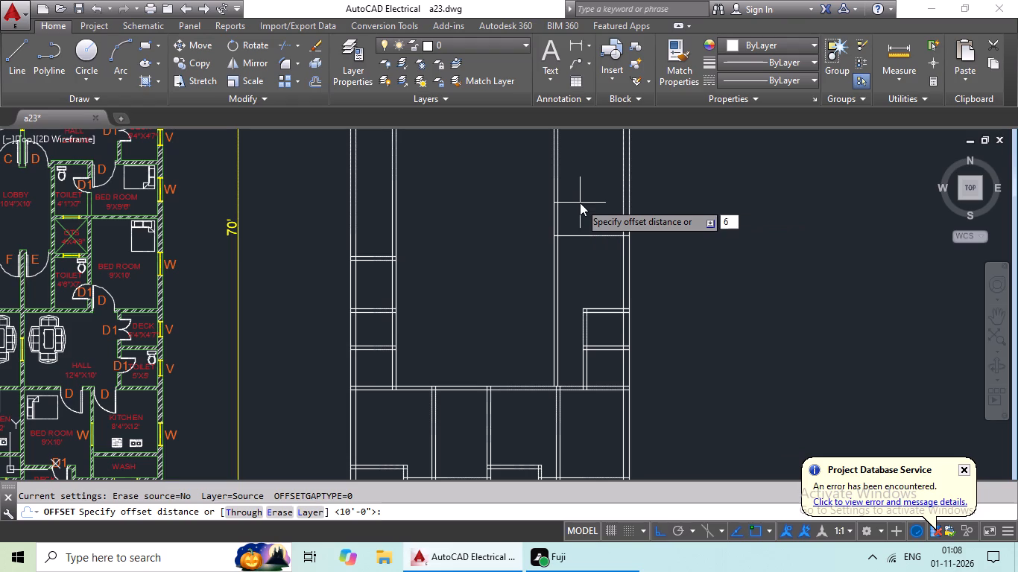
key("Return")
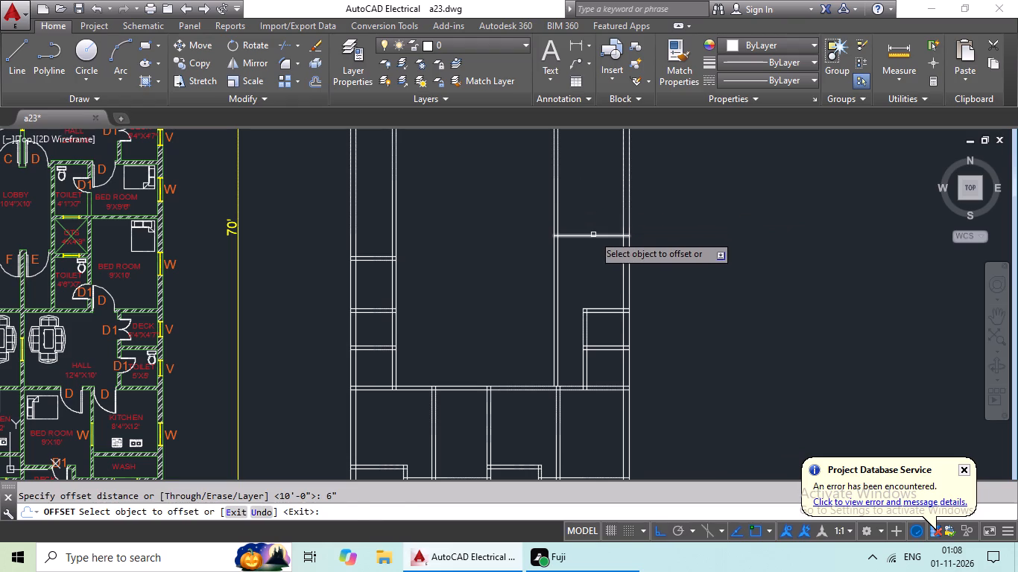
left_click_drag(594, 235, 594, 219)
left_click(594, 185)
scroll(597, 311, "up", 1)
middle_click_drag(596, 282, 604, 247)
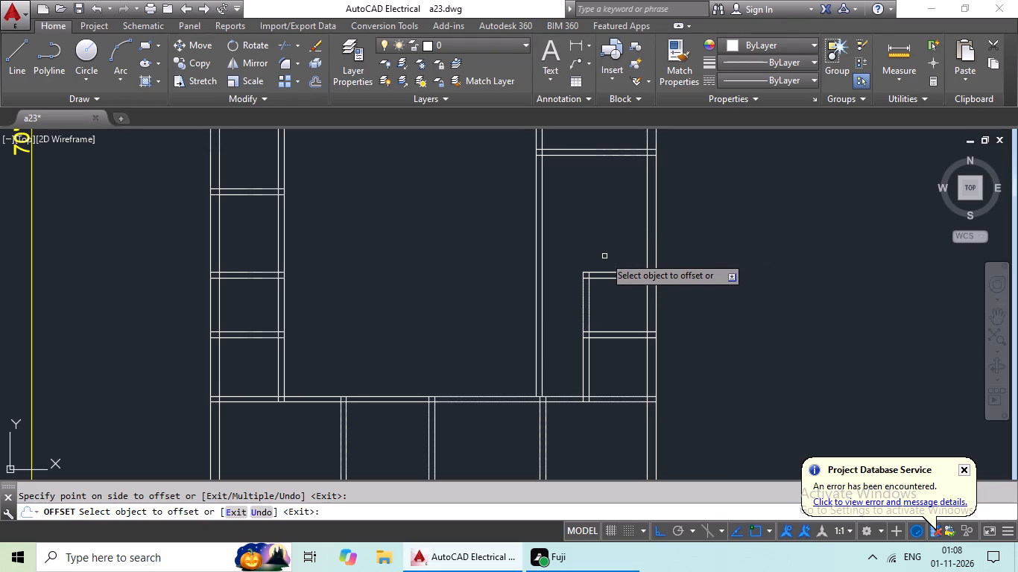
middle_click_drag(609, 238, 550, 250)
key("Escape")
key("Escape")
key("Escape")
key("Escape")
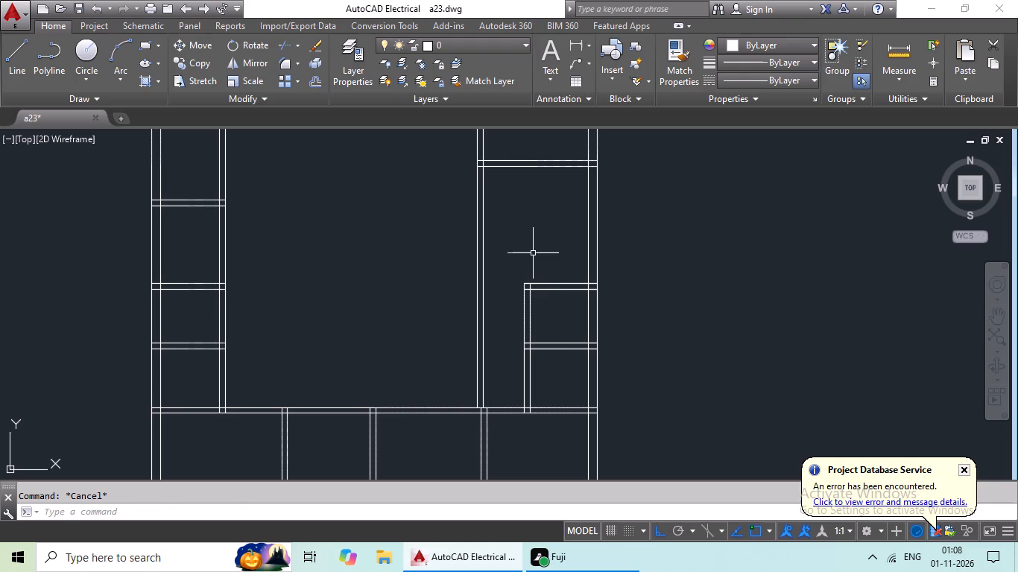
Extend both lines of the right-side deck's upper wall leftward to the outer line of the bedroom's left wall.
key("e")
key("x")
key("space")
key("space")
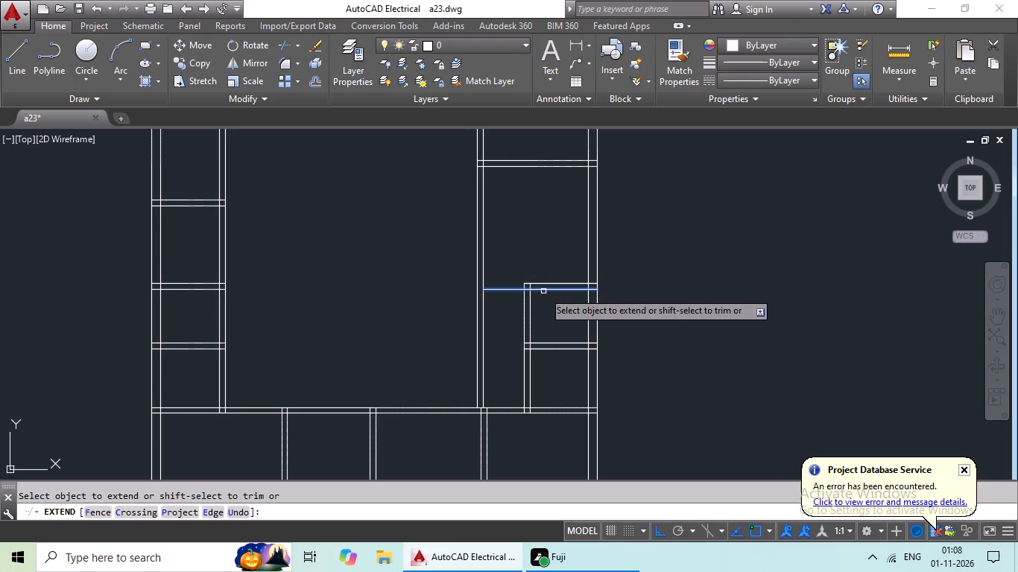
left_click(540, 290)
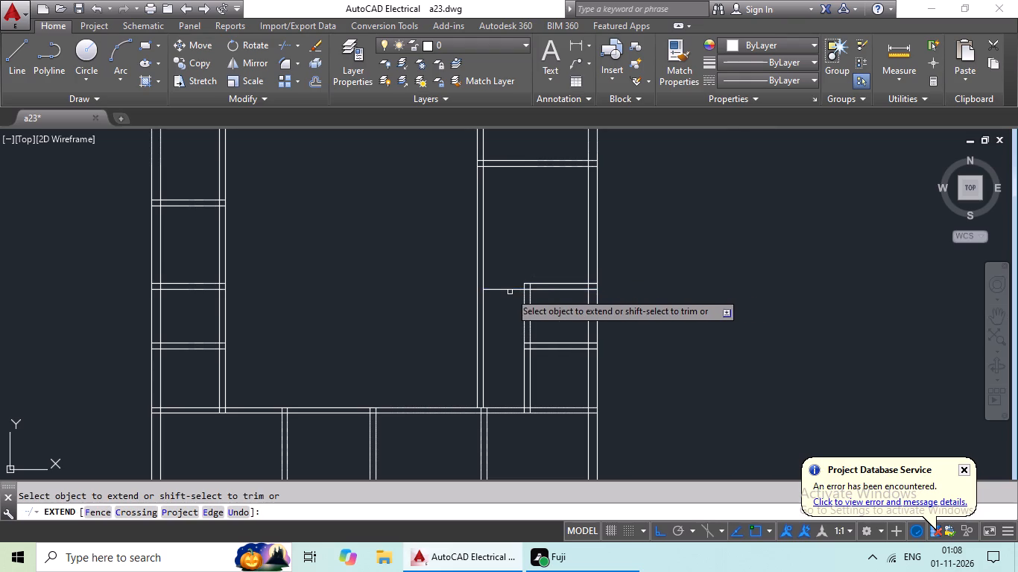
left_click(497, 290)
left_click(539, 285)
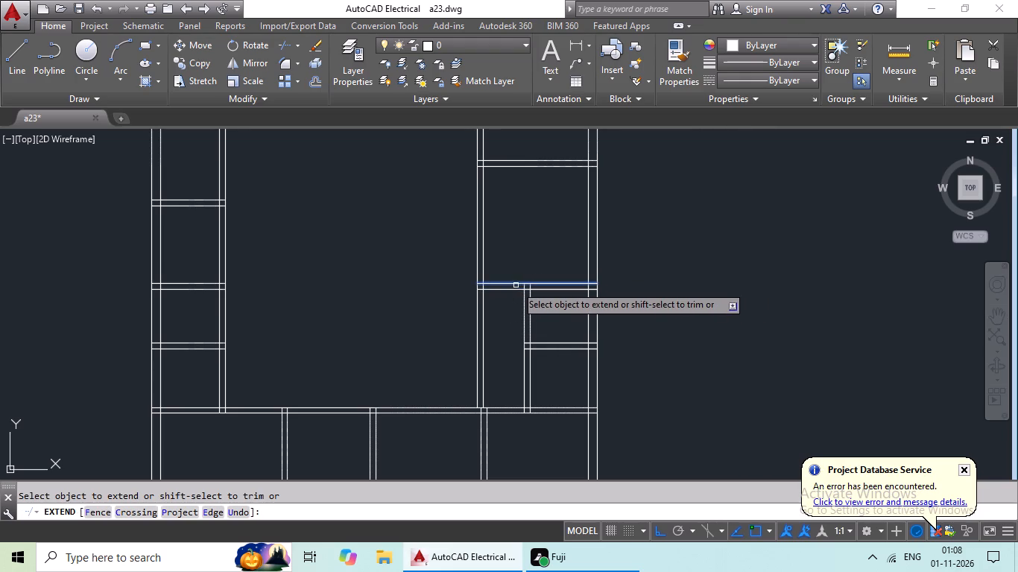
left_click(516, 285)
key("Escape")
key("Escape")
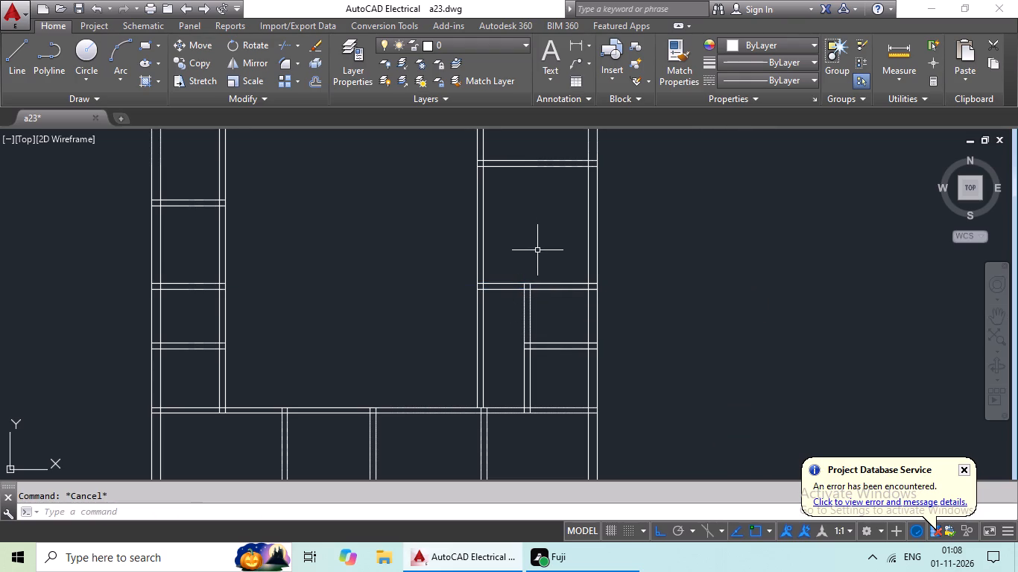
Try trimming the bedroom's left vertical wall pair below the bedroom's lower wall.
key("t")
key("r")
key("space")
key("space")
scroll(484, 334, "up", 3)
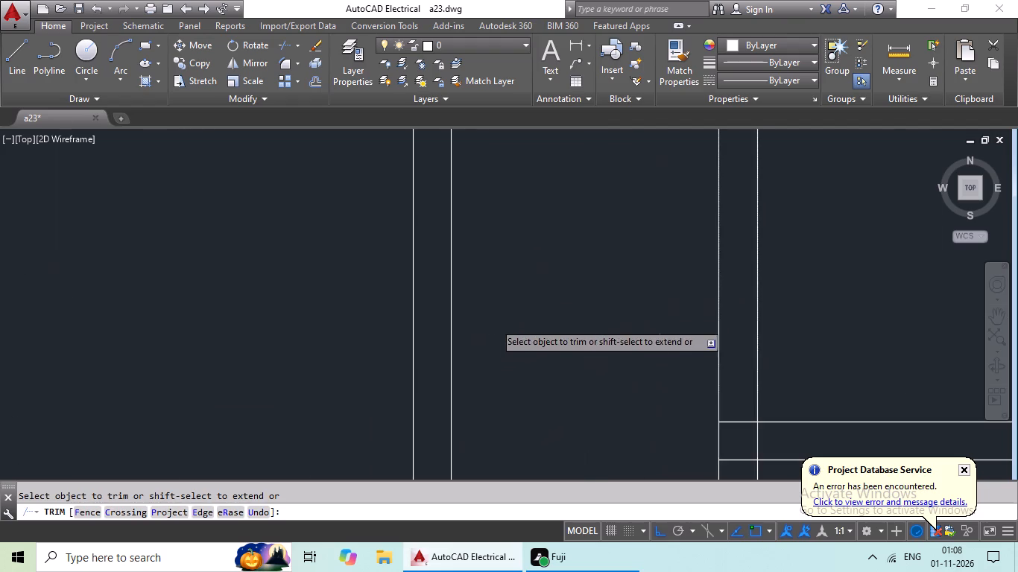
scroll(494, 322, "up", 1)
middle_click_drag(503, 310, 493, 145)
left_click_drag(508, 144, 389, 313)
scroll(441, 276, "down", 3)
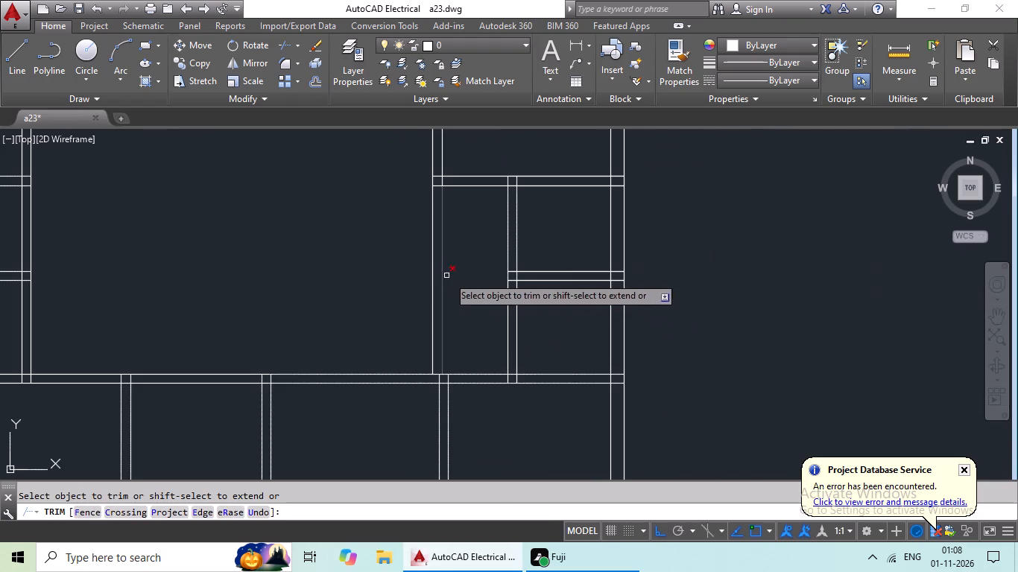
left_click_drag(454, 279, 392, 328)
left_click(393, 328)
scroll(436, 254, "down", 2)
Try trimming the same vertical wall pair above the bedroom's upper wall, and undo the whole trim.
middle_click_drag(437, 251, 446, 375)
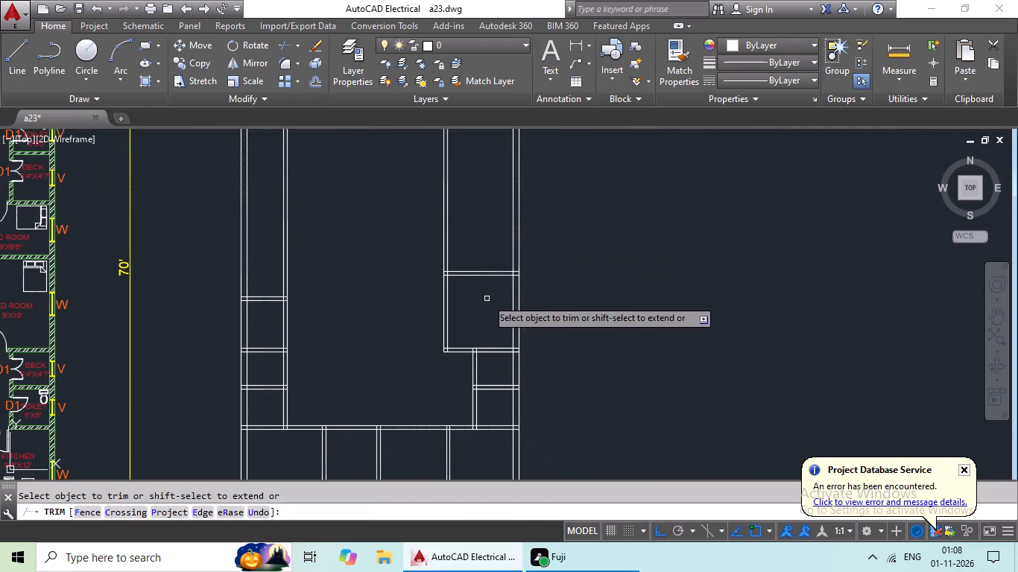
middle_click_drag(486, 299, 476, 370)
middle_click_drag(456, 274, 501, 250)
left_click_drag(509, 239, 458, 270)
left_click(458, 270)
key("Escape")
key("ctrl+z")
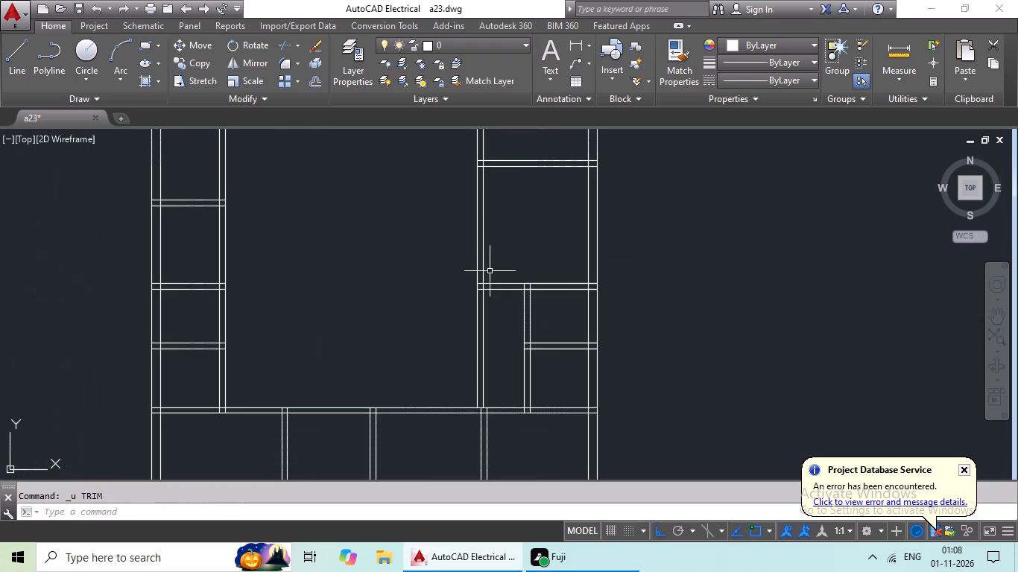
Trim the bedroom's left vertical wall pair between the bedroom's lower wall and the long horizontal wall below it.
scroll(509, 240, "down", 2)
middle_click_drag(510, 242, 497, 264)
key("t")
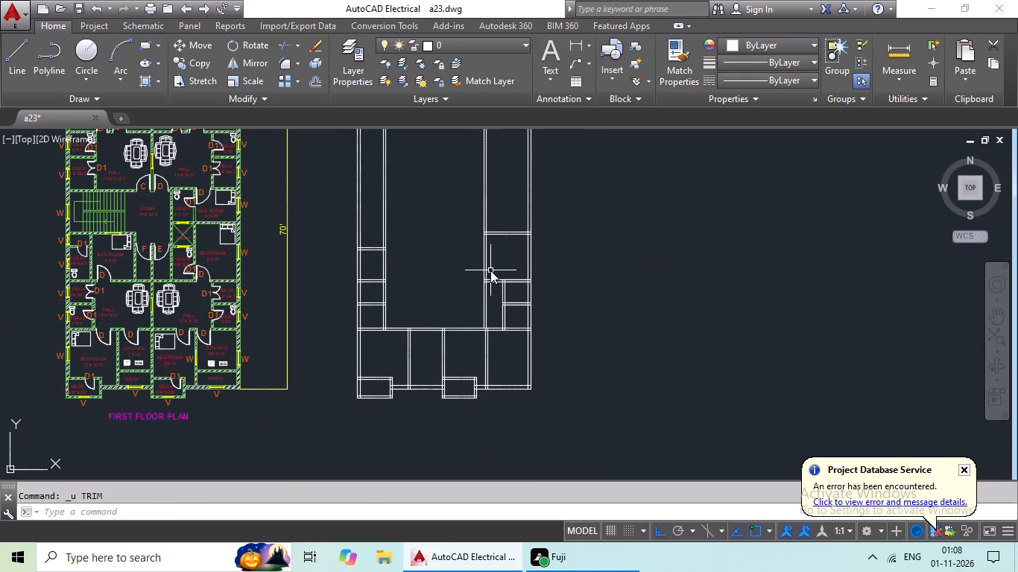
key("r")
key("space")
key("space")
scroll(487, 331, "up", 3)
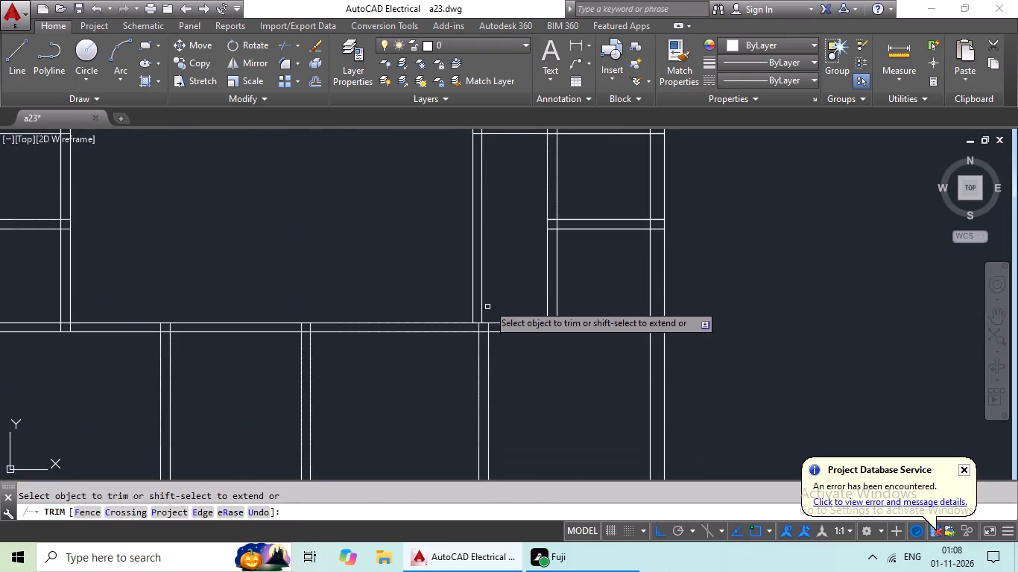
left_click_drag(503, 241, 435, 295)
left_click(435, 295)
scroll(469, 257, "down", 3)
middle_click_drag(468, 248, 442, 311)
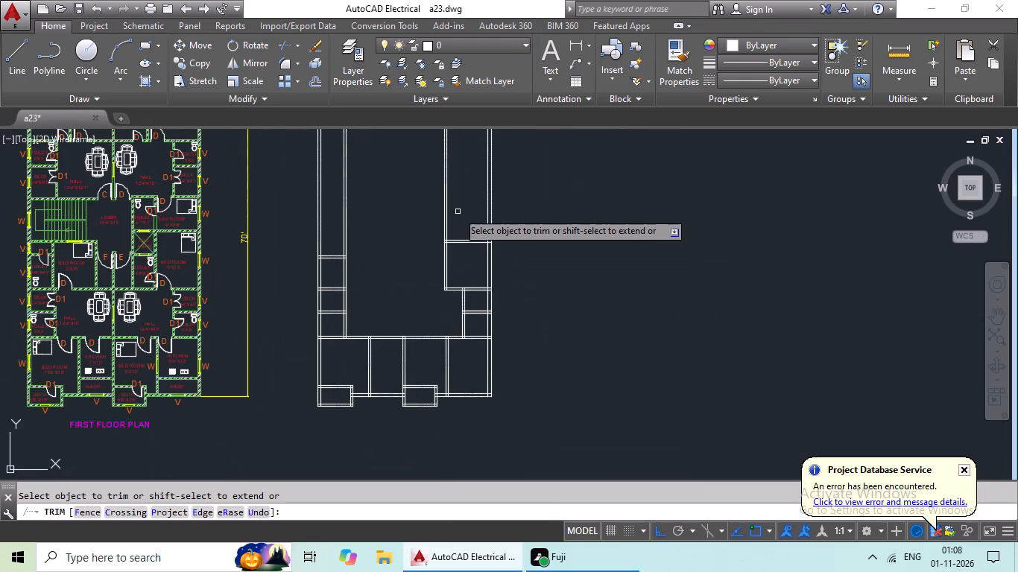
Trim the same vertical wall pair above the bedroom's upper wall.
scroll(458, 209, "up", 1)
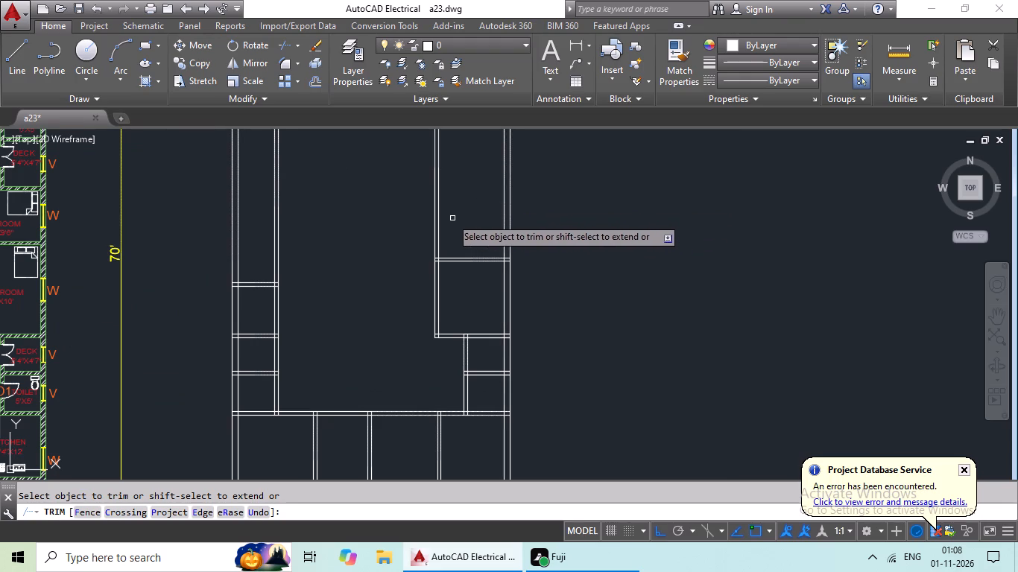
scroll(446, 217, "up", 2)
left_click_drag(464, 203, 322, 264)
left_click(322, 264)
scroll(355, 247, "down", 2)
middle_click_drag(355, 247, 360, 244)
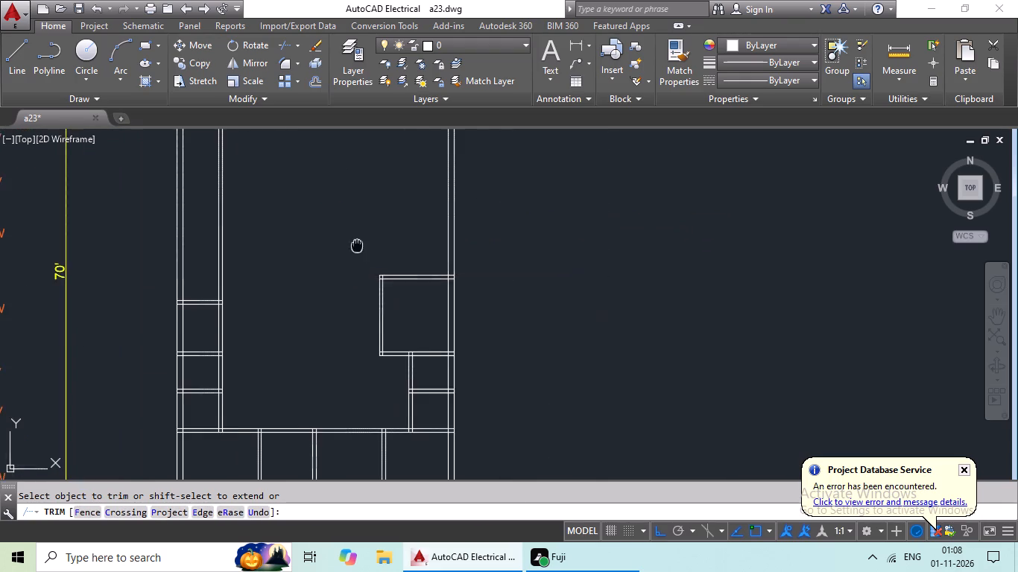
middle_click_drag(360, 244, 497, 211)
key("Escape")
key("Escape")
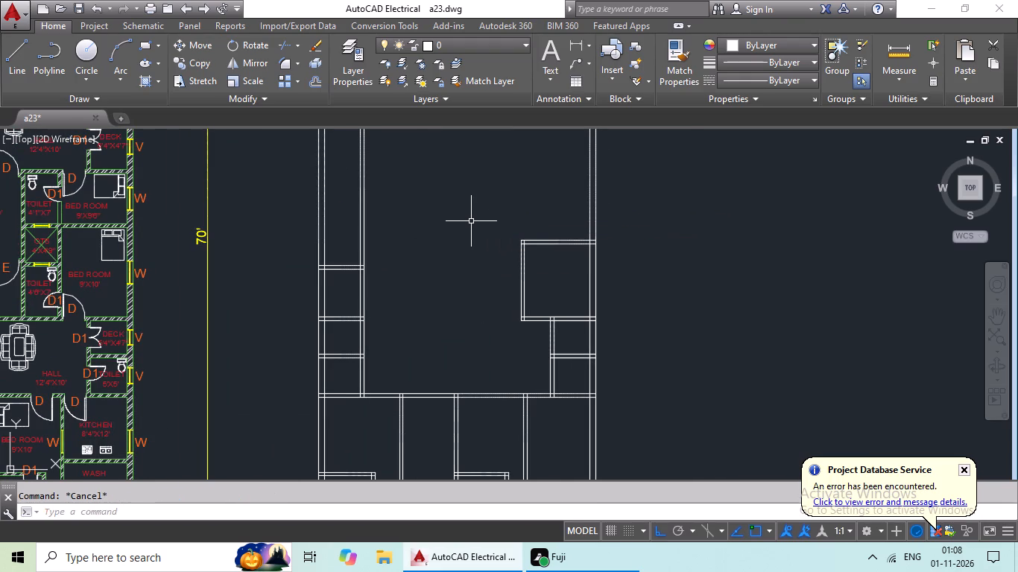
Offset the outer line of the bedroom's left wall 4'6" to the left to set the toilet's width.
key("o")
key("Return")
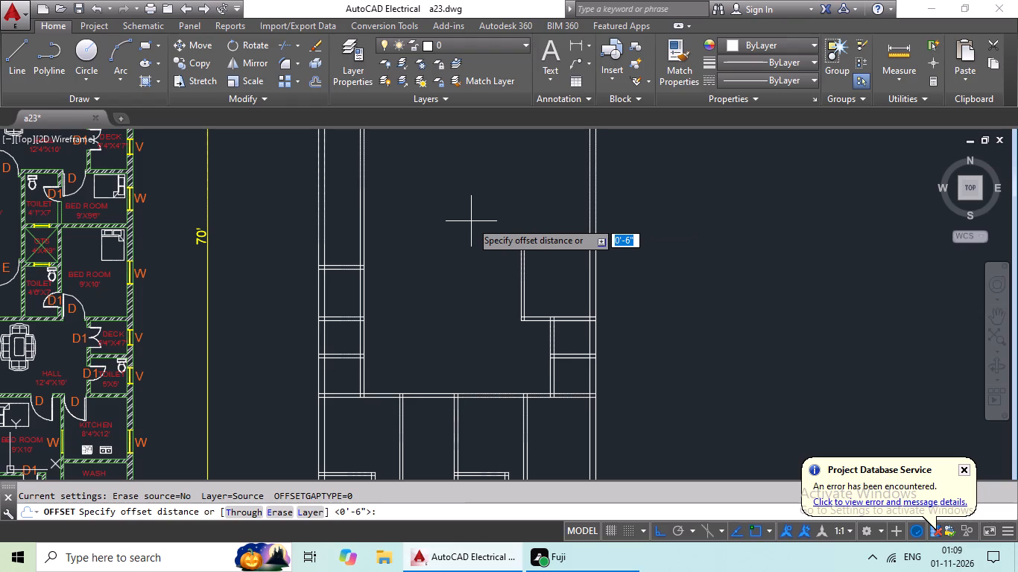
type("4'6\"")
key("Return")
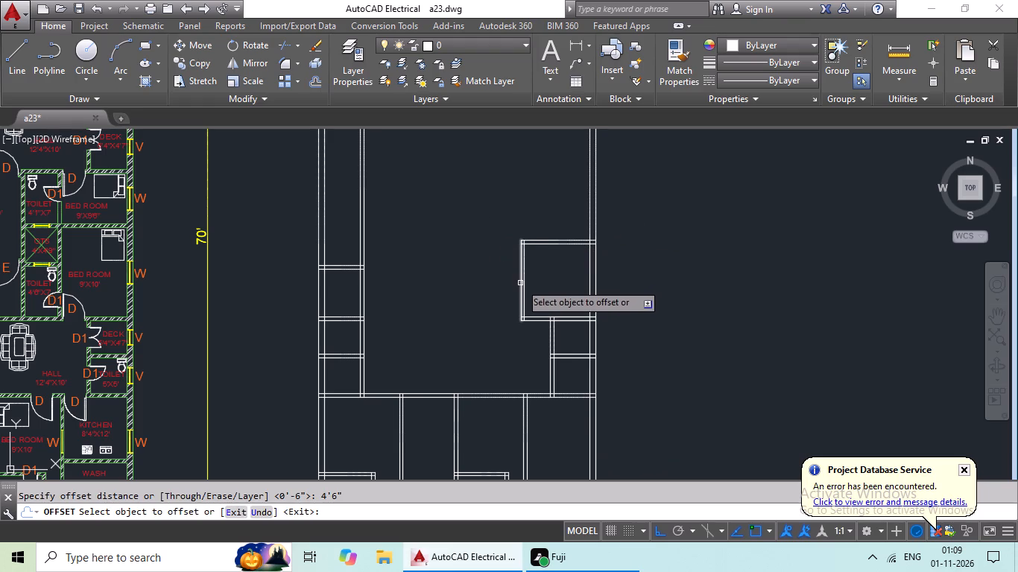
left_click_drag(520, 283, 472, 295)
left_click(446, 296)
key("Escape")
key("Escape")
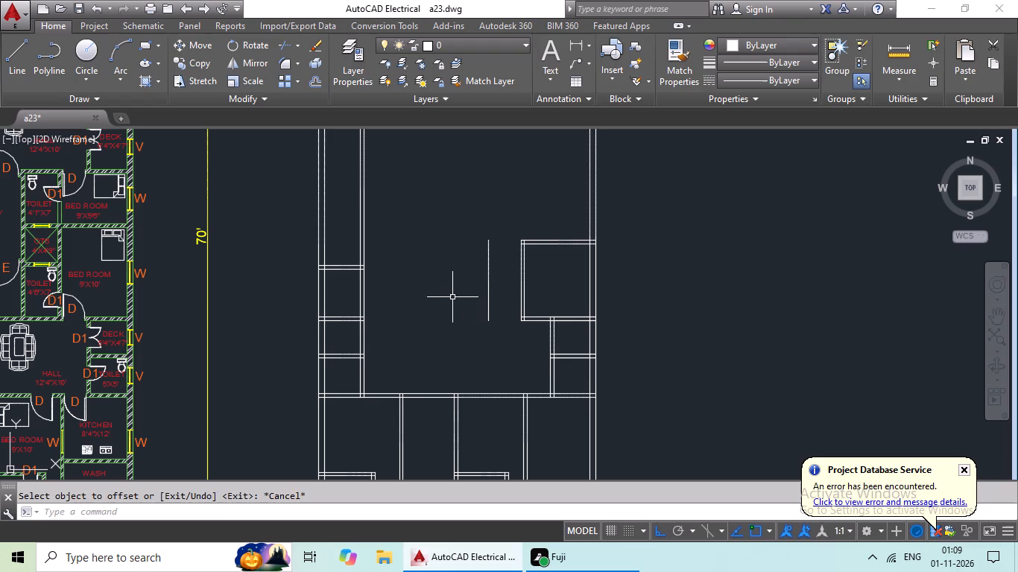
key("Escape")
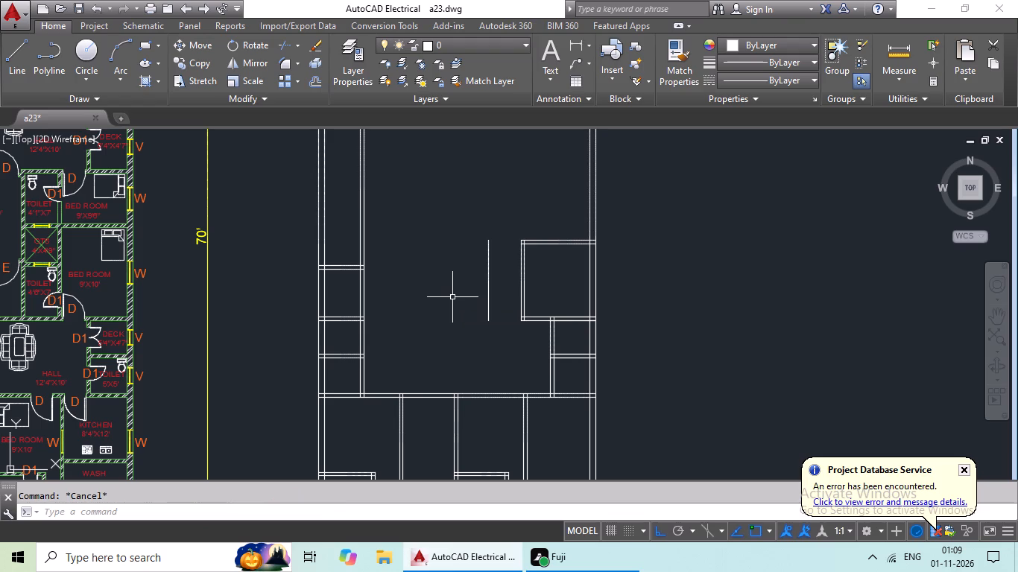
key("Escape")
Extend both lines of the bedroom's lower wall leftward to the toilet's new vertical line.
type("ex")
key("space")
key("space")
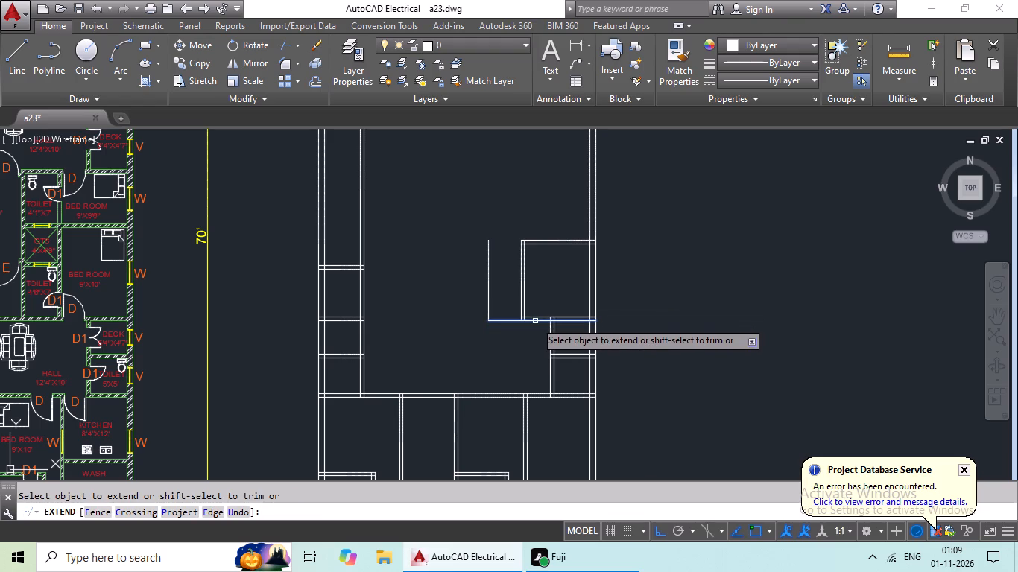
left_click(534, 321)
left_click(534, 317)
key("Escape")
key("Escape")
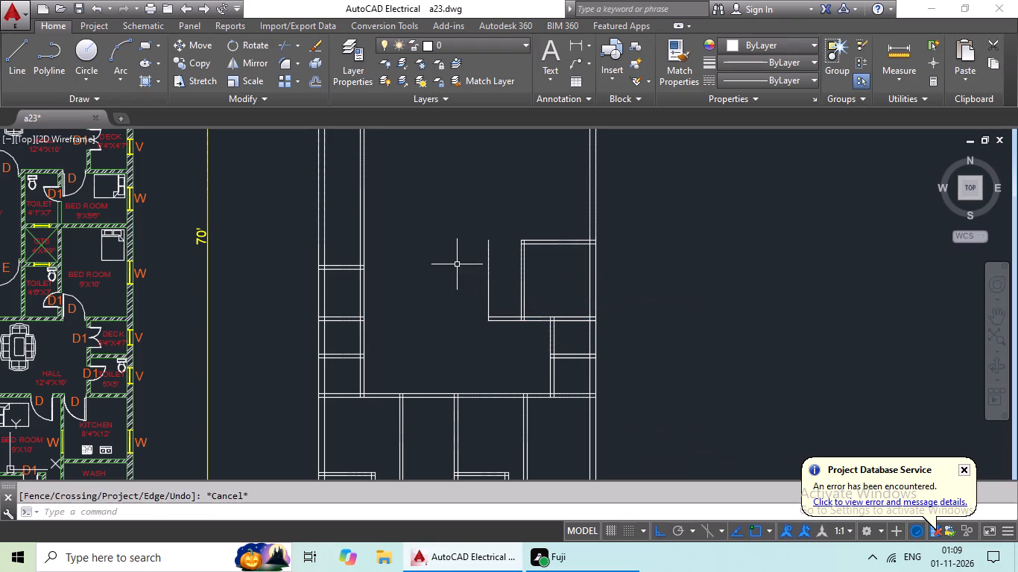
key("Escape")
Offset the toilet's new vertical line 6" to the left to form its left wall.
key("o")
key("Return")
type("6\"")
key("Return")
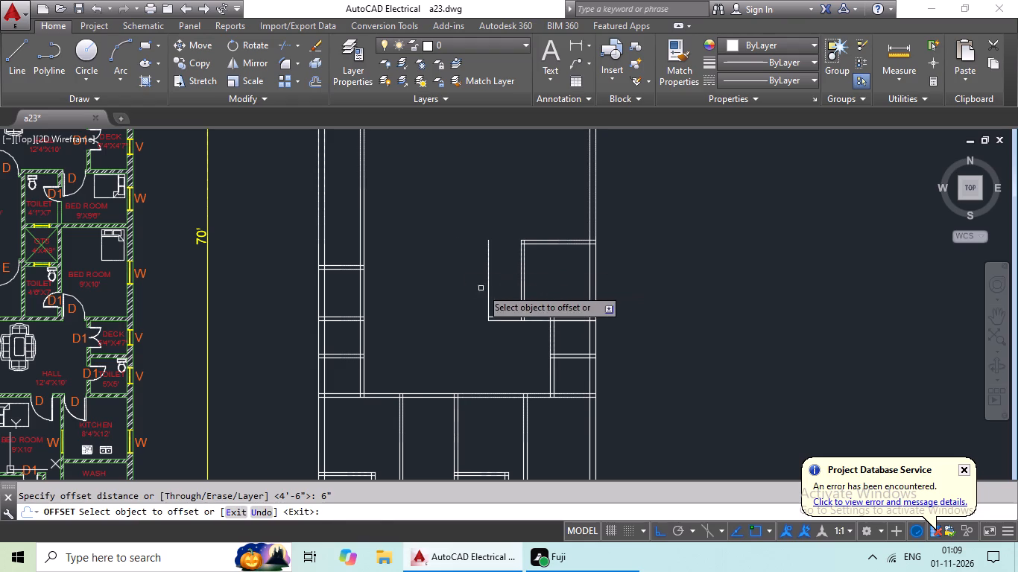
left_click_drag(488, 282, 459, 293)
left_click(458, 293)
key("Escape")
key("Escape")
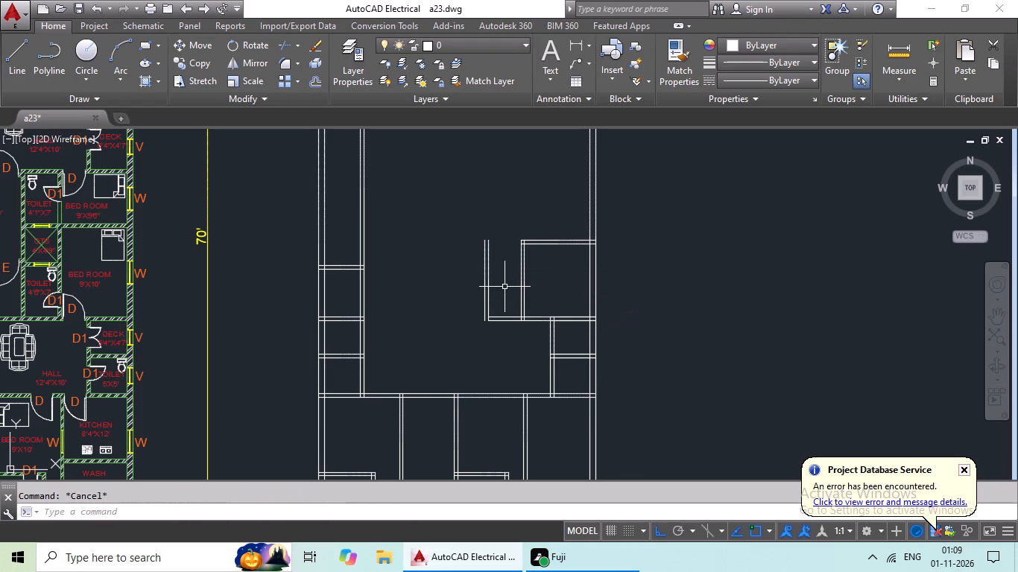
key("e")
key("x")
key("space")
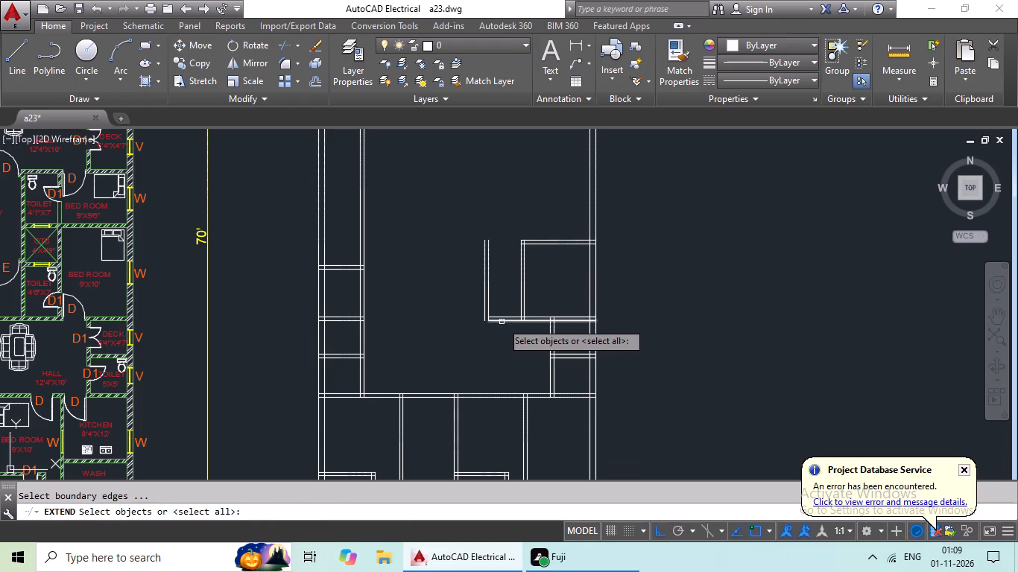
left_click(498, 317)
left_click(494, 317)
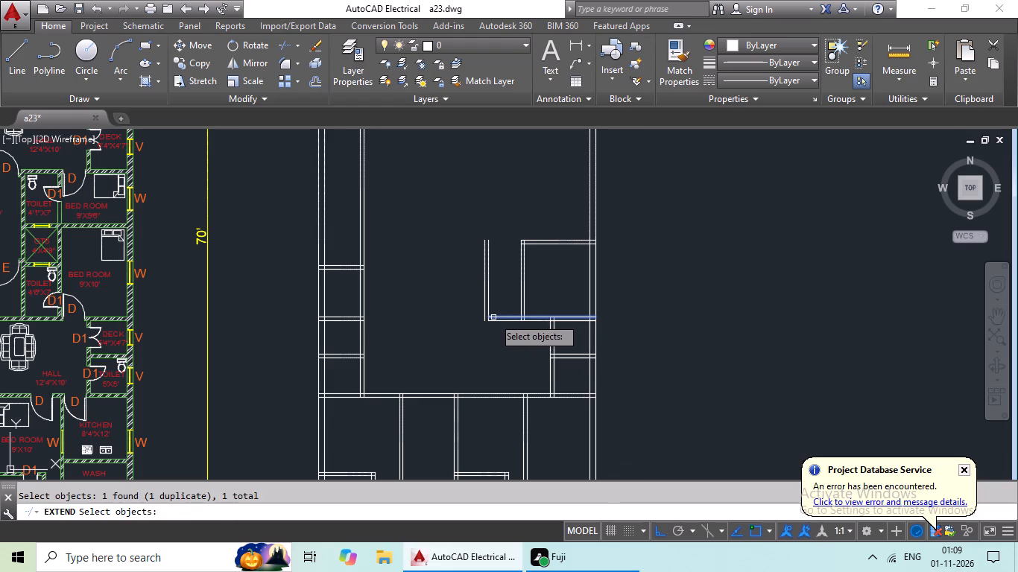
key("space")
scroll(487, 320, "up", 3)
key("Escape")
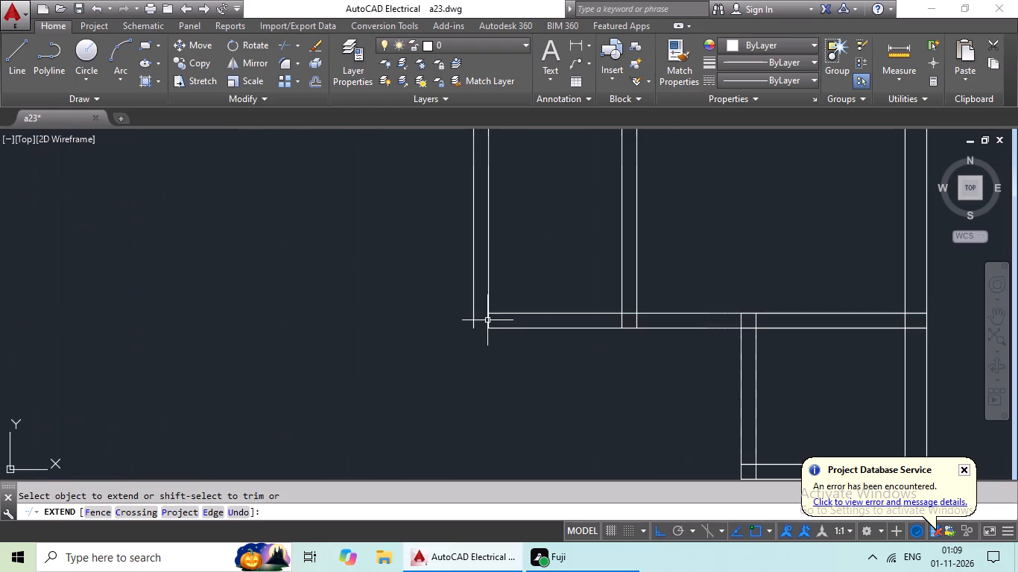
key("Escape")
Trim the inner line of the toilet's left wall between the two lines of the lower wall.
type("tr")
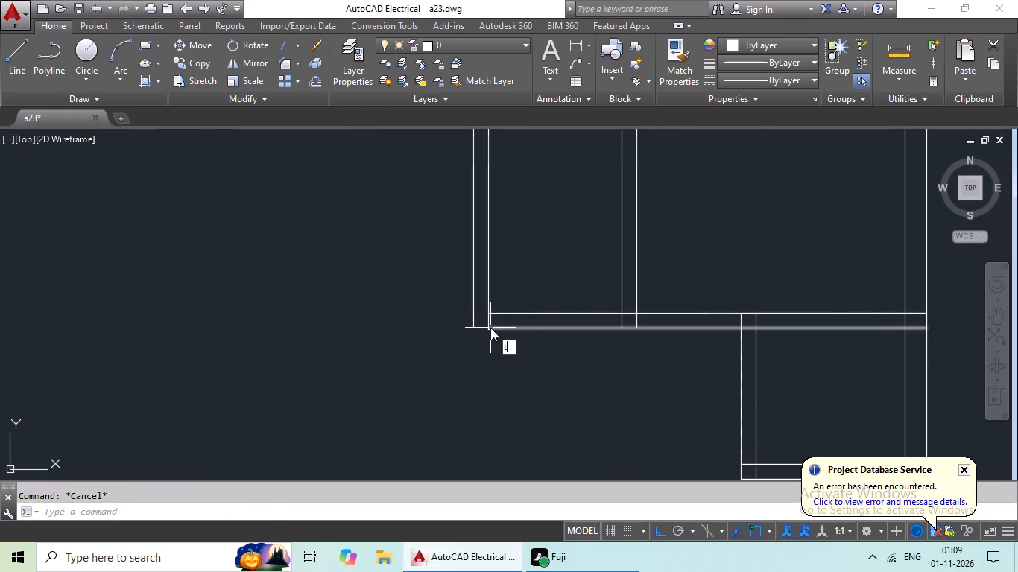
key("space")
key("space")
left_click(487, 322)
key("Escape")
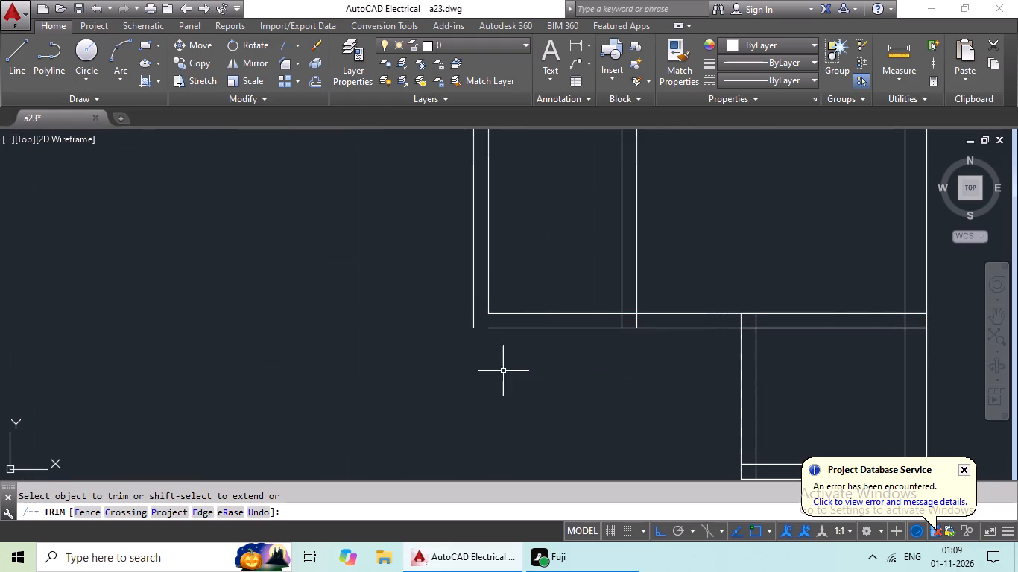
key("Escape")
Extend both lower wall lines to the toilet's outer left line and the inner left line down to the lower wall's bottom line.
type("ex")
key("space")
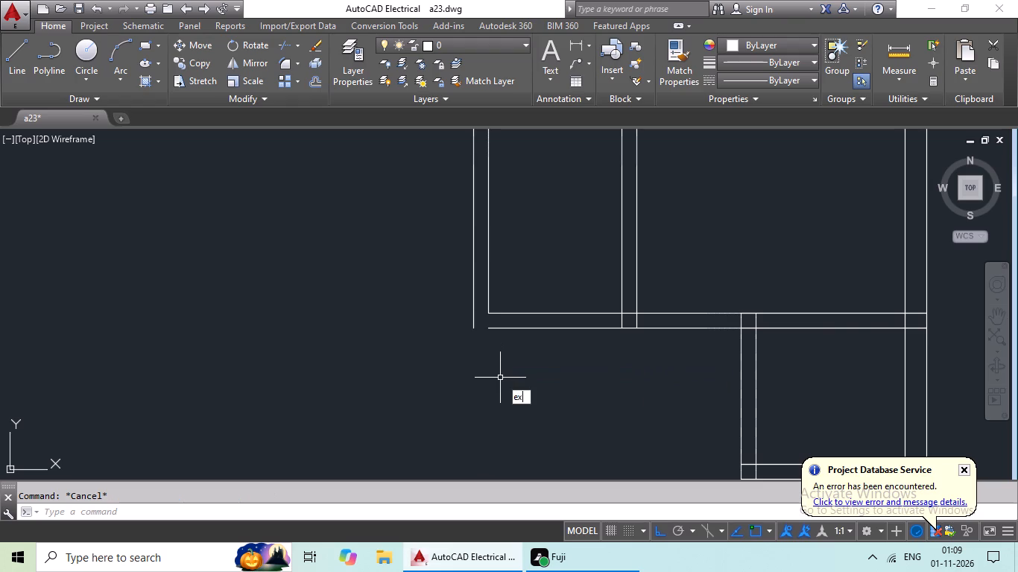
key("space")
left_click(496, 316)
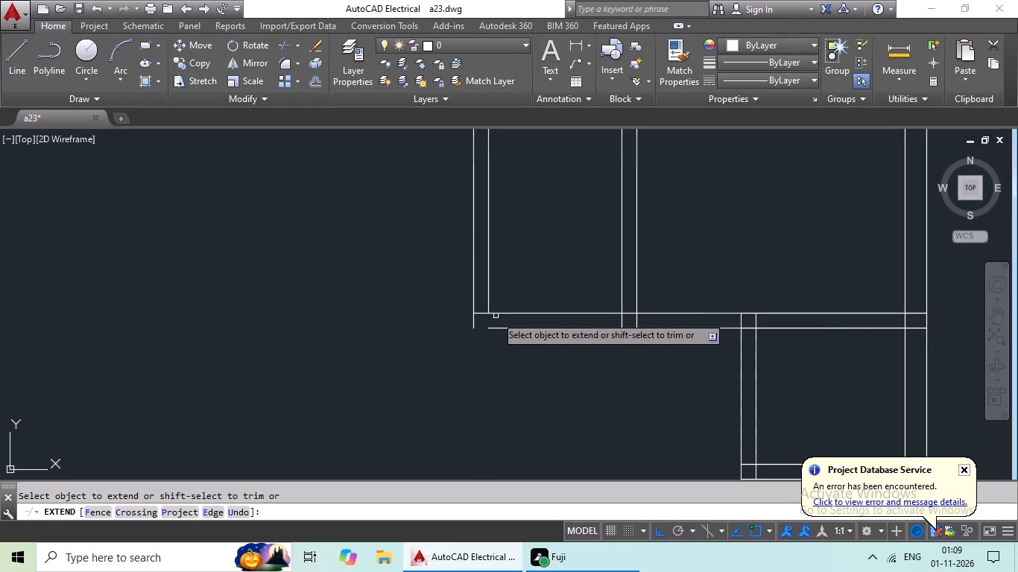
left_click(497, 328)
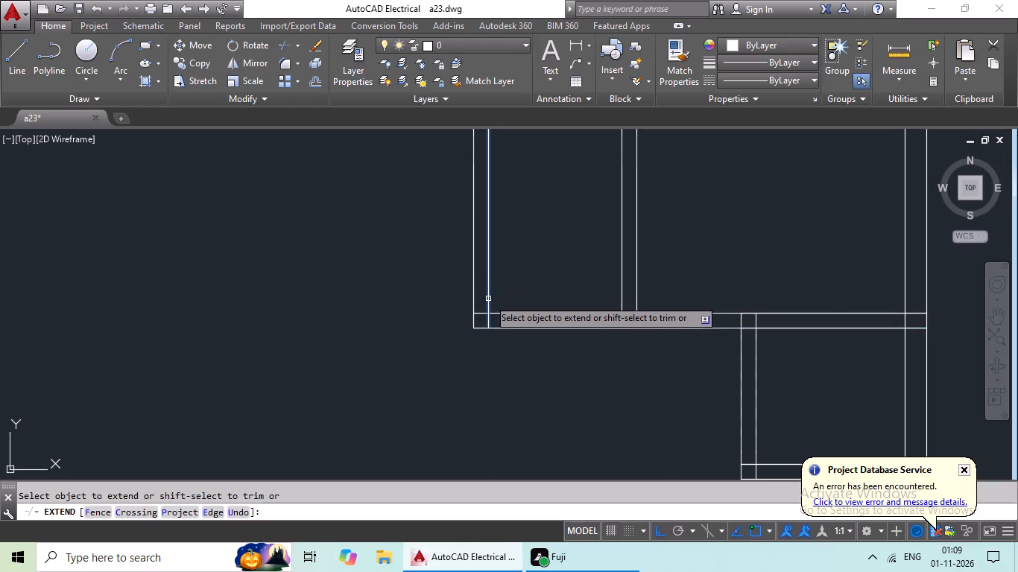
left_click(488, 299)
scroll(519, 282, "down", 1)
middle_click_drag(520, 280, 520, 369)
key("Escape")
key("Escape")
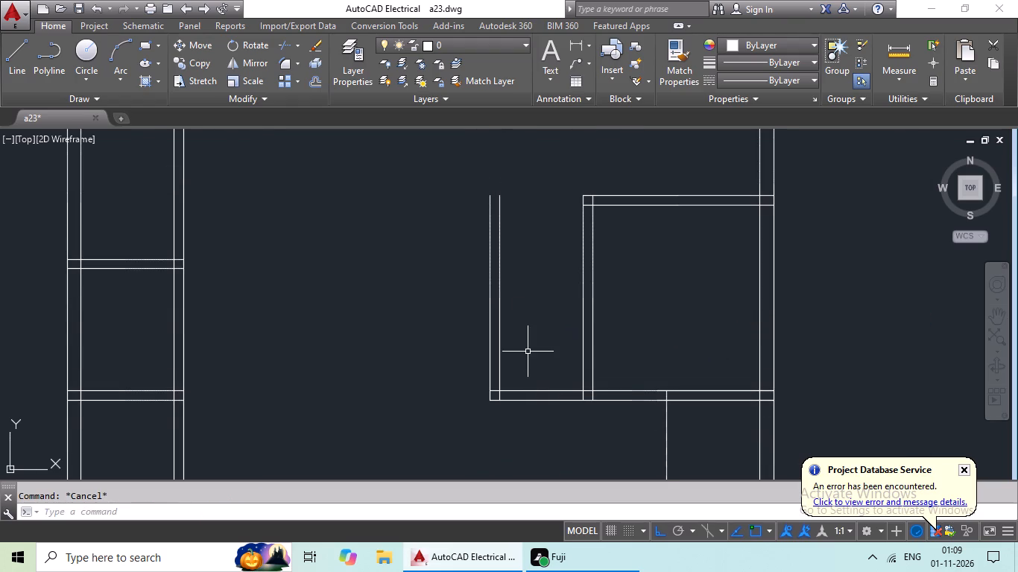
Offset the upper line of the toilet's lower wall 7' upward.
key("o")
key("Return")
type("7'")
key("Return")
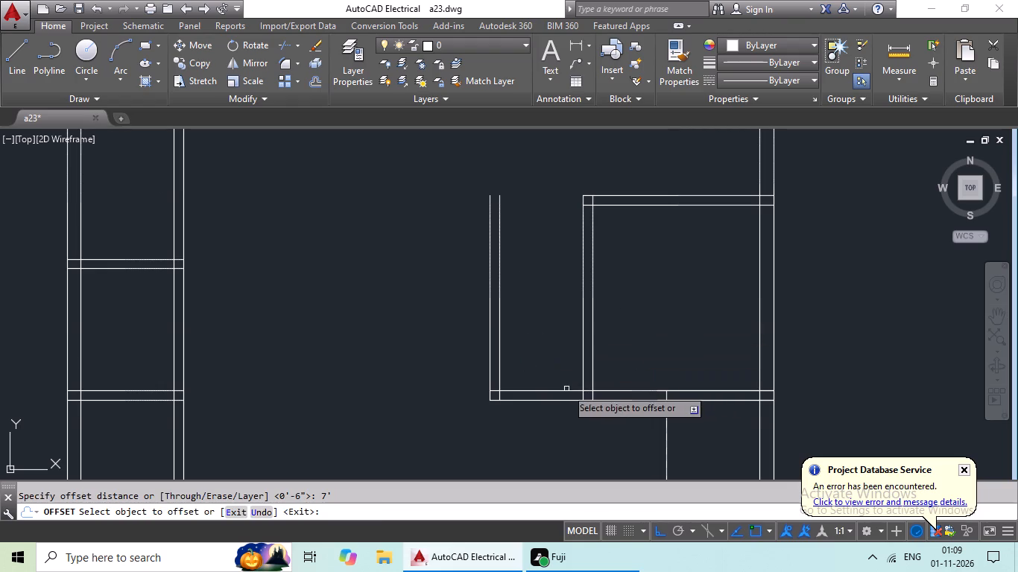
left_click(555, 393)
left_click(566, 346)
key("Escape")
key("Escape")
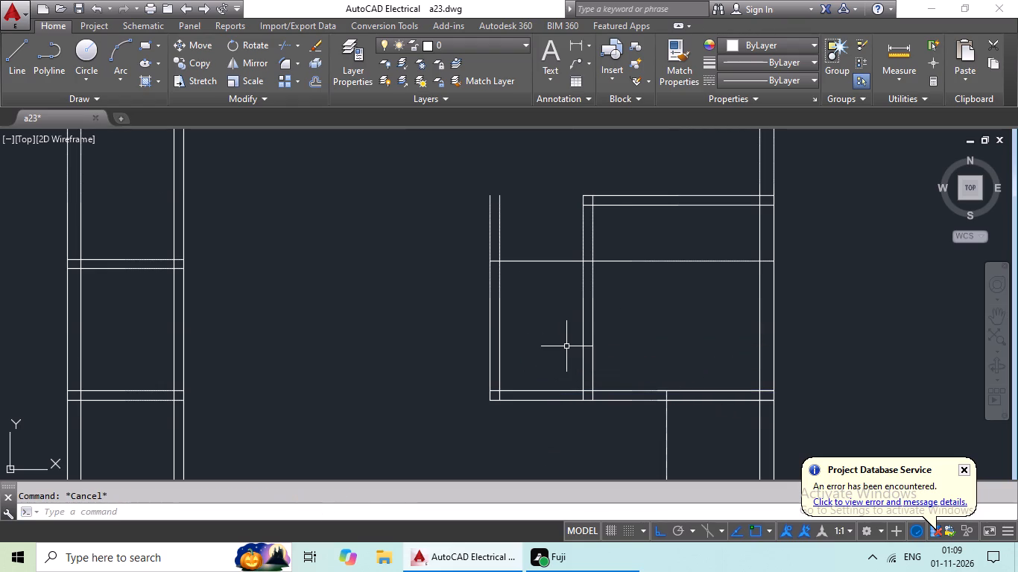
Offset the new horizontal line 6" upward to form the toilet's upper wall.
key("o")
key("Return")
type("6\"")
key("Return")
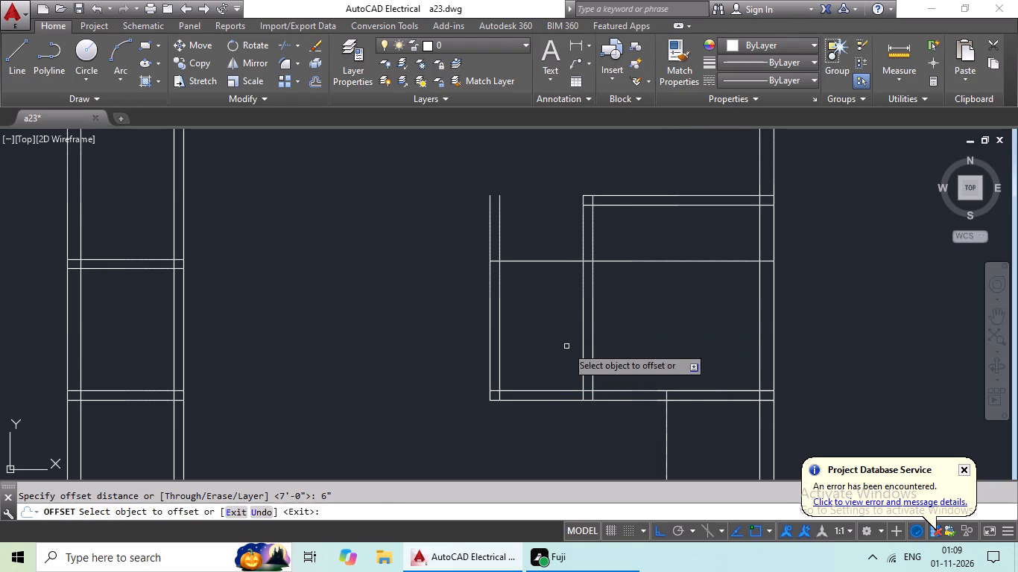
left_click_drag(566, 263, 569, 255)
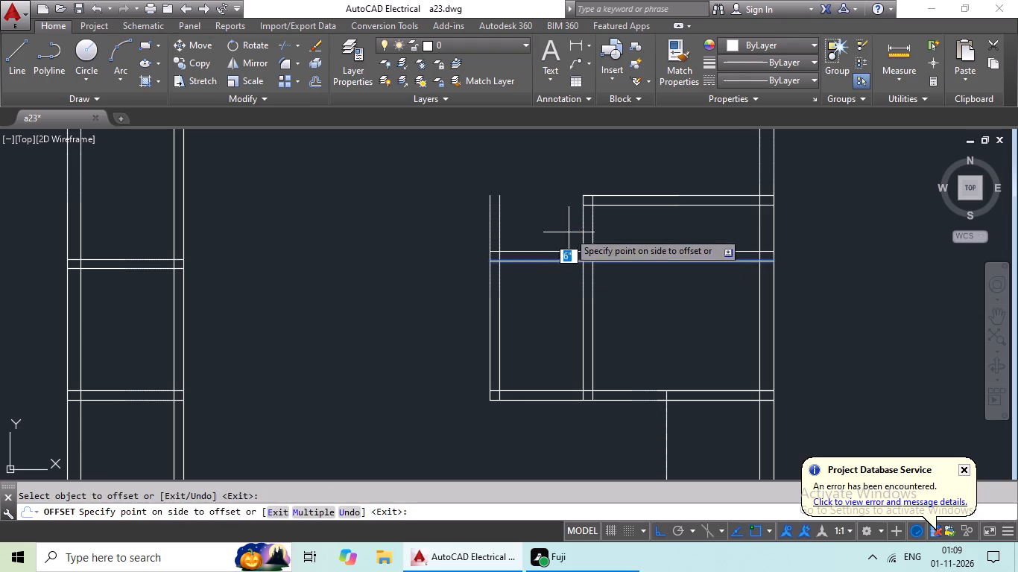
left_click(569, 232)
key("Escape")
key("Escape")
key("Escape")
Trim the toilet's upper wall lines inside the bedroom and the toilet's left wall pair above its upper wall.
type("tr")
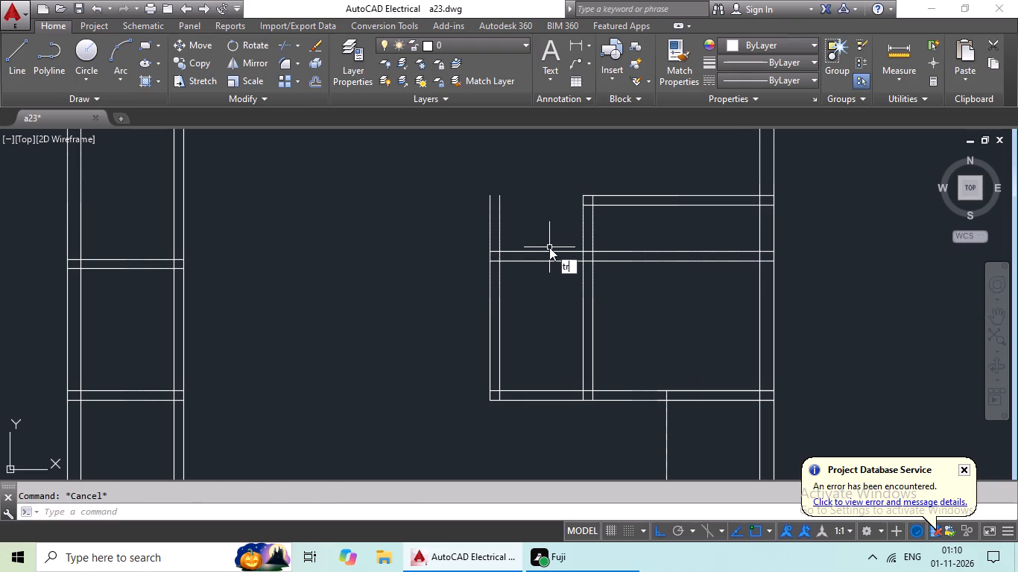
key("space")
key("space")
scroll(661, 244, "up", 2)
left_click_drag(670, 224, 586, 344)
left_click(586, 336)
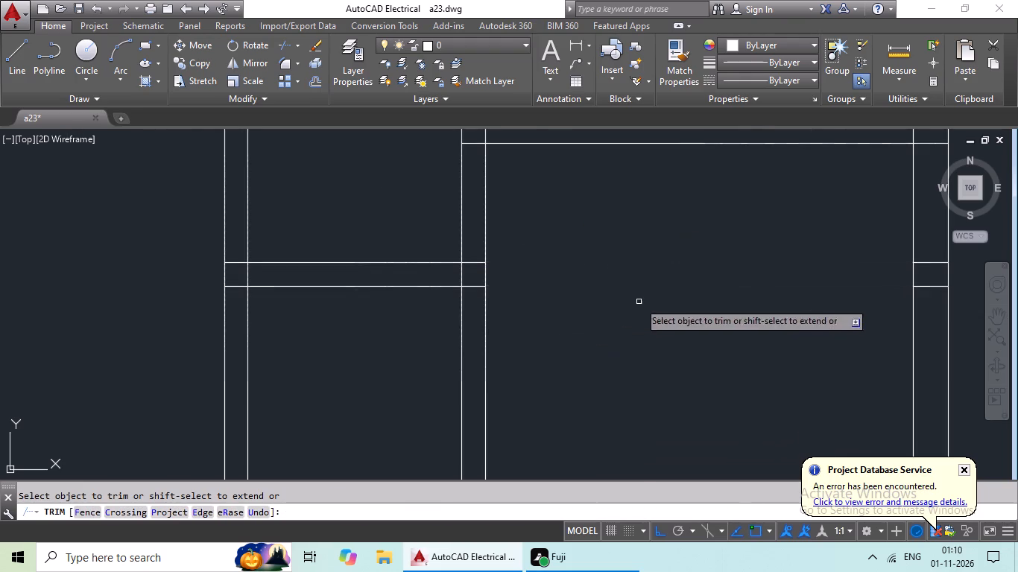
scroll(639, 302, "down", 2)
left_click_drag(504, 246, 388, 269)
left_click(392, 269)
middle_click_drag(660, 280, 437, 291)
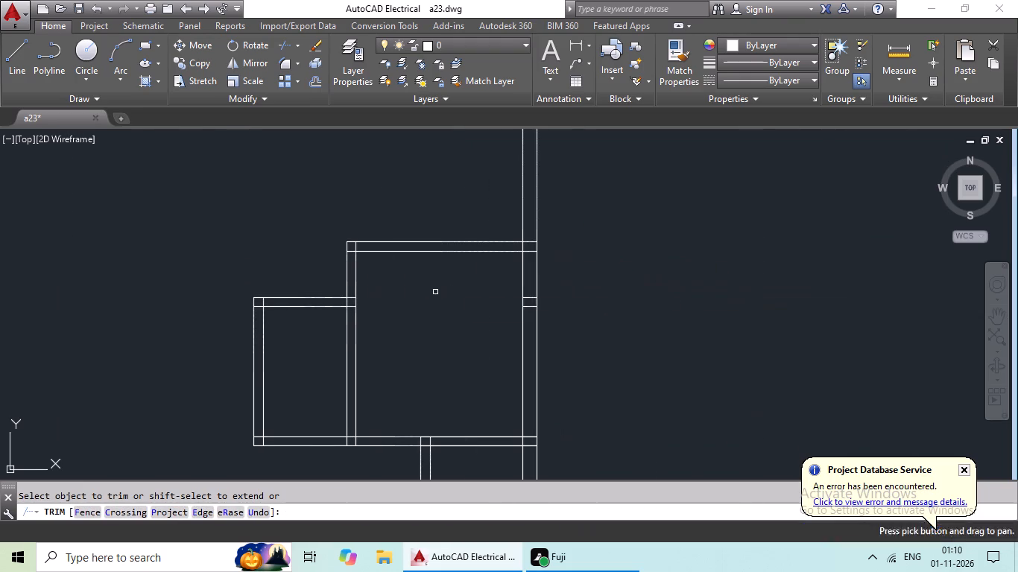
key("Escape")
Erase the two leftover horizontal segments inside the bedroom's right outer wall.
scroll(536, 306, "up", 4)
left_click_drag(526, 234, 497, 326)
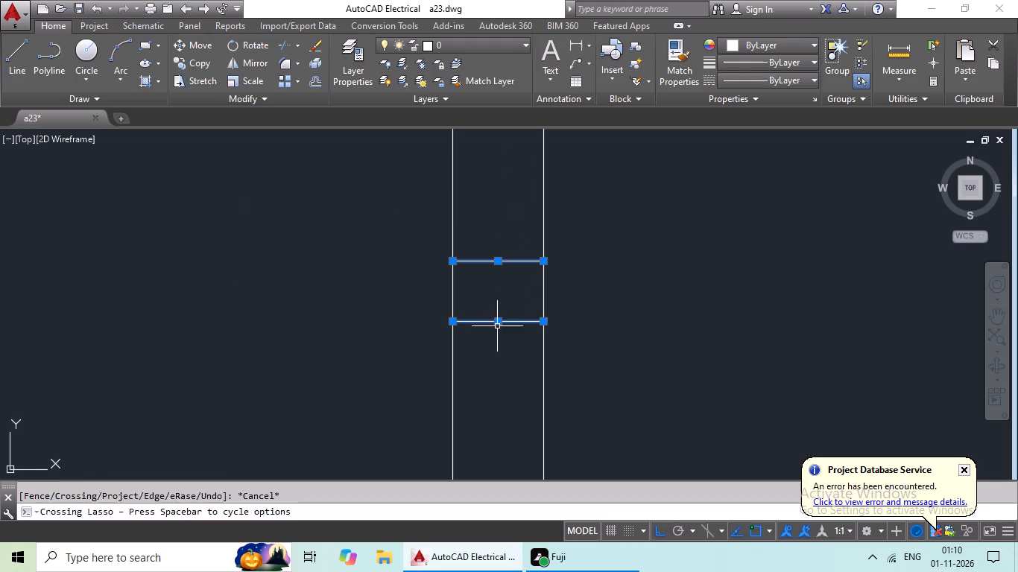
key("Delete")
Check the redrawn walls against the original plan and examine the room sizes around the toilets and bedrooms.
scroll(589, 315, "down", 5)
middle_click_drag(338, 290, 565, 261)
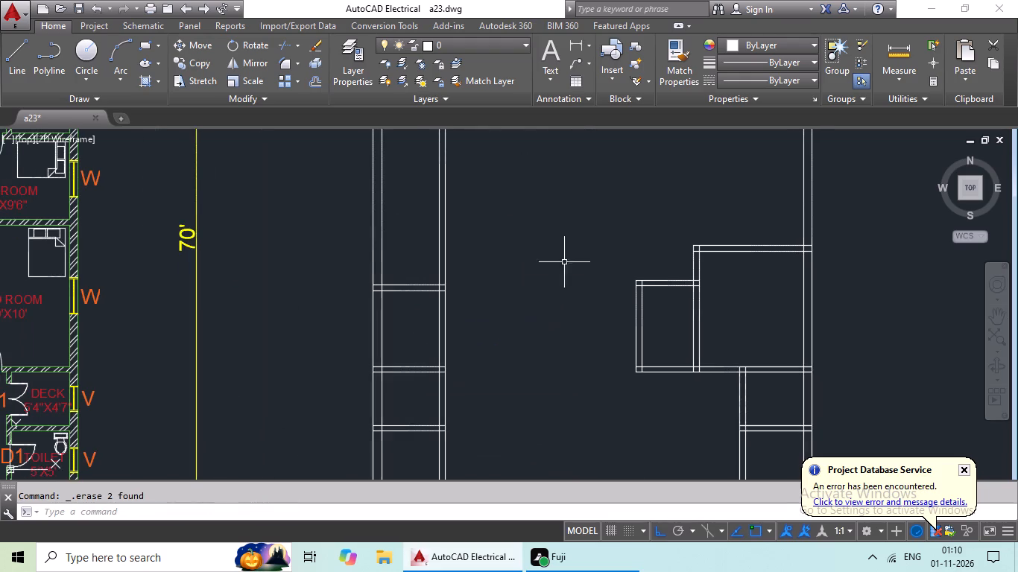
scroll(537, 270, "down", 2)
middle_click_drag(539, 266, 571, 247)
scroll(580, 258, "up", 1)
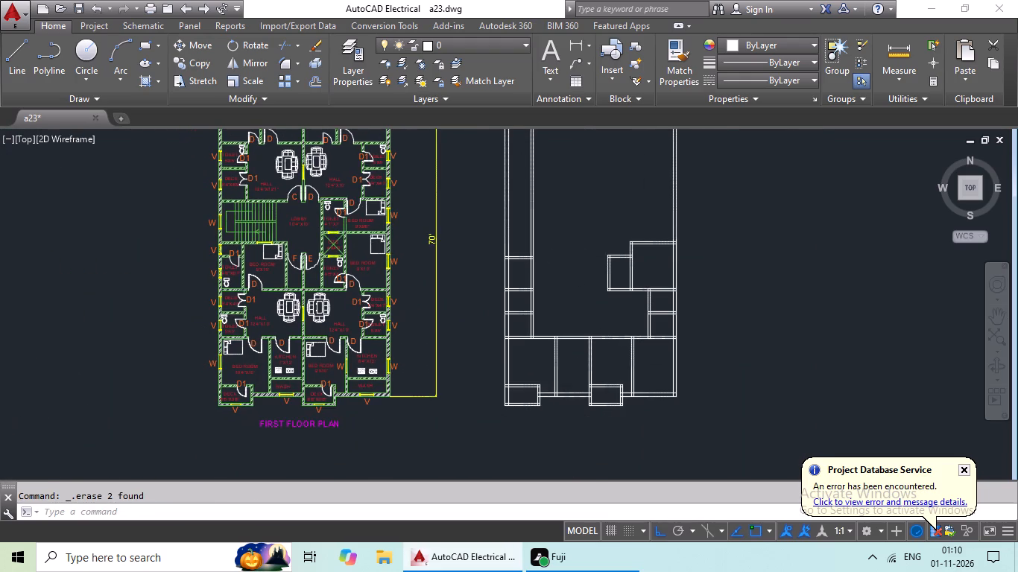
scroll(560, 285, "down", 2)
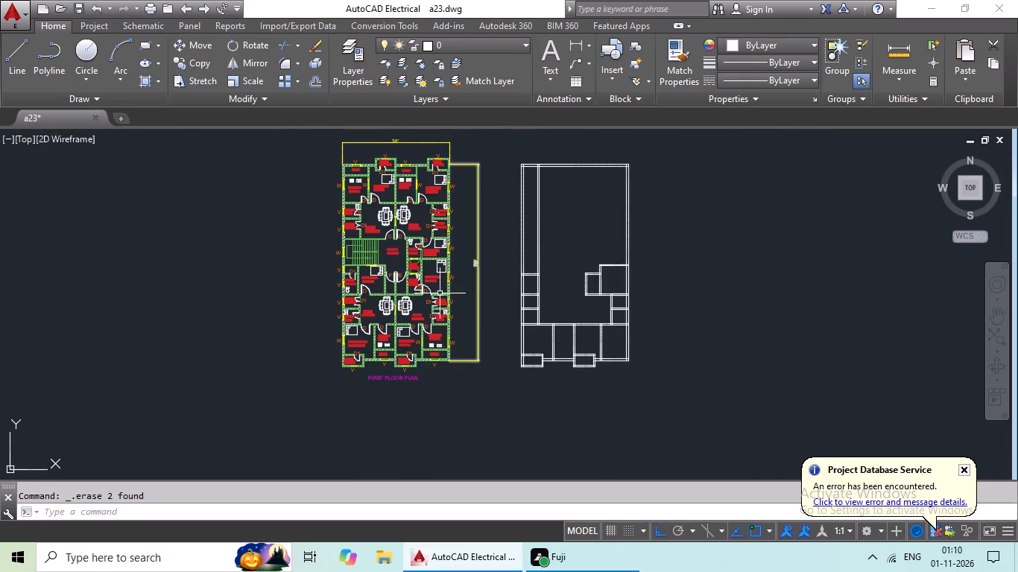
scroll(440, 293, "up", 3)
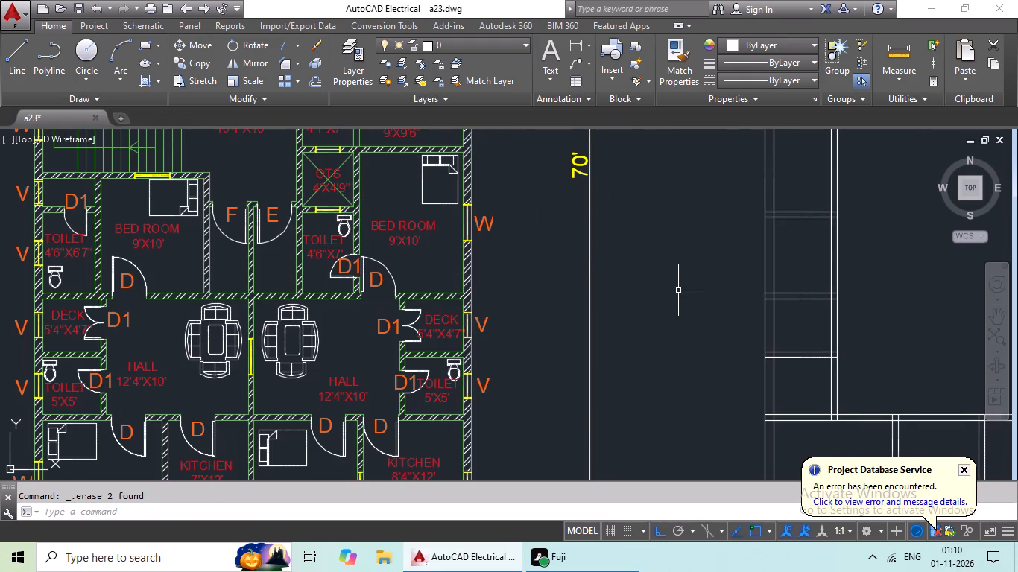
Offset the upper line of the toilet's top wall 4'9" upward to set the depth of the OTS.
middle_click_drag(678, 290, 545, 309)
scroll(546, 303, "down", 1)
middle_click_drag(674, 300, 602, 314)
middle_click_drag(616, 311, 573, 320)
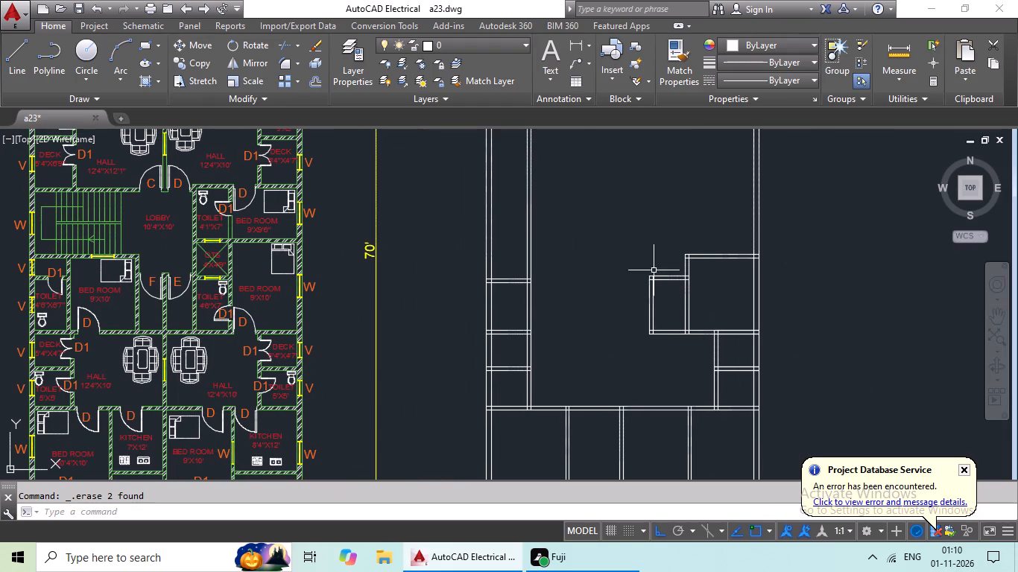
middle_click_drag(577, 369, 480, 410)
scroll(519, 374, "up", 3)
scroll(519, 374, "down", 1)
middle_click_drag(502, 381, 429, 425)
key("Escape")
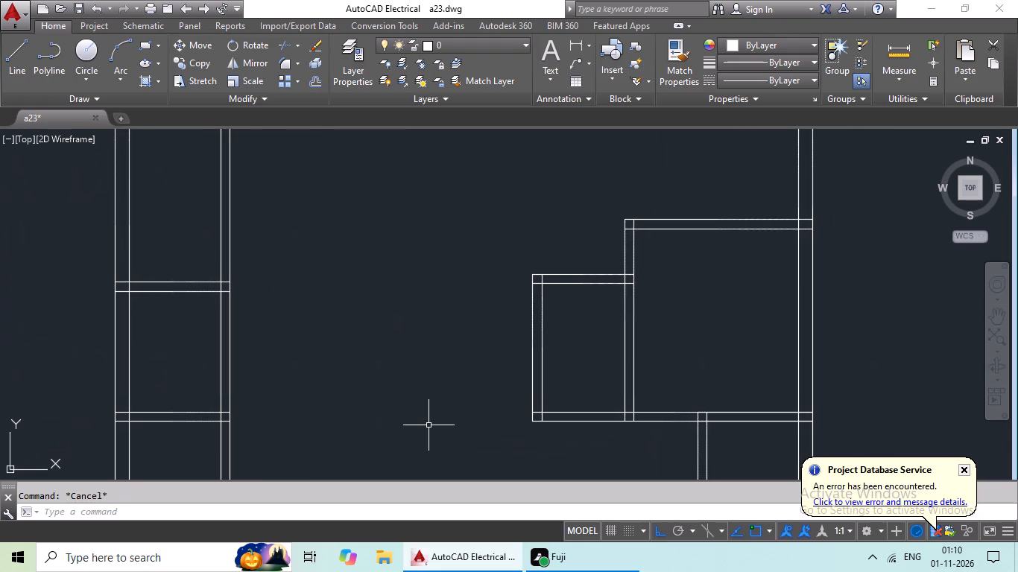
key("o")
key("Return")
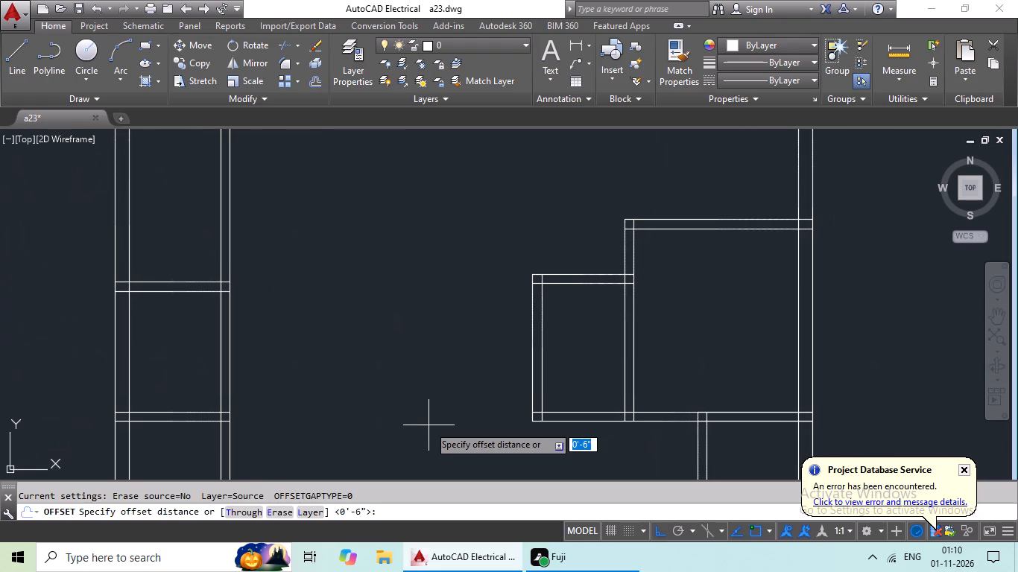
type("4'9")
key("shift+quotedbl")
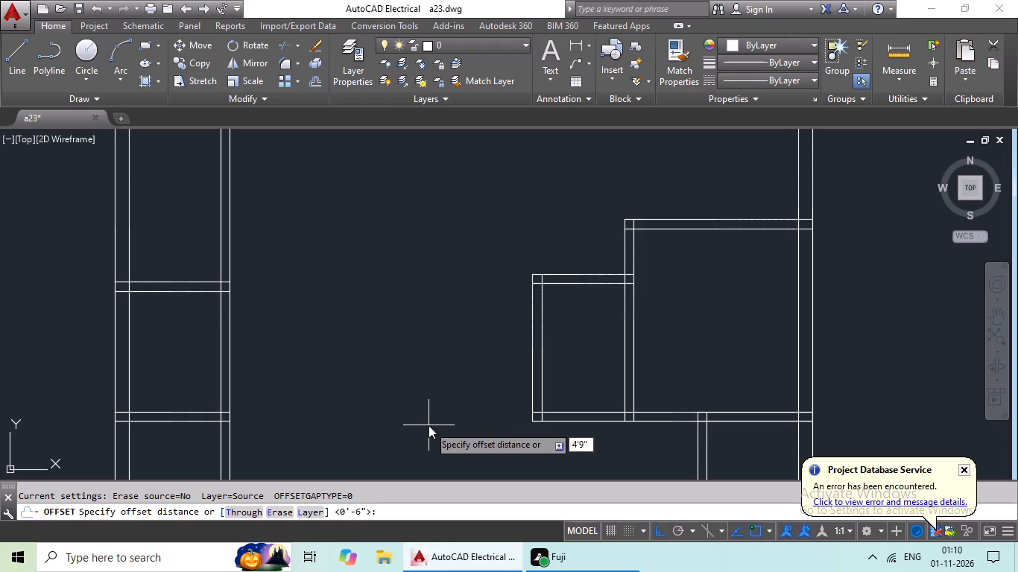
key("Return")
left_click_drag(571, 276, 572, 268)
left_click(587, 191)
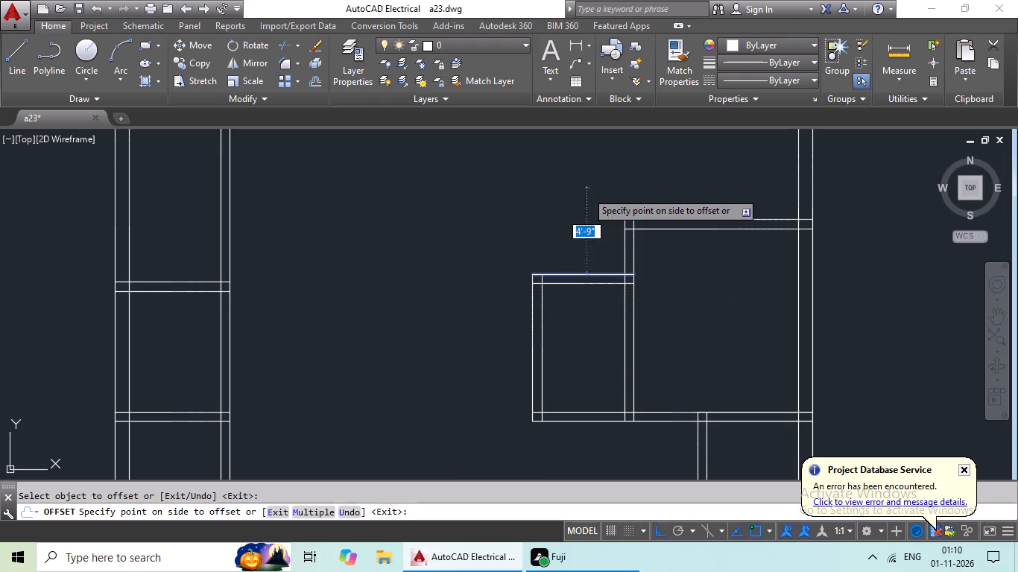
key("Escape")
key("Escape")
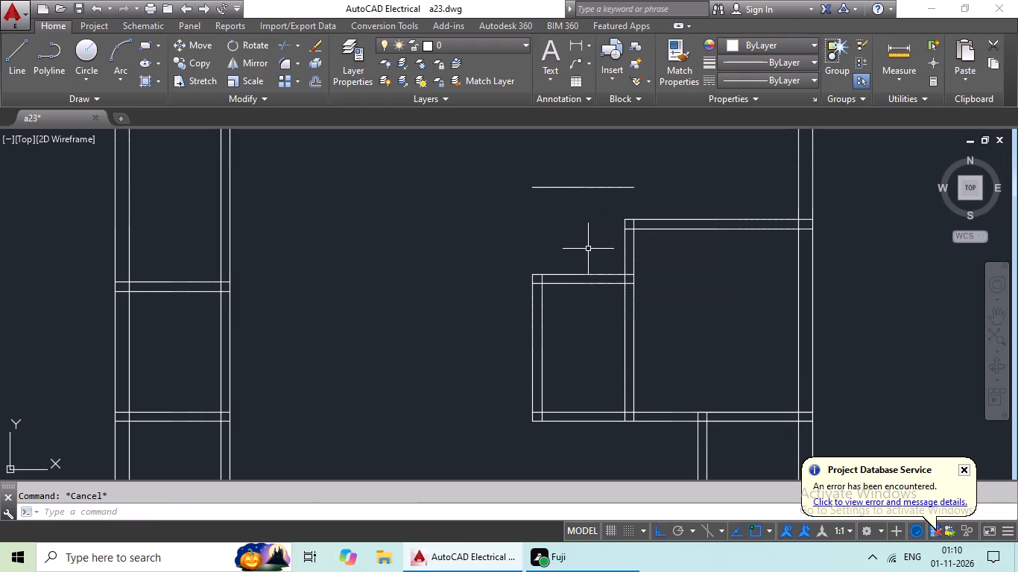
Offset the new OTS line 6" upward to form the upper wall of the OTS.
key("o")
key("Return")
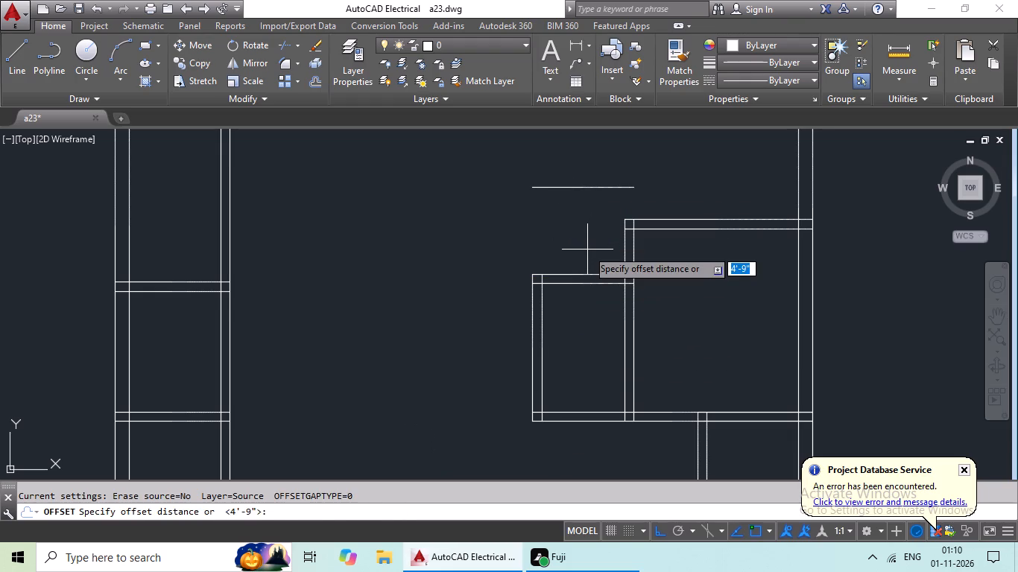
type("6\"")
key("Return")
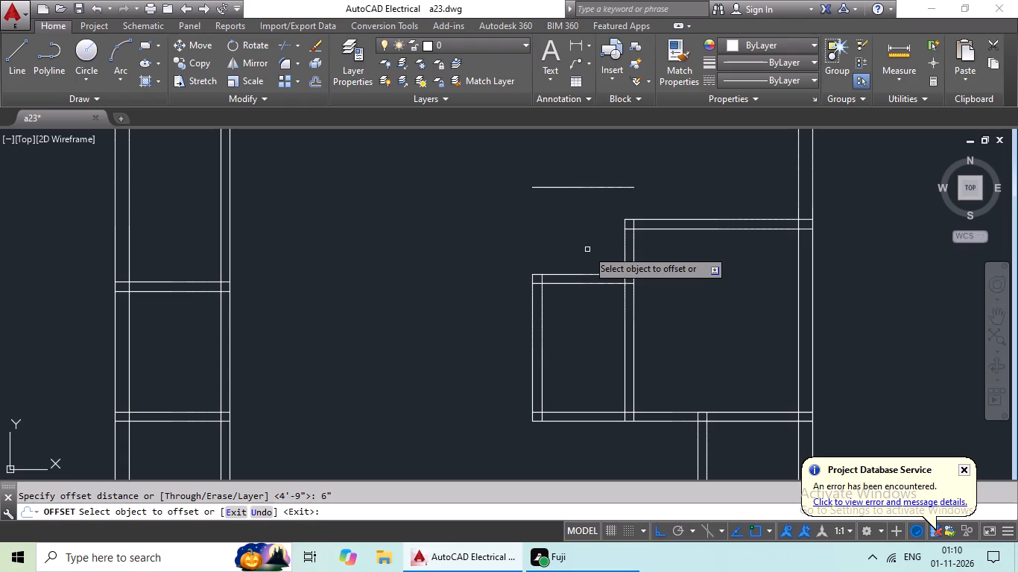
left_click_drag(572, 189, 578, 176)
left_click(595, 132)
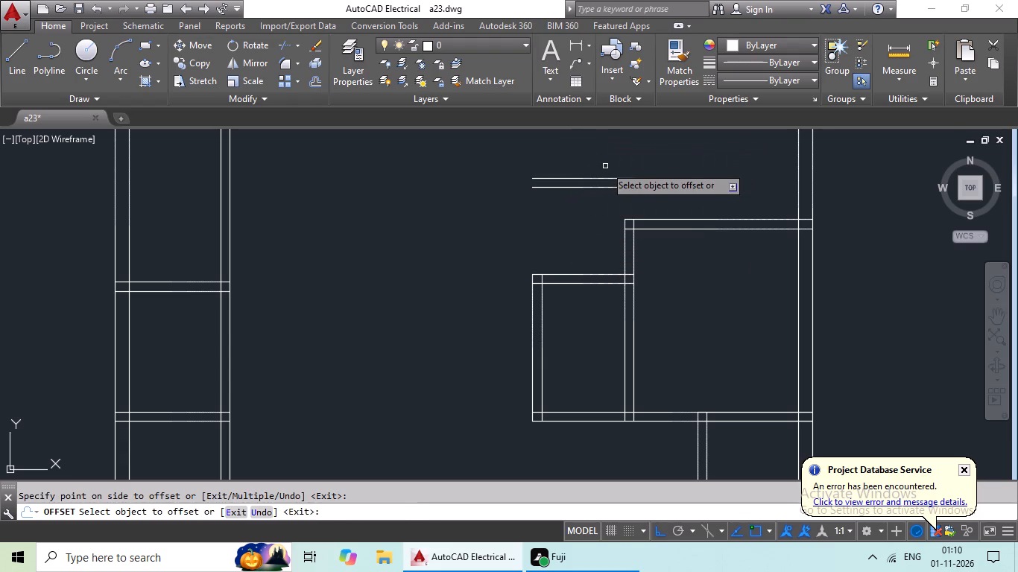
key("Escape")
key("Escape")
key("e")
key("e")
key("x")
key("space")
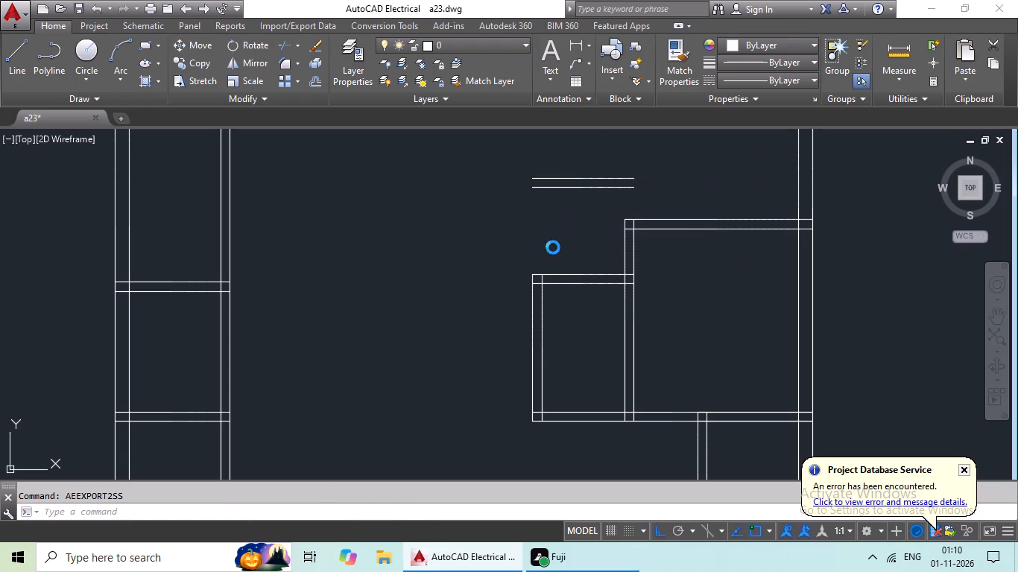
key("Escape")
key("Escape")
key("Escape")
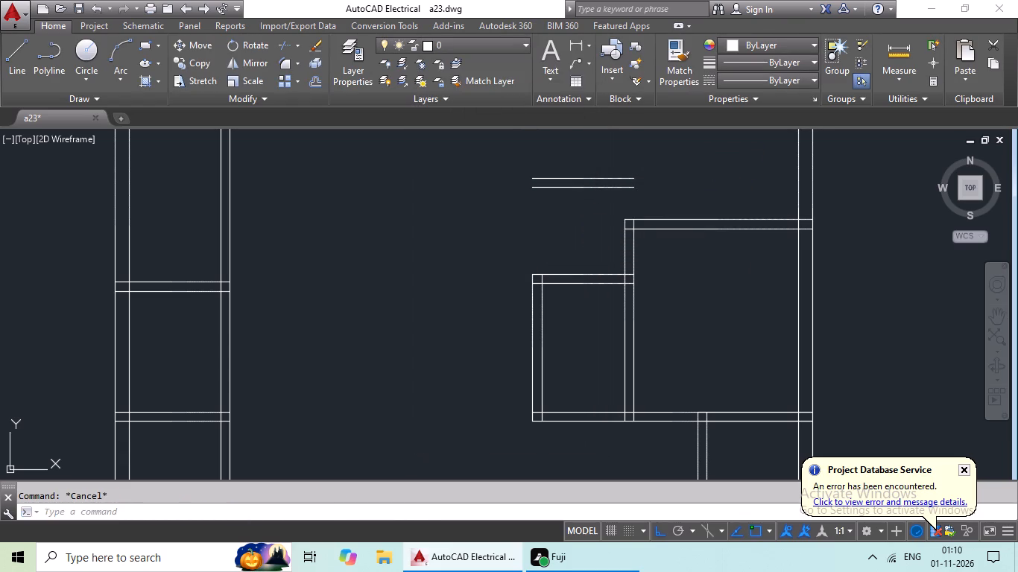
Extend both pairs of vertical toilet wall lines up to the outer line of the OTS's upper wall.
key("e")
key("x")
key("space")
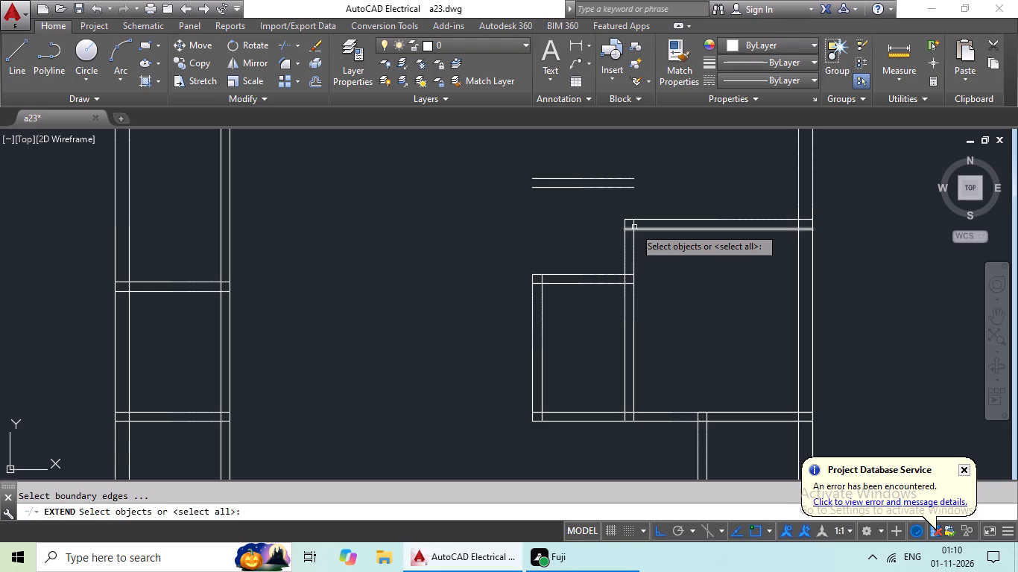
key("space")
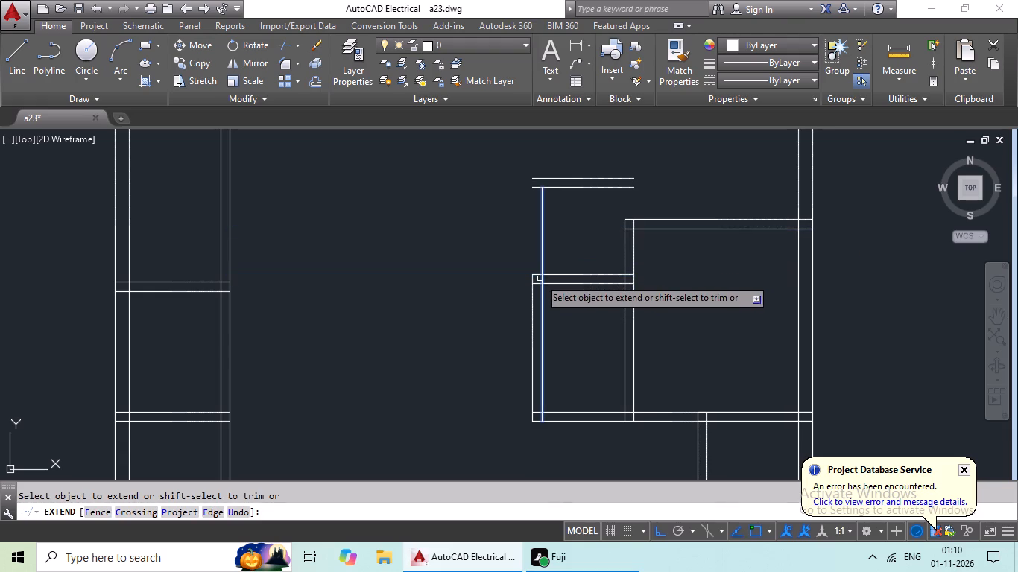
left_click(540, 280)
left_click(543, 213)
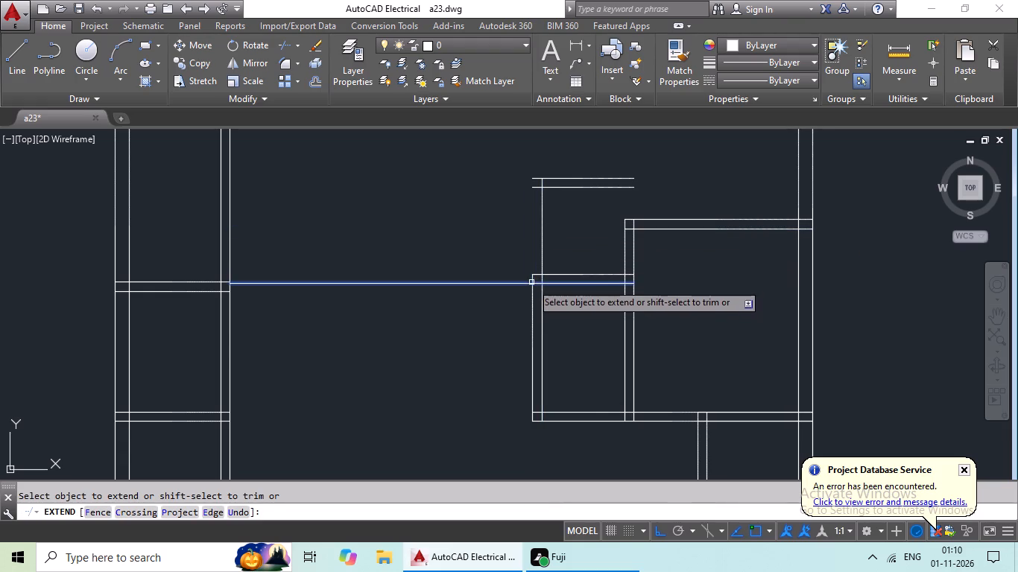
left_click(531, 282)
left_click(531, 229)
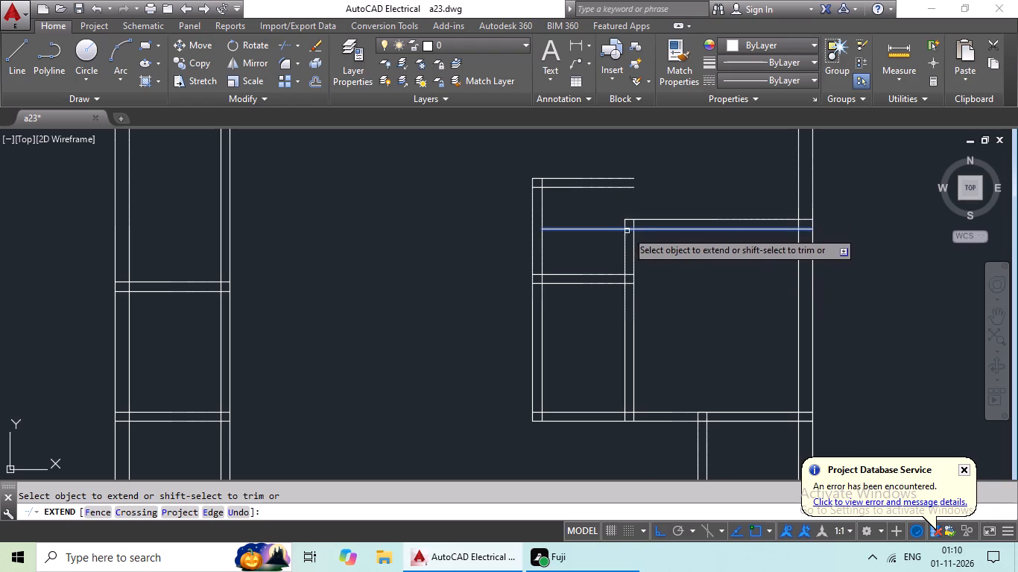
left_click(625, 247)
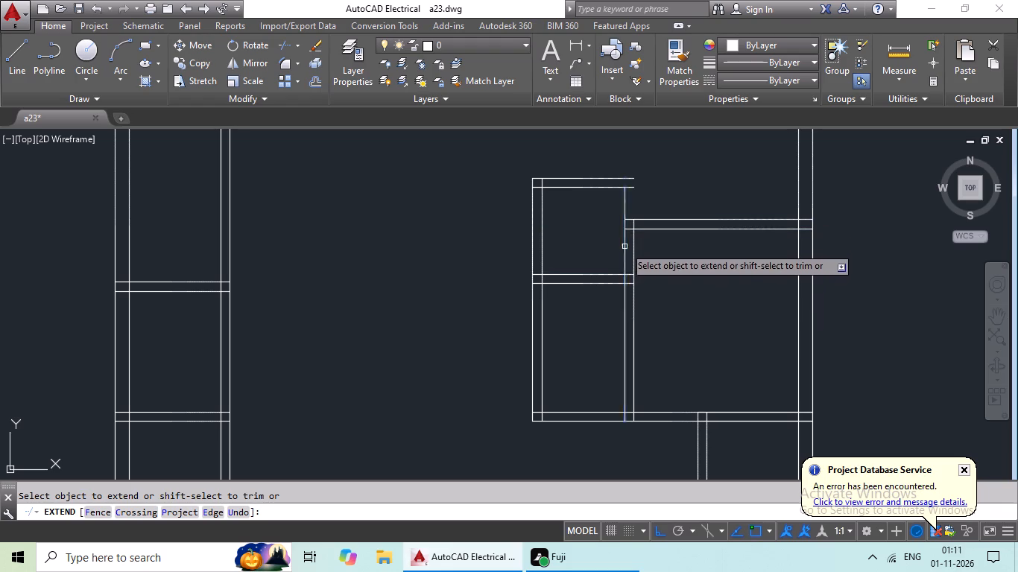
left_click(625, 210)
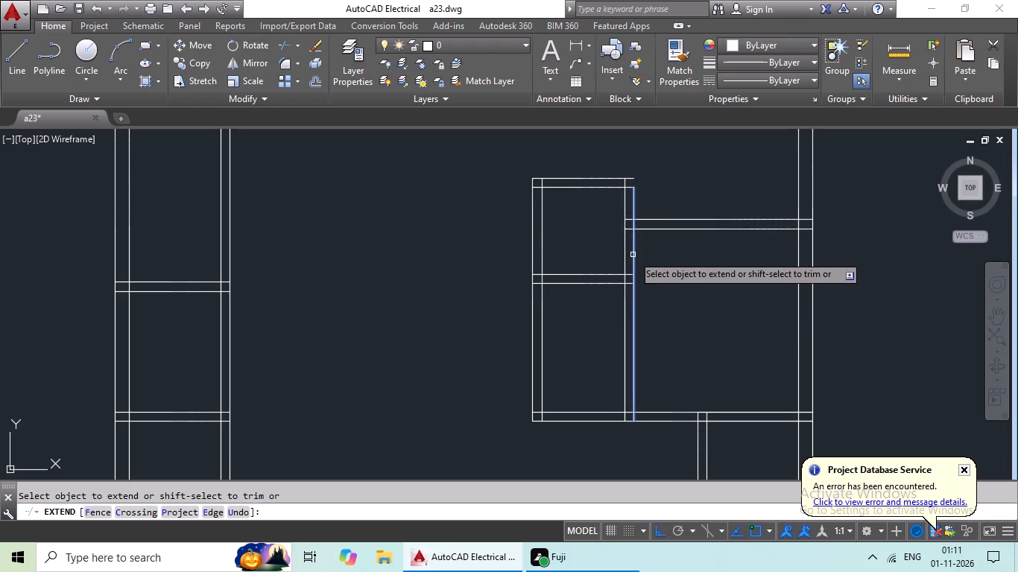
left_click(633, 255)
left_click(633, 207)
scroll(666, 197, "up", 2)
scroll(667, 197, "down", 2)
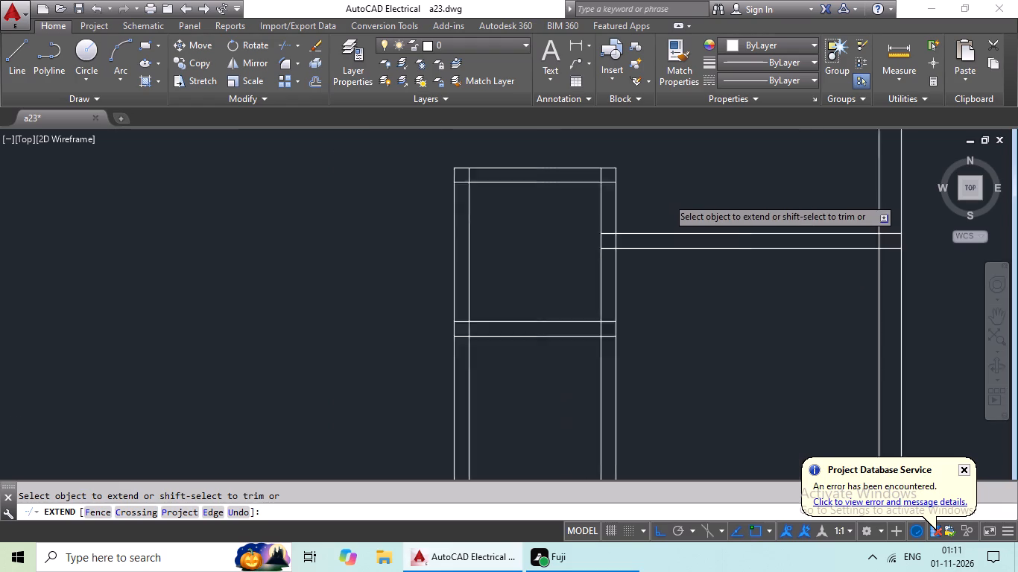
middle_click_drag(668, 197, 617, 237)
scroll(640, 238, "down", 2)
middle_click_drag(642, 229, 599, 239)
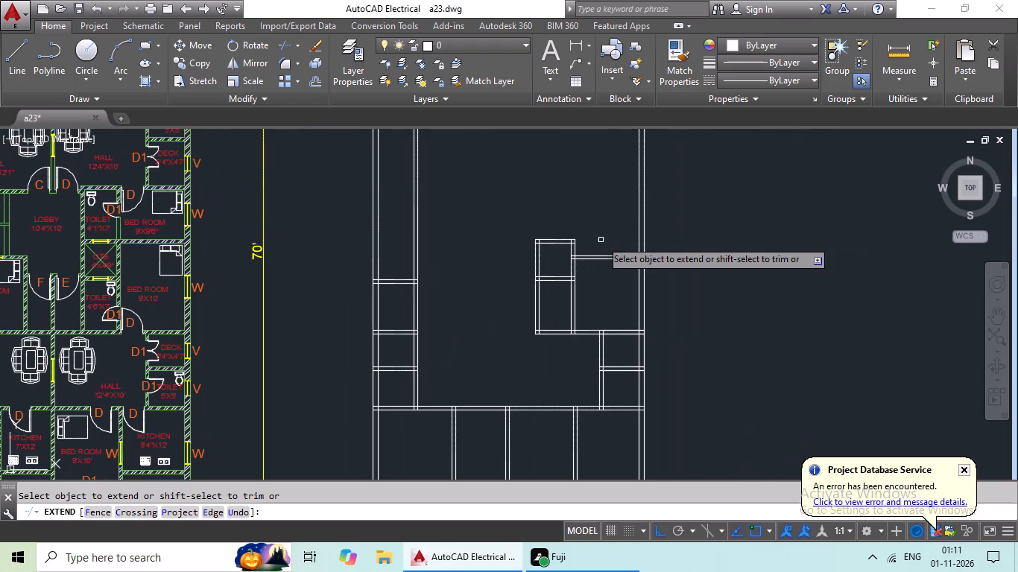
key("Escape")
key("Escape")
key("Escape")
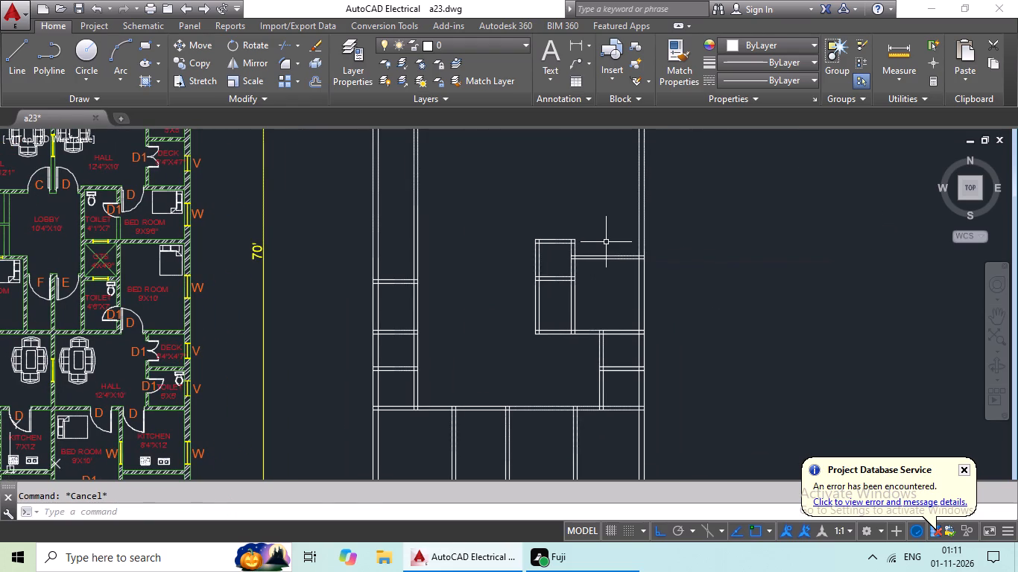
Offset the upper line of the bedroom's top wall 9'6" upward to set the depth of the next bedroom.
key("o")
key("Return")
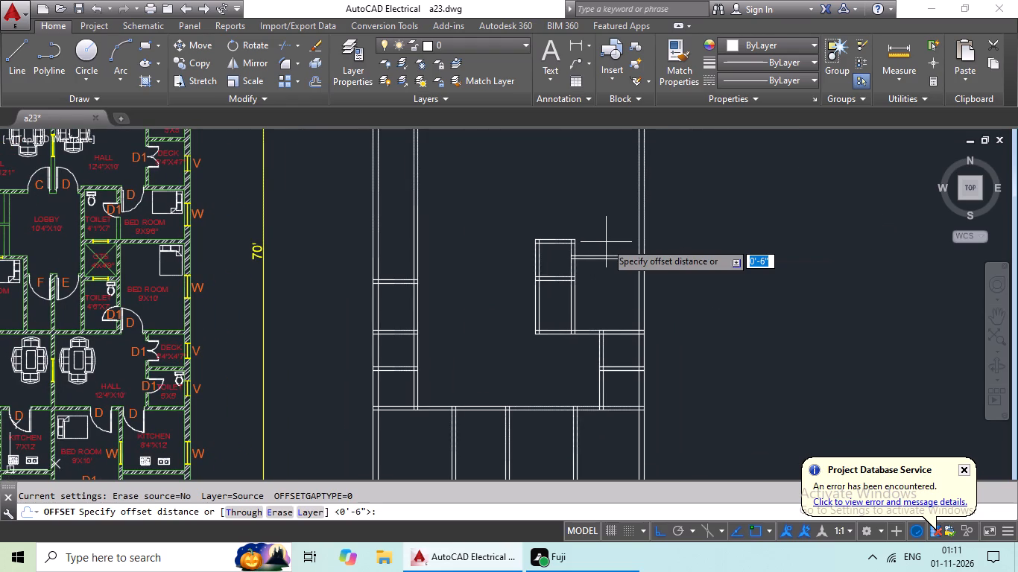
type("9'6")
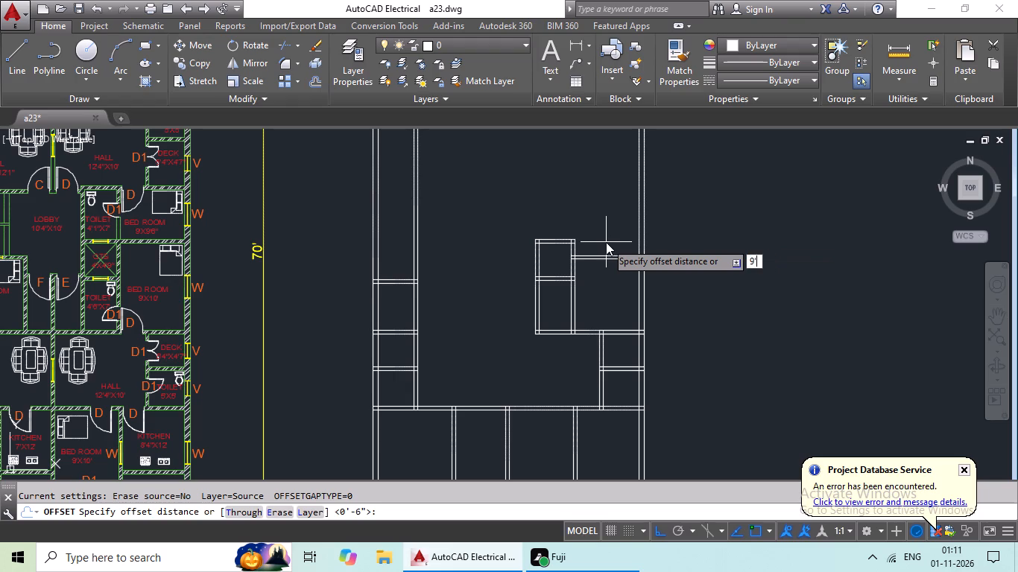
key("shift+quotedbl")
key("Return")
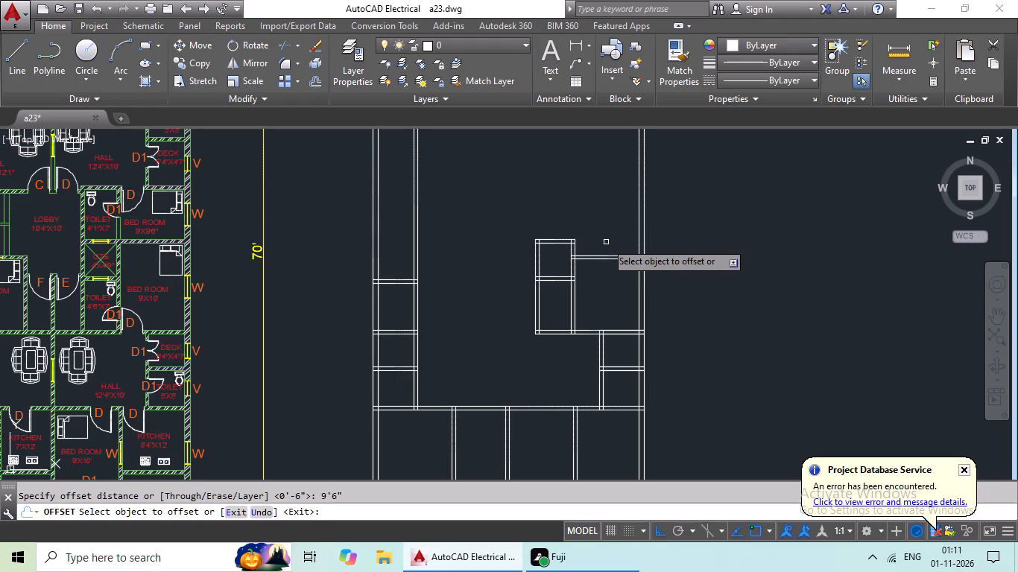
left_click_drag(600, 256, 603, 235)
left_click(606, 180)
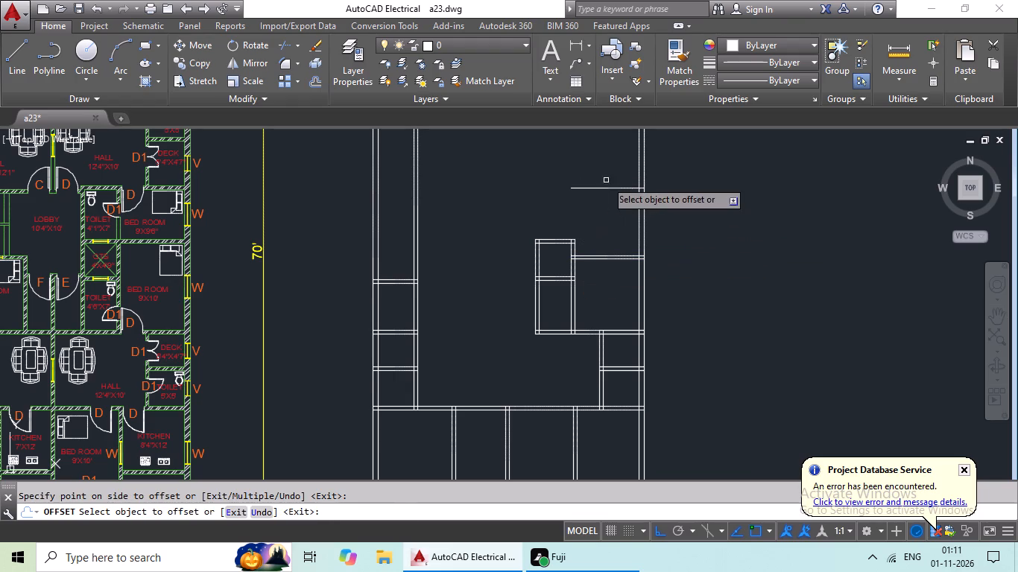
key("Escape")
key("Escape")
key("Escape")
Offset the new bedroom line 6" upward to form that bedroom's upper wall.
key("o")
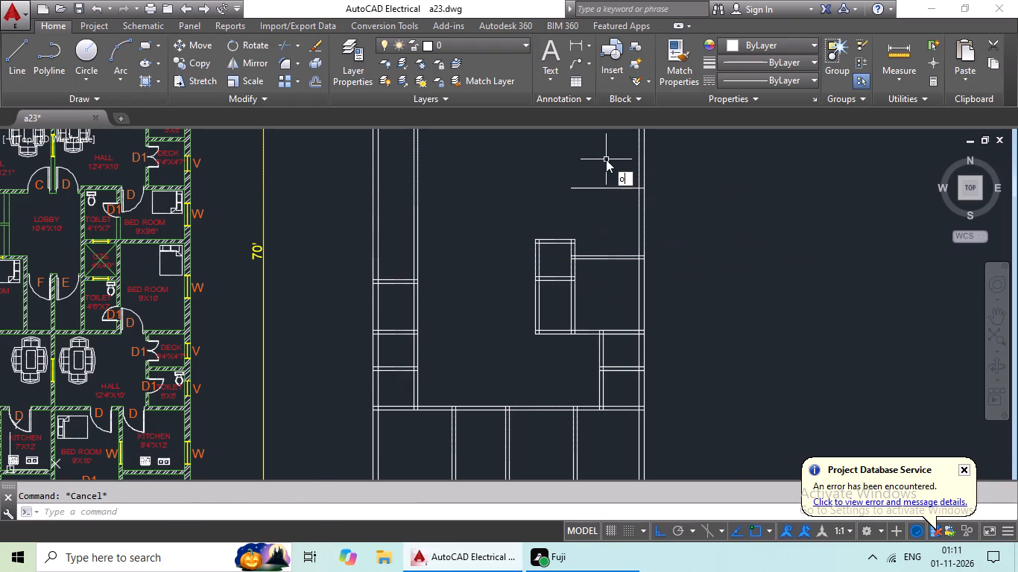
key("Return")
type("6\"")
key("Return")
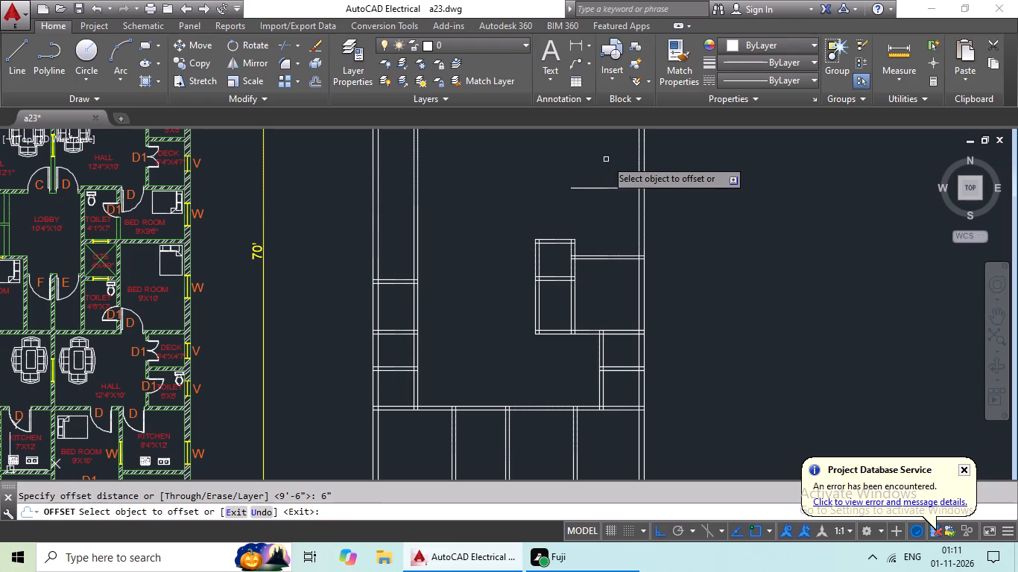
left_click_drag(609, 188, 613, 168)
left_click(619, 144)
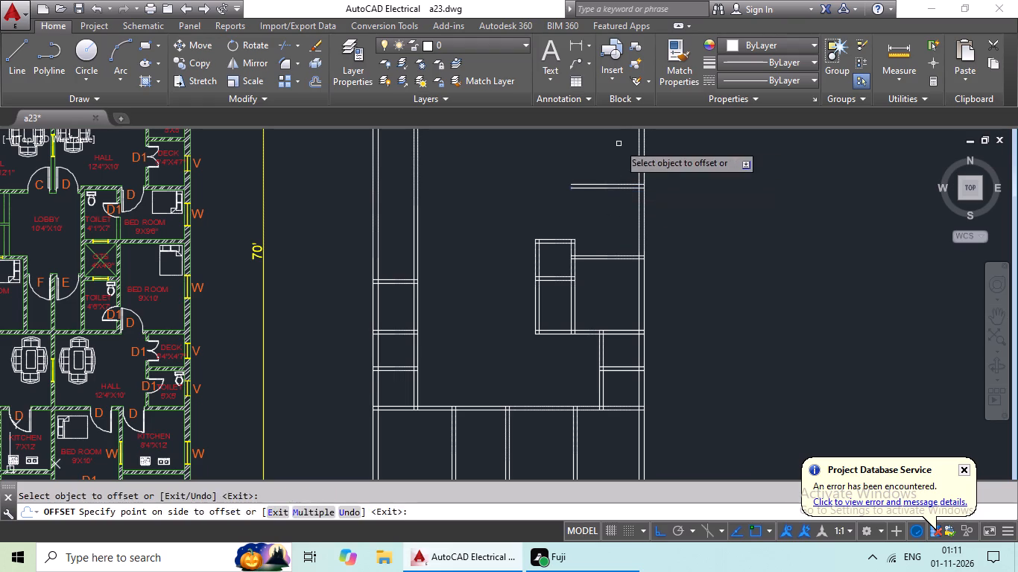
key("Escape")
key("Escape")
Try to extend the two vertical lines of the OTS's right wall up toward the new bedroom's upper wall.
key("e")
type("x")
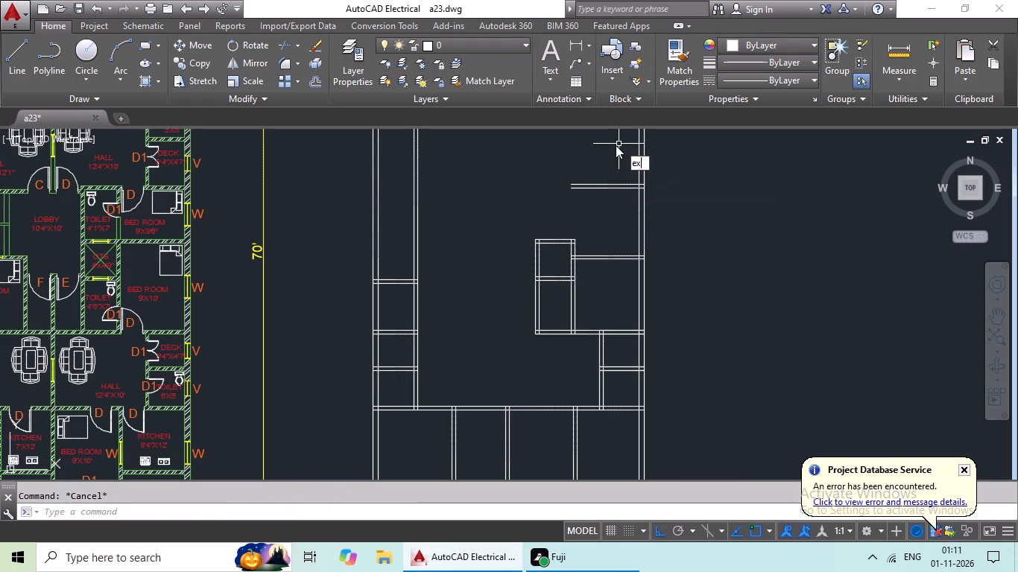
key("space")
key("space")
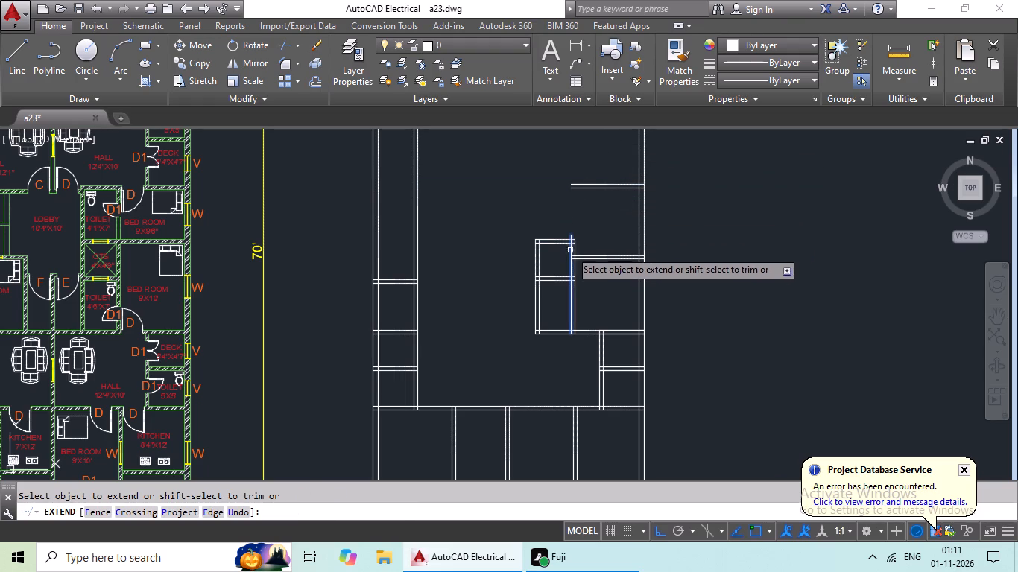
left_click(570, 248)
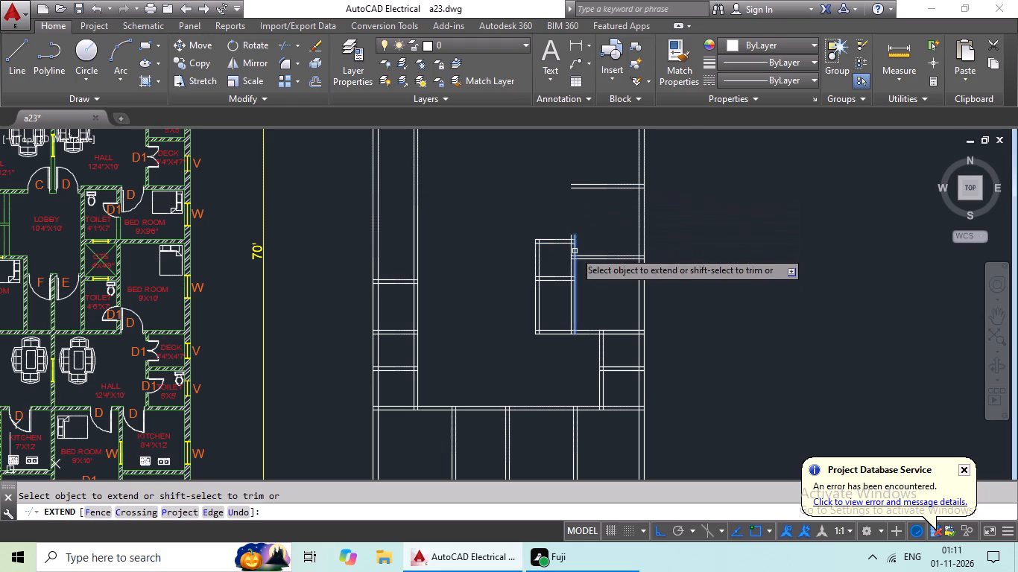
left_click(575, 251)
left_click(574, 252)
left_click(575, 250)
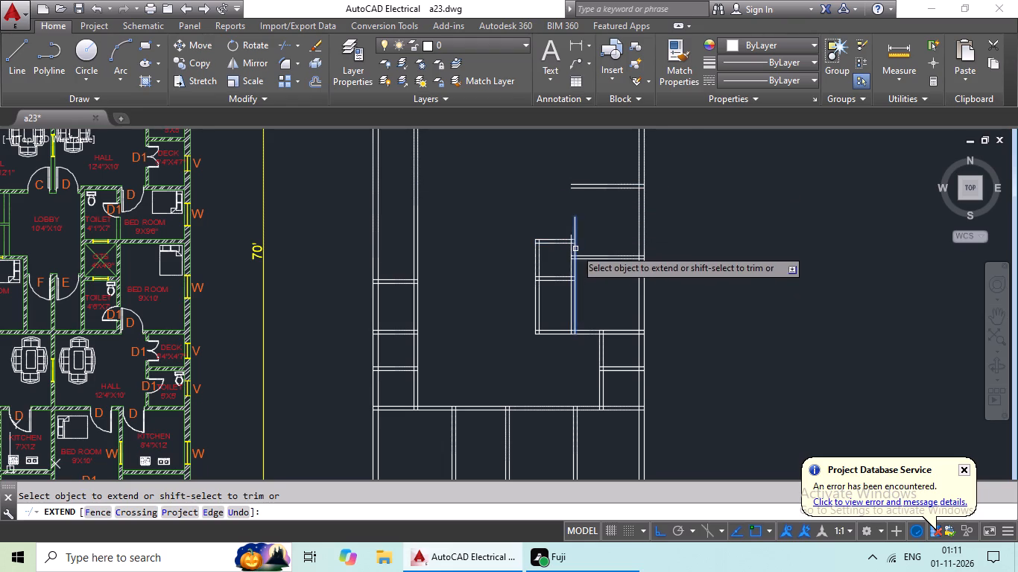
key("Escape")
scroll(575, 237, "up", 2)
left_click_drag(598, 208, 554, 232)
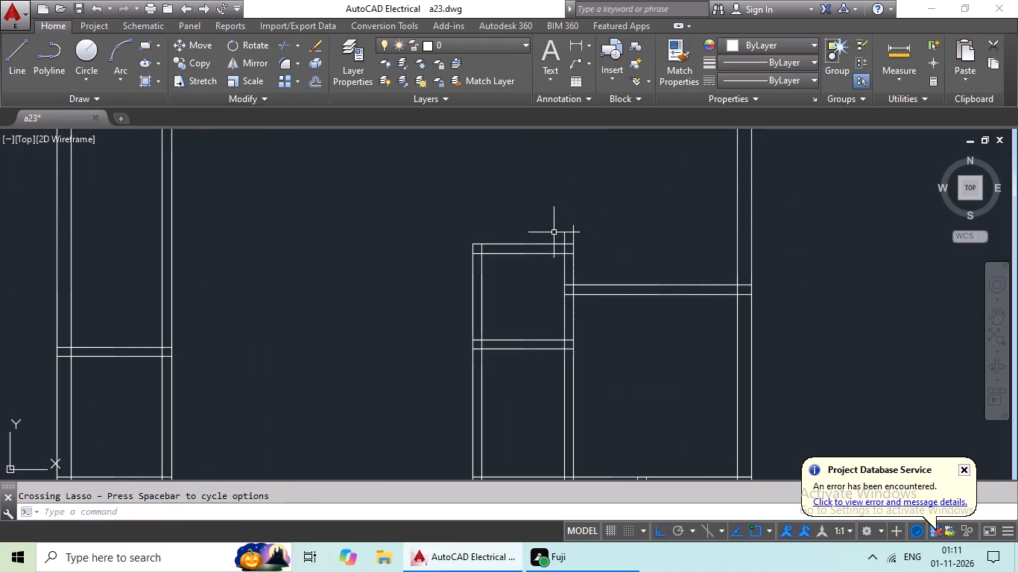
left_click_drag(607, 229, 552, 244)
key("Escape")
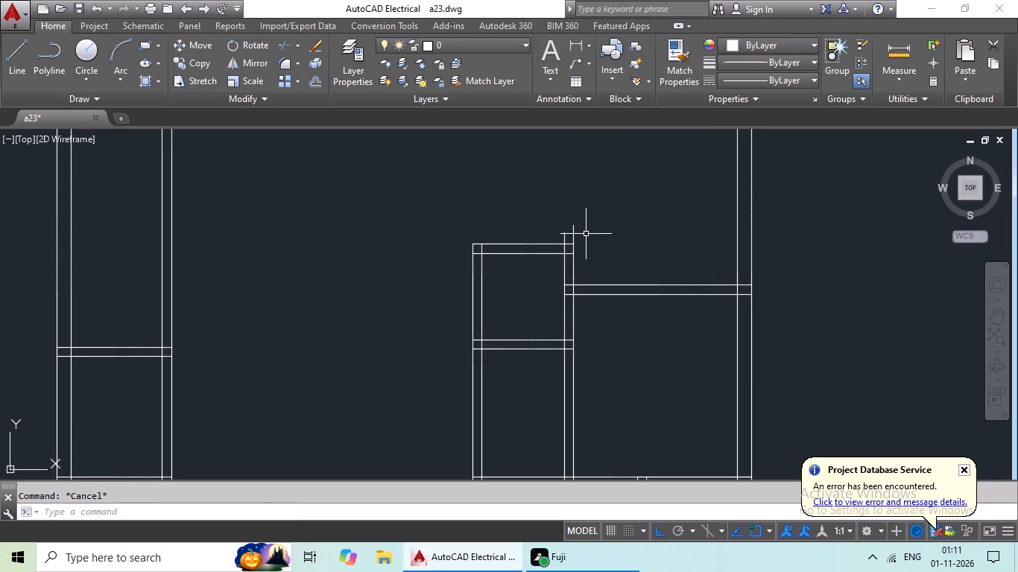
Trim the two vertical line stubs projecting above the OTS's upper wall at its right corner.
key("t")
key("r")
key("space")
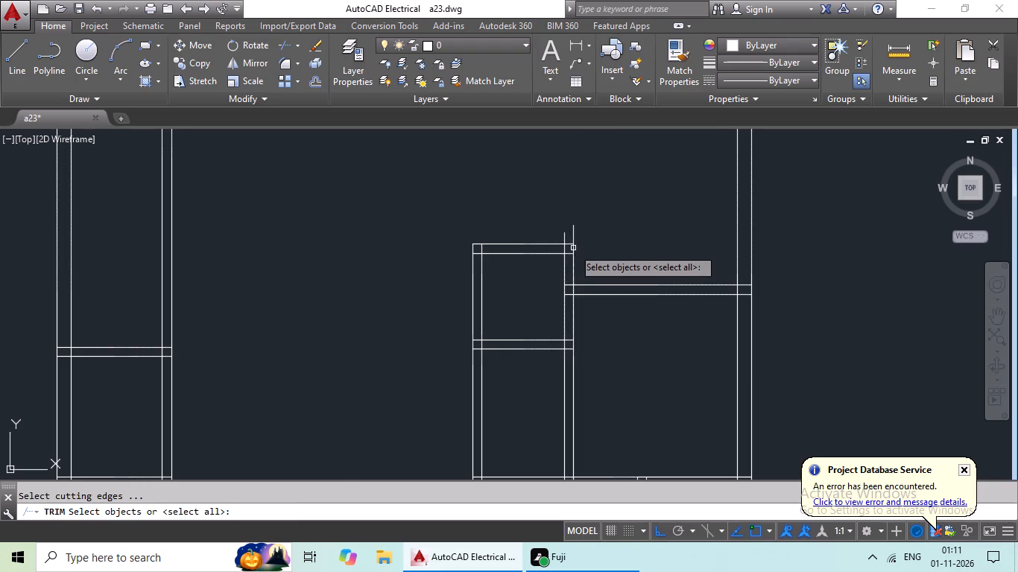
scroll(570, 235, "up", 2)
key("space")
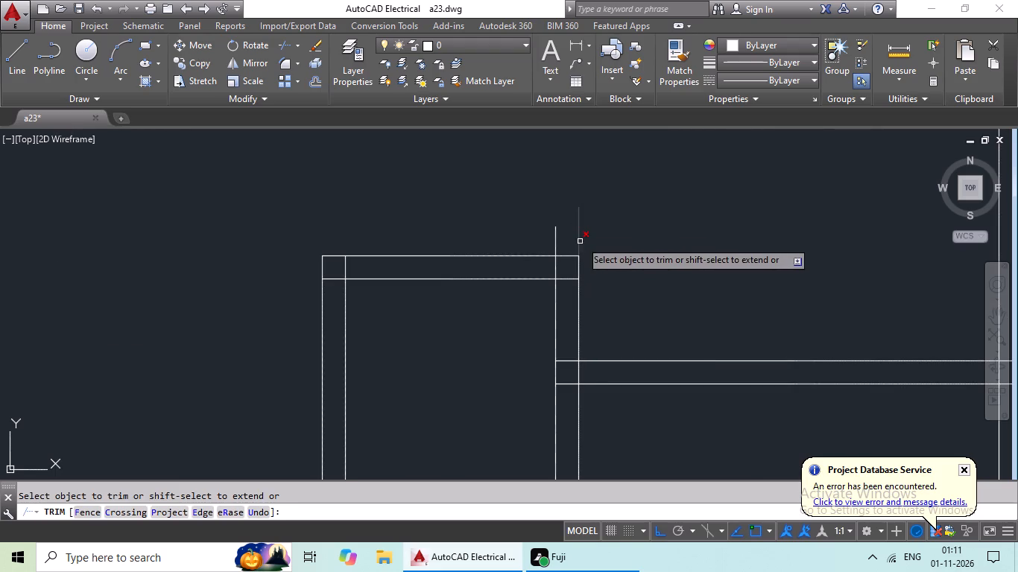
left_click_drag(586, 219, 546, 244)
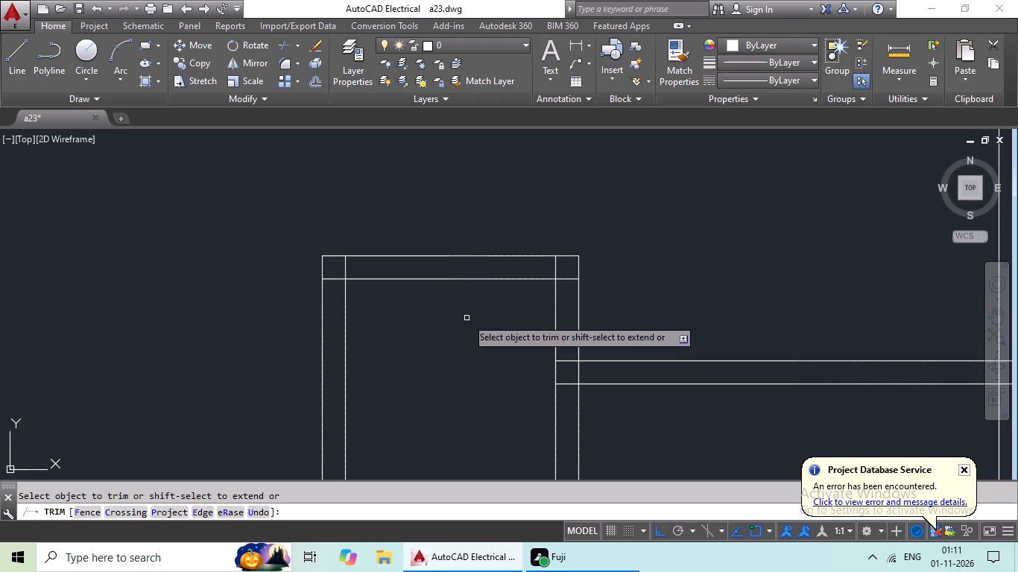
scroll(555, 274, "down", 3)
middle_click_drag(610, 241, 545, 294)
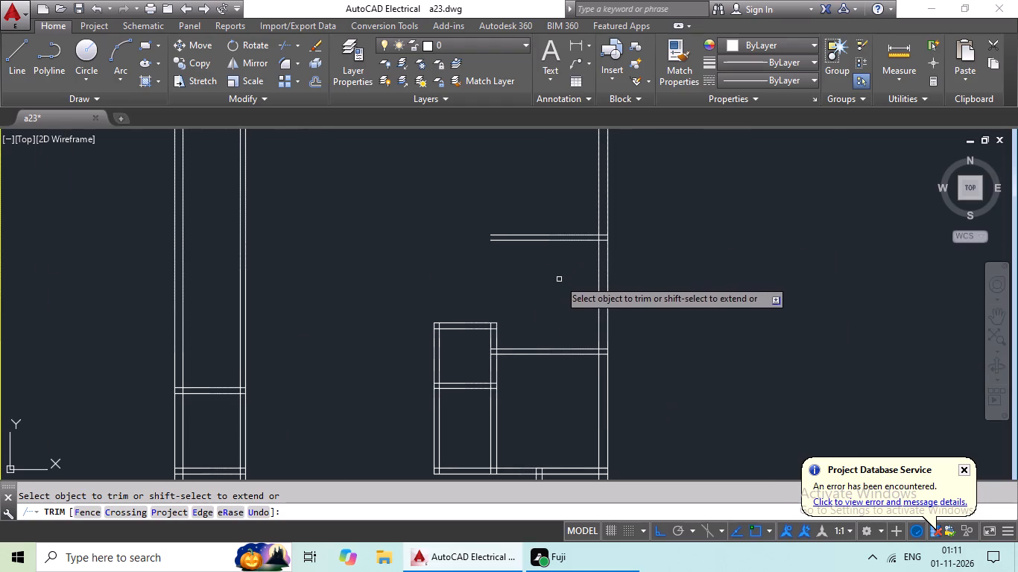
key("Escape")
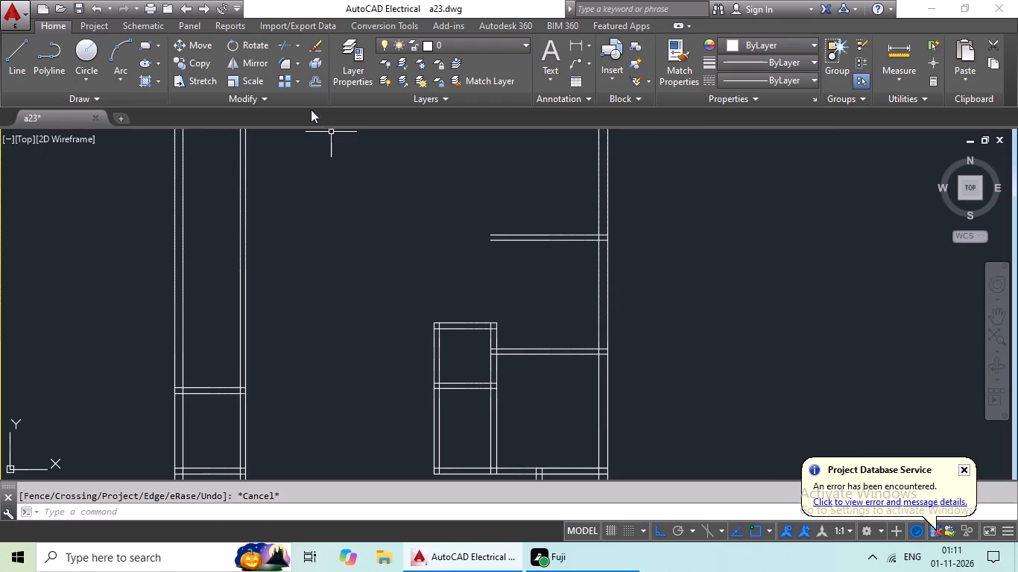
Fillet the upper line of the new bedroom's top wall to the left line of the OTS's right wall with zero radius.
key("f")
key("i")
left_click(509, 334)
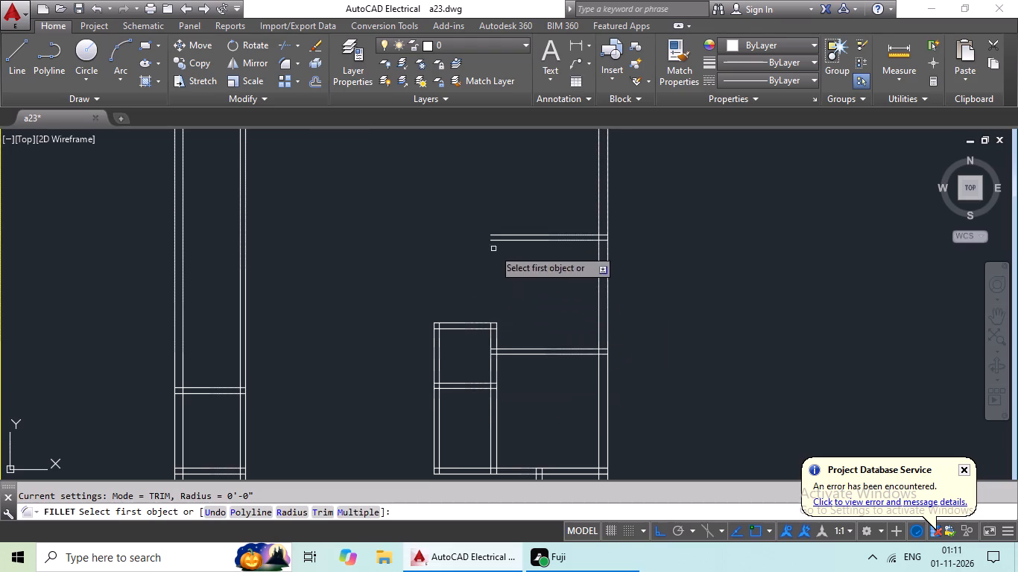
left_click(490, 234)
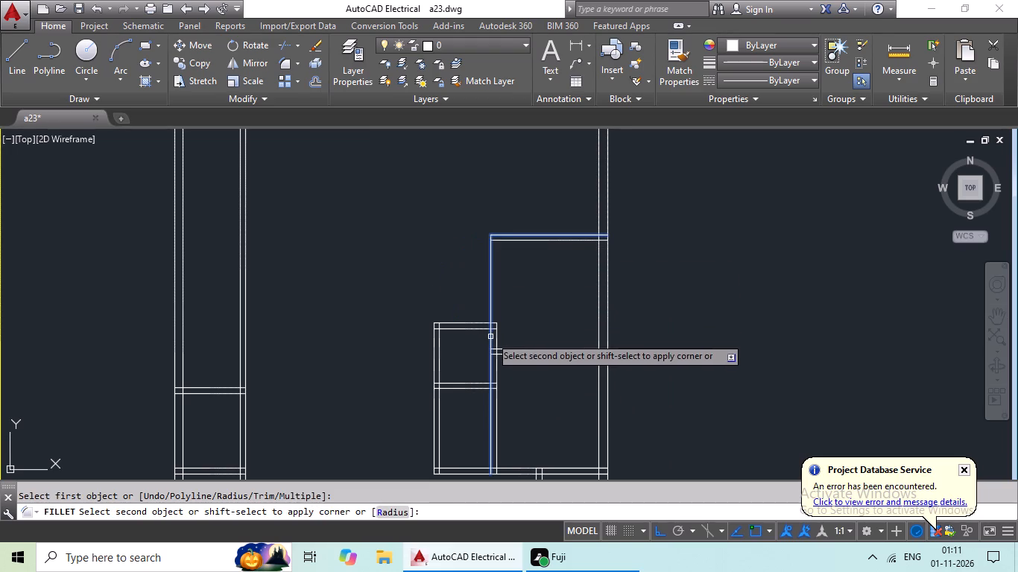
left_click(490, 337)
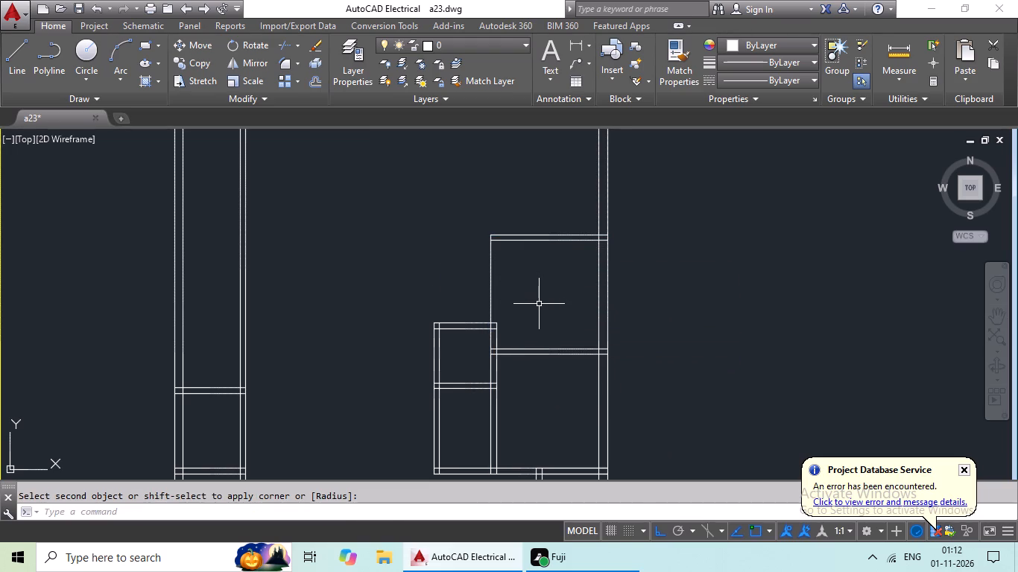
key("Escape")
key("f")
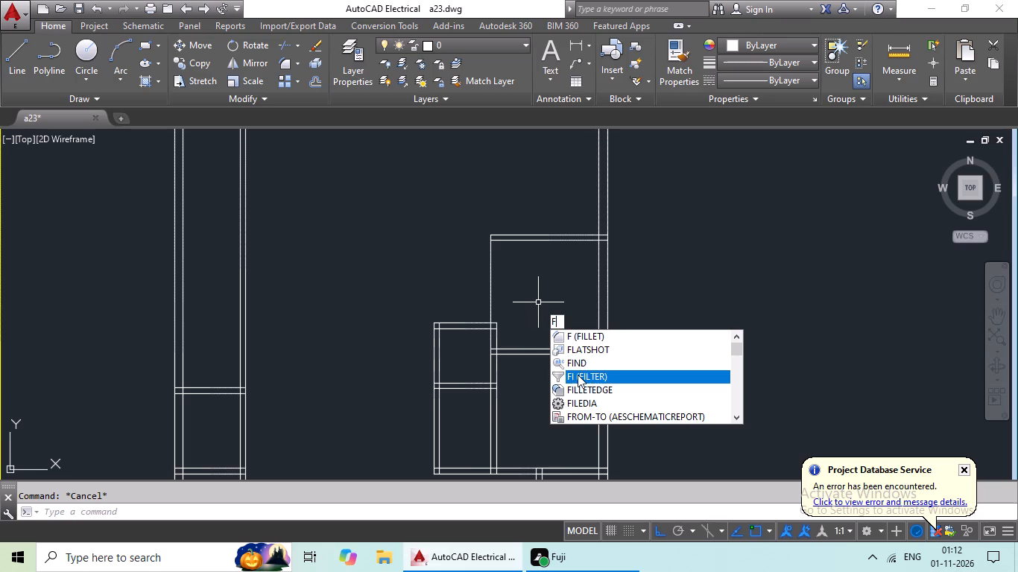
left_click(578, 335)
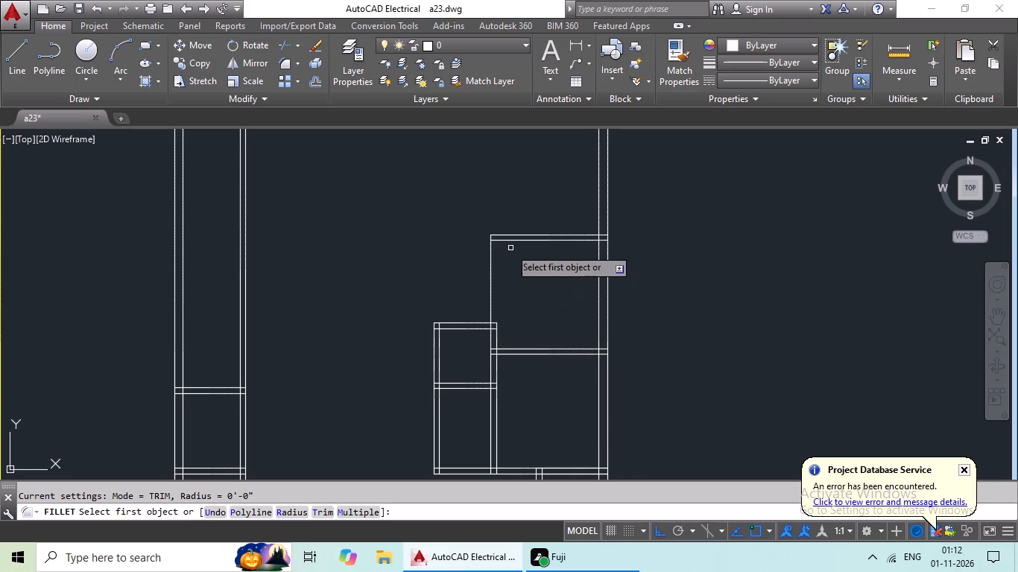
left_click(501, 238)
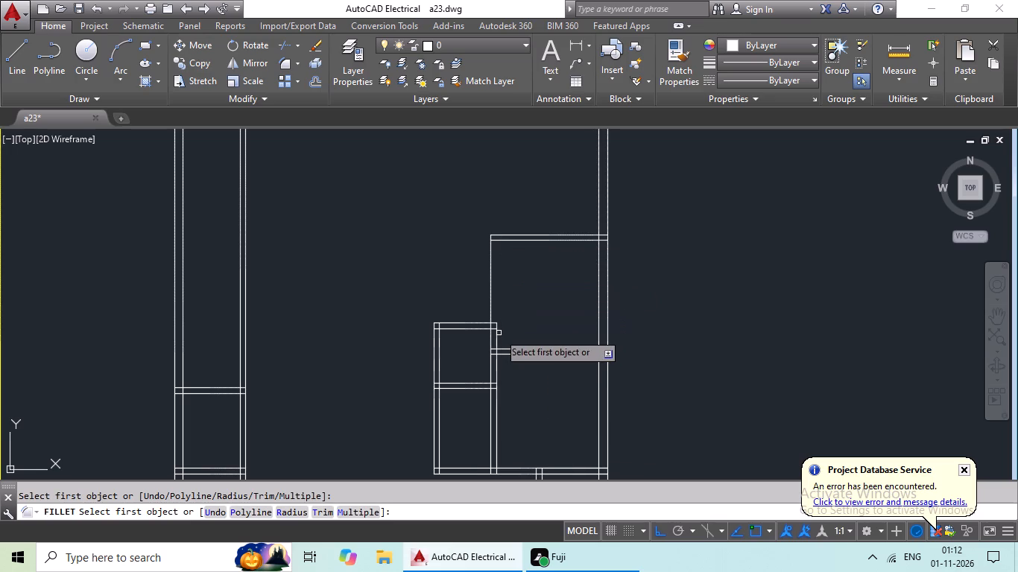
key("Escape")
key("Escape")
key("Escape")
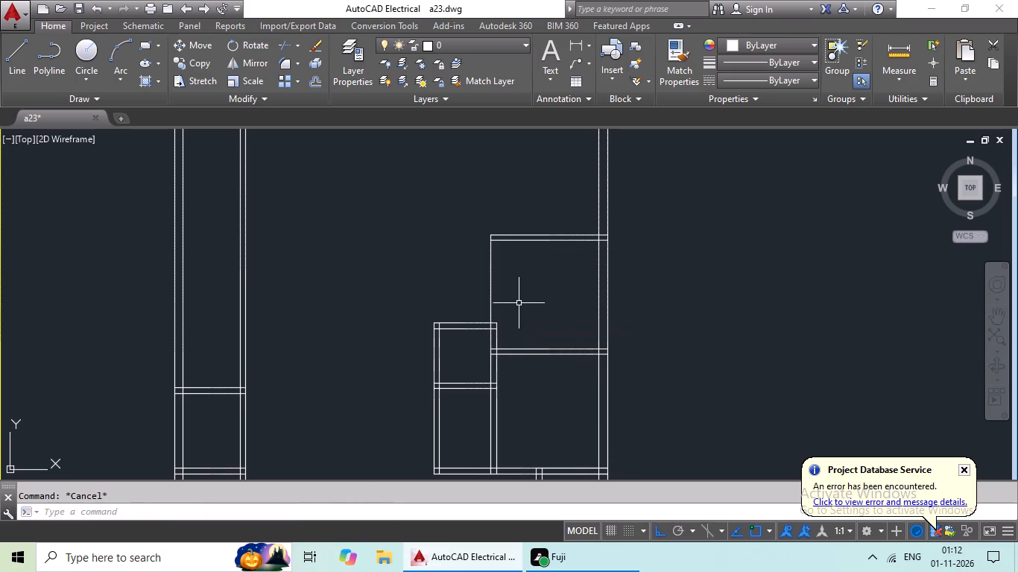
Extend the right line of the OTS's right wall up to the outer line of the new bedroom's upper wall.
key("e")
key("x")
key("space")
key("space")
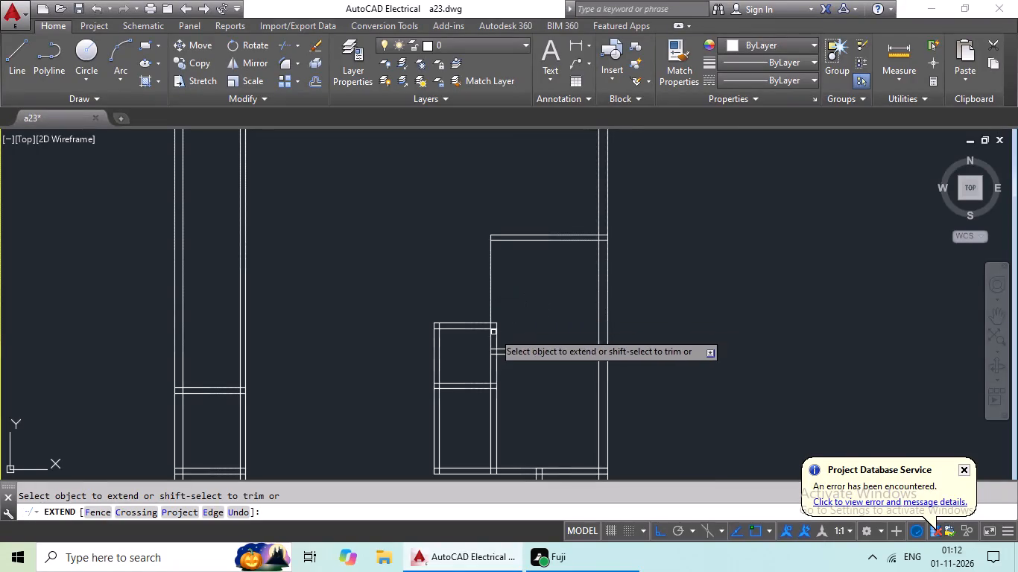
left_click(500, 339)
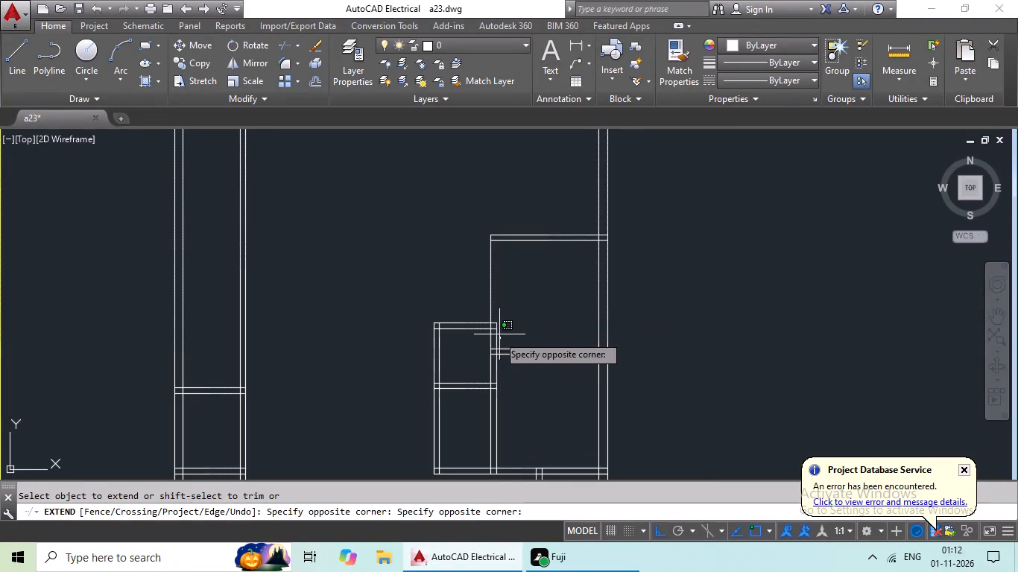
left_click(492, 345)
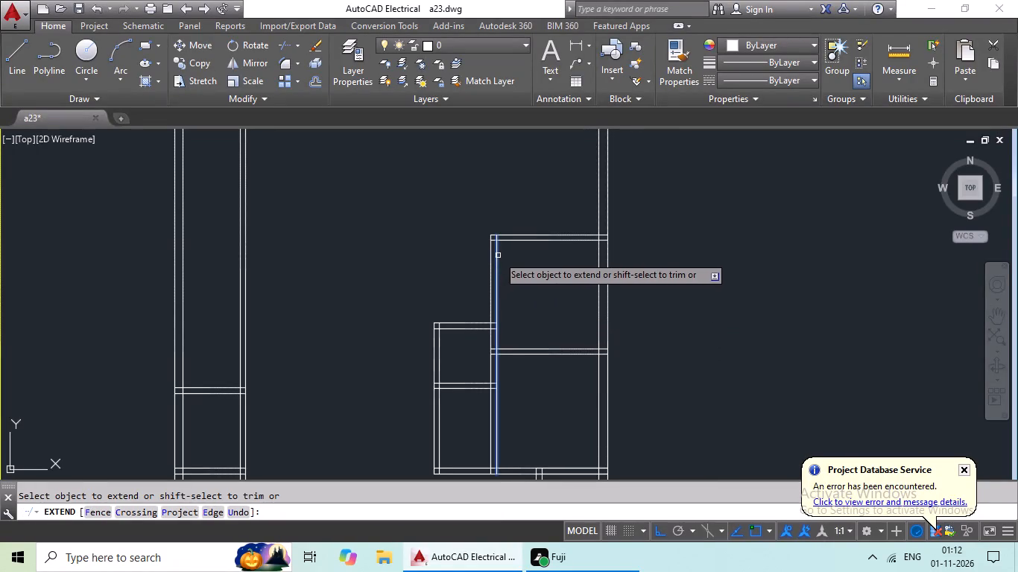
left_click(498, 255)
key("Escape")
scroll(528, 284, "up", 1)
key("Escape")
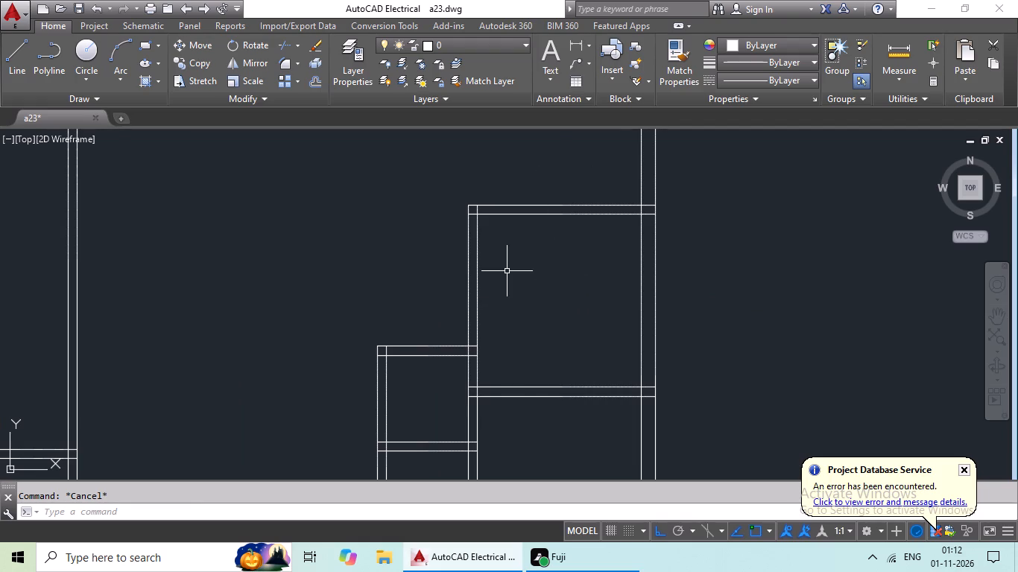
key("Escape")
key("Escape")
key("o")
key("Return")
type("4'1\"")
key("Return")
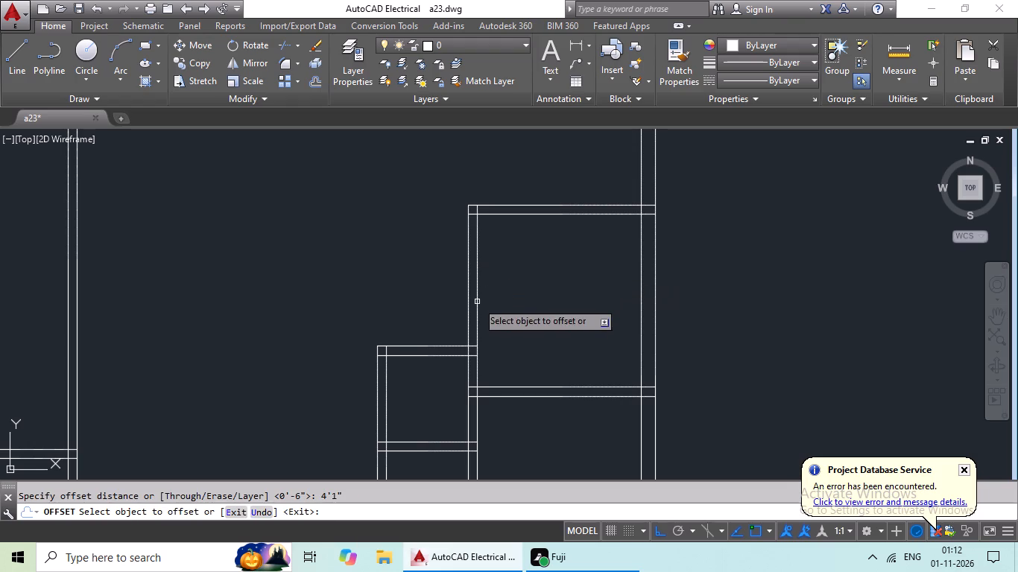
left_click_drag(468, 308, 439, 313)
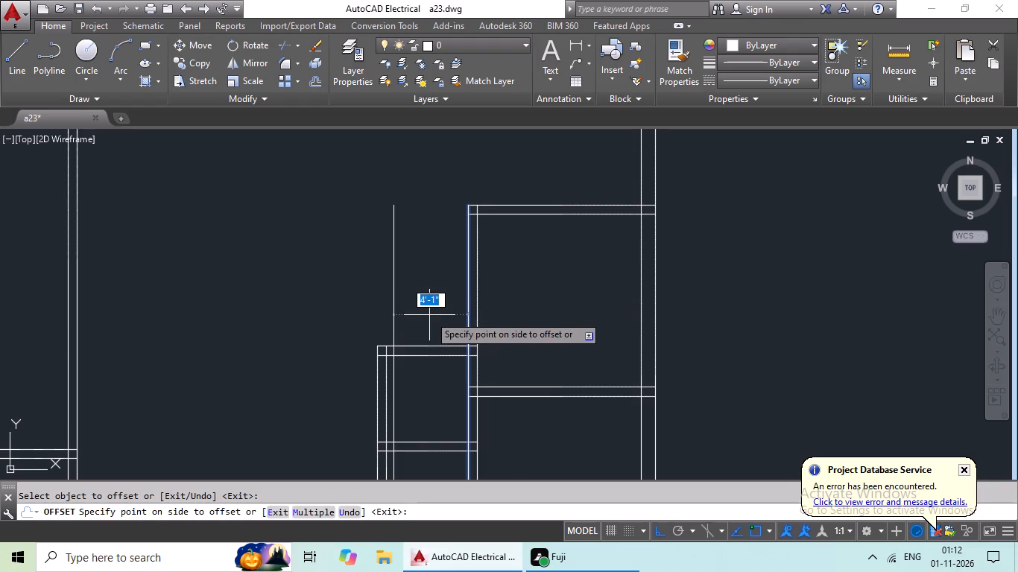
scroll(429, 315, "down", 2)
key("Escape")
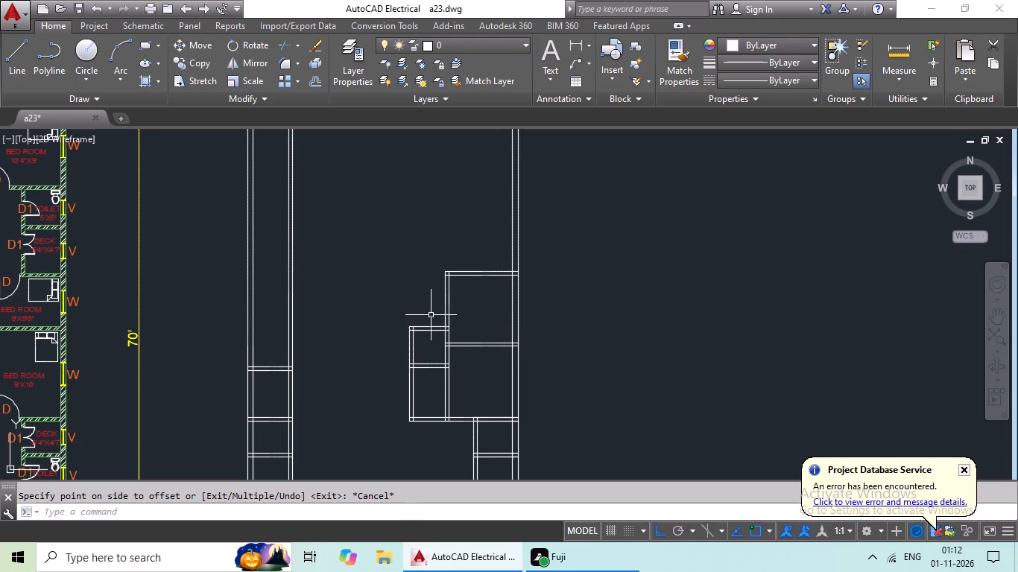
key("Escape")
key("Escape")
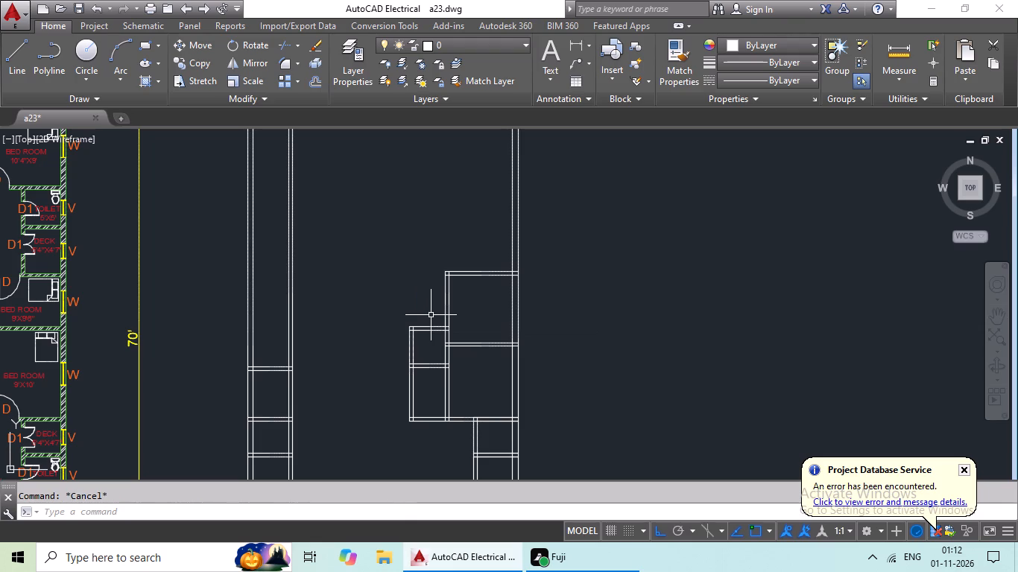
Extend both lines of the new bedroom's upper wall left to the long vertical wall on the plan's left side.
type("ex")
key("space")
key("space")
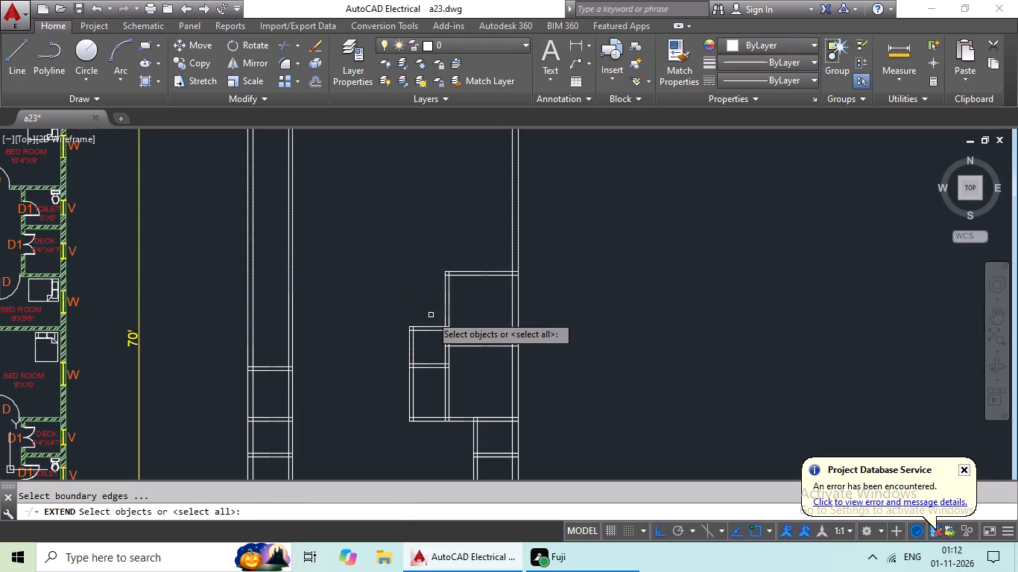
left_click(455, 273)
left_click(460, 275)
key("Escape")
key("Escape")
key("Escape")
key("Escape")
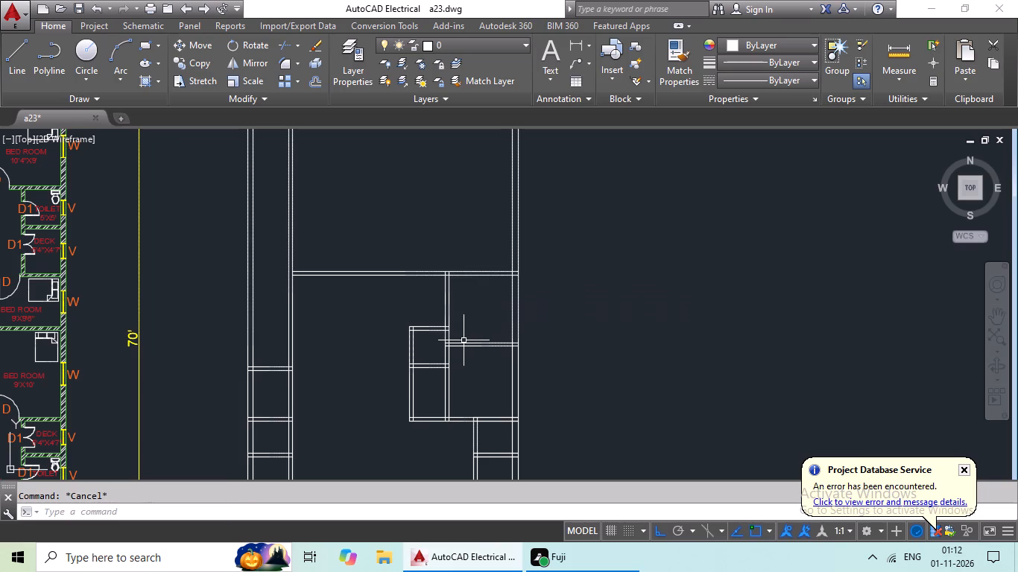
Extend both vertical lines of the OTS's left wall up to the long horizontal bedroom wall.
key("e")
key("x")
key("space")
key("space")
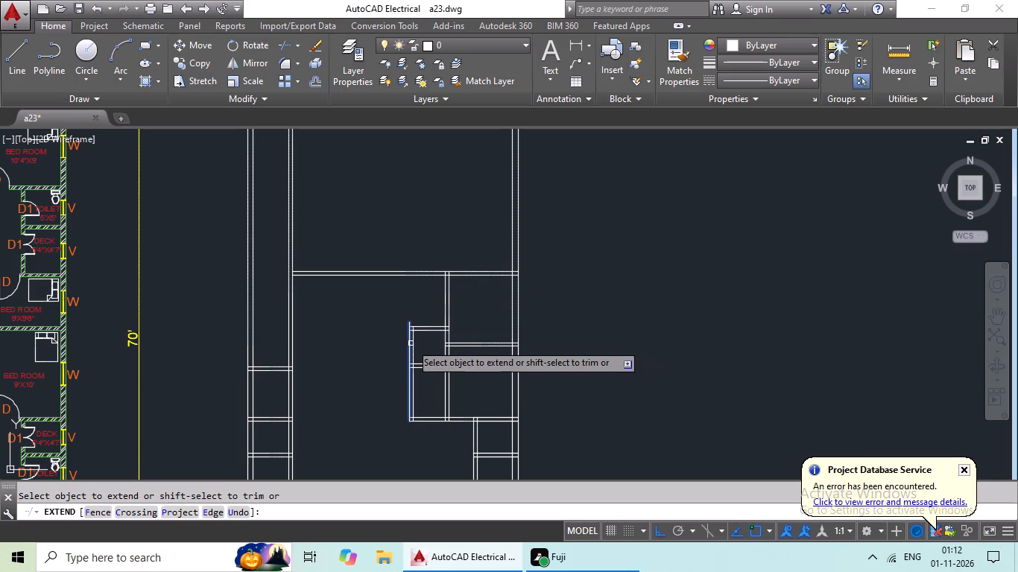
left_click(411, 338)
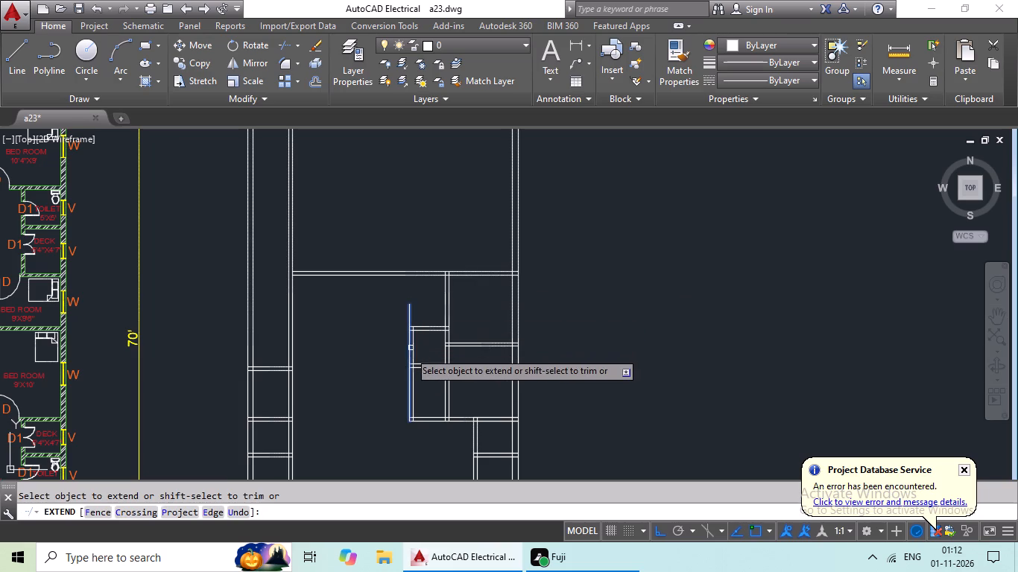
left_click(409, 351)
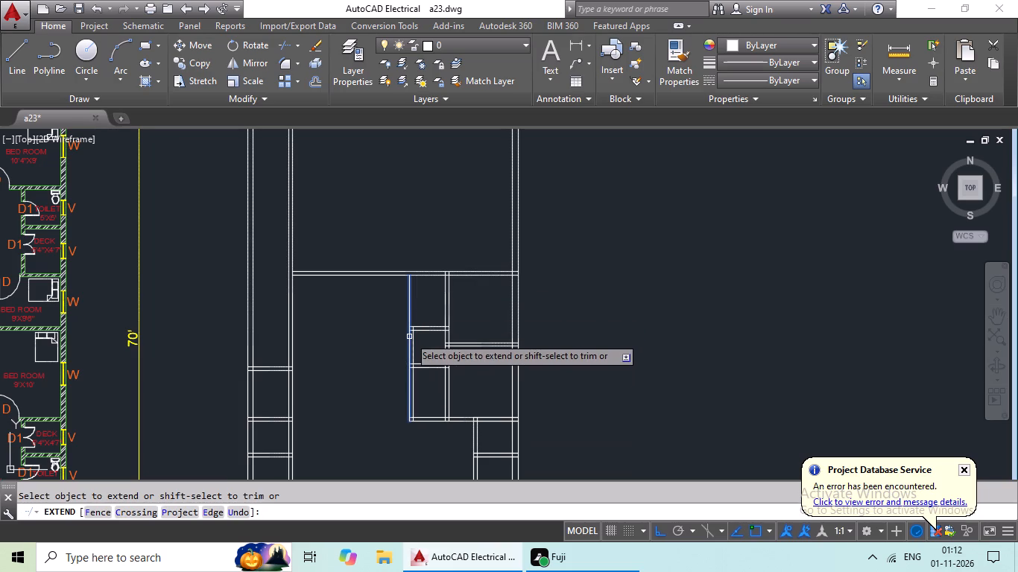
left_click(409, 337)
left_click(409, 323)
left_click(414, 351)
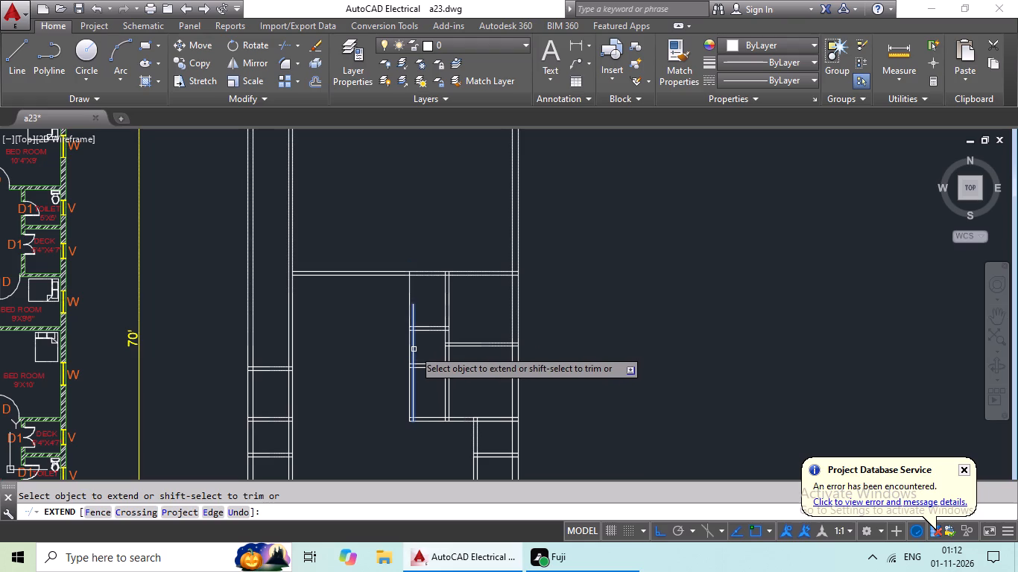
left_click(414, 349)
left_click(412, 355)
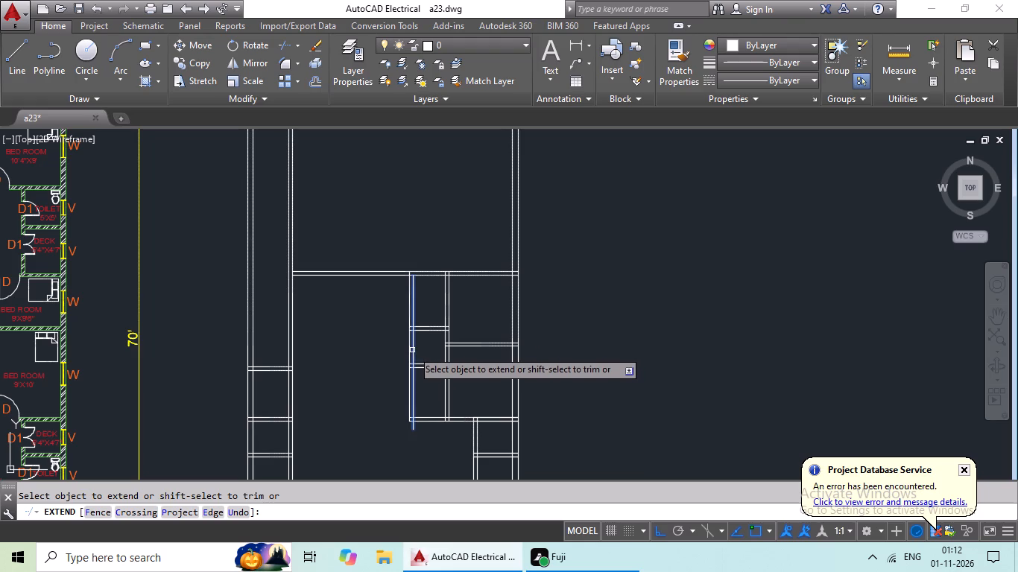
left_click(412, 350)
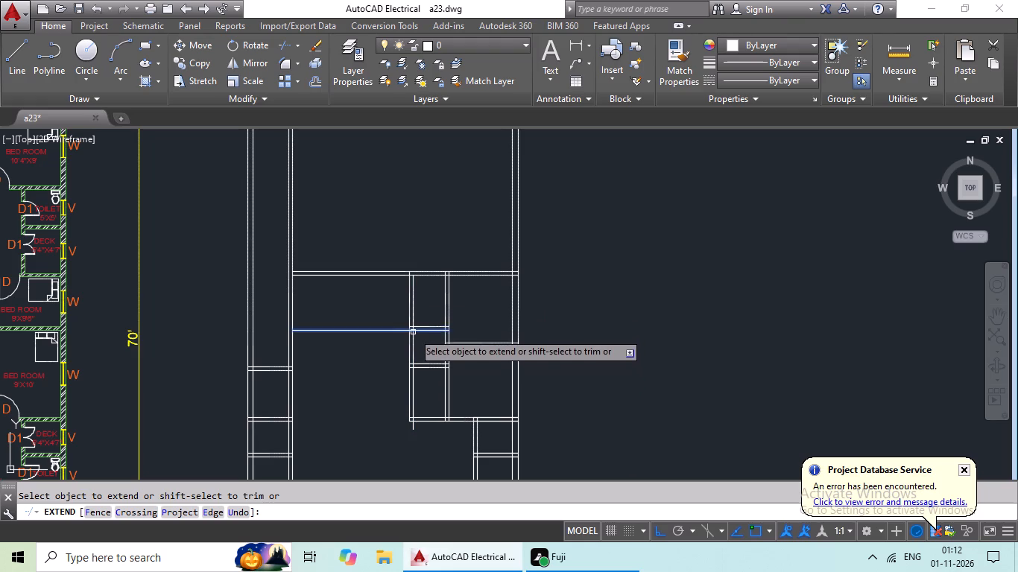
left_click(414, 304)
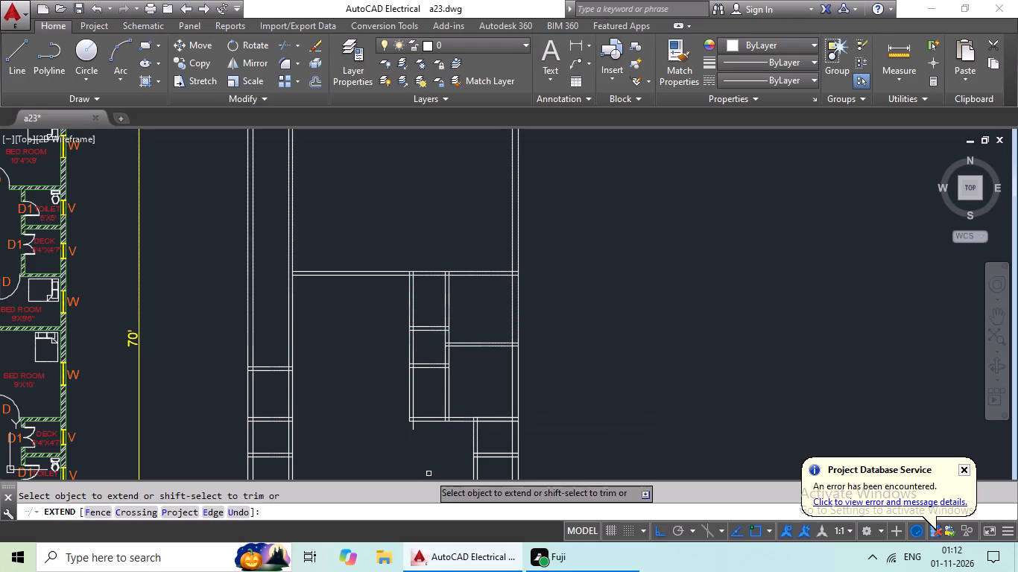
scroll(429, 474, "up", 2)
key("Escape")
Trim the vertical line stub projecting below the toilet's lower wall at its left corner.
key("t")
key("r")
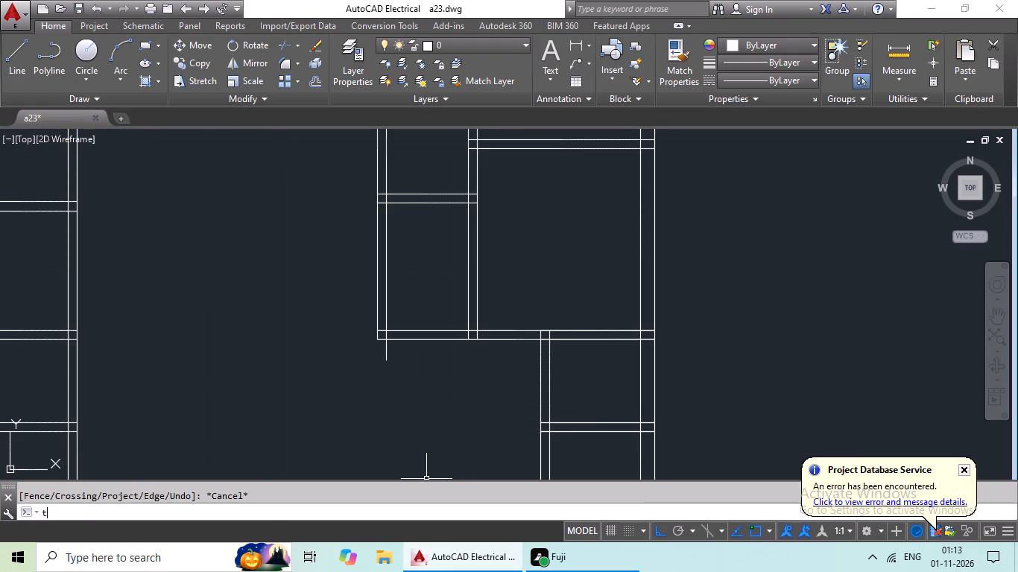
key("space")
key("space")
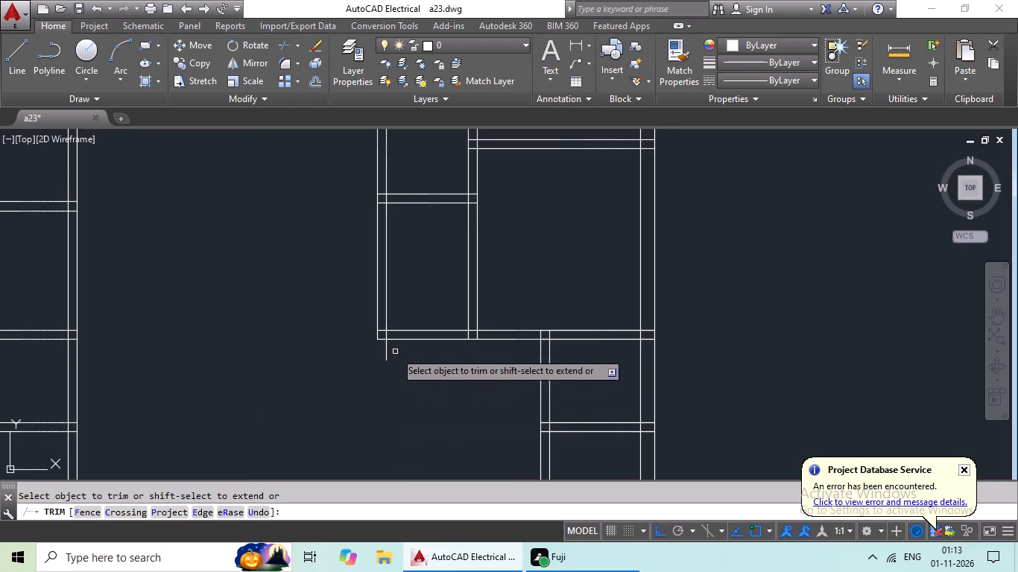
left_click(403, 352)
left_click_drag(384, 352, 341, 356)
scroll(358, 366, "down", 4)
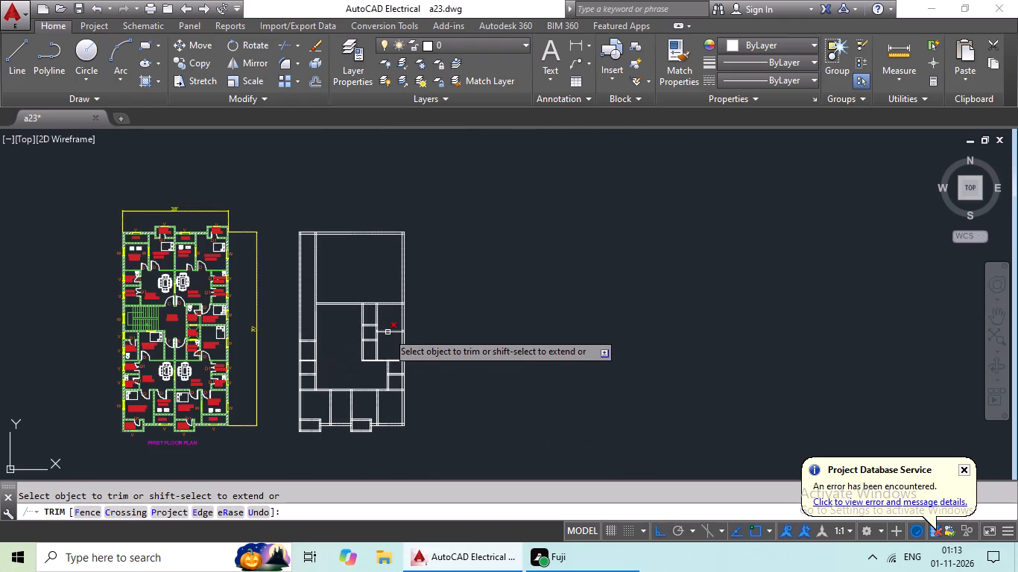
scroll(353, 296, "up", 2)
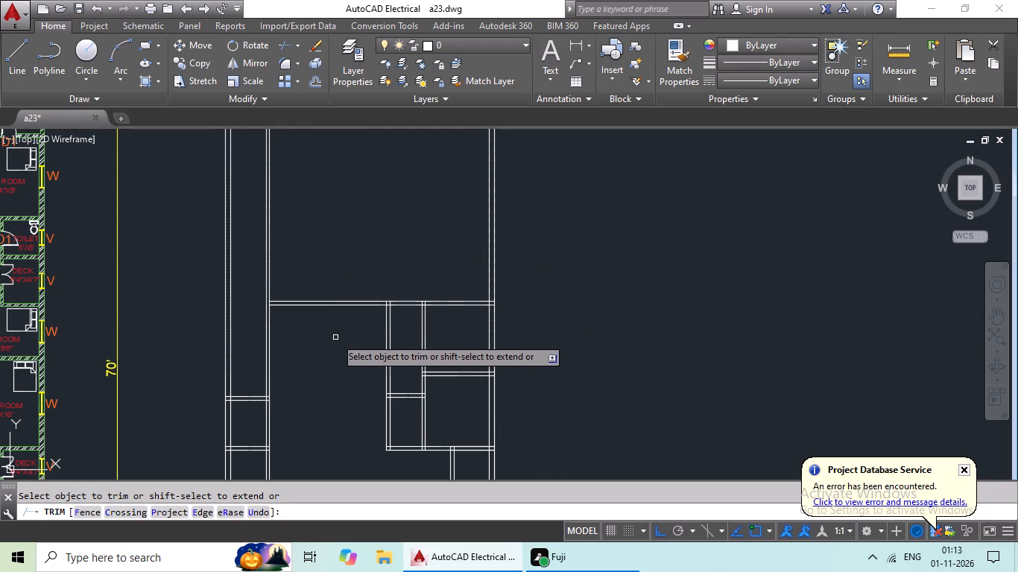
Examine the redrawn walls from the bottom rooms up to the plan's top edge, comparing them with the original plan.
middle_click_drag(338, 305, 370, 293)
scroll(373, 298, "up", 2)
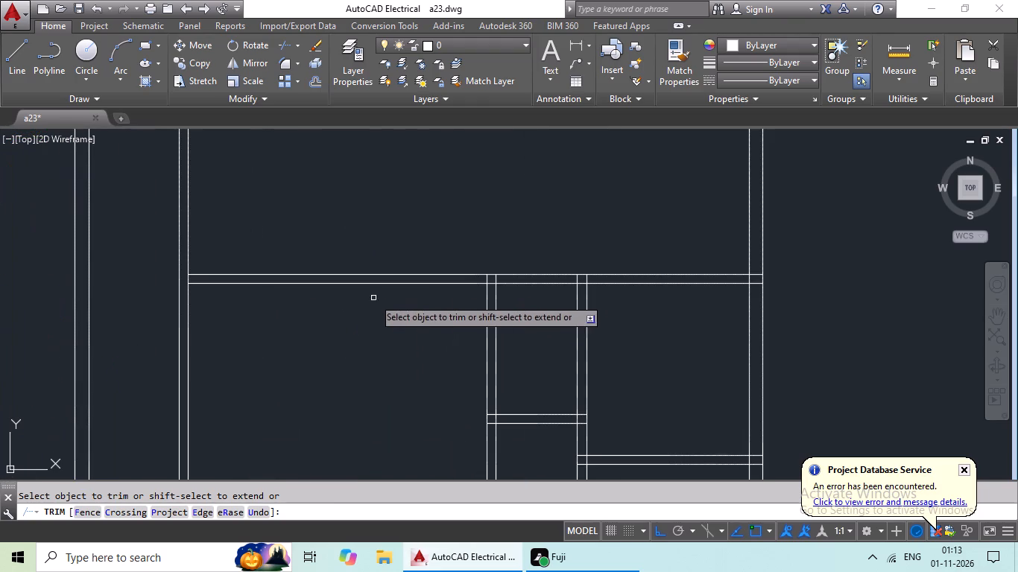
middle_click_drag(388, 314, 489, 218)
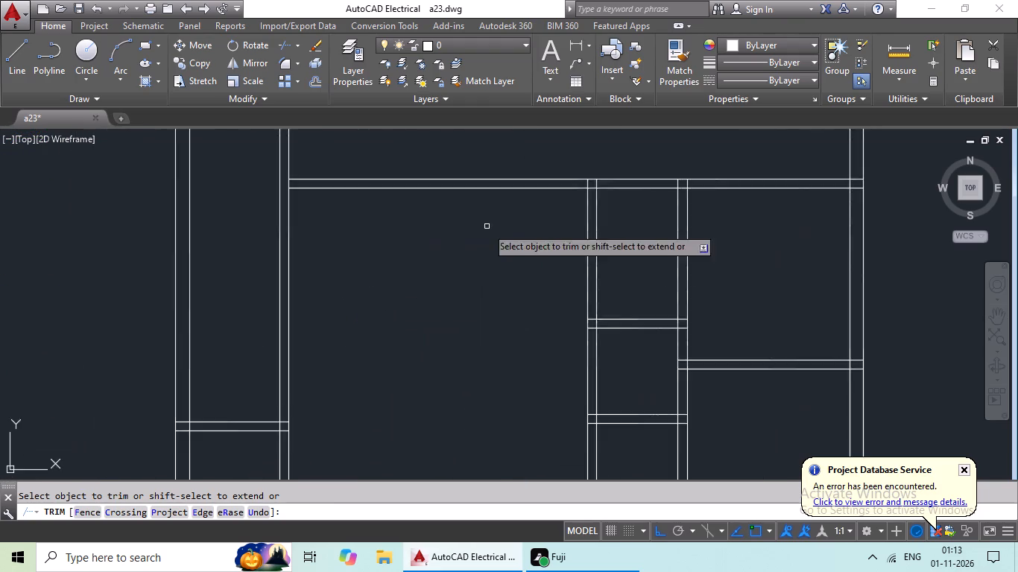
scroll(487, 229, "down", 2)
middle_click_drag(463, 298, 499, 222)
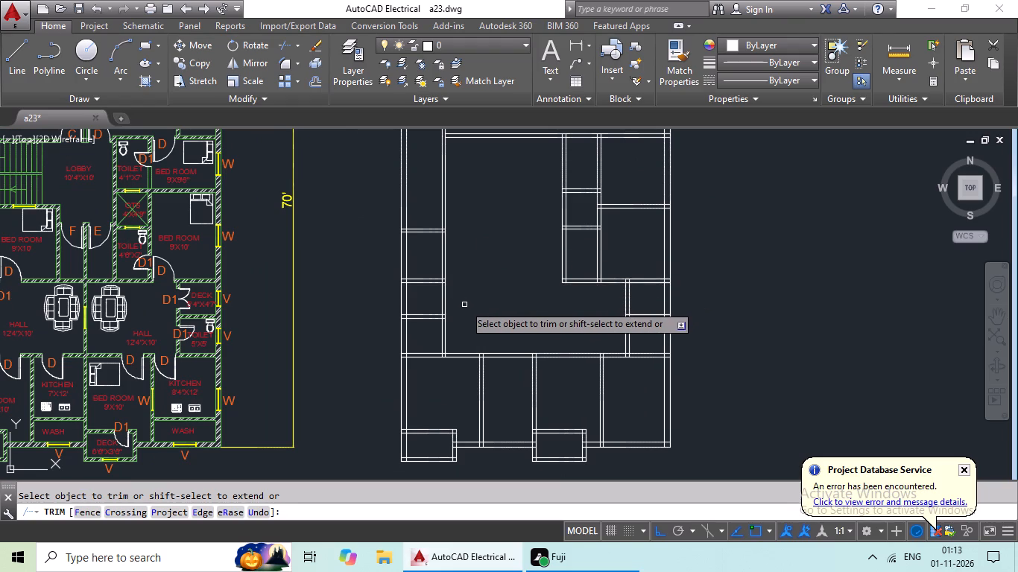
middle_click_drag(475, 256, 467, 327)
middle_click_drag(474, 273, 468, 292)
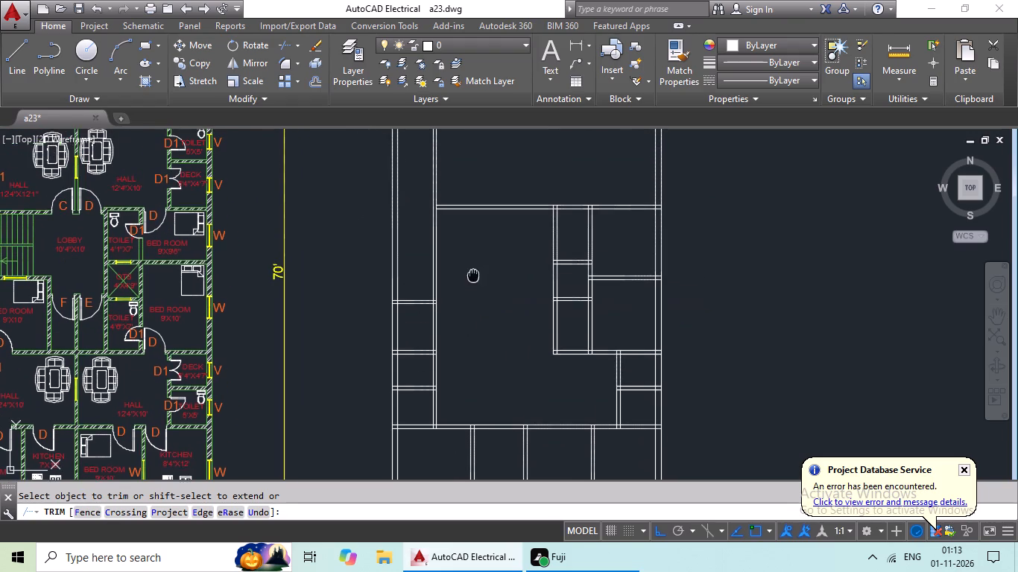
middle_click_drag(468, 292, 458, 316)
scroll(440, 288, "up", 1)
middle_click_drag(443, 287, 419, 352)
scroll(450, 315, "down", 1)
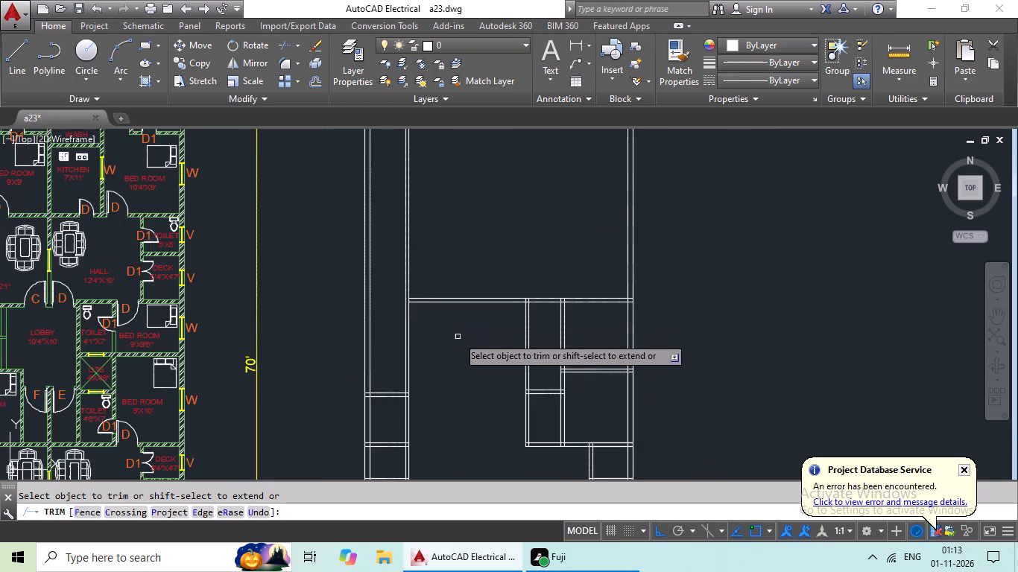
middle_click_drag(458, 337, 408, 349)
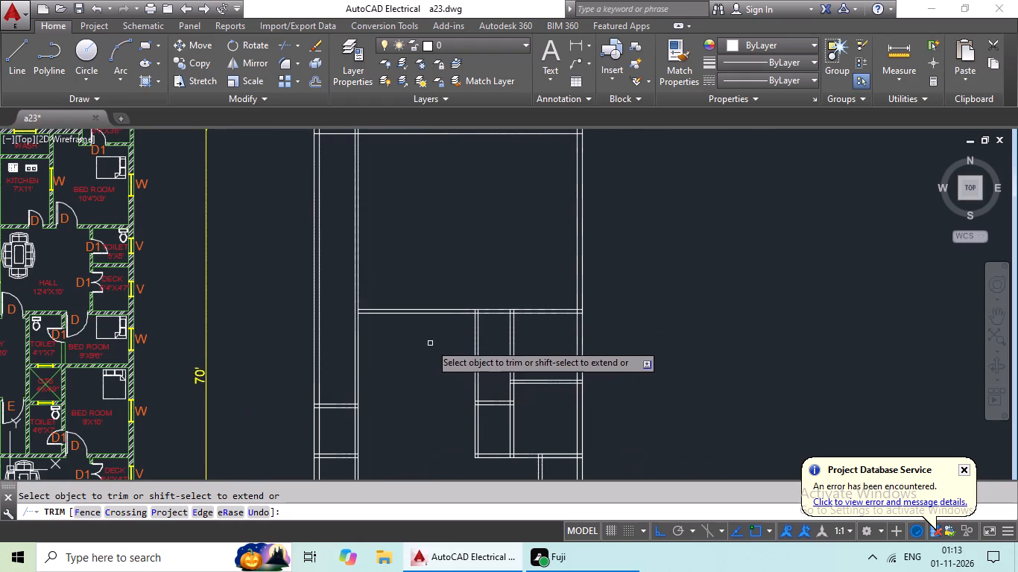
middle_click_drag(431, 337, 347, 381)
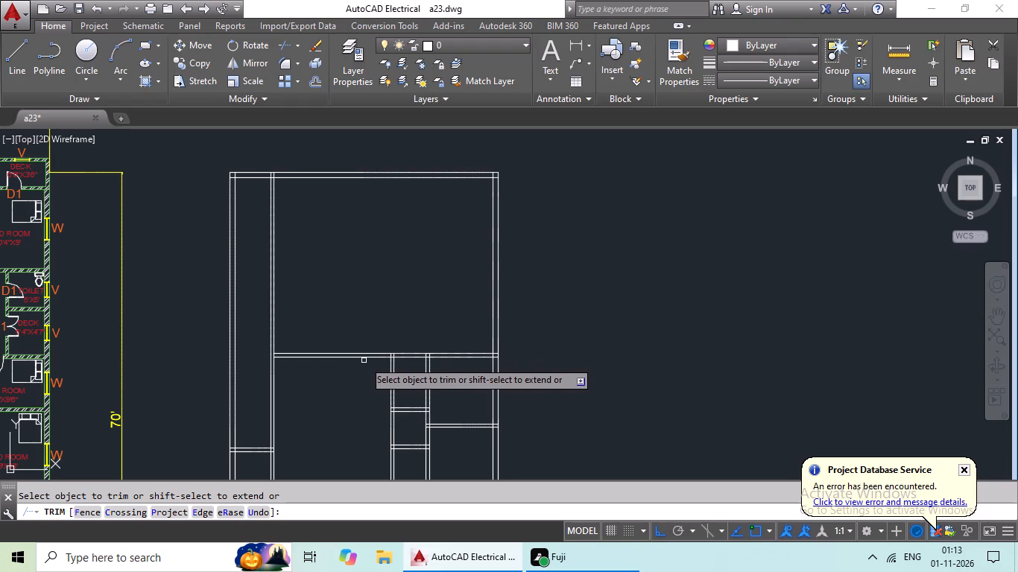
key("Escape")
key("Escape")
key("Escape")
key("Escape")
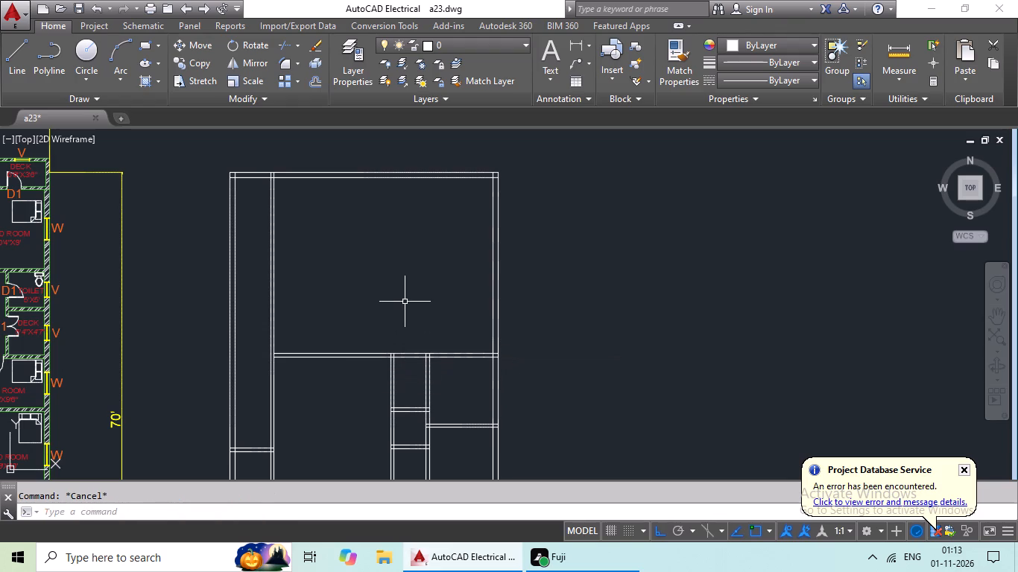
Offset the inner line of the plan's right outer wall 5'4" inward to start the upper deck and toilet wall.
key("o")
key("Return")
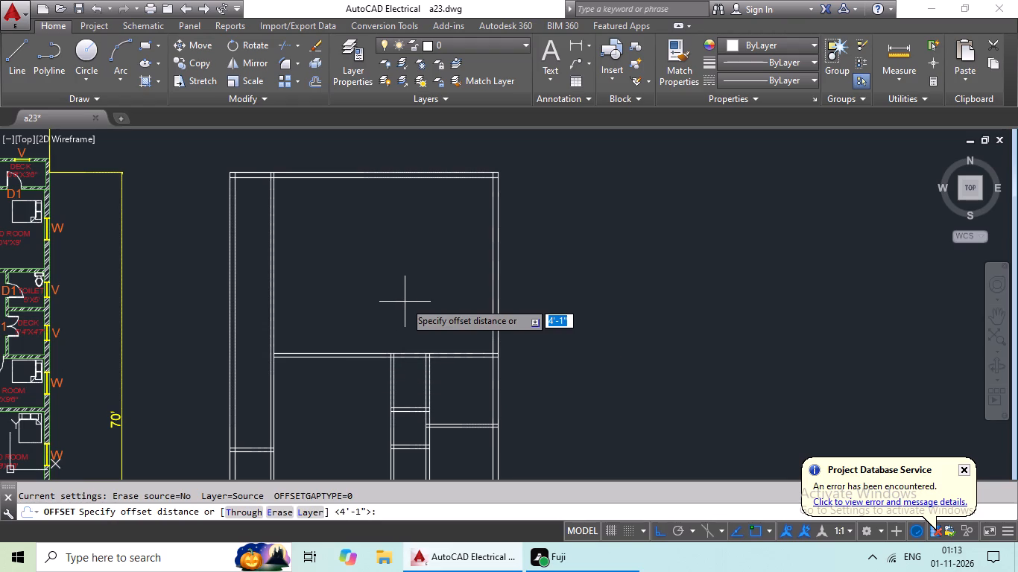
type("5'4\"")
key("Return")
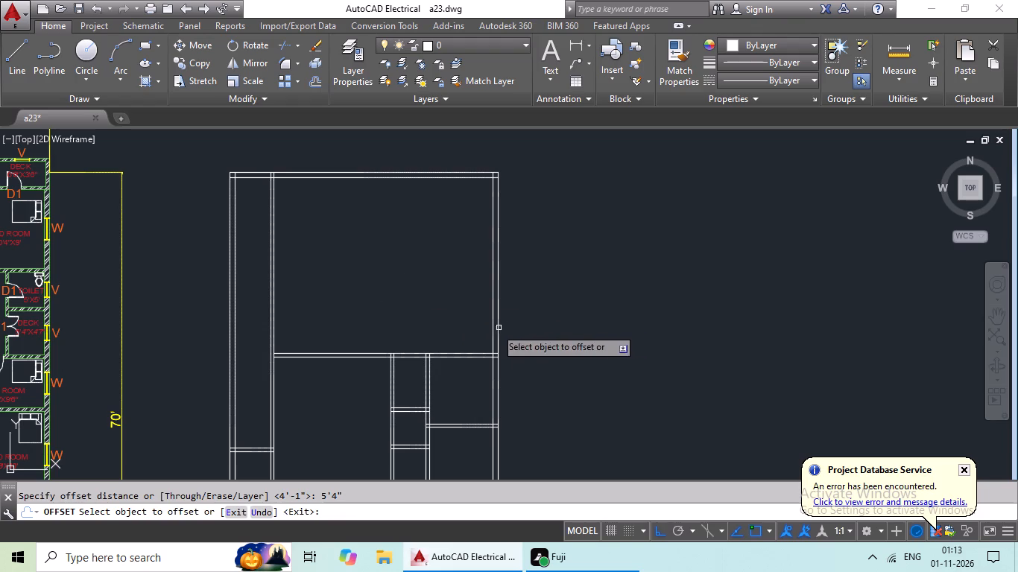
left_click(491, 330)
left_click(468, 330)
key("Escape")
key("Escape")
Offset the new vertical line 6" further left to give the wall its thickness.
key("o")
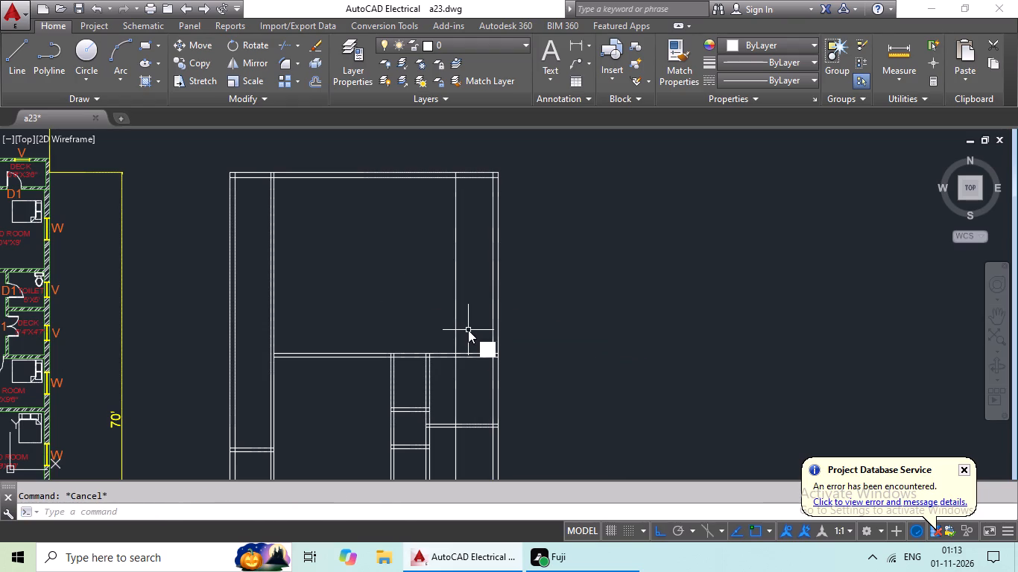
key("Return")
type("6\"")
key("Return")
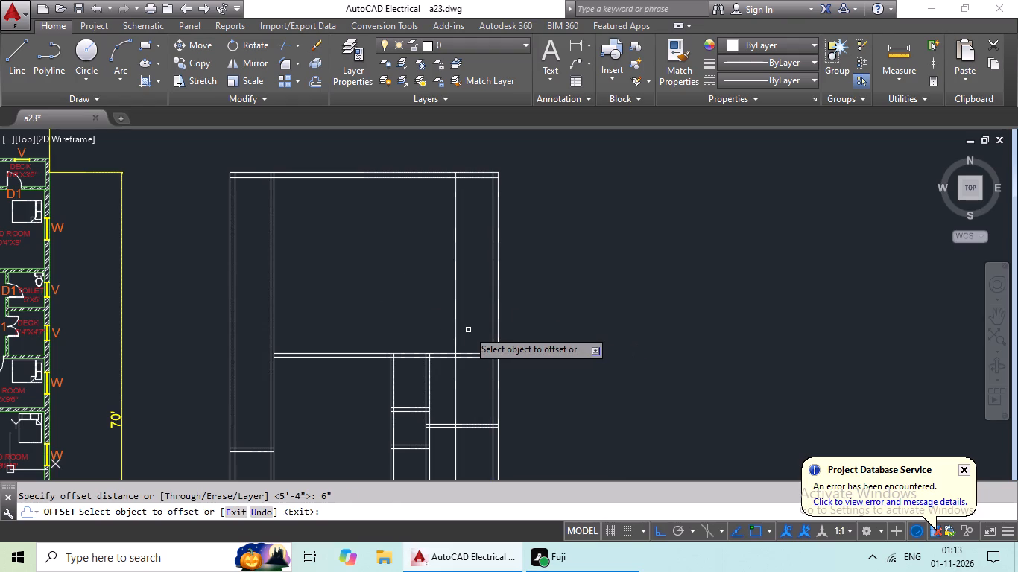
left_click_drag(456, 331, 431, 337)
left_click(422, 339)
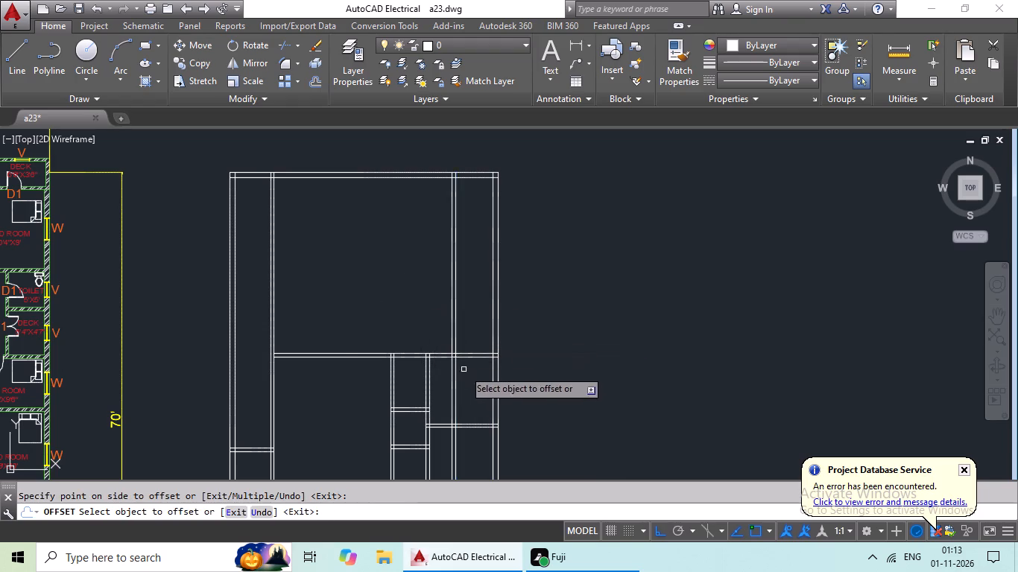
scroll(464, 370, "up", 2)
middle_click_drag(464, 370, 483, 314)
key("Escape")
key("Escape")
Trim both lines of the new vertical wall below the lower line of the bedroom's upper wall.
key("t")
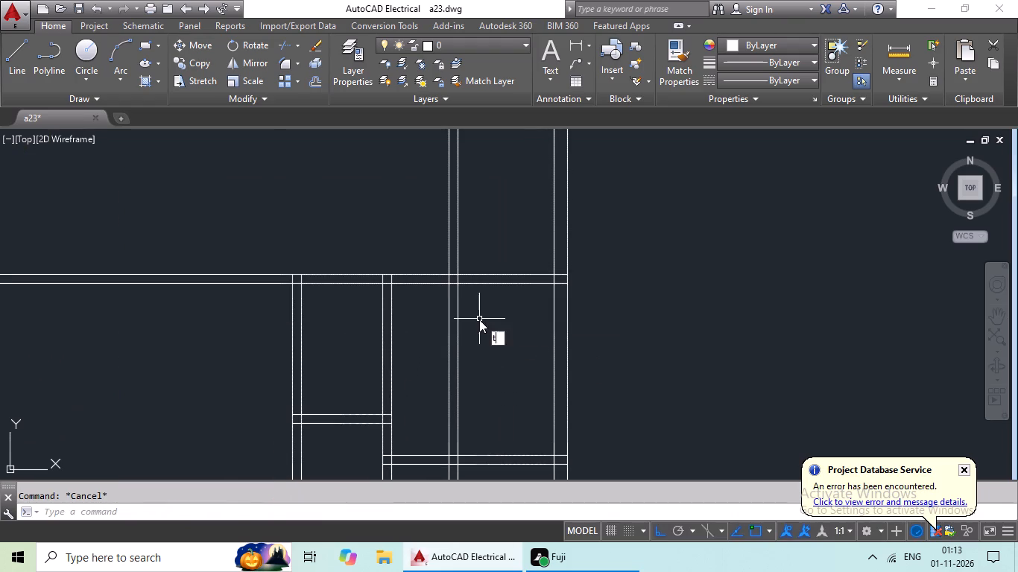
key("r")
key("space")
key("space")
scroll(446, 308, "up", 2)
left_click_drag(522, 283, 382, 383)
left_click(386, 382)
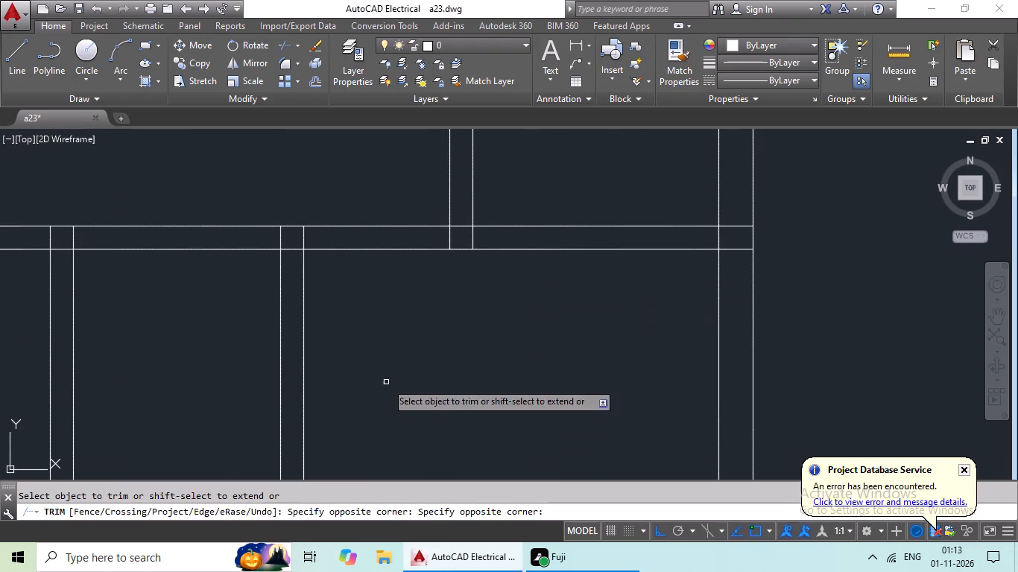
scroll(425, 365, "down", 3)
middle_click_drag(425, 364, 458, 204)
scroll(467, 222, "down", 1)
middle_click_drag(467, 228, 408, 404)
scroll(440, 317, "up", 1)
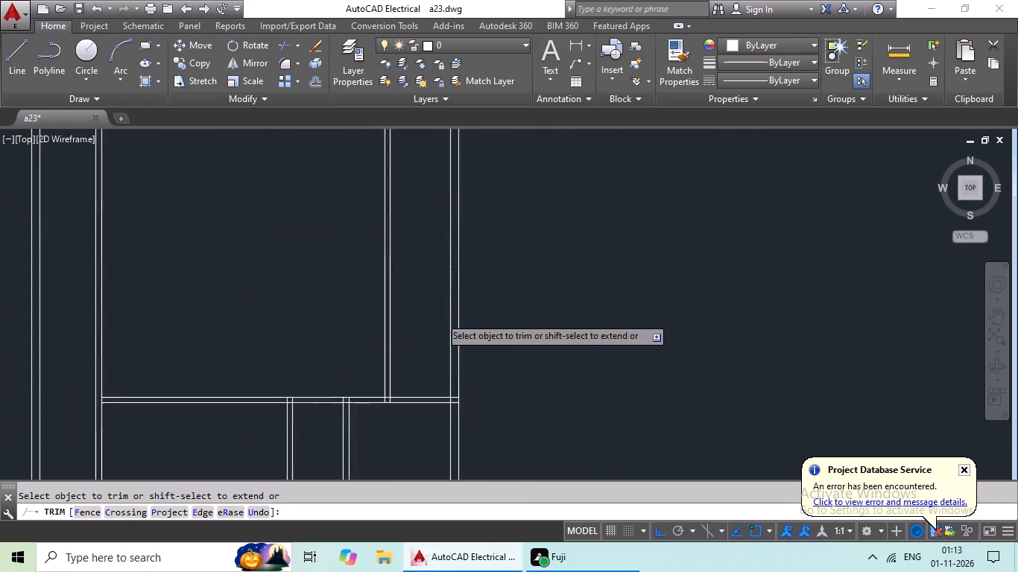
scroll(440, 317, "up", 1)
key("Escape")
key("Escape")
Offset the upper line of the bedroom's upper wall 4'7" upward for the deck's other wall.
key("o")
key("Return")
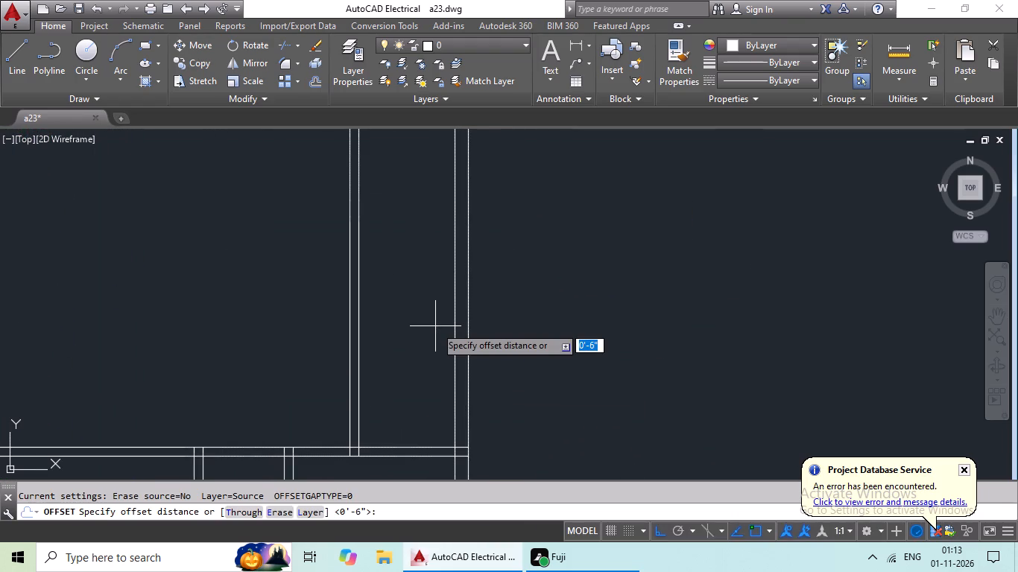
type("4'7\"")
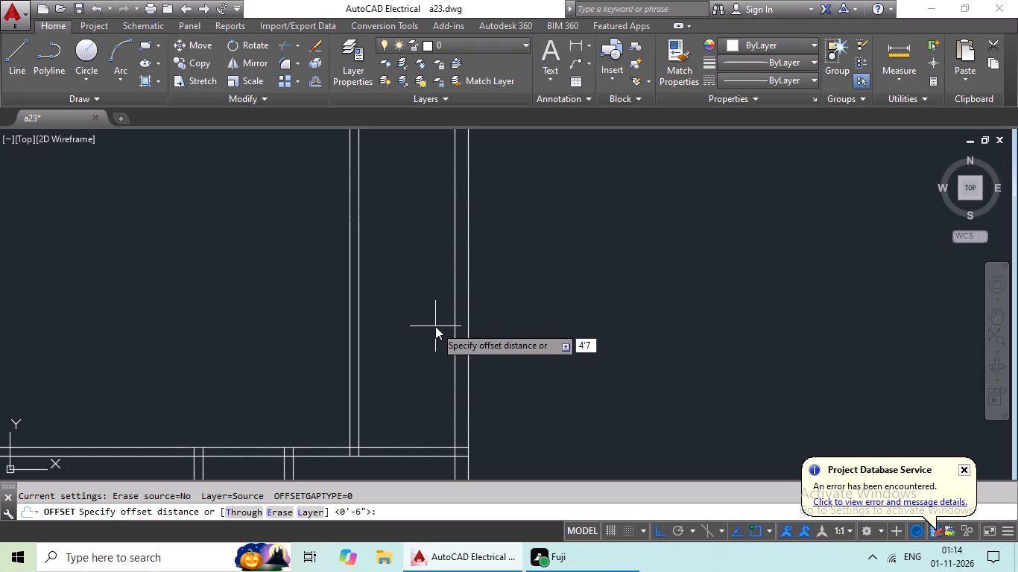
key("Return")
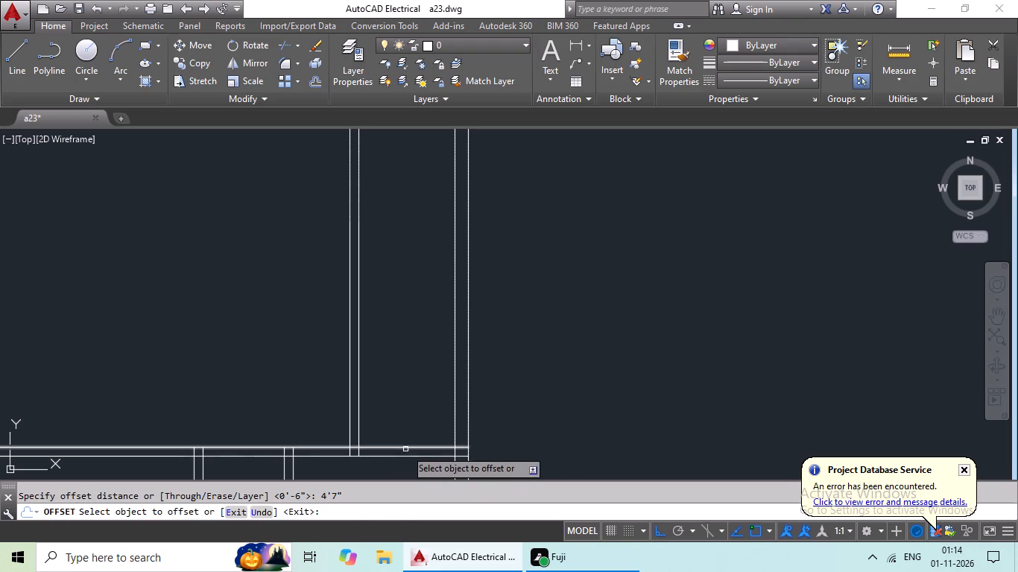
left_click_drag(405, 449, 413, 431)
left_click(429, 362)
key("Escape")
key("Escape")
Offset the new horizontal line 6" upward to give the deck wall its thickness.
key("o")
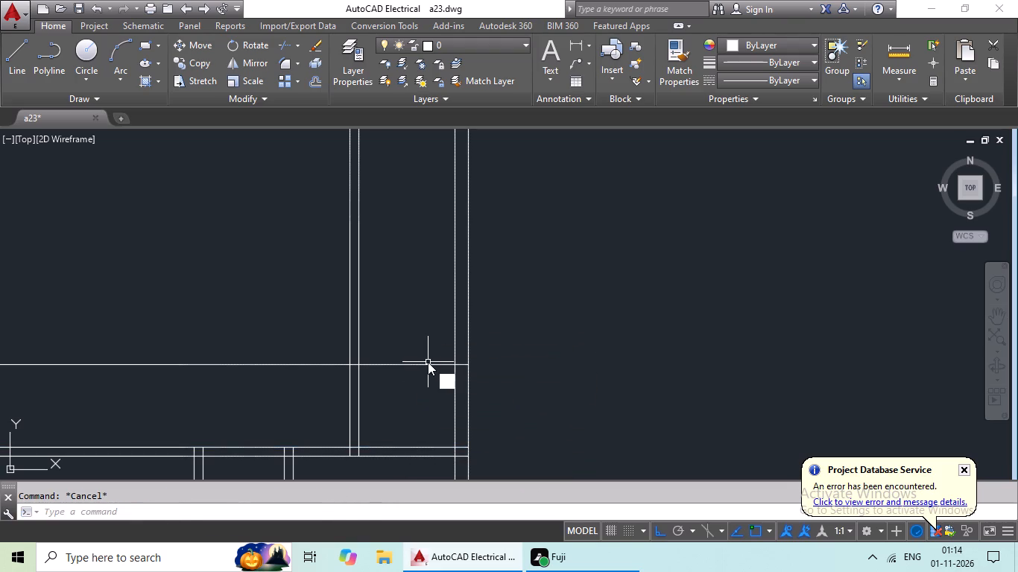
key("Return")
type("6\"")
key("Return")
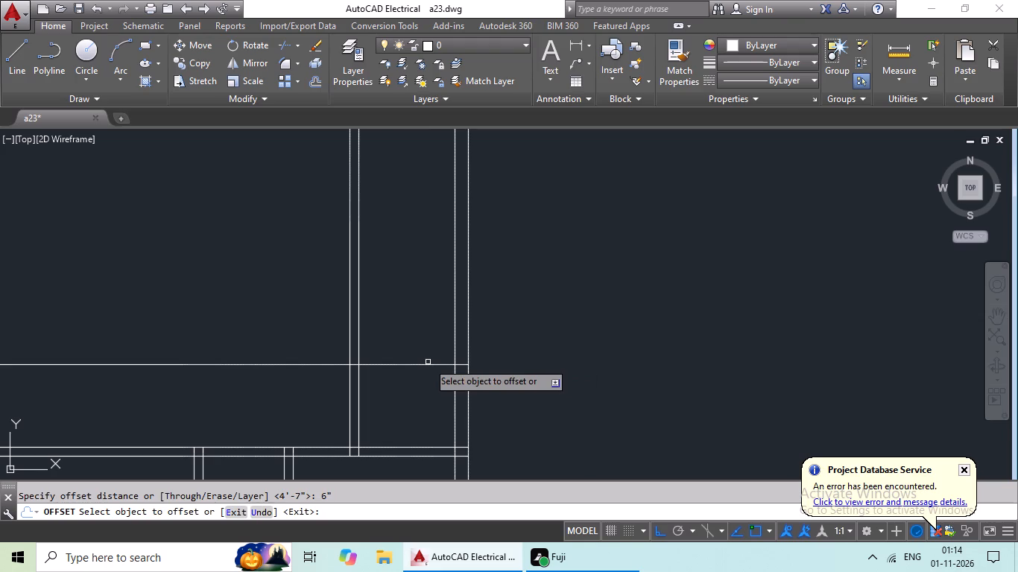
left_click(430, 367)
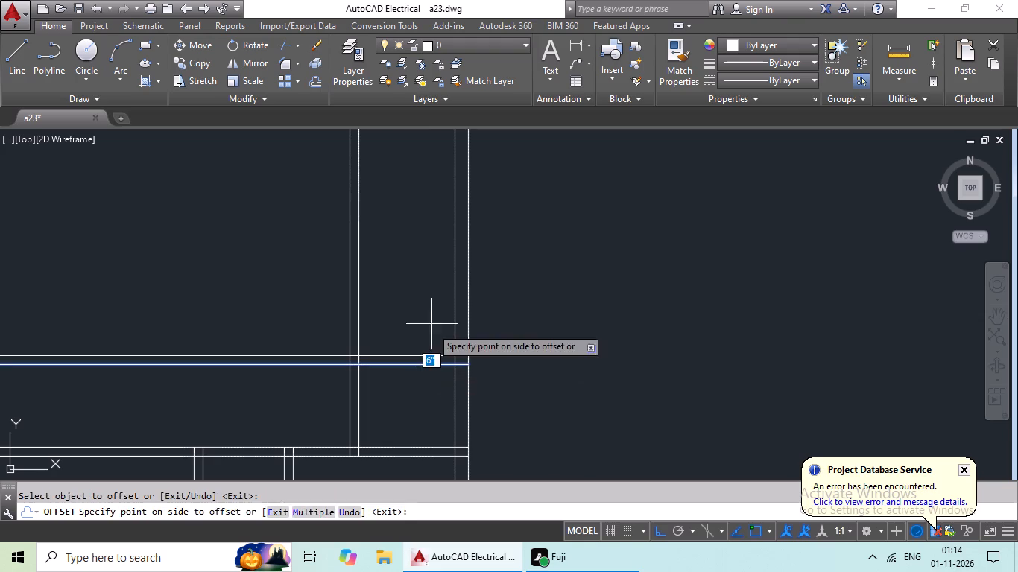
left_click(431, 299)
key("Escape")
key("Escape")
Trim both lines of the new horizontal deck wall to the left of the new vertical wall.
type("tr")
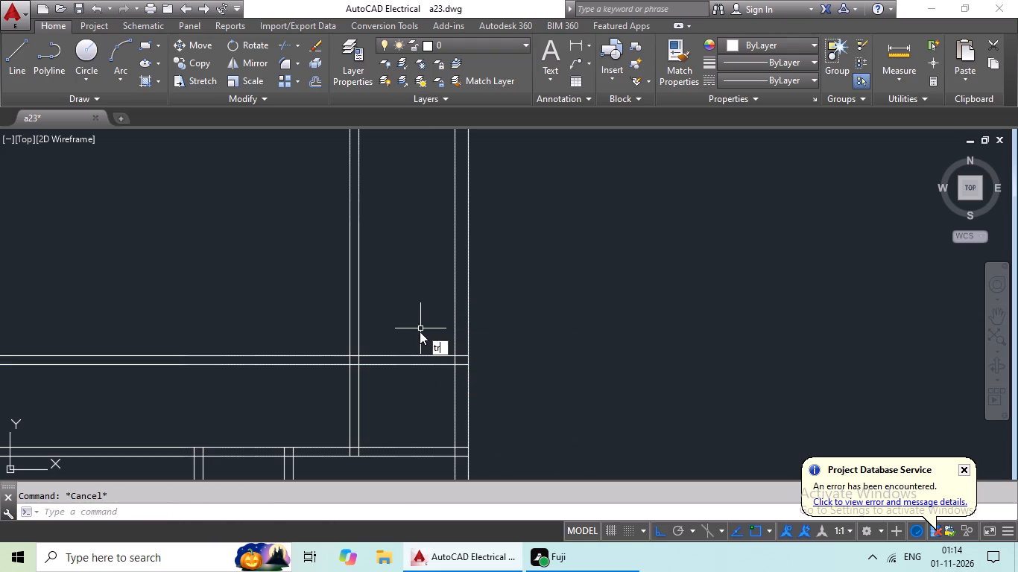
key("space")
key("space")
left_click_drag(302, 314, 240, 413)
left_click(241, 407)
middle_click_drag(275, 343, 446, 344)
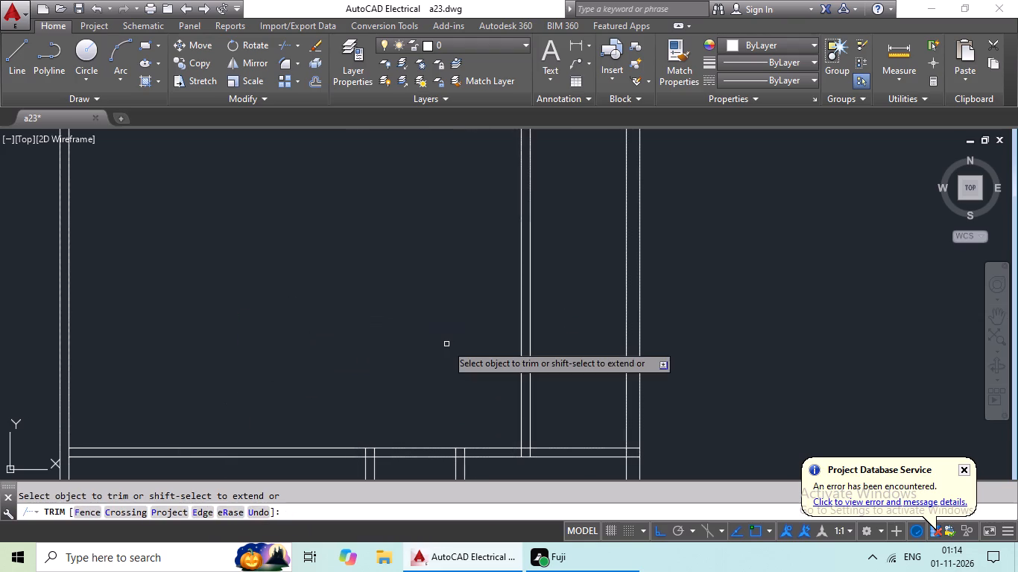
key("Escape")
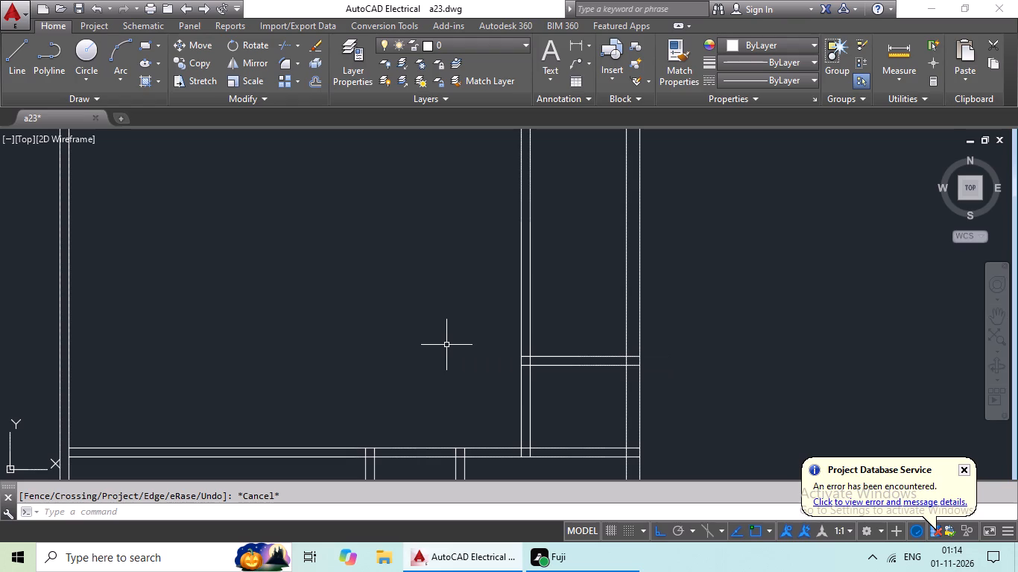
scroll(416, 374, "down", 3)
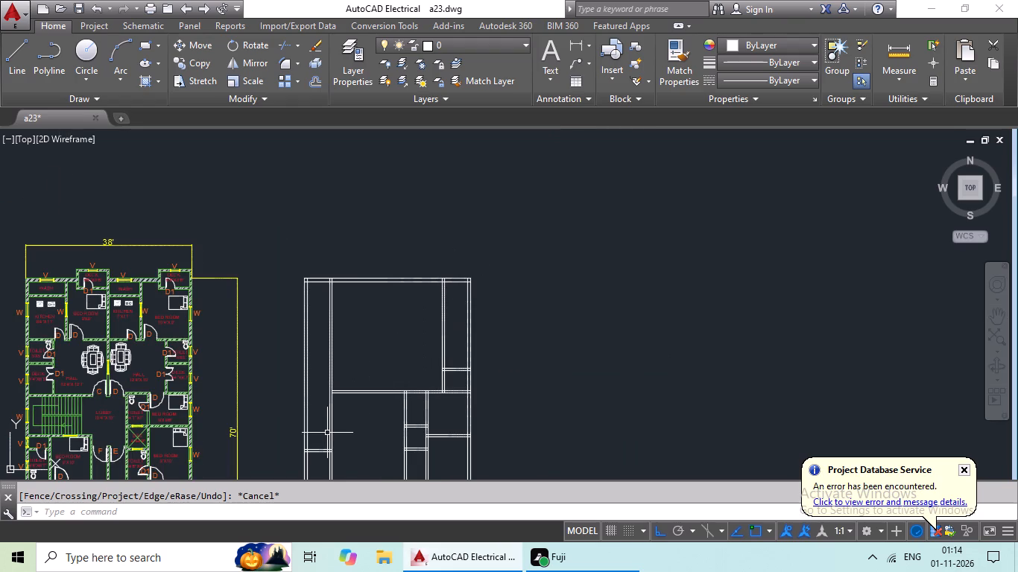
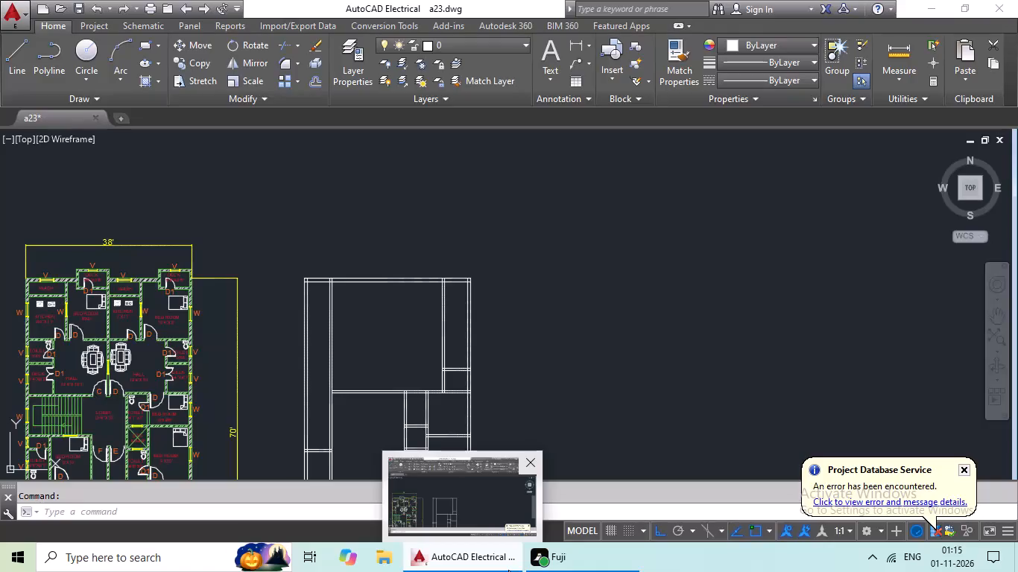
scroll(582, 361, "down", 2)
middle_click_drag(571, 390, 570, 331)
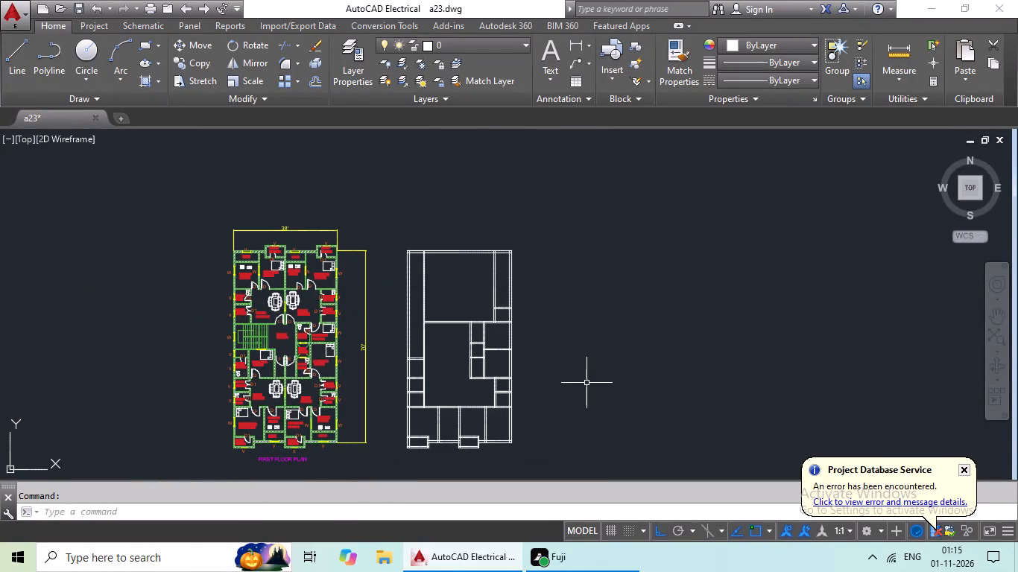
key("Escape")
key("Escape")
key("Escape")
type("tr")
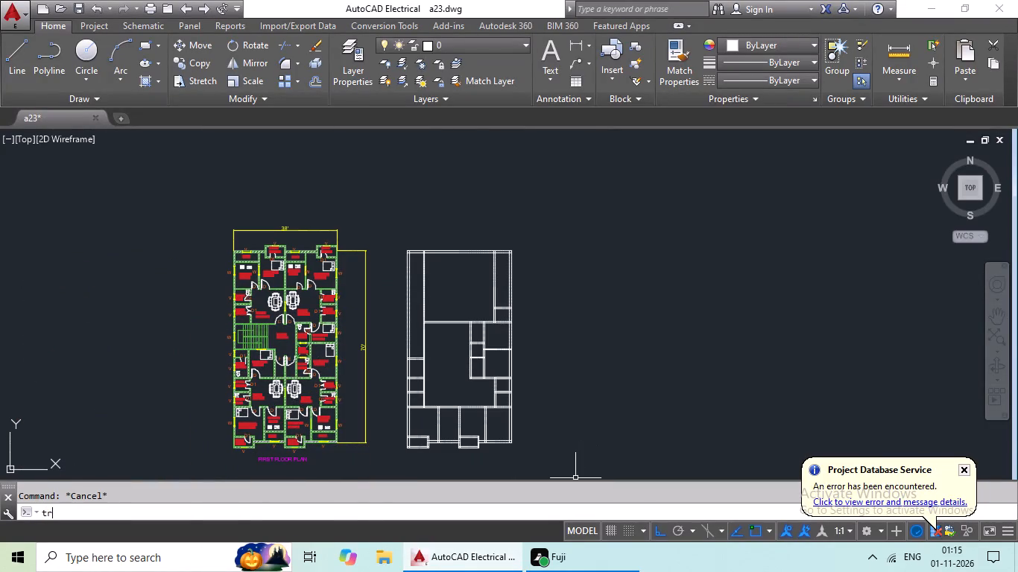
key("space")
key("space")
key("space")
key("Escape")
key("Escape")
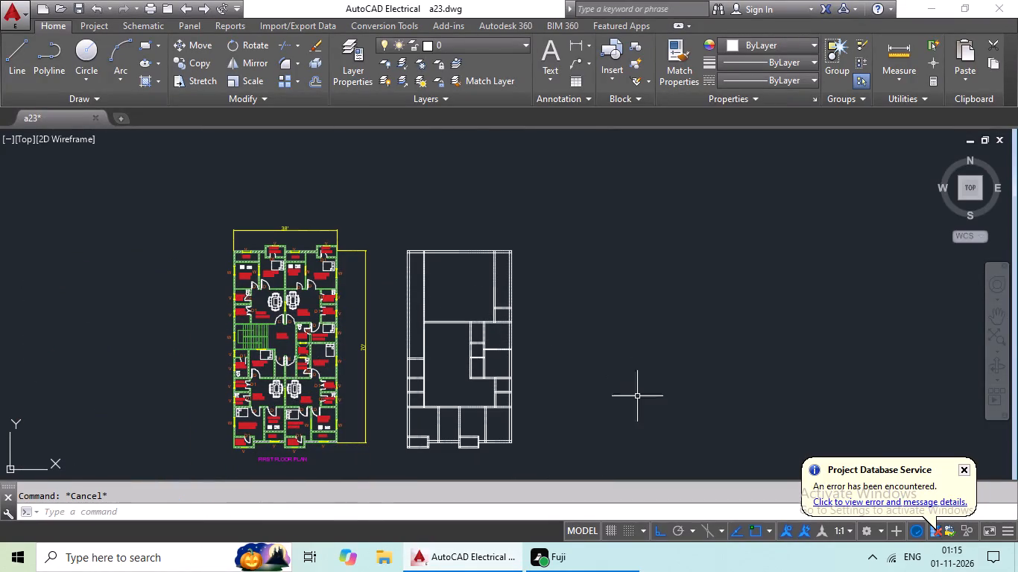
Trim both lines of the horizontal wall above the upper-right bedroom where they run past the small room's outer vertical wall toward the plan's left side.
key("t")
key("r")
key("space")
key("space")
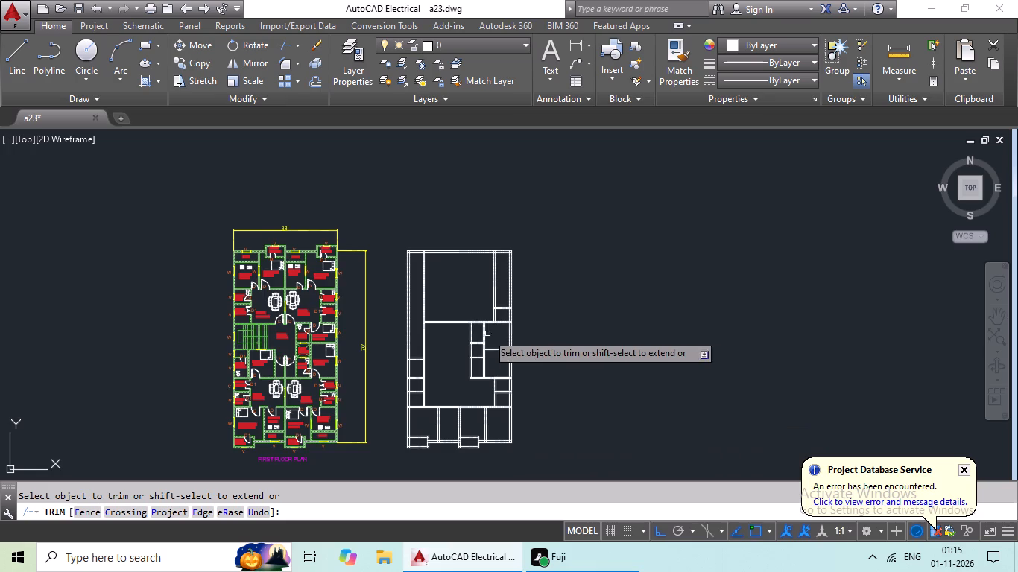
scroll(456, 311, "up", 2)
left_click_drag(451, 303, 415, 398)
left_click(415, 398)
scroll(449, 346, "down", 1)
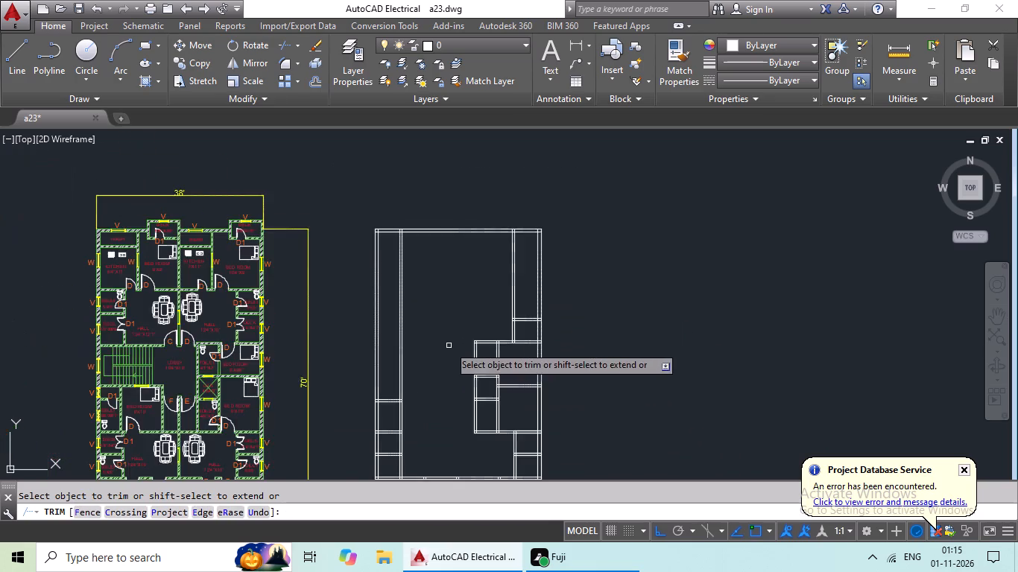
middle_click_drag(449, 346, 368, 403)
key("Escape")
key("Escape")
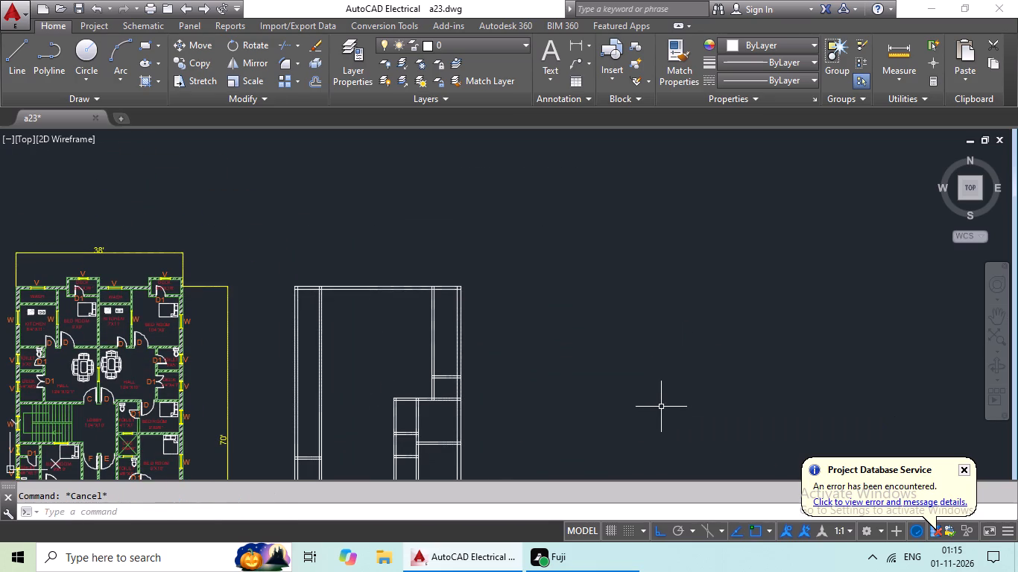
Offset the upper line of the deck's upper wall on the plan's right side 5' upward for the toilet's other wall.
key("o")
key("Return")
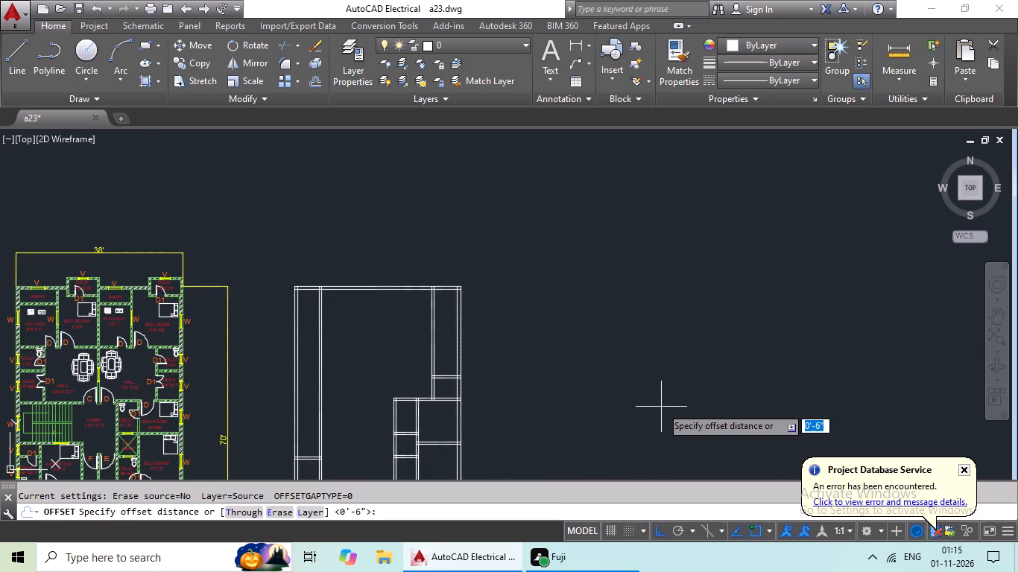
type("5'")
key("Return")
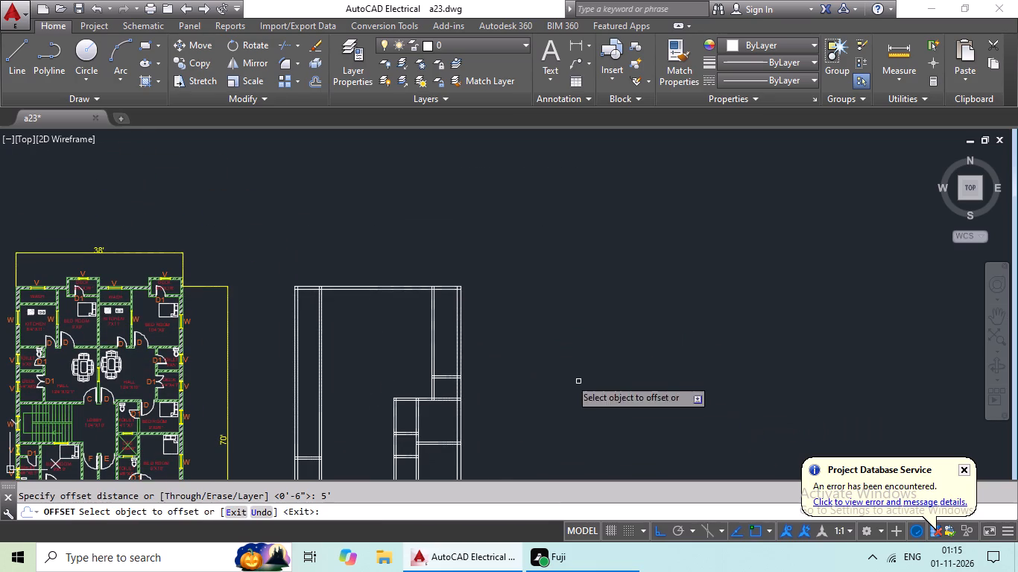
scroll(446, 374, "up", 4)
left_click_drag(458, 372, 465, 355)
left_click(481, 305)
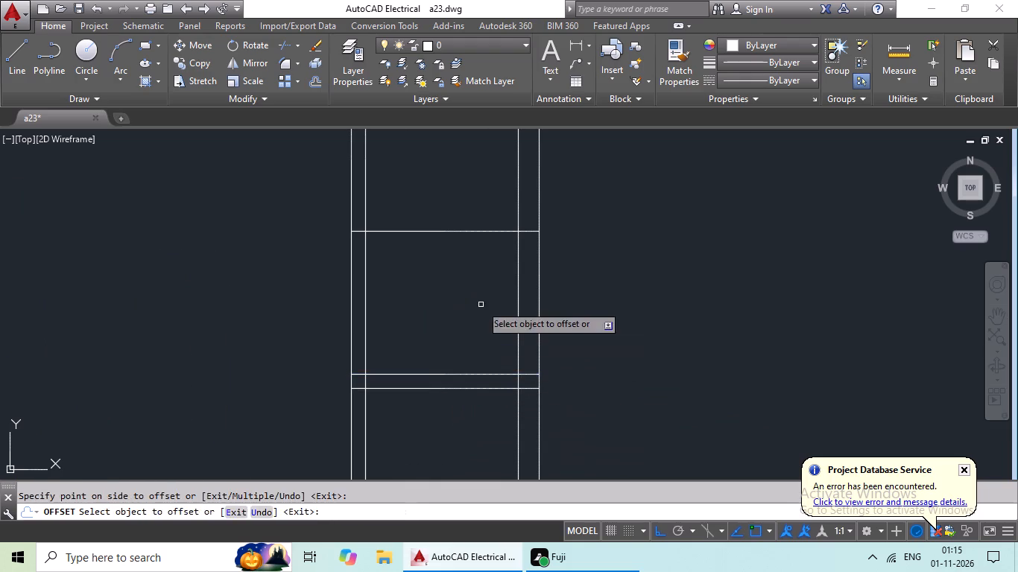
Offset the new horizontal toilet line 6" upward to give the wall its thickness.
key("Escape")
key("Escape")
key("o")
key("Return")
type("6\"")
key("Return")
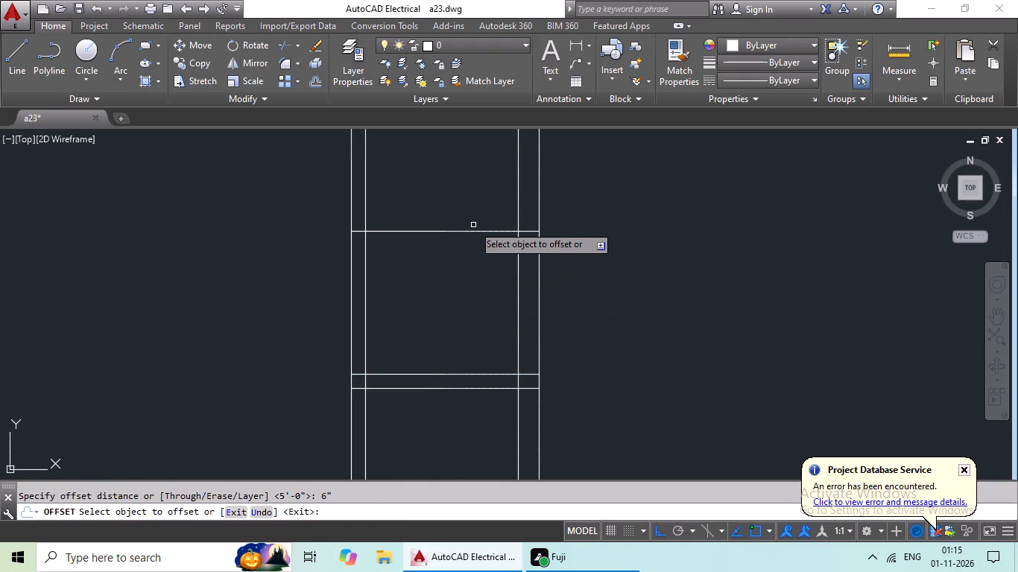
left_click_drag(473, 230, 476, 219)
left_click(481, 191)
scroll(487, 244, "down", 2)
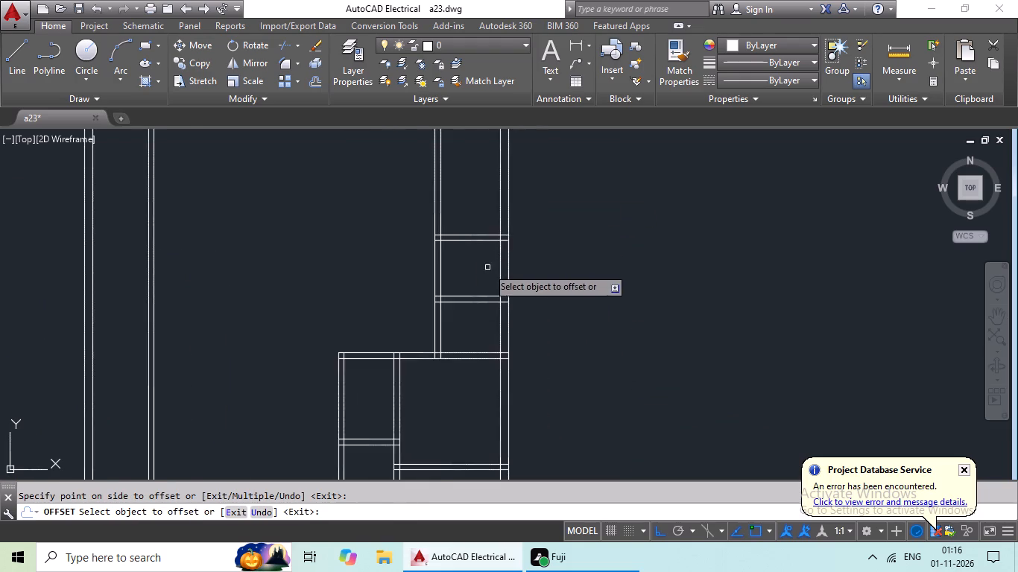
middle_click_drag(487, 267, 528, 269)
middle_click_drag(459, 289, 509, 278)
scroll(458, 285, "up", 1)
middle_click_drag(458, 285, 537, 258)
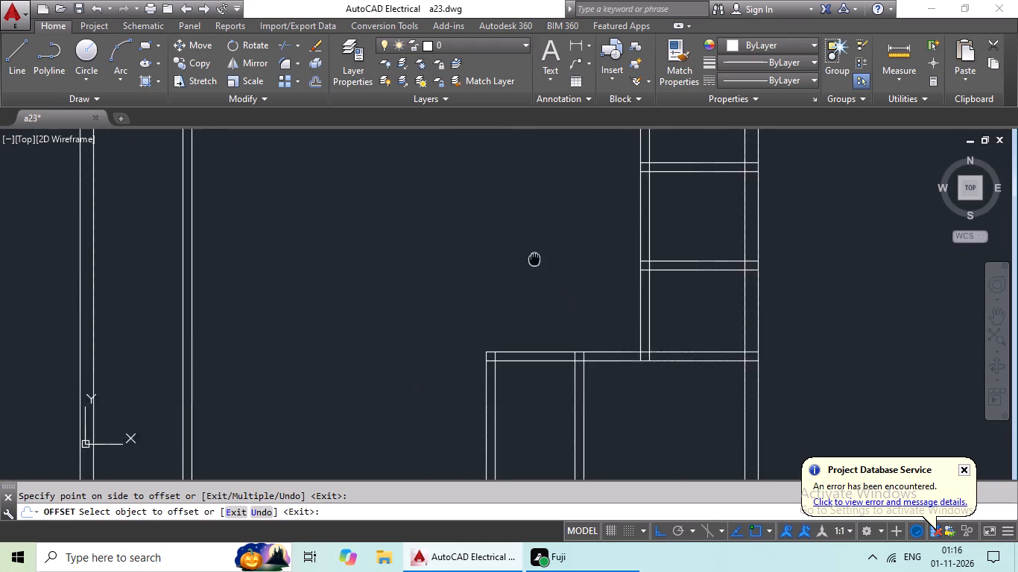
scroll(540, 255, "down", 1)
middle_click_drag(538, 265, 557, 214)
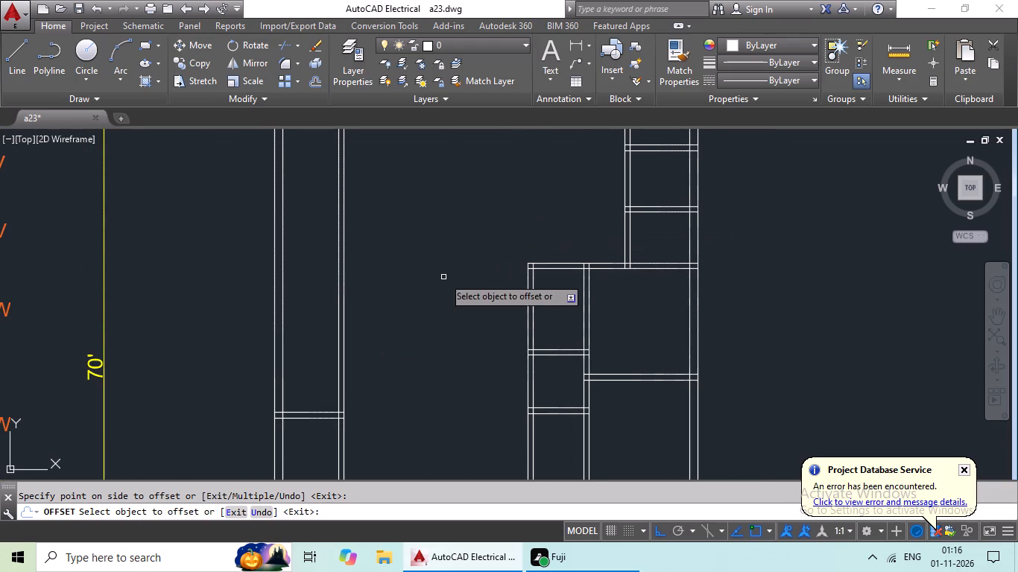
key("Escape")
key("Escape")
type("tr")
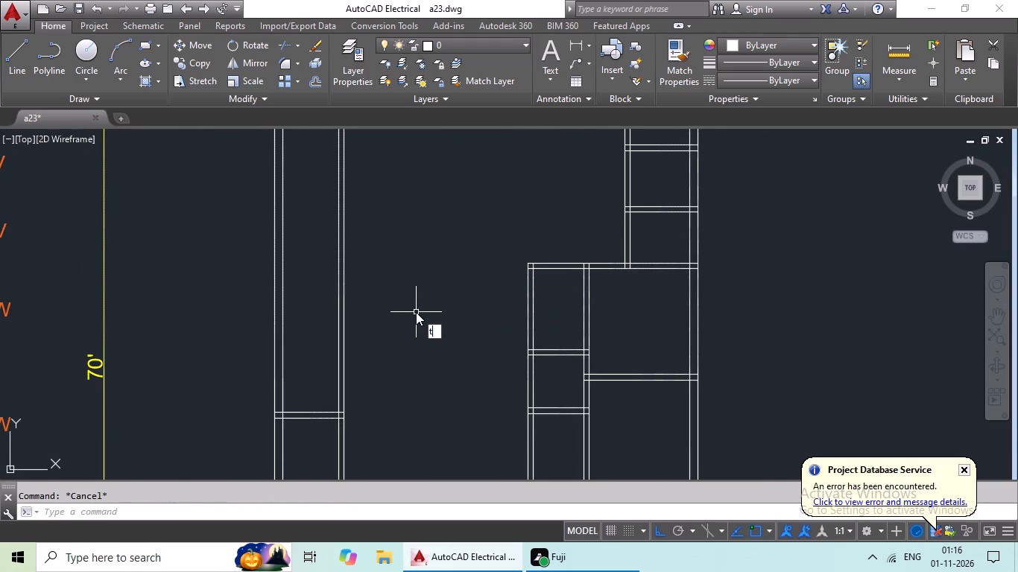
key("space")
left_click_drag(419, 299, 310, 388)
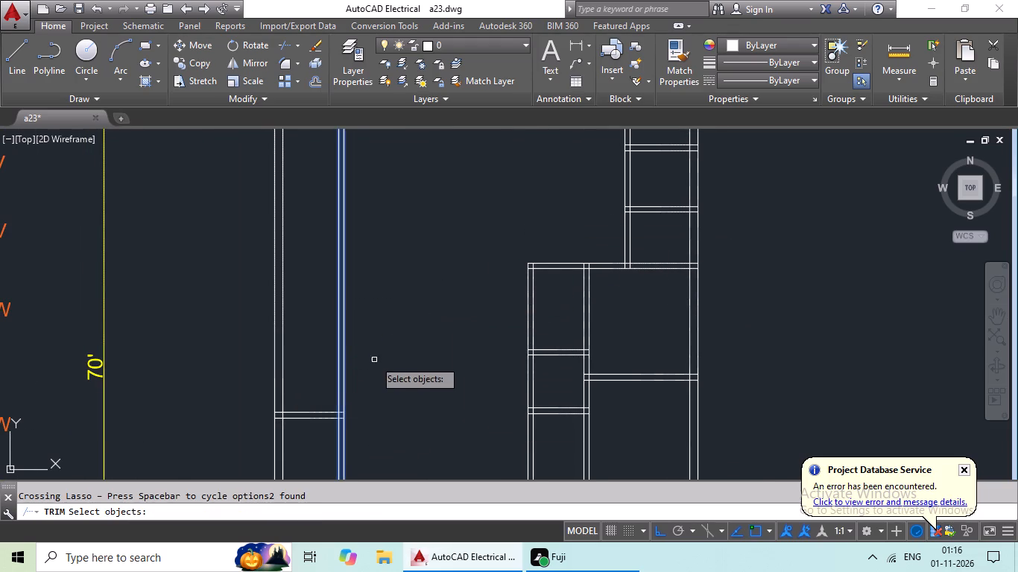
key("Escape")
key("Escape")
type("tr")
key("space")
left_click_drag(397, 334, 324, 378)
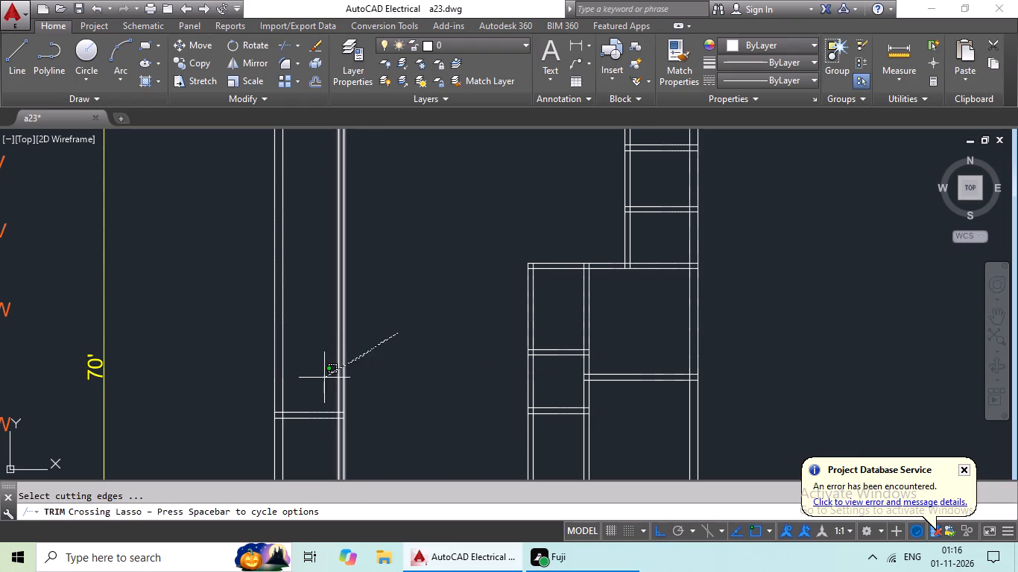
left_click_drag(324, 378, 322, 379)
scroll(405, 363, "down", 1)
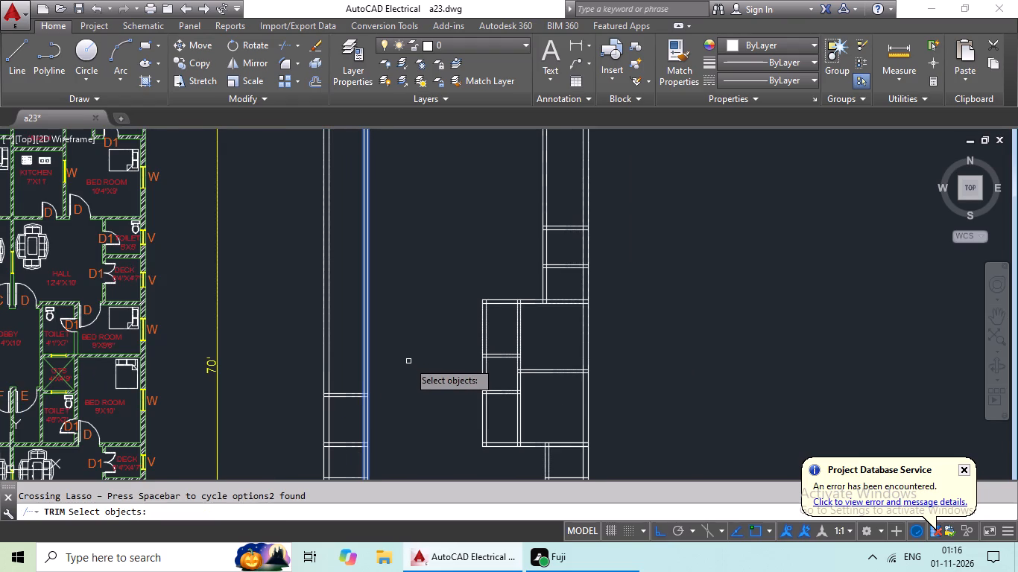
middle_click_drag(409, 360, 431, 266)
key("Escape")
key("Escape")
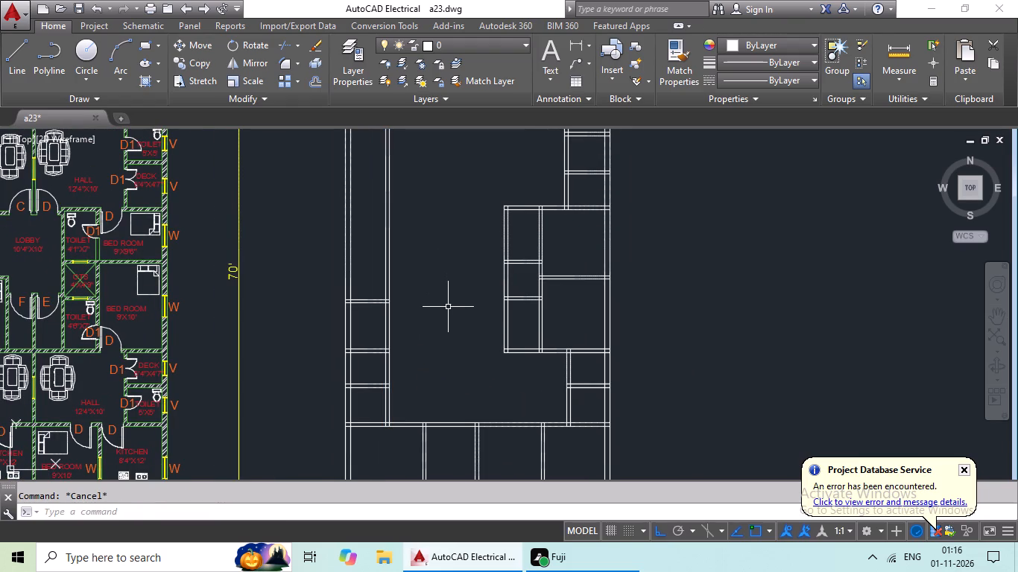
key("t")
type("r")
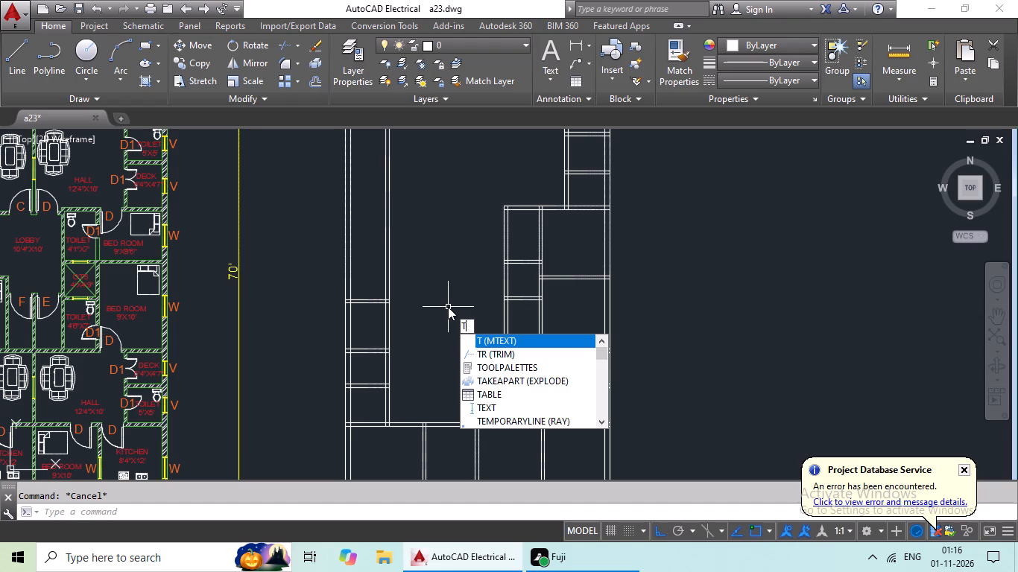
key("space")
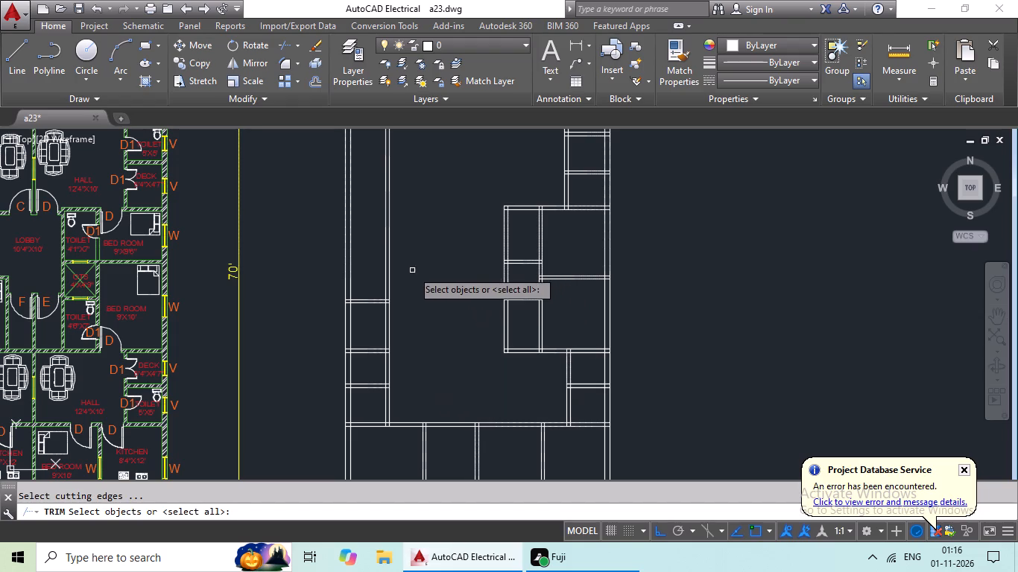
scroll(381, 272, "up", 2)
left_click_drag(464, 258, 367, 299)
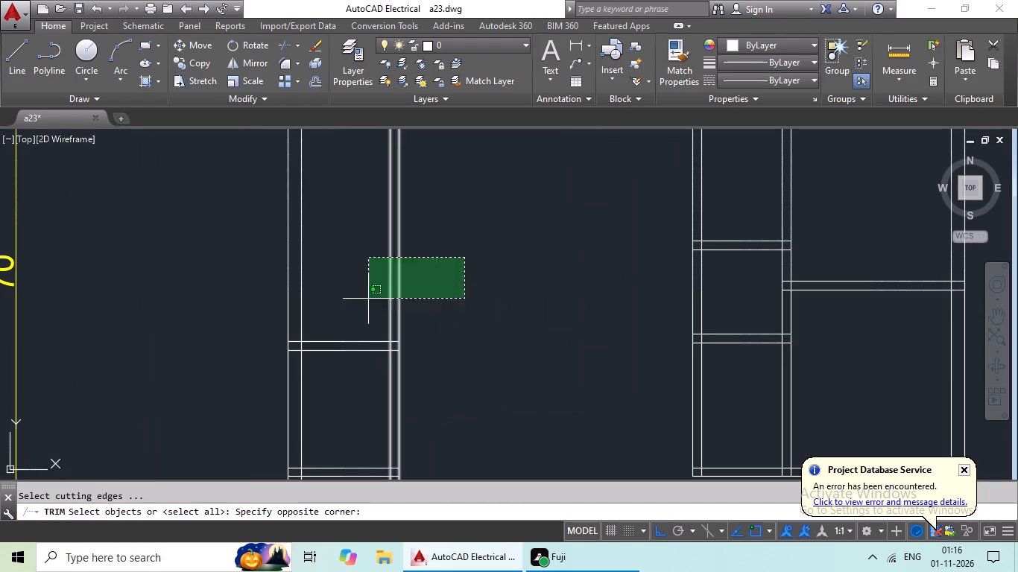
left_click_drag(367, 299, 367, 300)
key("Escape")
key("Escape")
Trim both lines of the plan's left interior vertical wall above the topmost horizontal wall of the small left-side rooms.
type("tr")
key("space")
key("space")
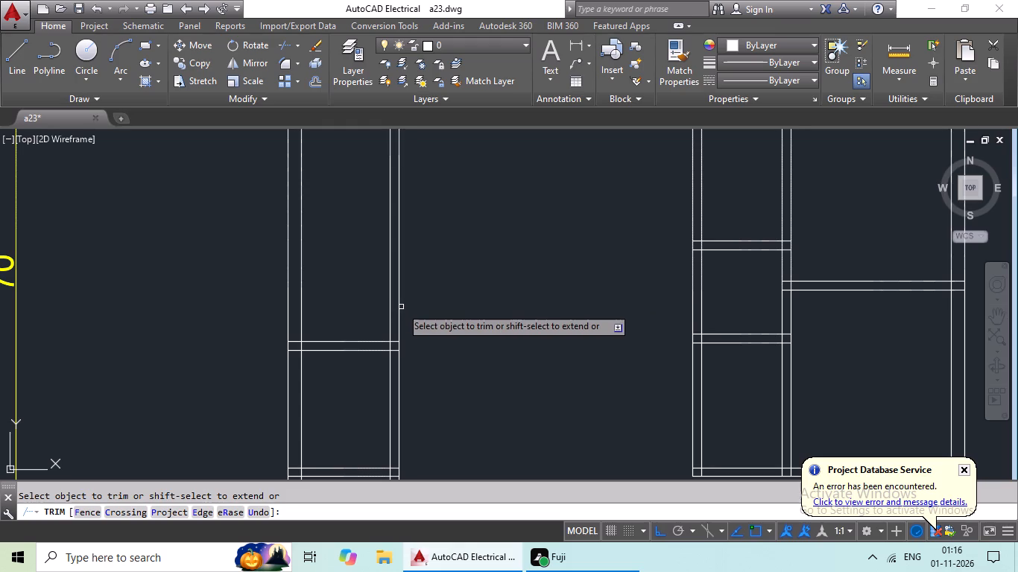
left_click_drag(487, 274, 338, 300)
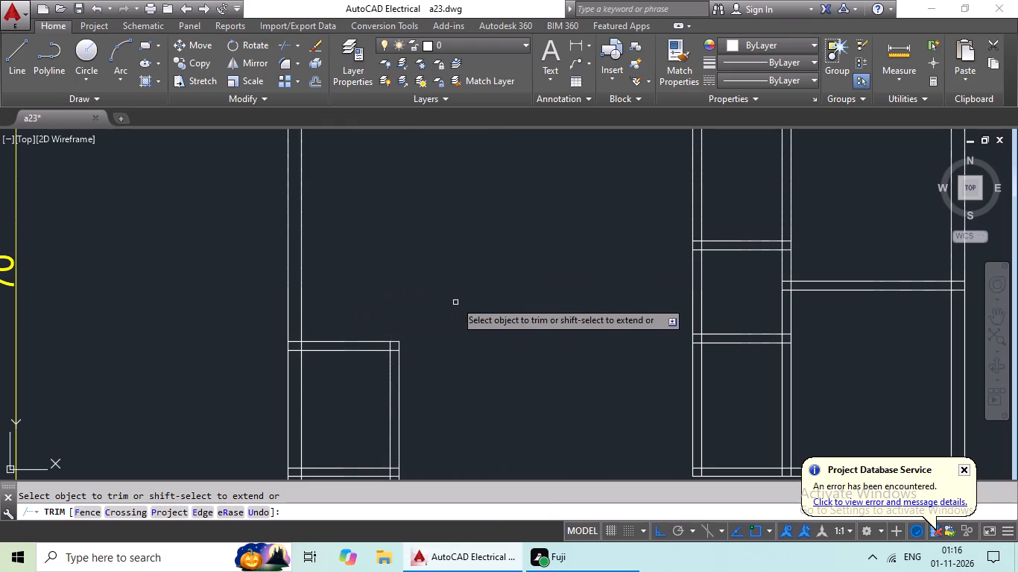
scroll(457, 307, "down", 1)
middle_click(478, 235)
middle_click_drag(467, 316, 472, 226)
middle_click_drag(496, 299, 505, 262)
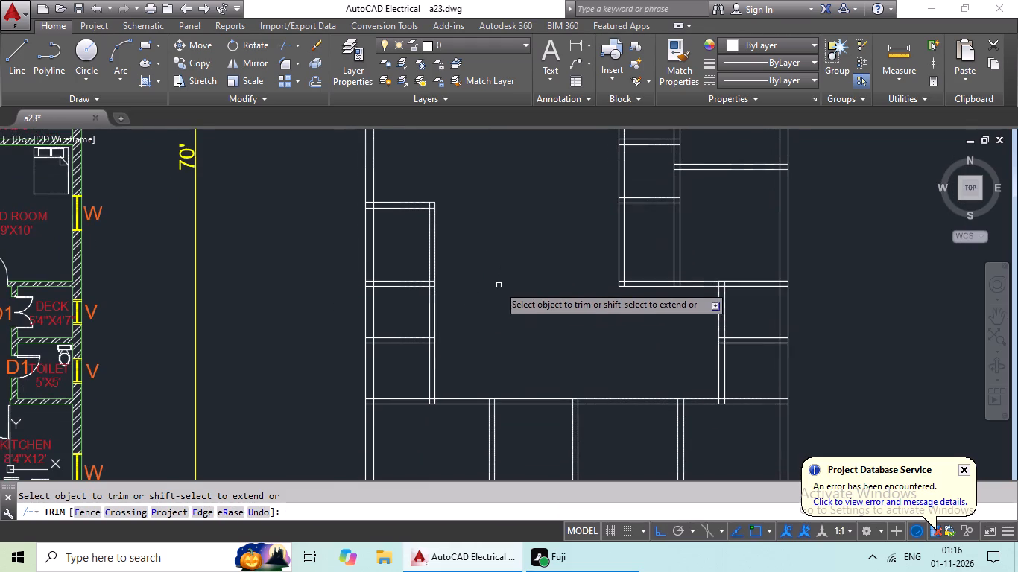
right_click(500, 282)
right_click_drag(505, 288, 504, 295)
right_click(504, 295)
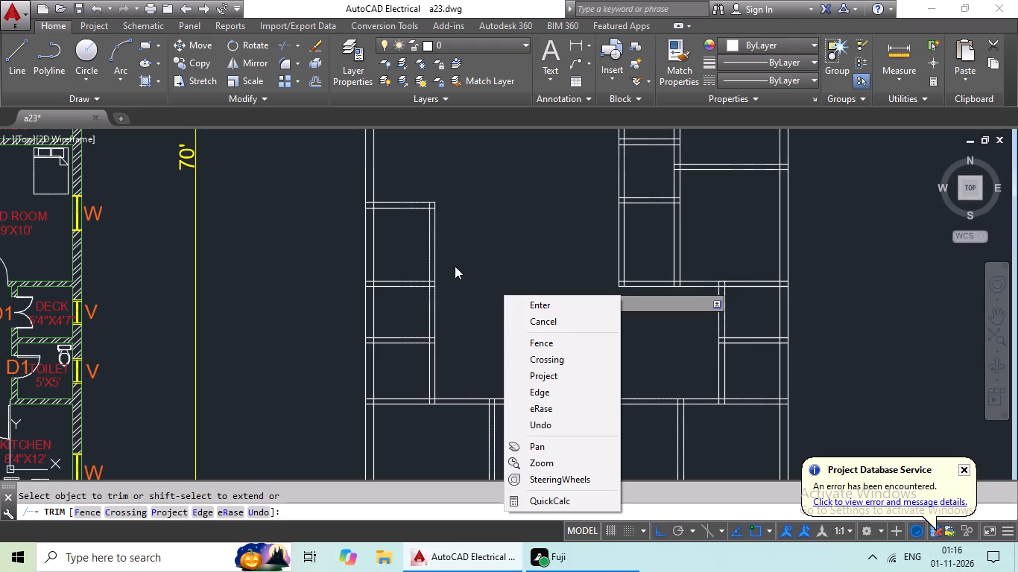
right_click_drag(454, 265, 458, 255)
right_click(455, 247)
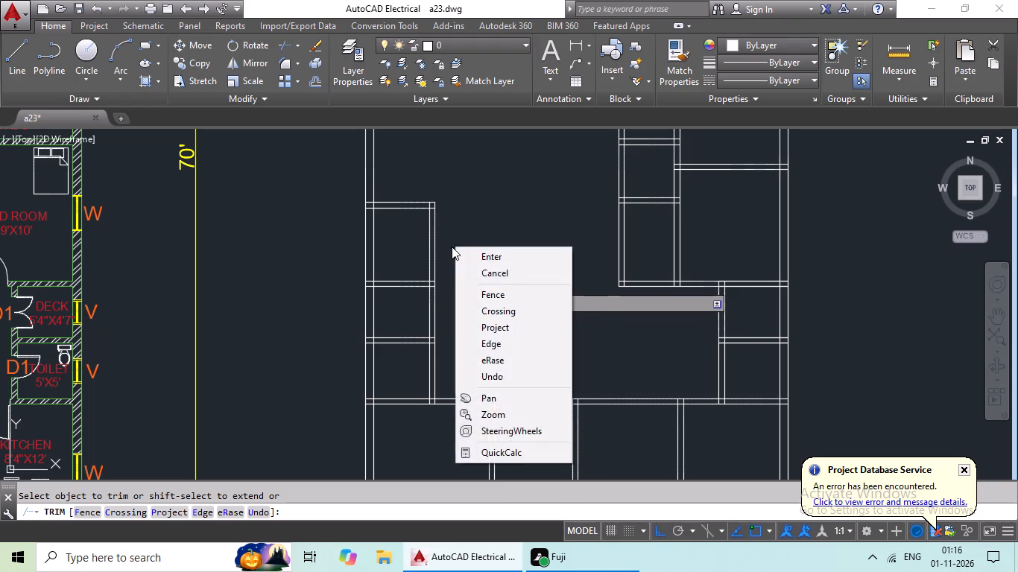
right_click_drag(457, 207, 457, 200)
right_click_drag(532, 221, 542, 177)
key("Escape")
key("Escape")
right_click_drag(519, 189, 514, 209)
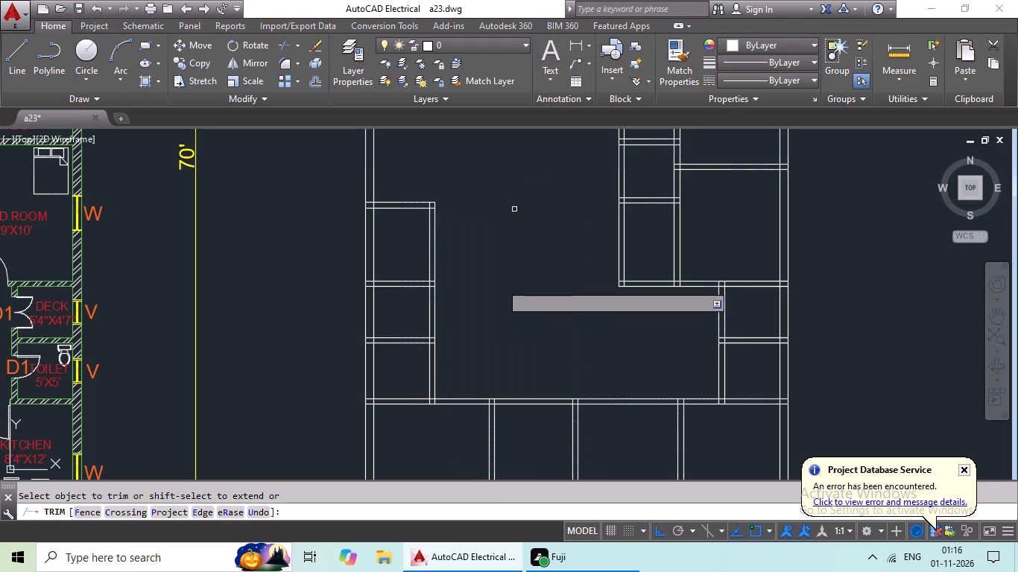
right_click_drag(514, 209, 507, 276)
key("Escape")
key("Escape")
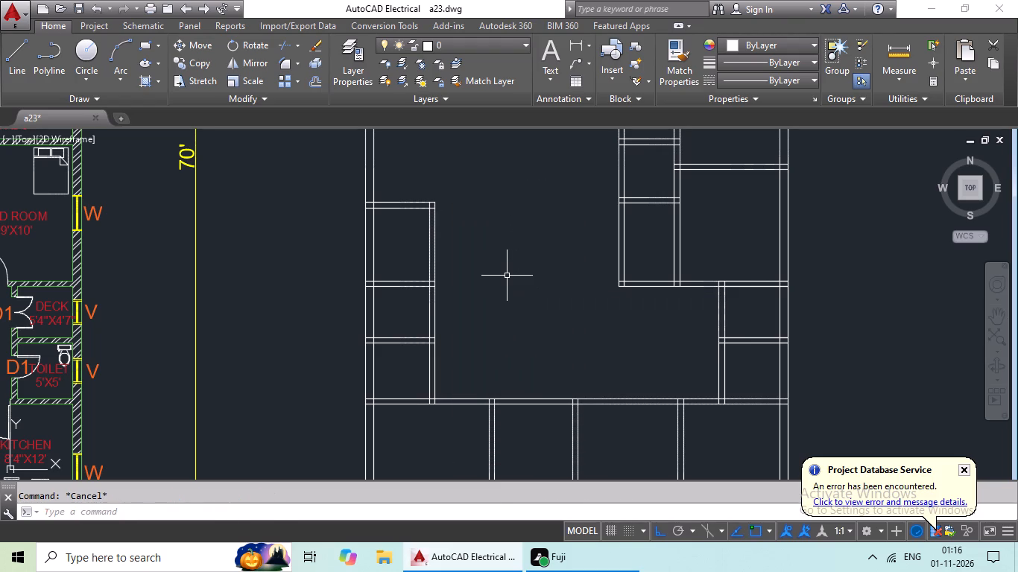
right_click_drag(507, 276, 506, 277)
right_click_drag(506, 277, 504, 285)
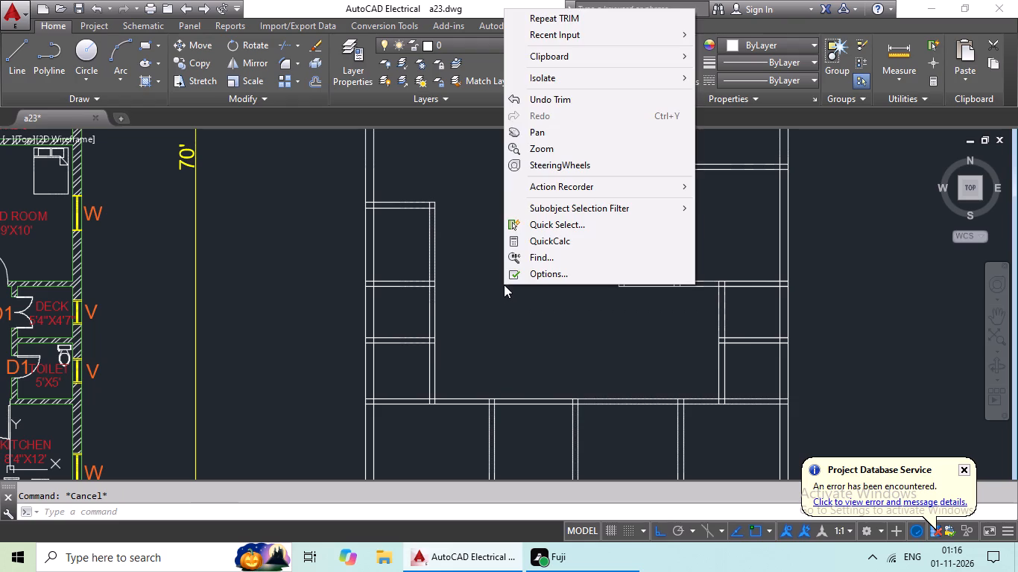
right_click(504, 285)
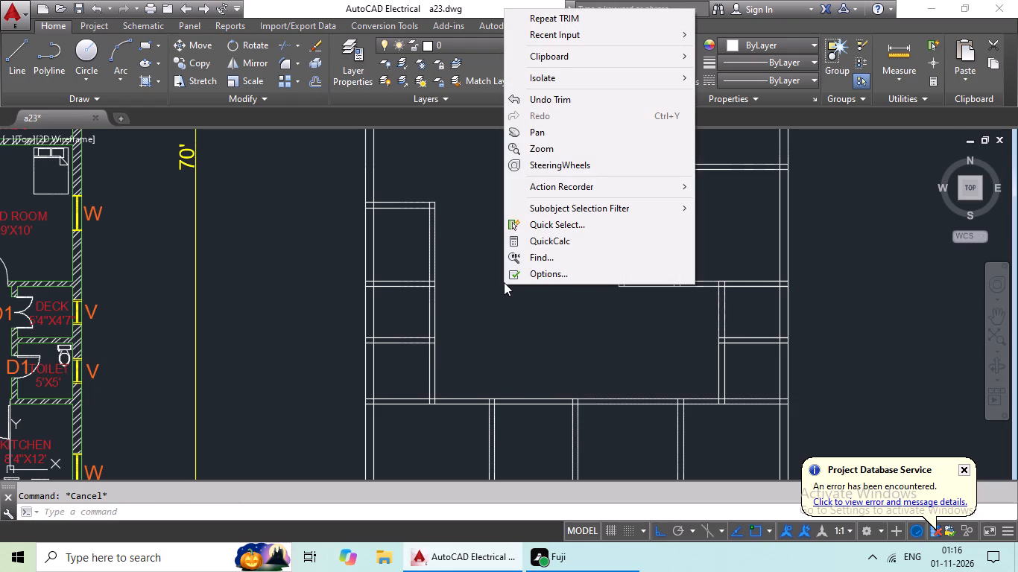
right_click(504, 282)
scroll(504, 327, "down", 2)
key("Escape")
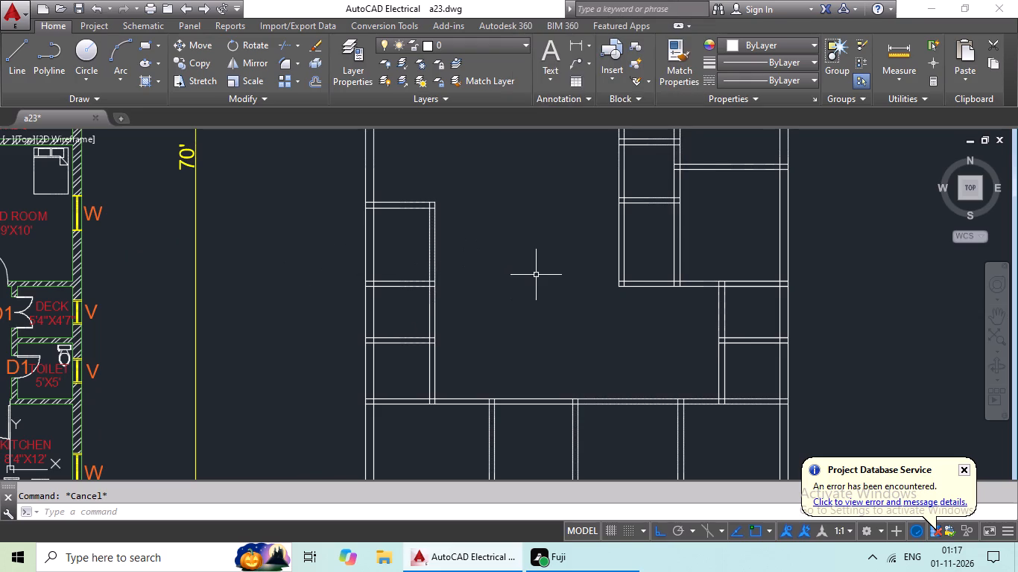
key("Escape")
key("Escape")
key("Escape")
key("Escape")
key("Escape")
Offset the inner-facing line of the small left-side rooms' vertical wall 9' toward the plan's centre for a new room wall.
key("Escape")
key("Escape")
key("o")
key("Return")
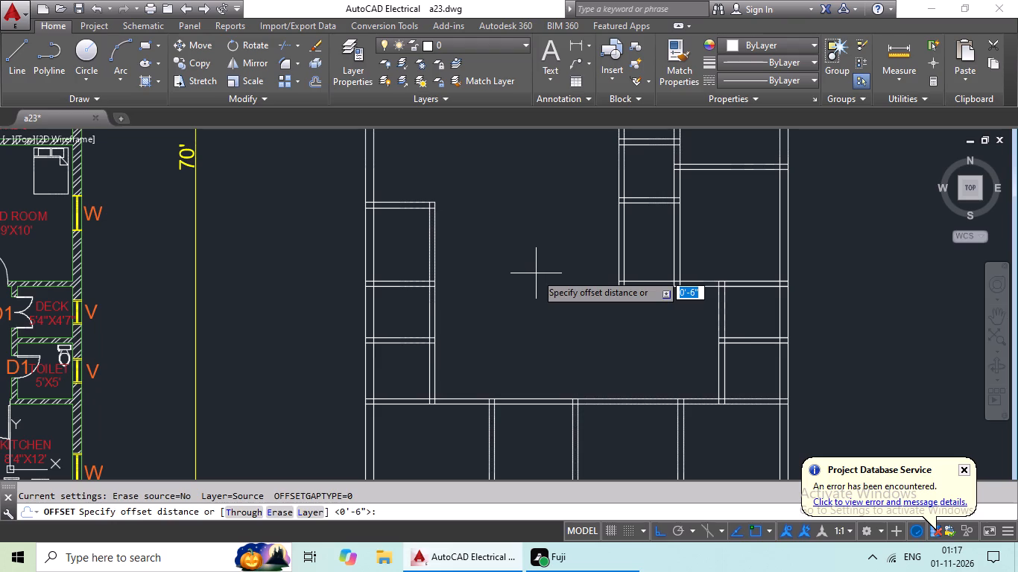
type("9'")
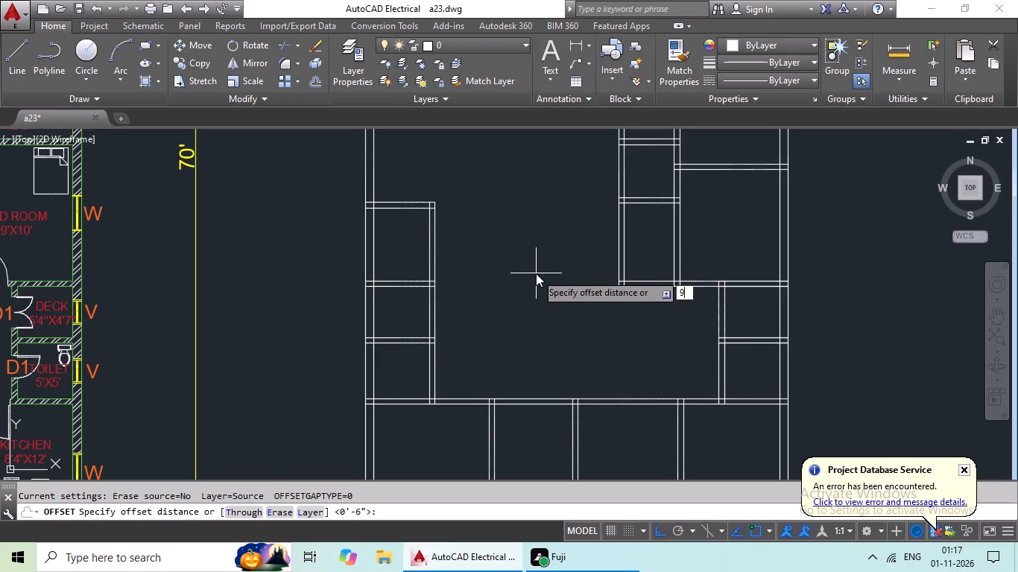
key("Return")
left_click_drag(434, 252, 464, 250)
left_click(516, 227)
key("Escape")
key("Escape")
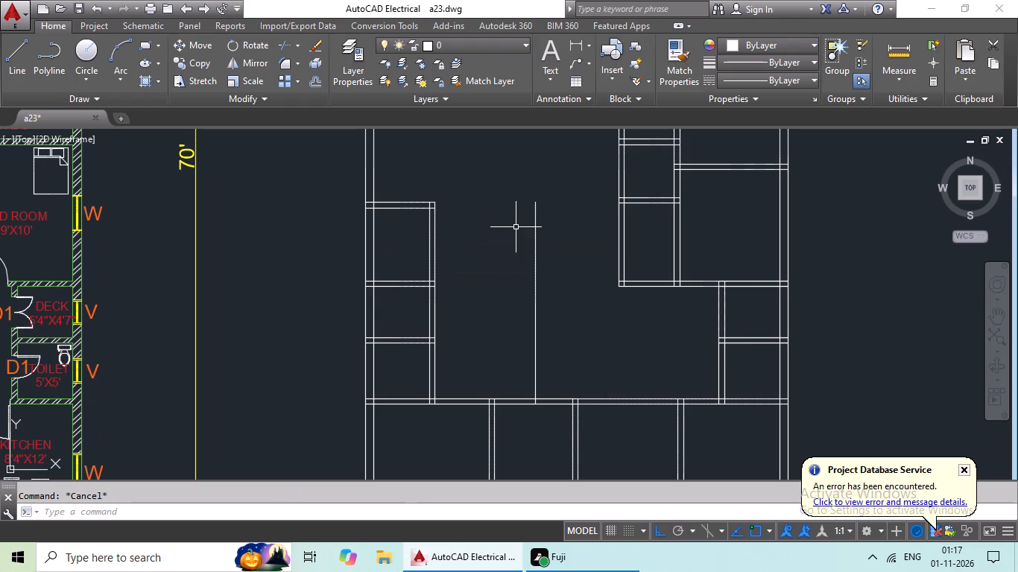
Offset the new vertical line 6" toward the plan's right side to give the wall its thickness.
key("o")
key("Return")
key("6")
key("shift+quotedbl")
key("Return")
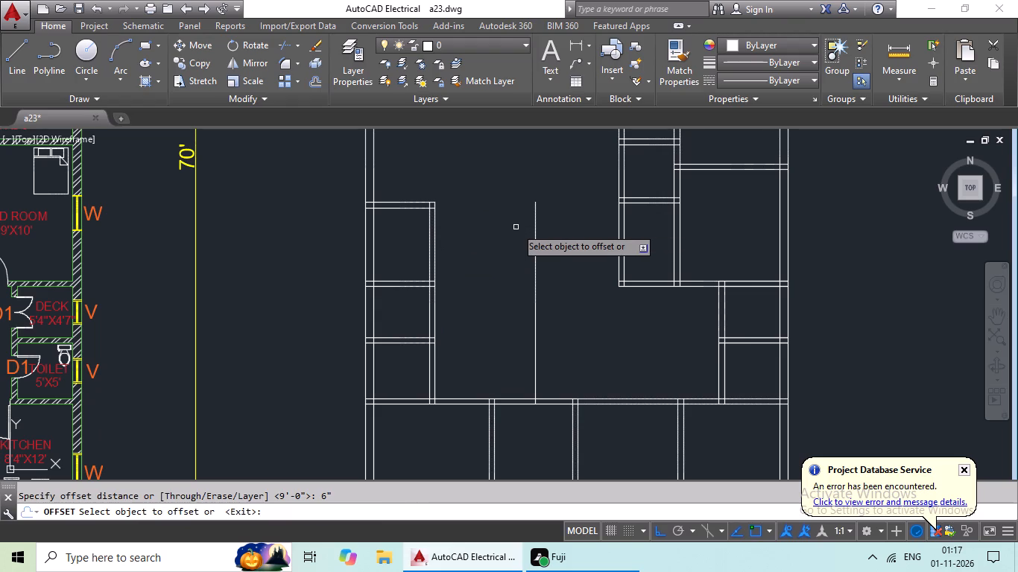
left_click_drag(534, 217, 563, 217)
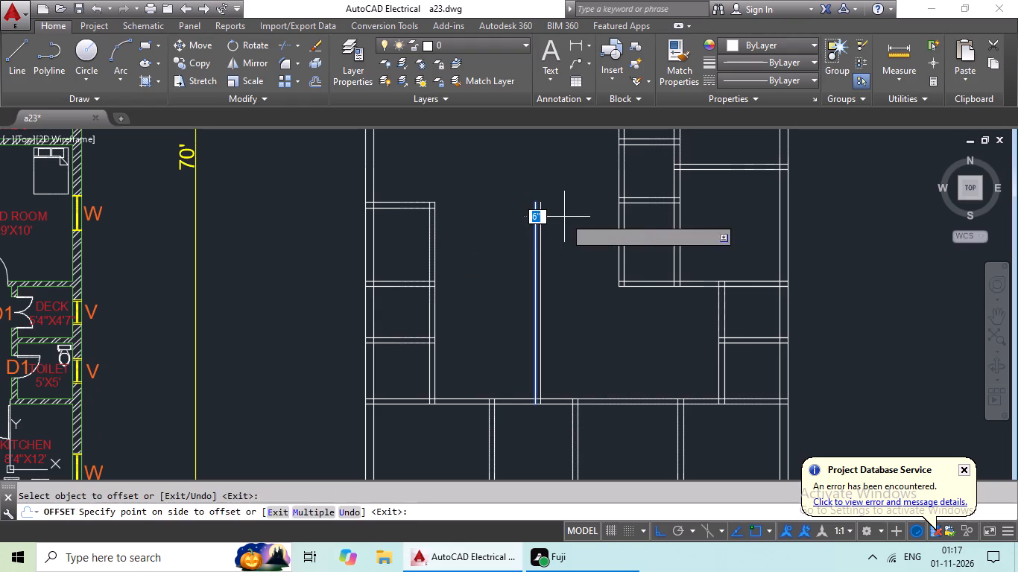
left_click(564, 217)
scroll(558, 217, "up", 1)
middle_click_drag(543, 222, 470, 244)
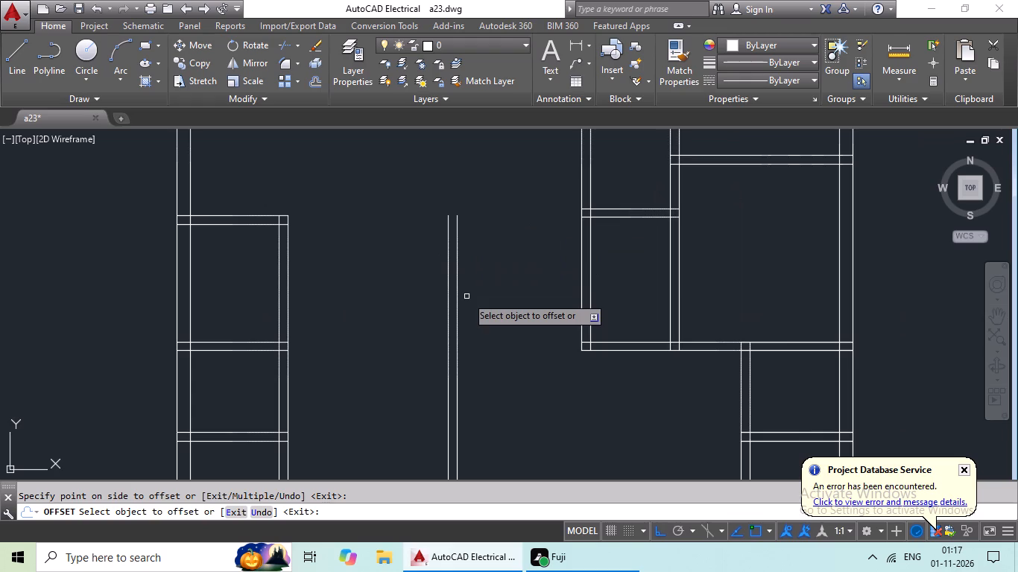
middle_click_drag(431, 310, 370, 310)
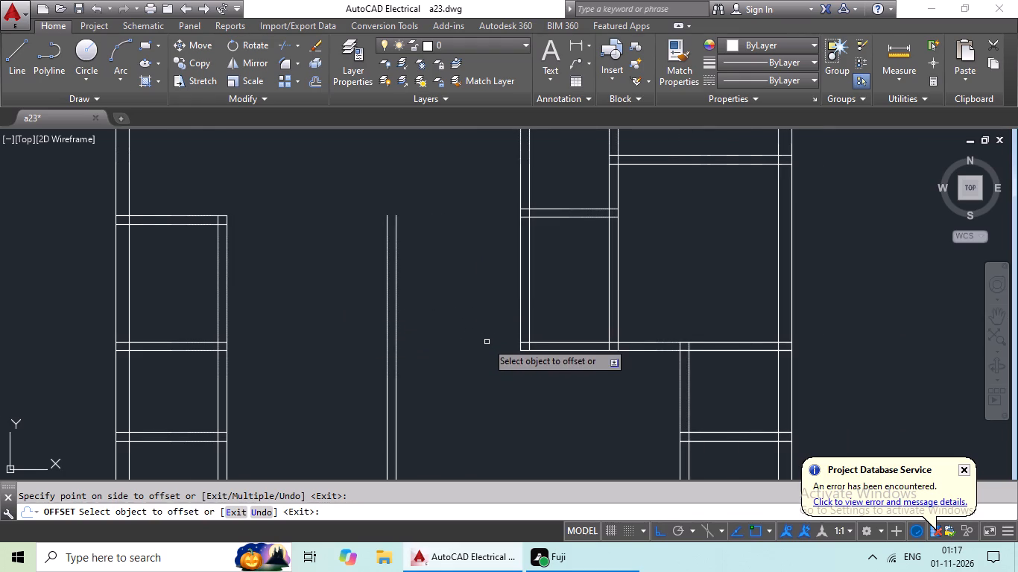
key("Escape")
key("Escape")
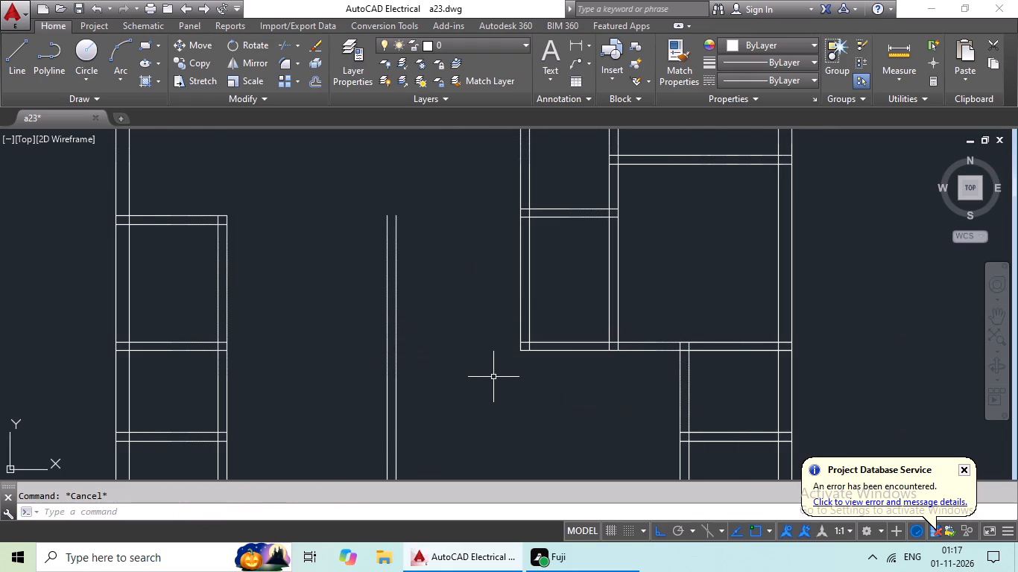
key("Escape")
key("Escape")
Extend both lines of the horizontal wall below the topmost small left-side room across to the new vertical wall's far line.
type("ex")
key("space")
key("space")
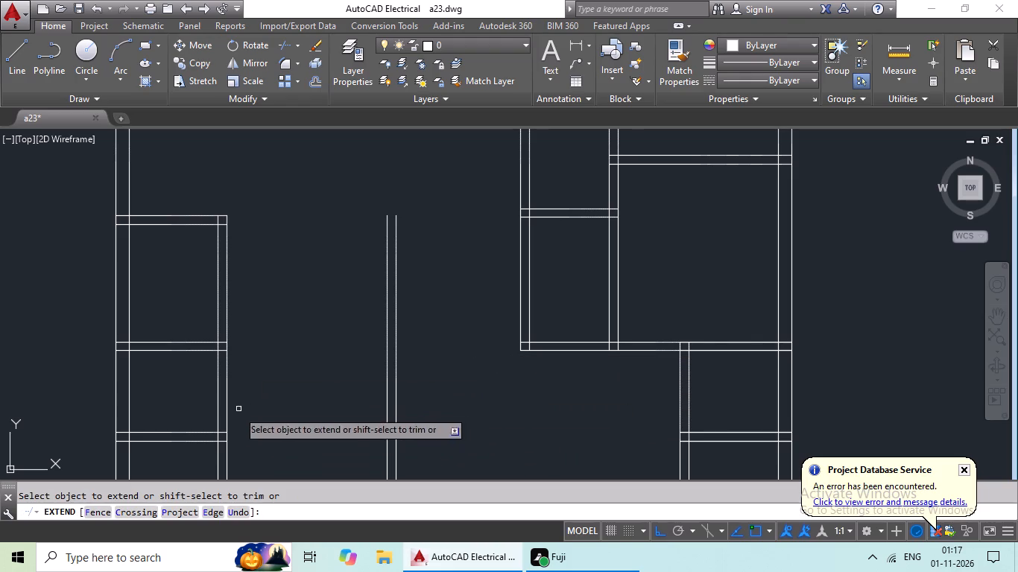
middle_click_drag(256, 384, 300, 295)
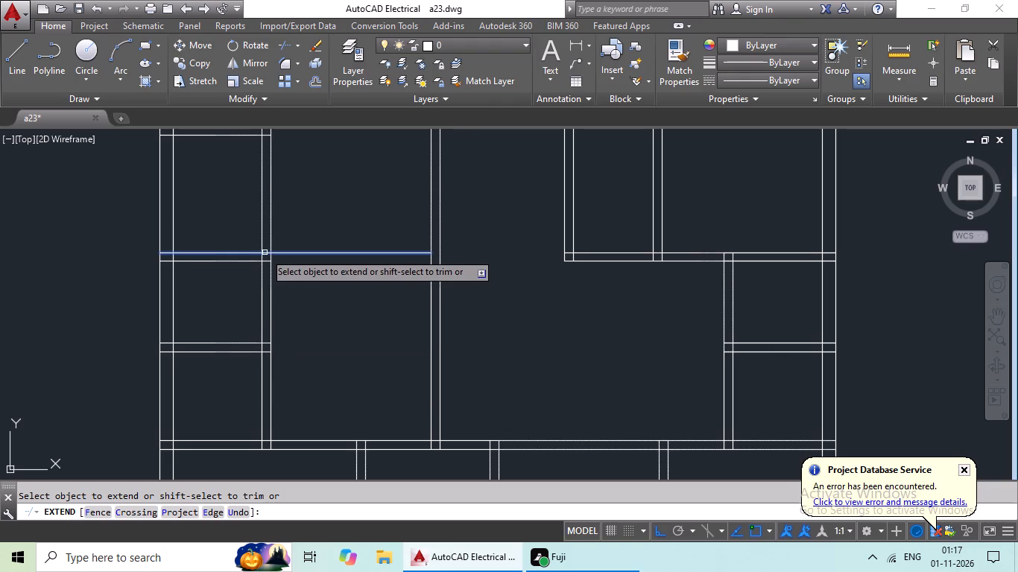
scroll(265, 252, "down", 1)
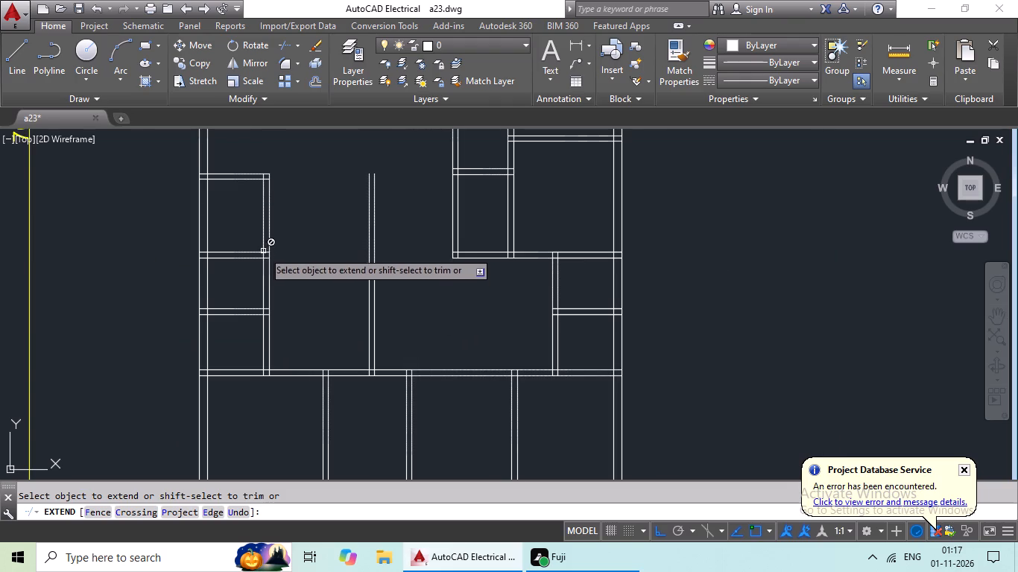
left_click(256, 255)
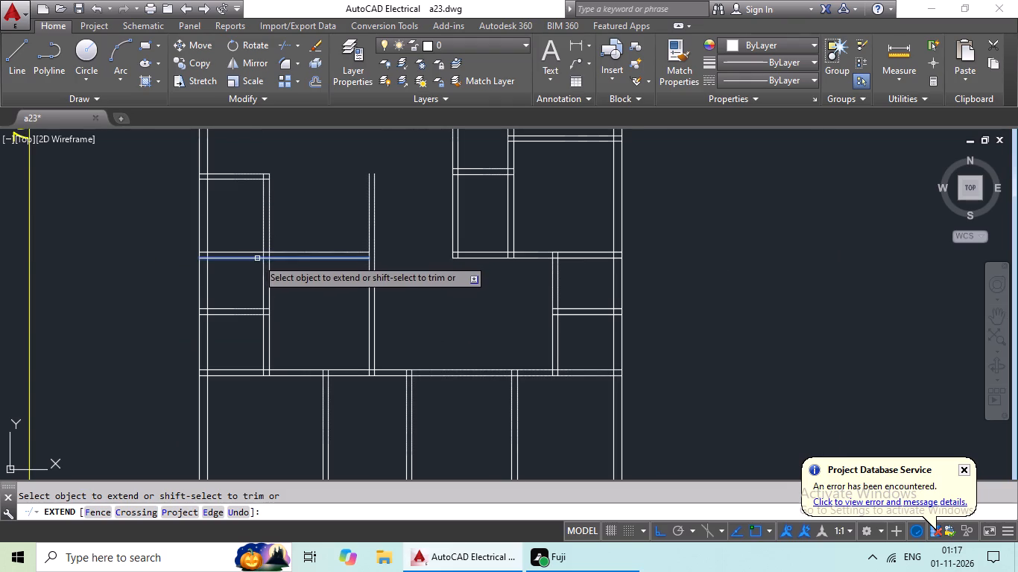
left_click(257, 258)
left_click(355, 253)
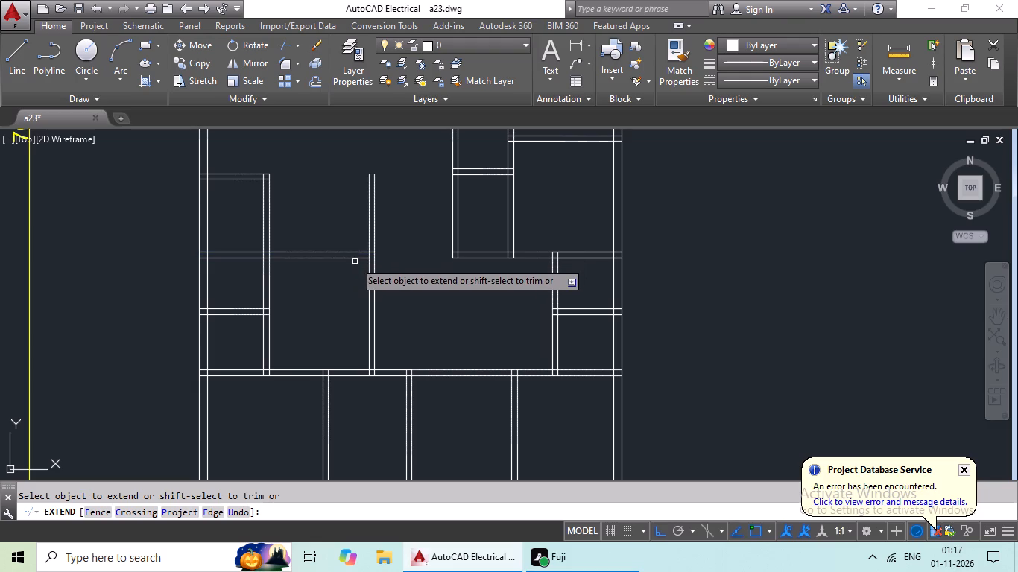
left_click(358, 259)
middle_click_drag(417, 226, 414, 241)
key("Escape")
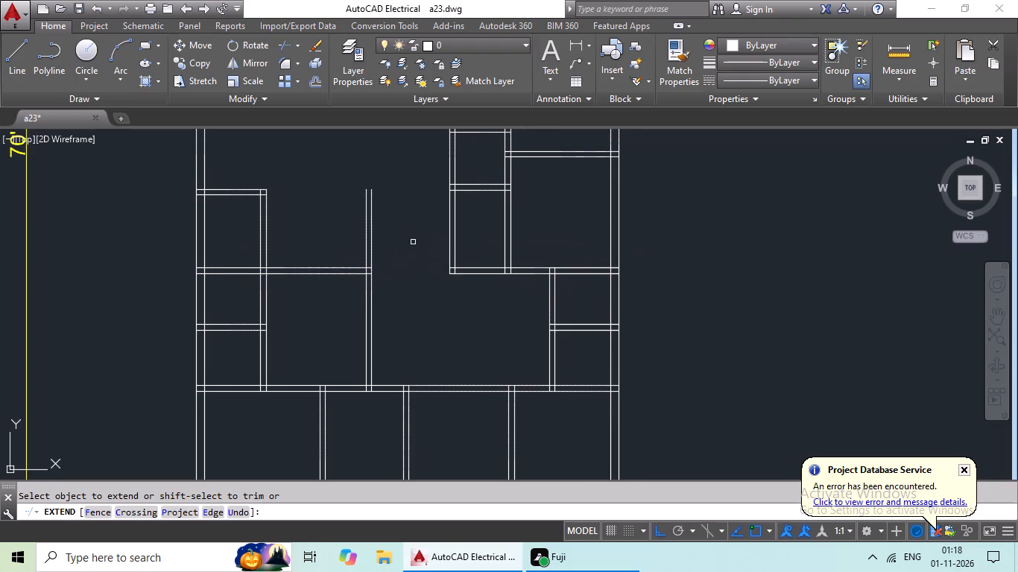
key("Escape")
key("Escape")
Offset the upper line of the extended horizontal wall 10' upward for the left bedroom's upper wall.
key("o")
key("Return")
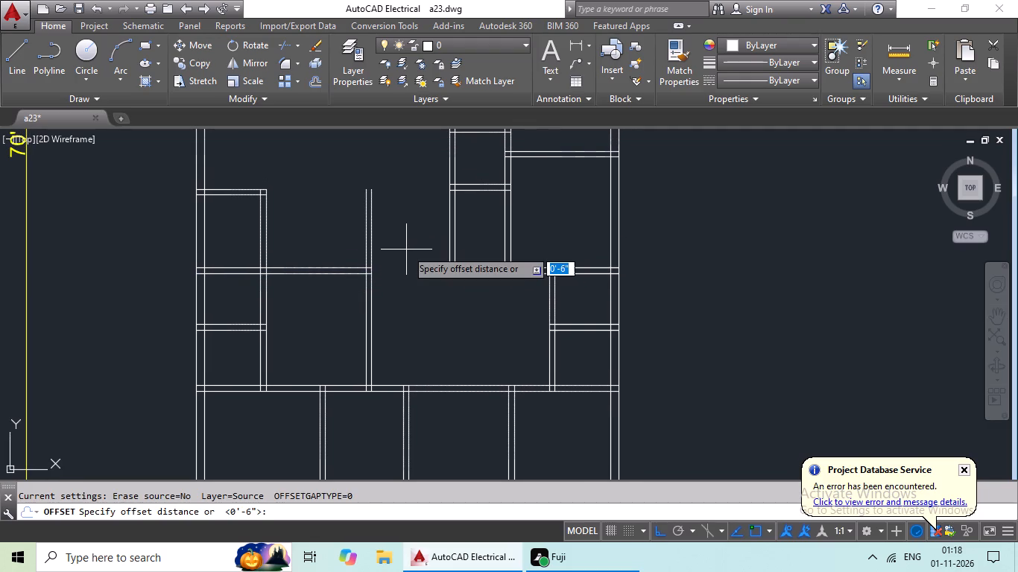
type("10'")
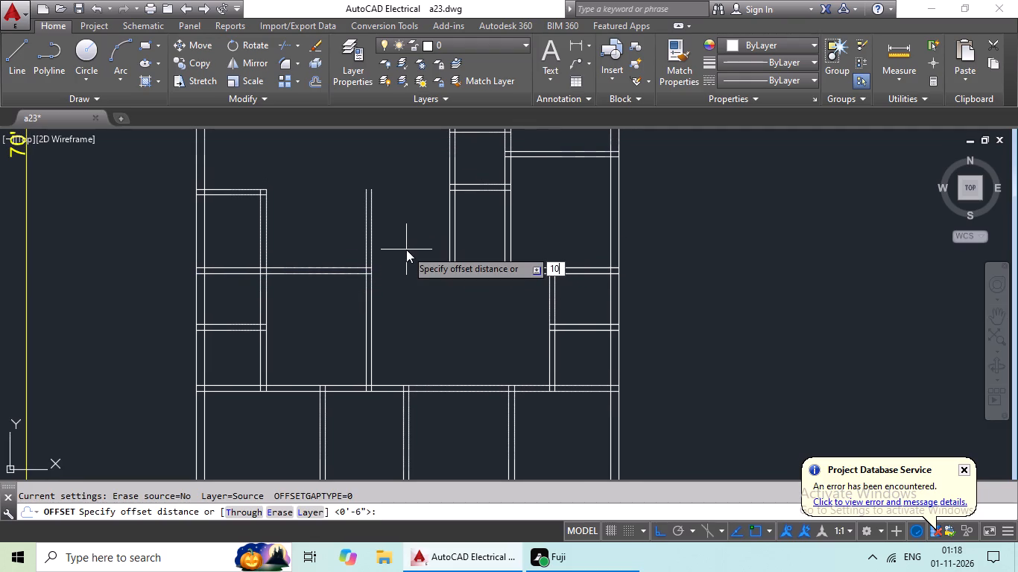
key("Return")
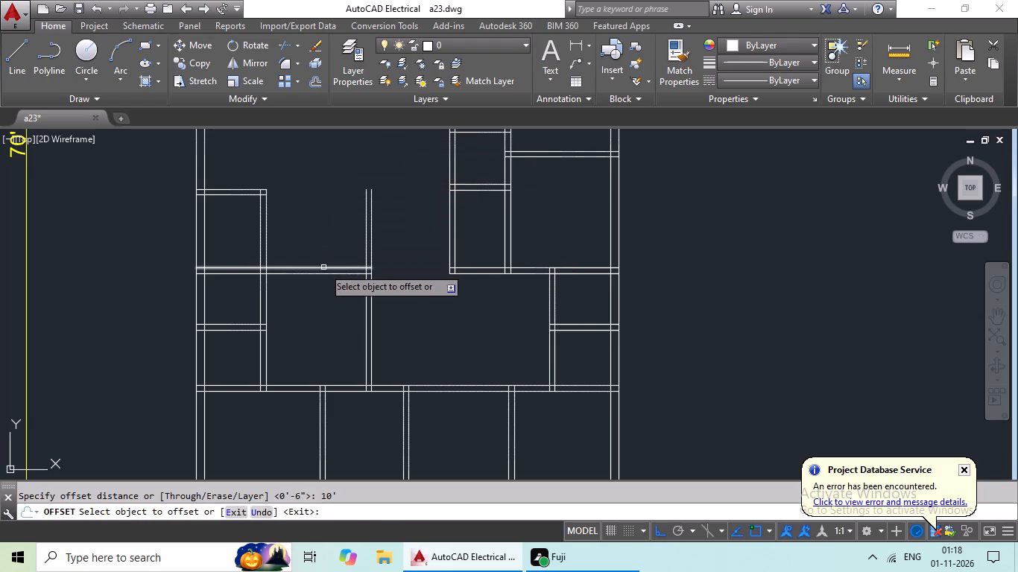
left_click_drag(323, 267, 336, 222)
left_click(336, 152)
middle_click_drag(332, 182, 320, 238)
scroll(315, 233, "up", 2)
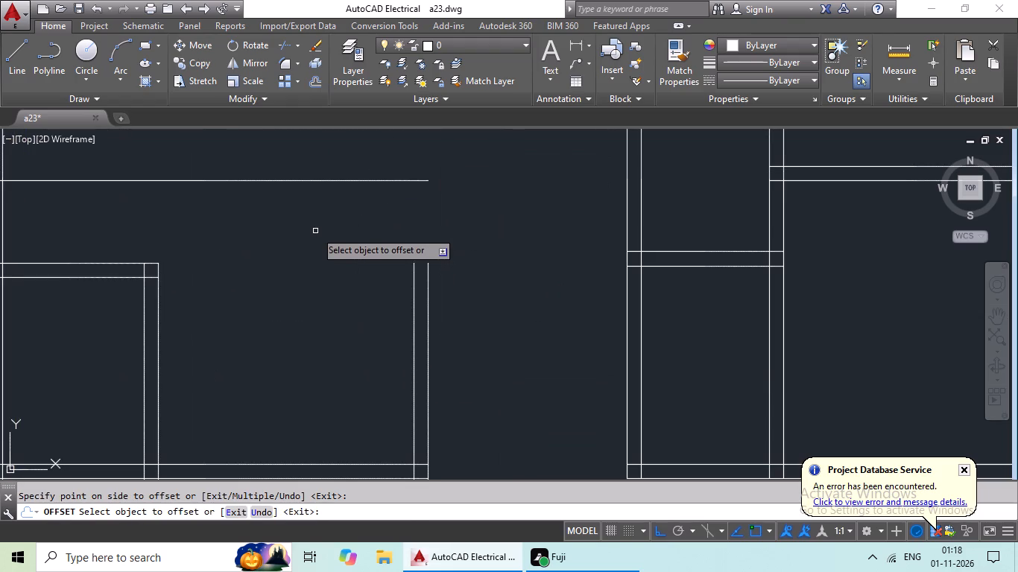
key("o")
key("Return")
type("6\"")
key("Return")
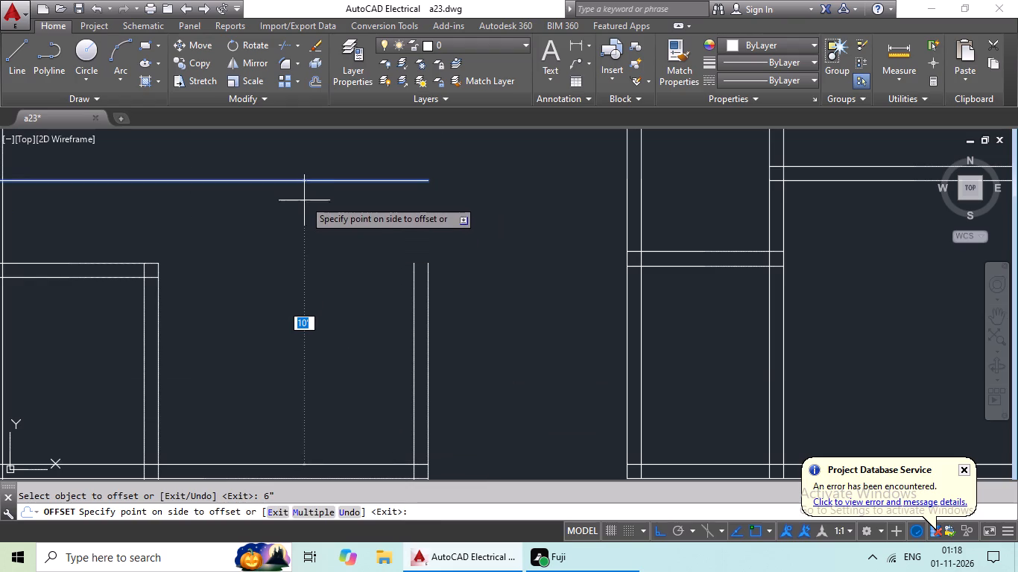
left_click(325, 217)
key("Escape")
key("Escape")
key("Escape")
Offset the left bedroom's new upper wall line 6" upward to give the wall its thickness.
key("o")
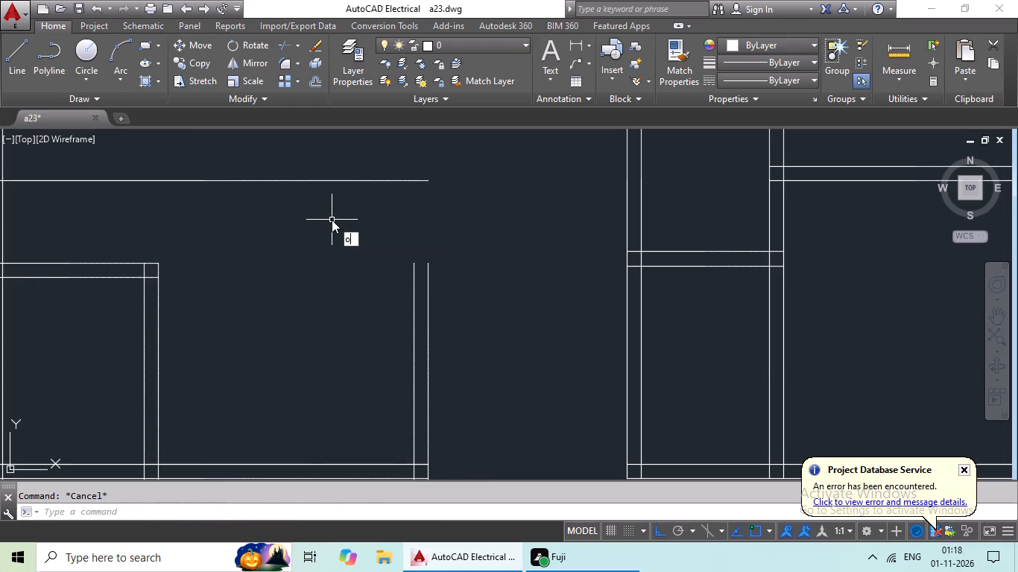
key("Return")
type("6\"")
key("Return")
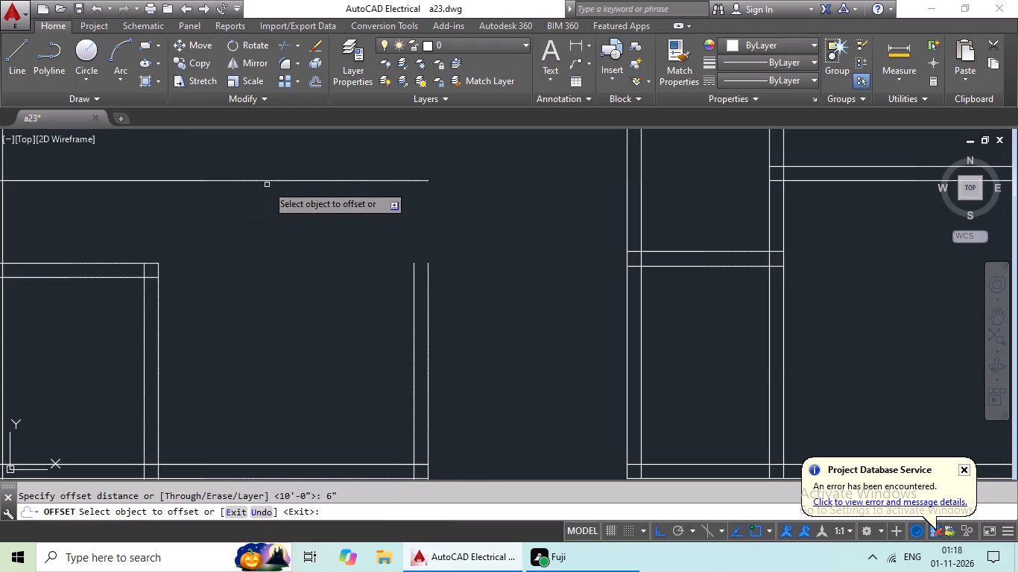
left_click_drag(276, 180, 283, 173)
left_click(303, 152)
scroll(357, 256, "down", 2)
middle_click_drag(348, 264, 376, 255)
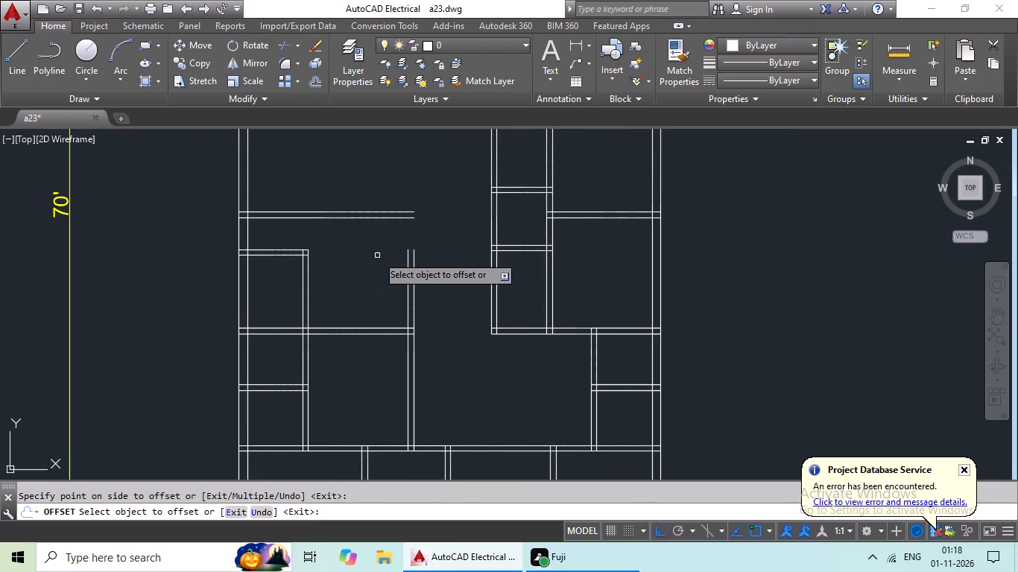
scroll(376, 255, "down", 1)
middle_click_drag(307, 248, 300, 247)
key("Escape")
key("Escape")
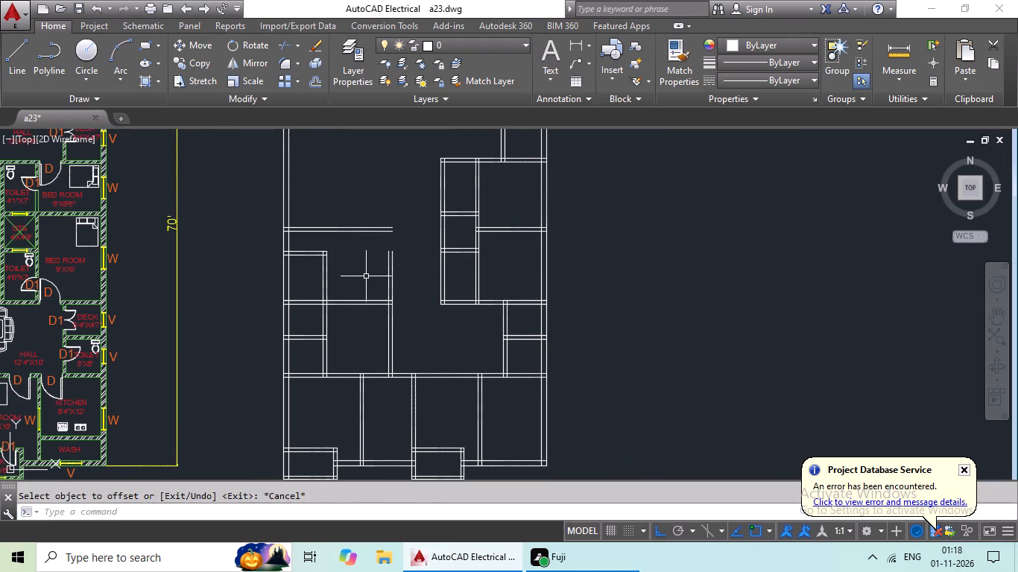
key("Escape")
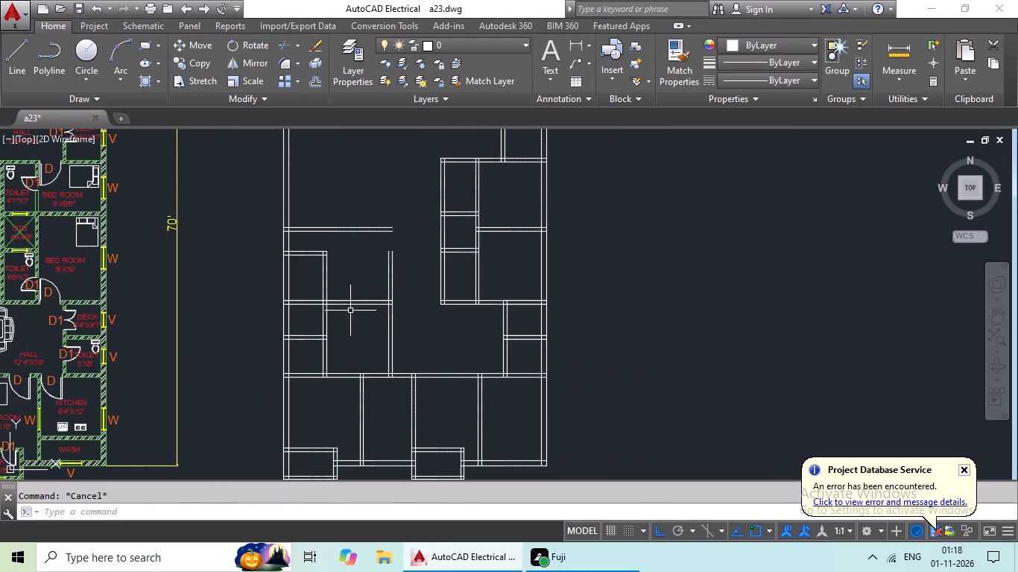
Extend both lines of the left bedroom's new vertical wall up to the upper line of its new top wall.
scroll(372, 273, "down", 1)
middle_click_drag(372, 283, 364, 299)
scroll(365, 293, "down", 2)
middle_click_drag(365, 295, 358, 315)
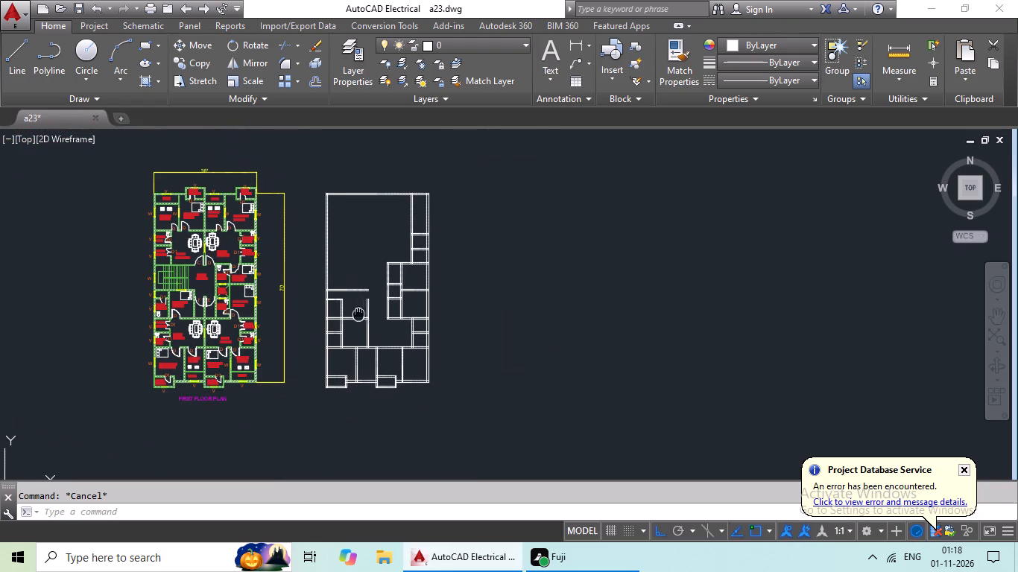
middle_click_drag(358, 315, 358, 316)
key("Escape")
key("Escape")
key("e")
key("x")
key("space")
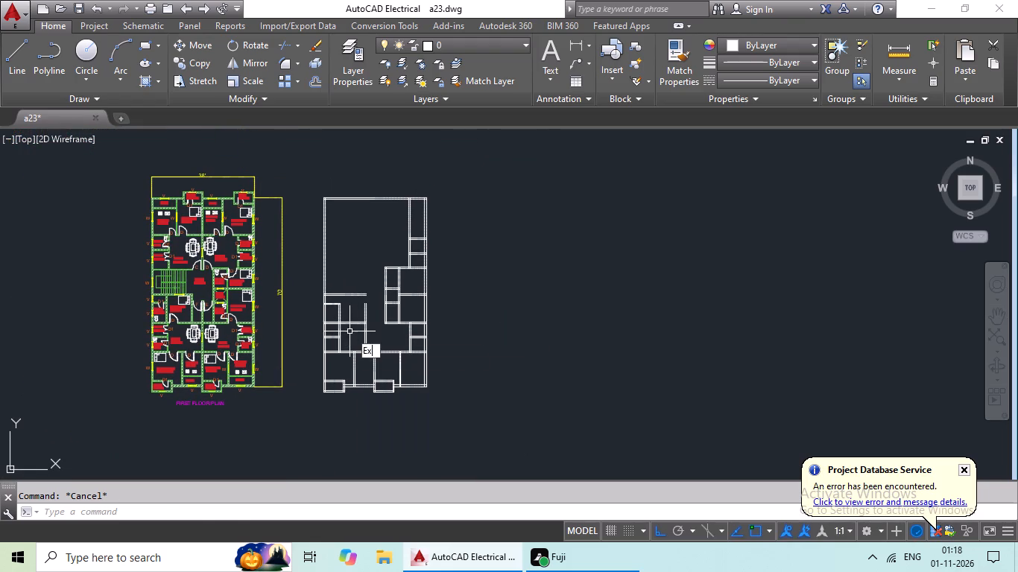
key("space")
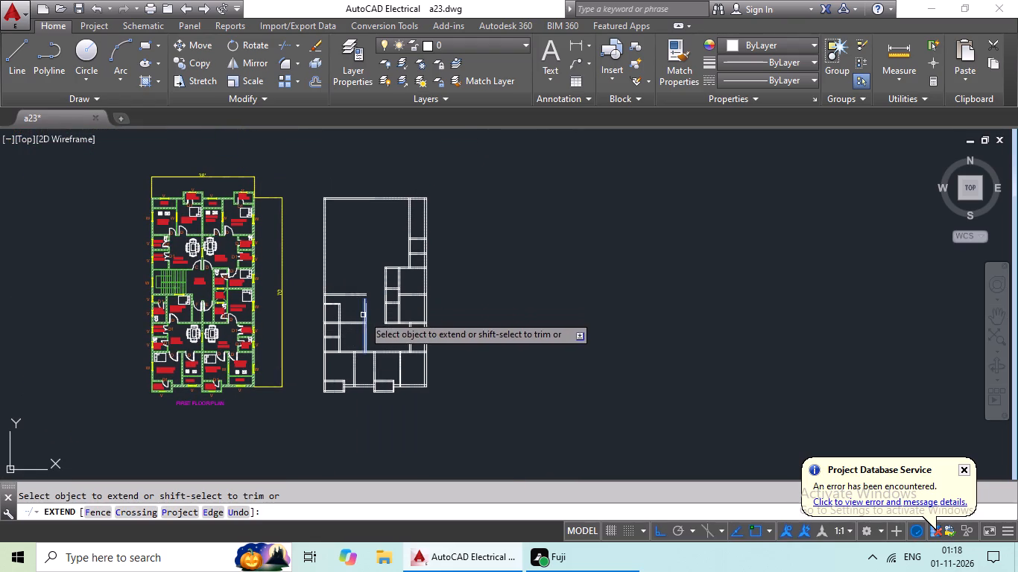
scroll(364, 315, "up", 3)
left_click_drag(371, 301, 373, 290)
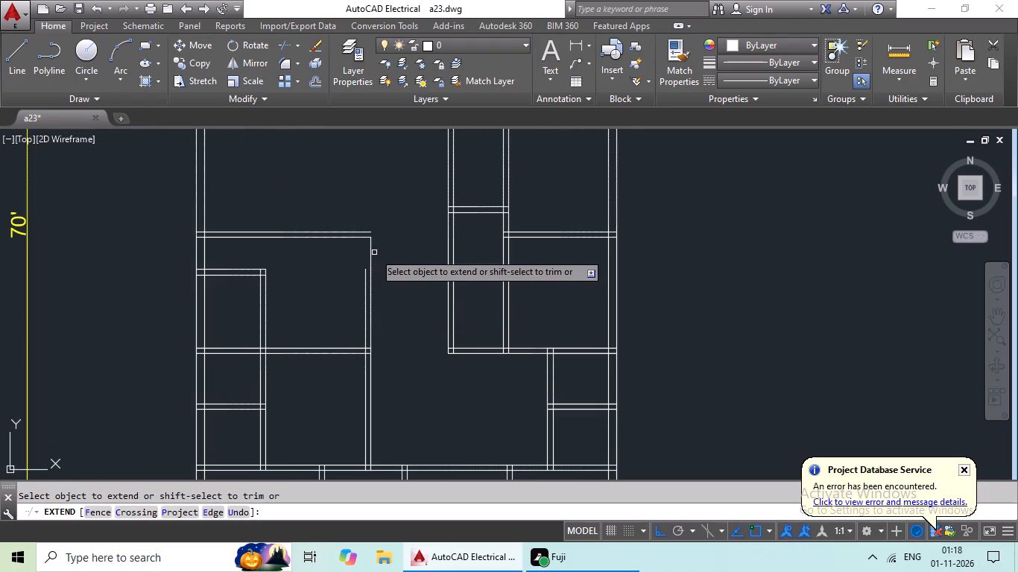
left_click(368, 255)
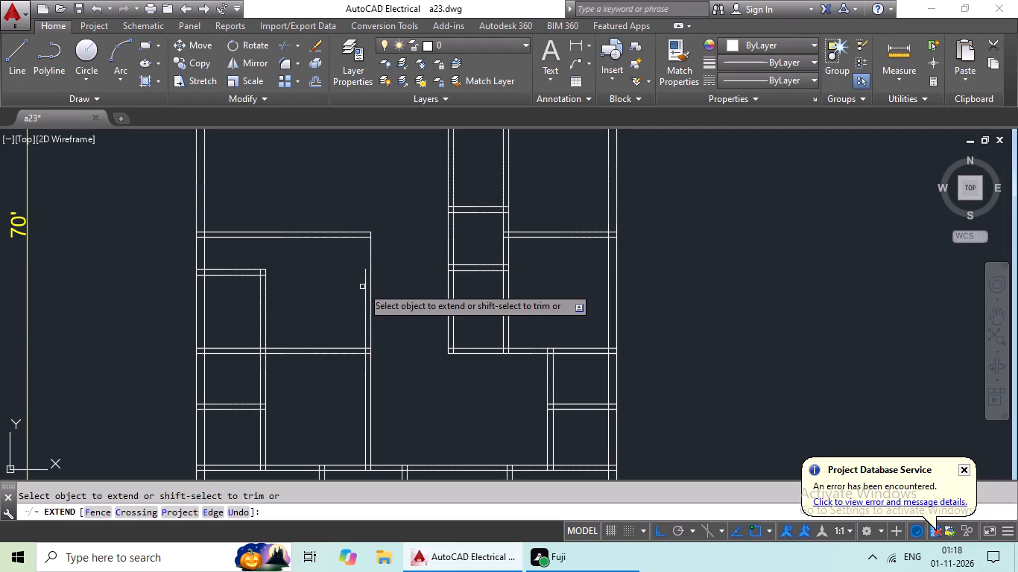
left_click(364, 289)
left_click(364, 266)
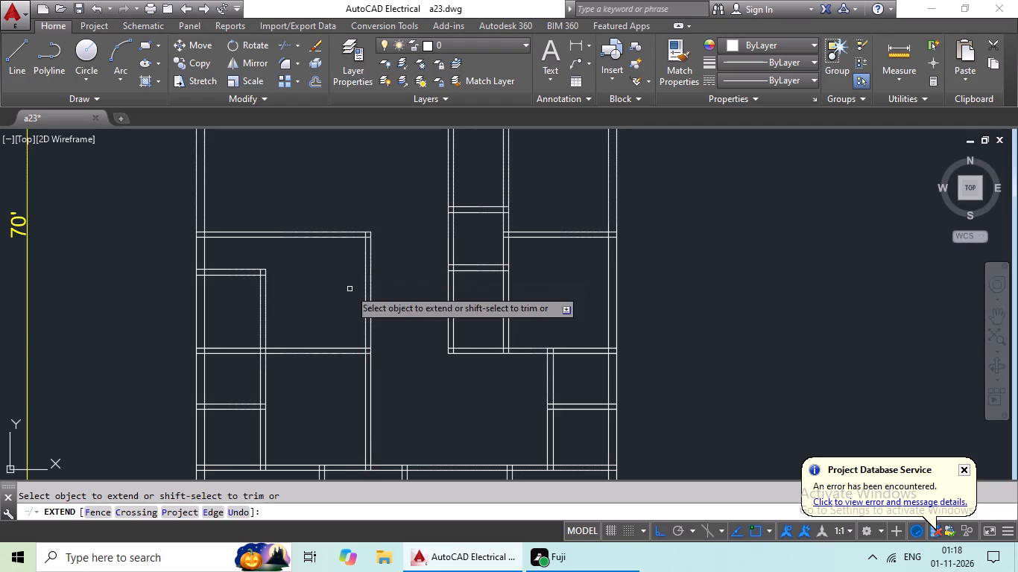
Extend both lines of the small left-side rooms' vertical wall up to the upper line of the left bedroom's top wall.
middle_click_drag(349, 288, 402, 278)
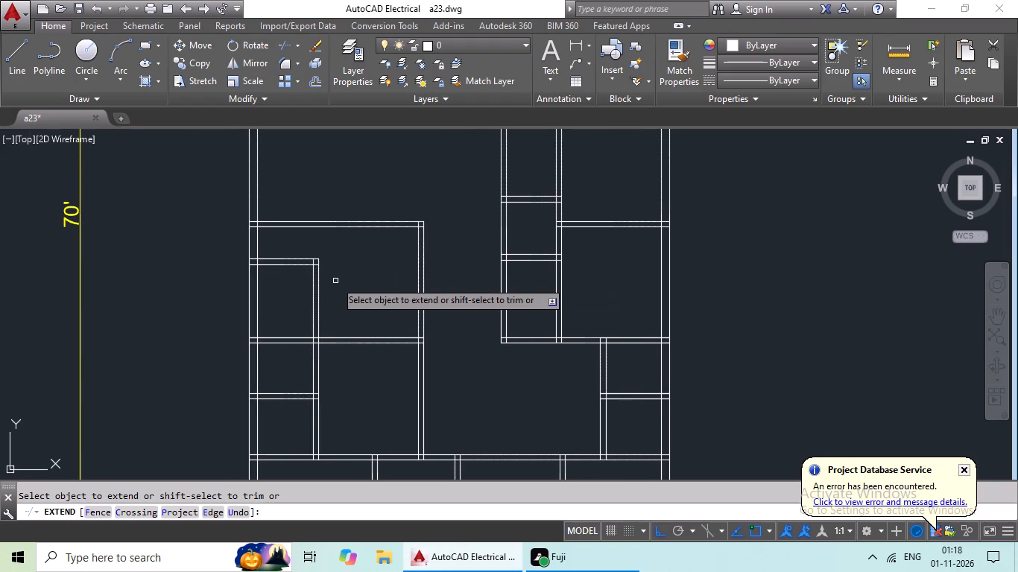
left_click(316, 280)
left_click(311, 267)
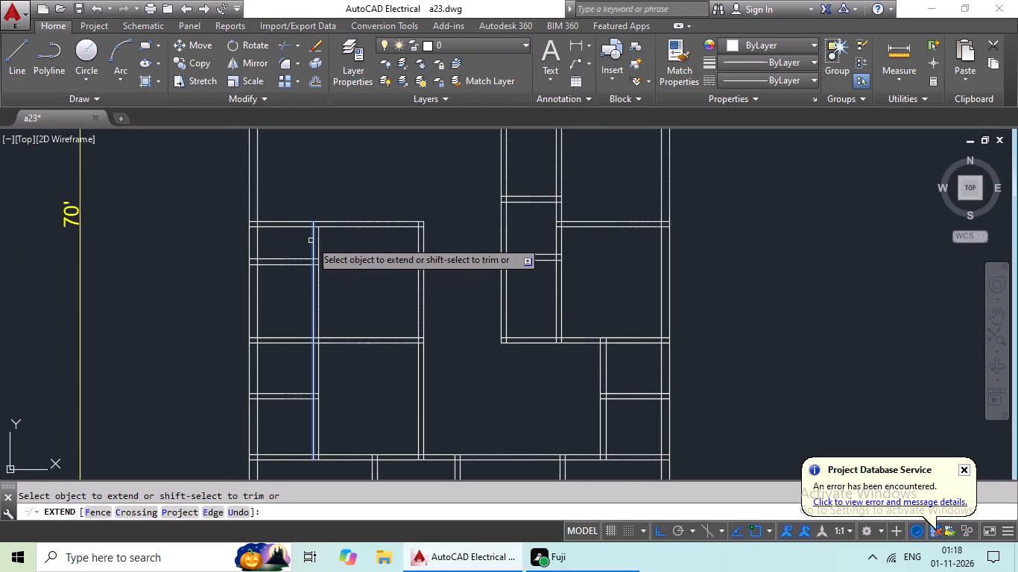
left_click(311, 241)
left_click(320, 232)
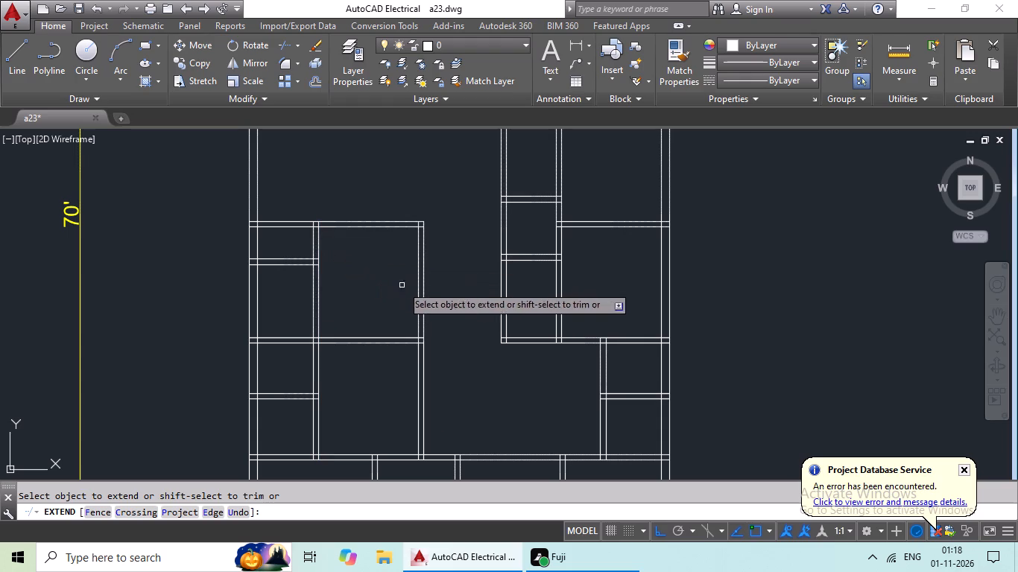
scroll(493, 305, "down", 2)
middle_click_drag(493, 304, 478, 325)
scroll(473, 330, "up", 2)
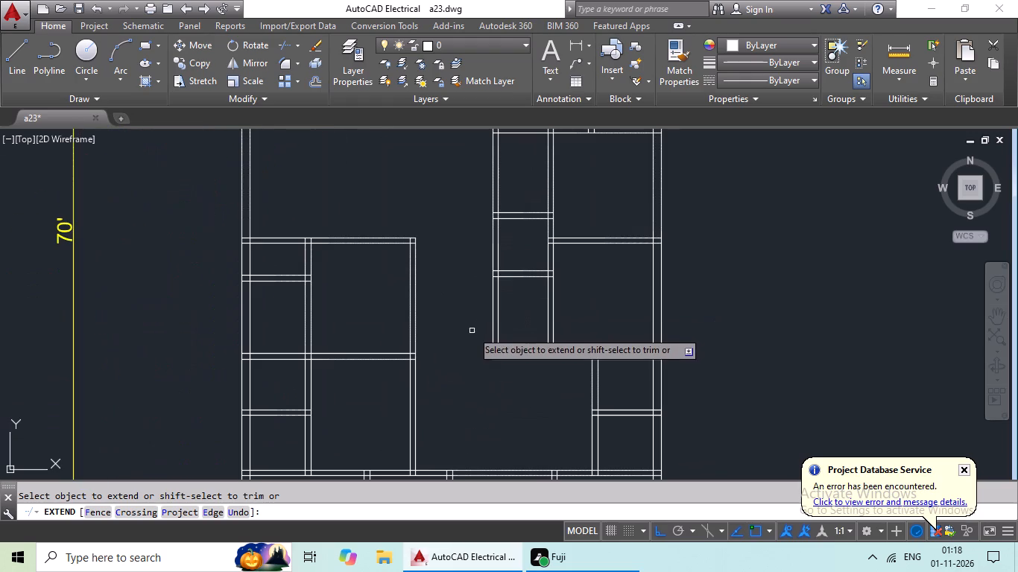
middle_click_drag(455, 293, 455, 205)
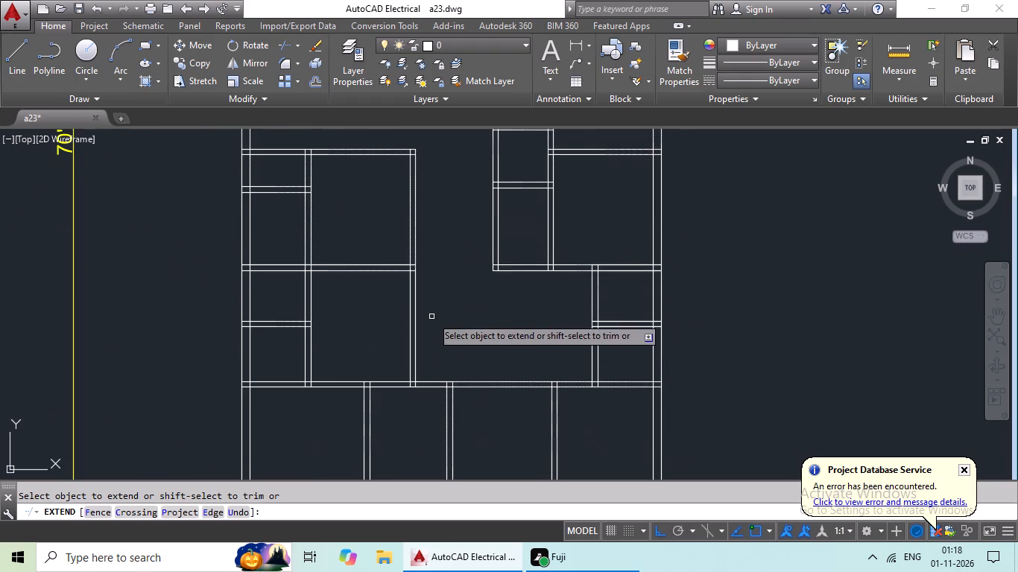
key("Escape")
key("Escape")
key("Escape")
key("Escape")
key("Escape")
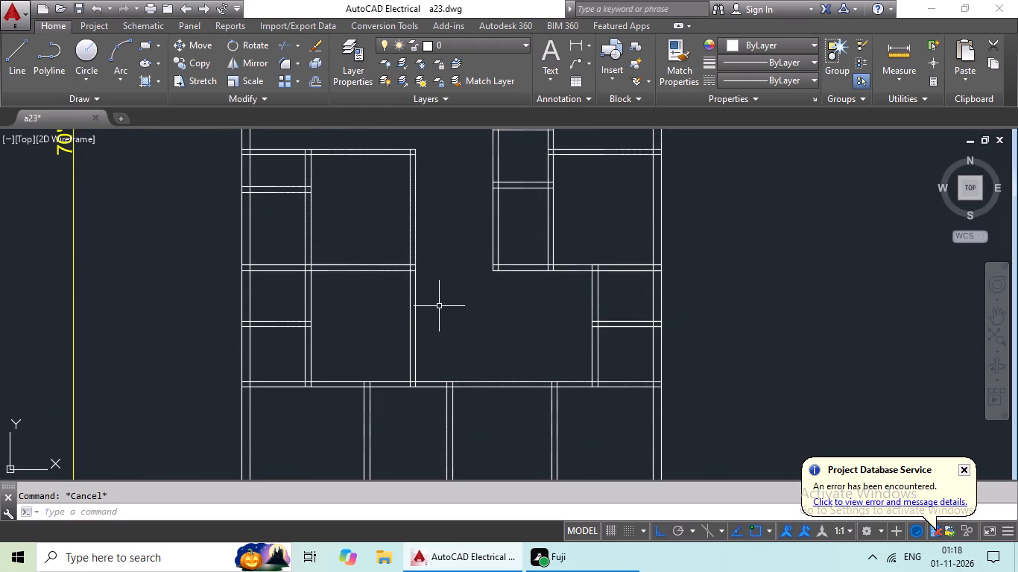
Trim away both lines of the left bedroom's right-hand vertical wall below the bedroom's bottom wall.
key("t")
key("r")
key("space")
key("space")
scroll(428, 317, "up", 2)
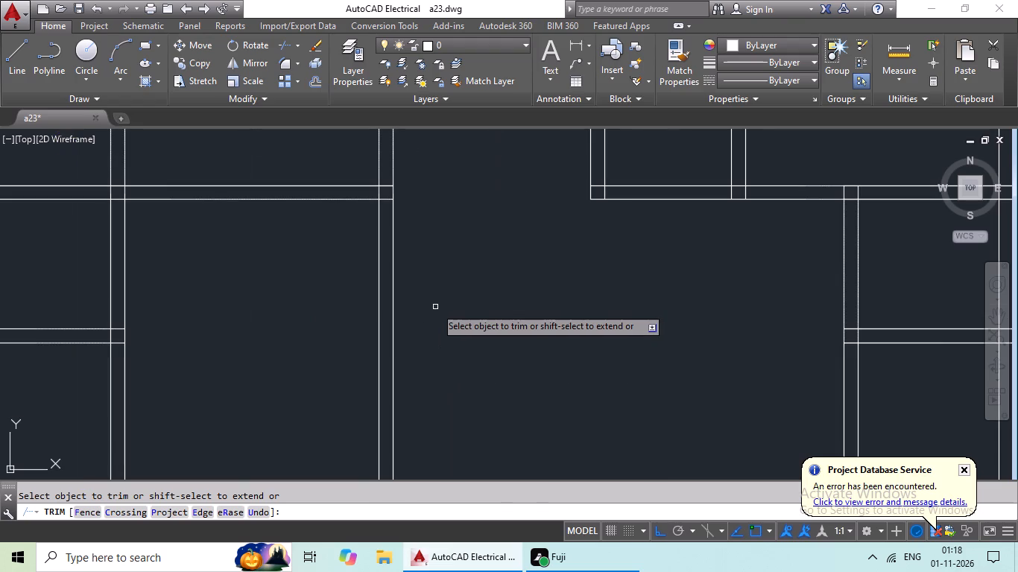
left_click_drag(454, 286, 341, 362)
left_click(342, 360)
scroll(383, 320, "down", 5)
middle_click_drag(388, 321, 388, 356)
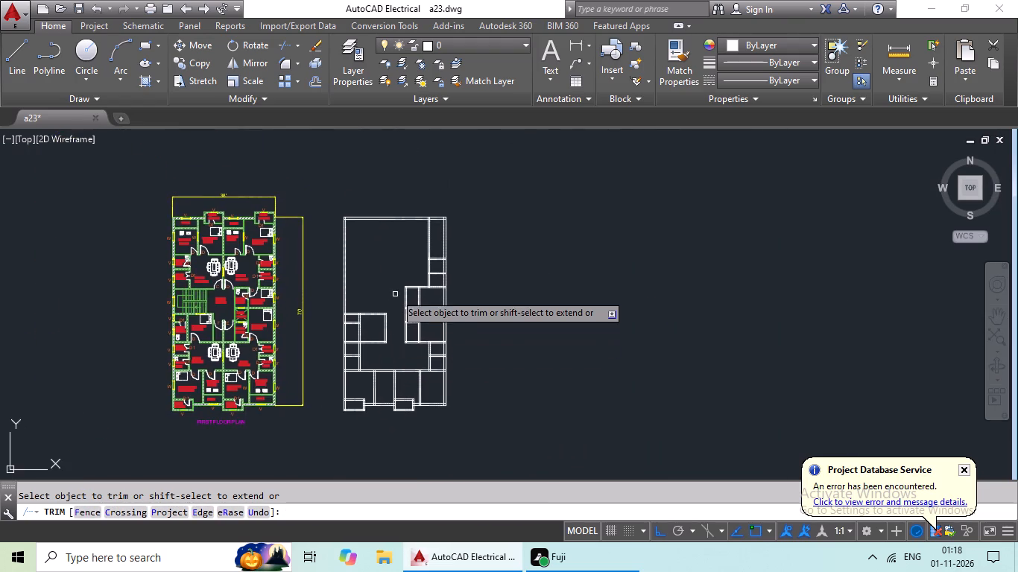
Trim away both lines of the right-side small rooms' vertical wall above the topmost small room.
scroll(395, 293, "up", 3)
scroll(395, 293, "down", 2)
middle_click_drag(395, 288, 390, 314)
middle_click_drag(367, 252, 352, 298)
scroll(431, 296, "up", 1)
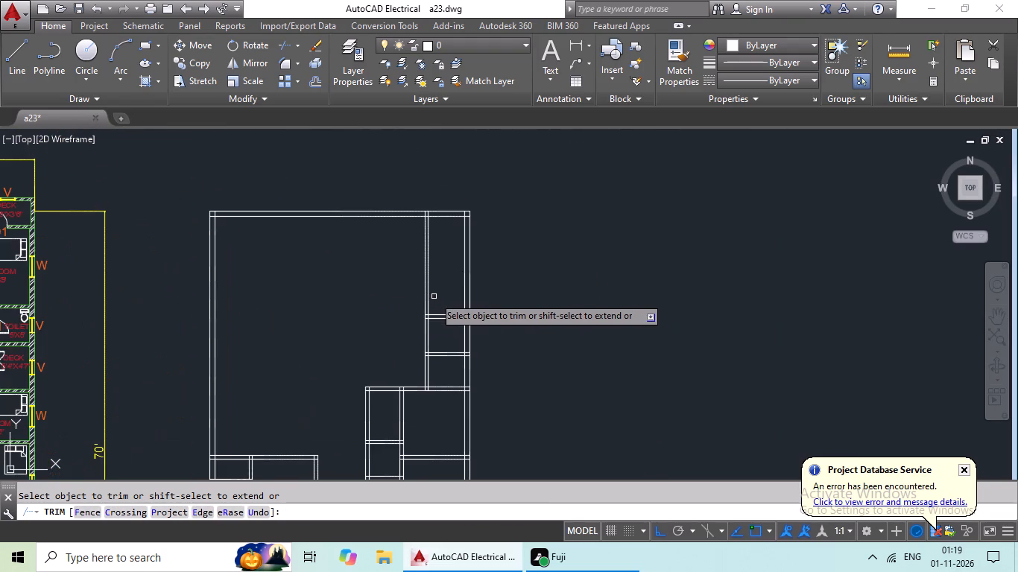
scroll(434, 296, "up", 2)
scroll(435, 296, "down", 2)
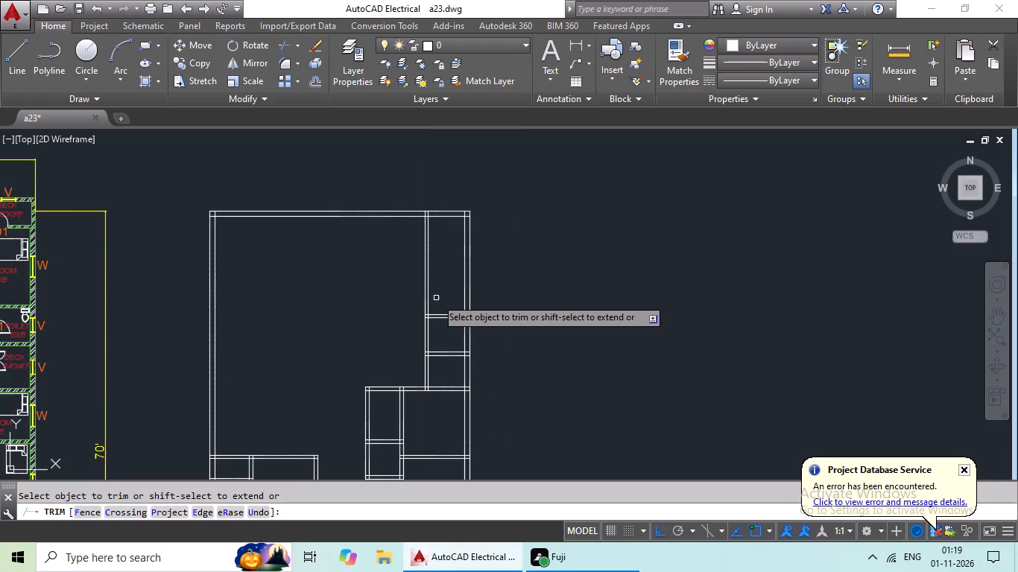
scroll(436, 298, "up", 2)
left_click_drag(449, 280, 341, 321)
left_click(341, 321)
scroll(364, 280, "down", 2)
key("Escape")
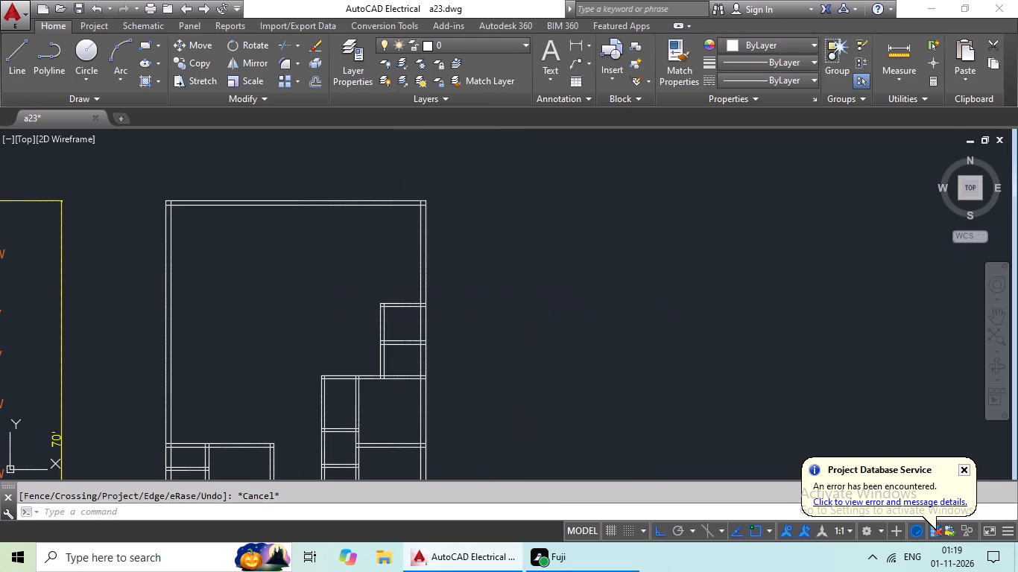
key("Escape")
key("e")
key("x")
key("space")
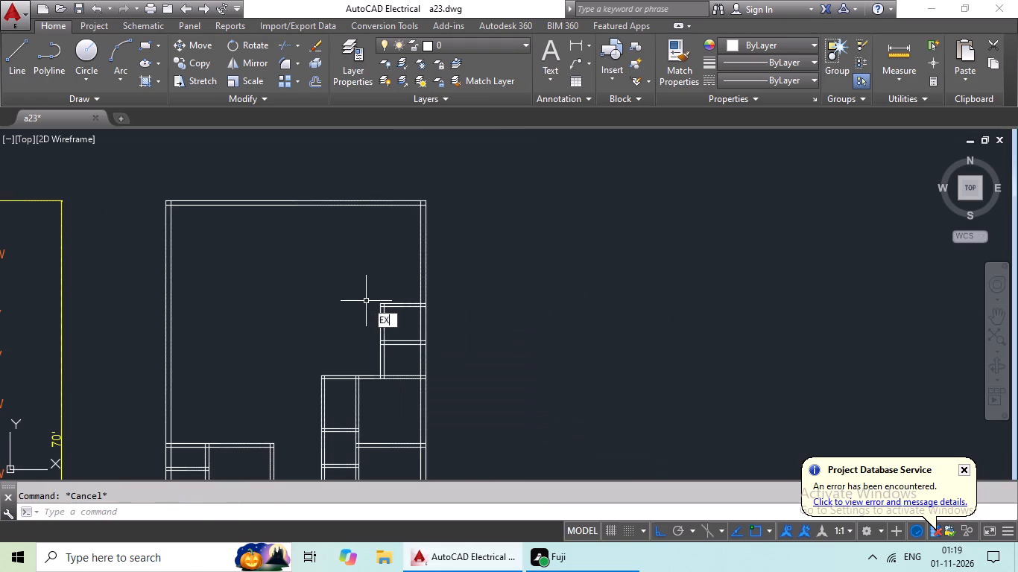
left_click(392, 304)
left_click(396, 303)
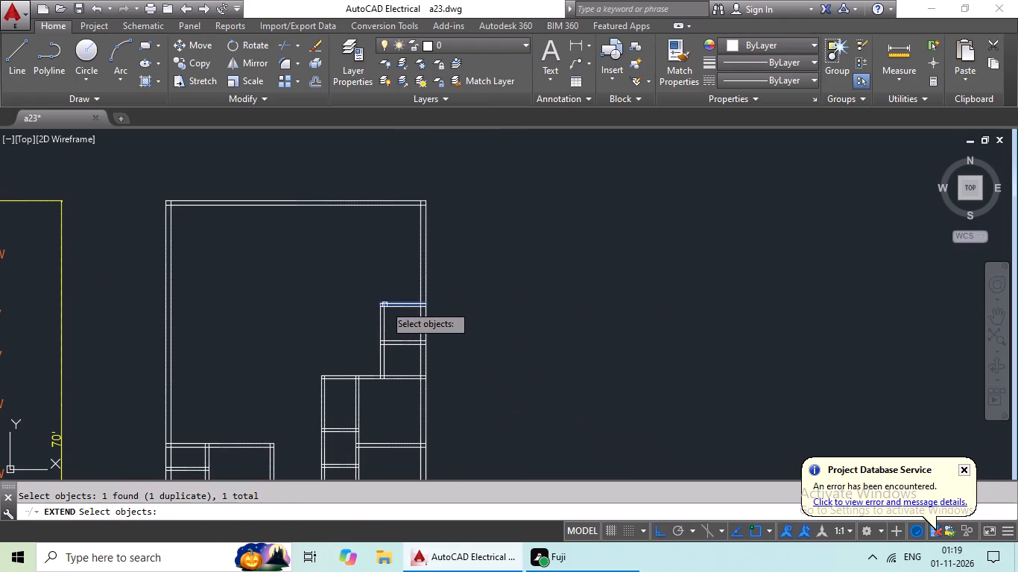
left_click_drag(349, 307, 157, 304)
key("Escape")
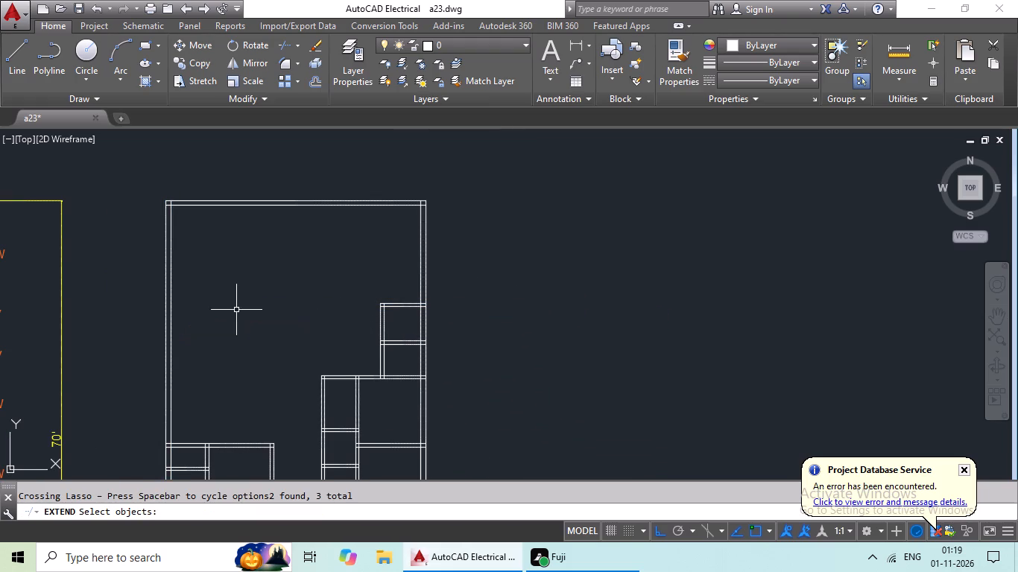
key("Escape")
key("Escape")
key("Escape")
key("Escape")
Extend both lines of the topmost right-side small room's upper and lower walls across to the left outer wall's inner line.
key("e")
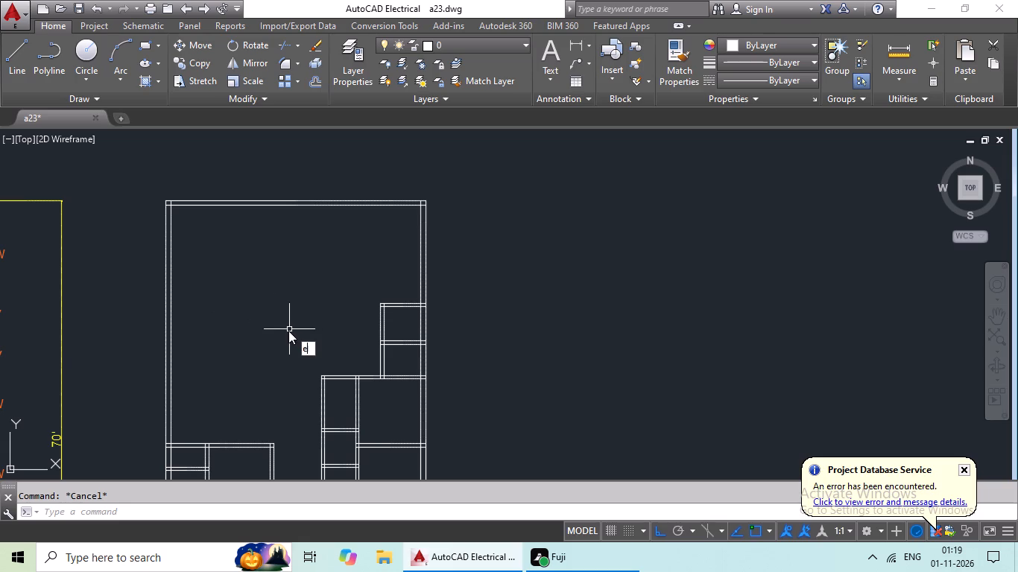
key("x")
key("space")
key("space")
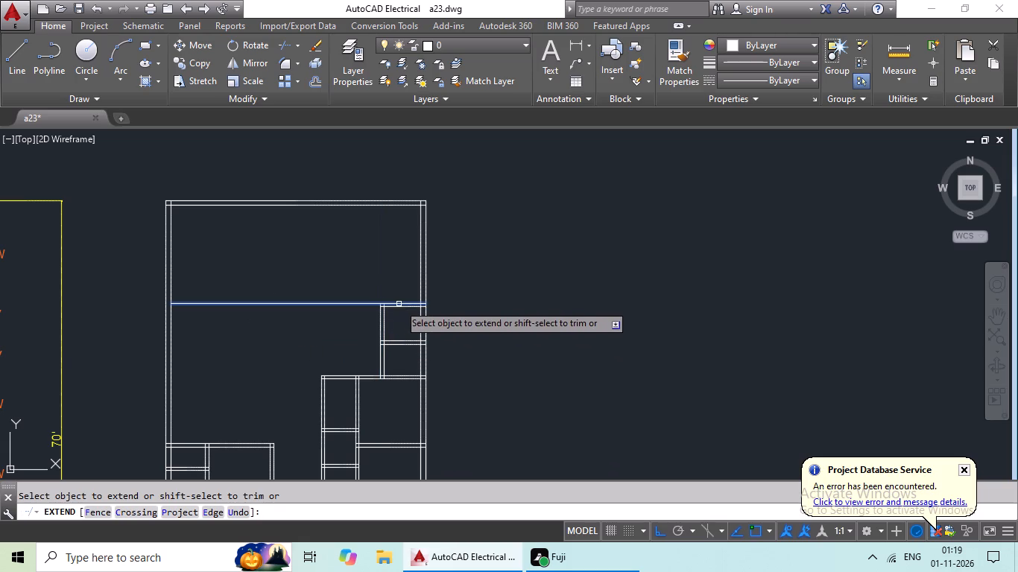
left_click(396, 305)
left_click(391, 309)
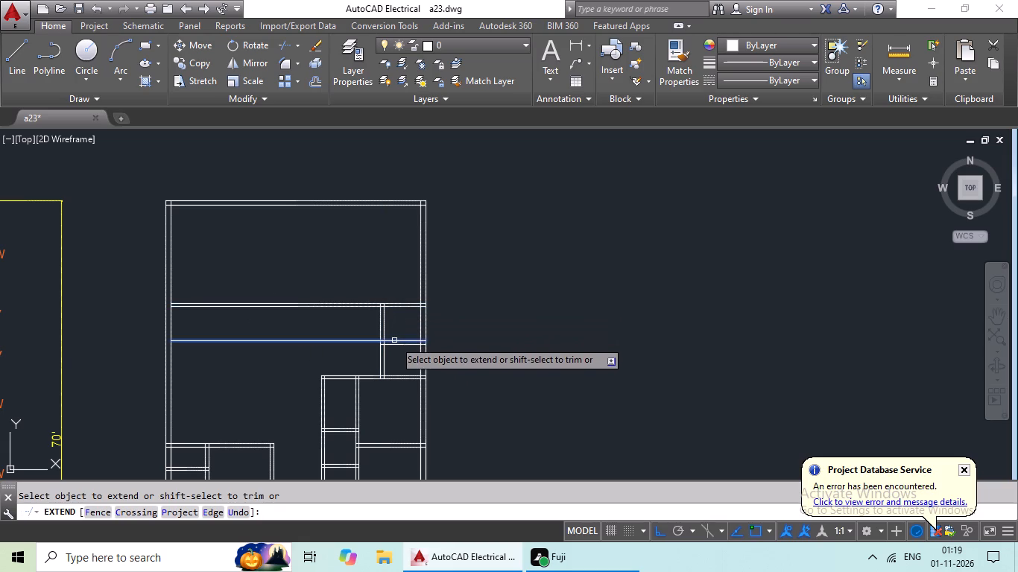
left_click(394, 340)
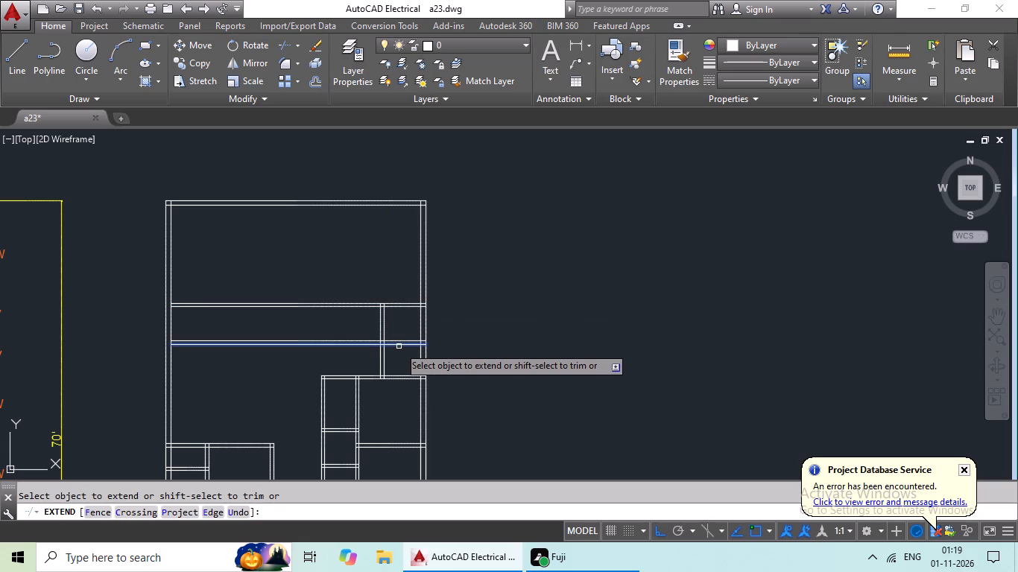
left_click(399, 346)
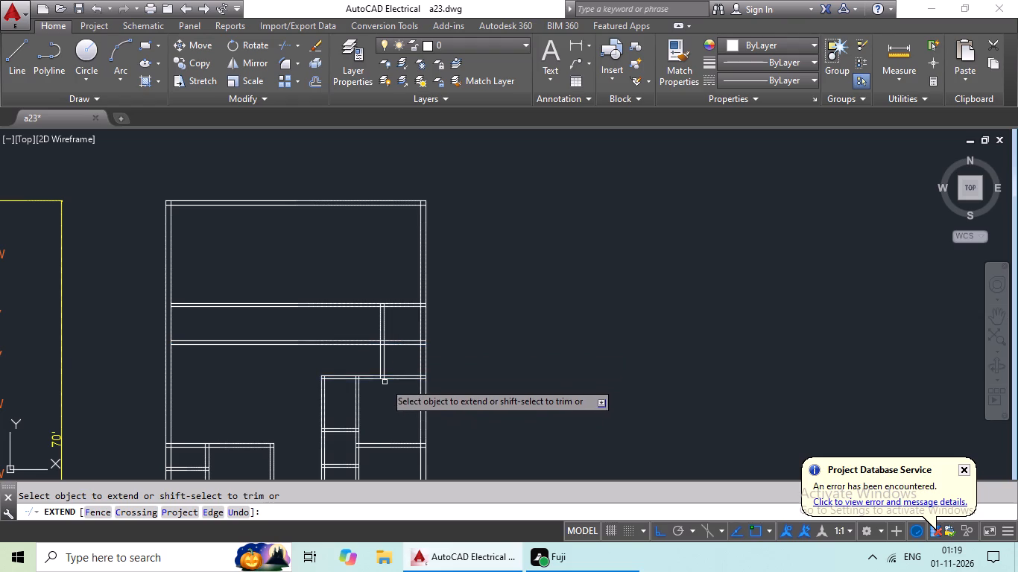
Extend the wall lines below the right-side small rooms and the two walls above them to the left outer wall's outer line.
scroll(367, 376, "up", 1)
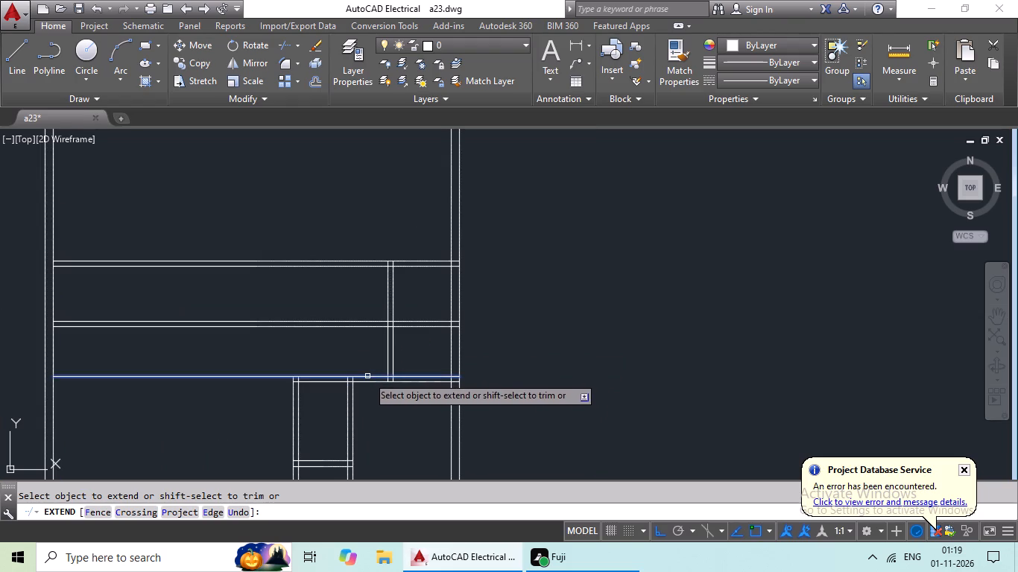
left_click_drag(367, 376, 356, 376)
left_click(179, 376)
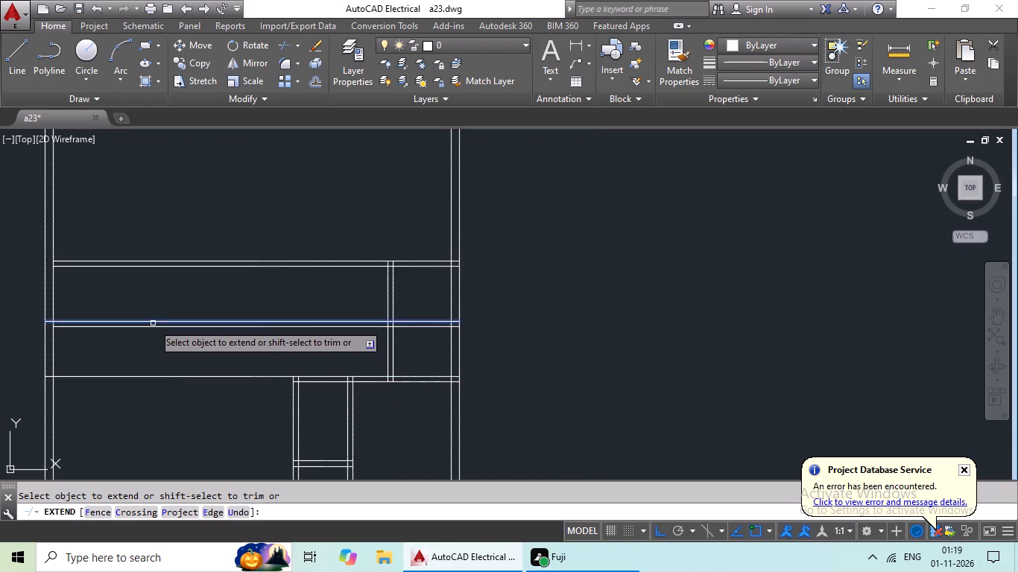
left_click(153, 323)
left_click(132, 328)
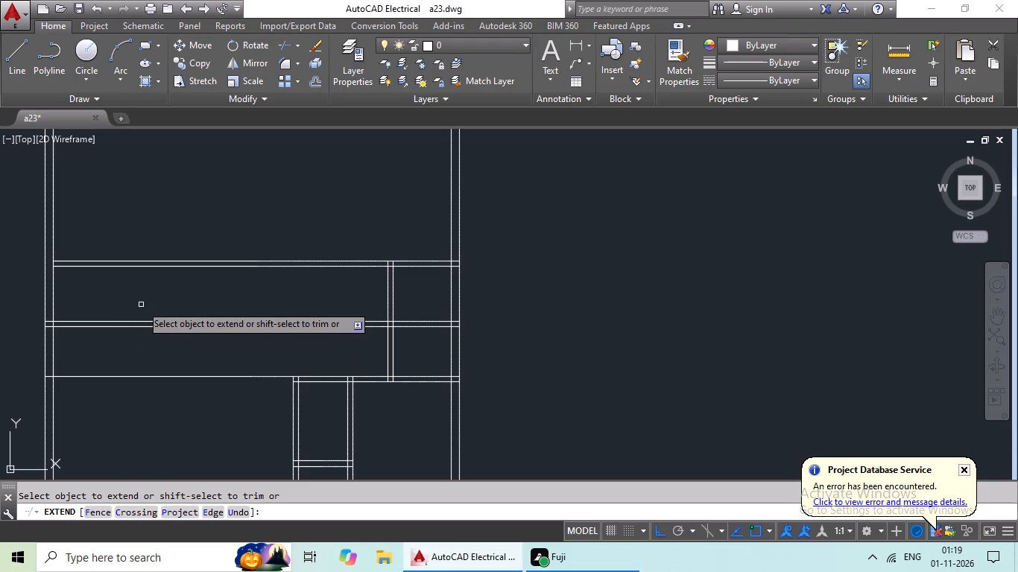
left_click(60, 268)
left_click(61, 262)
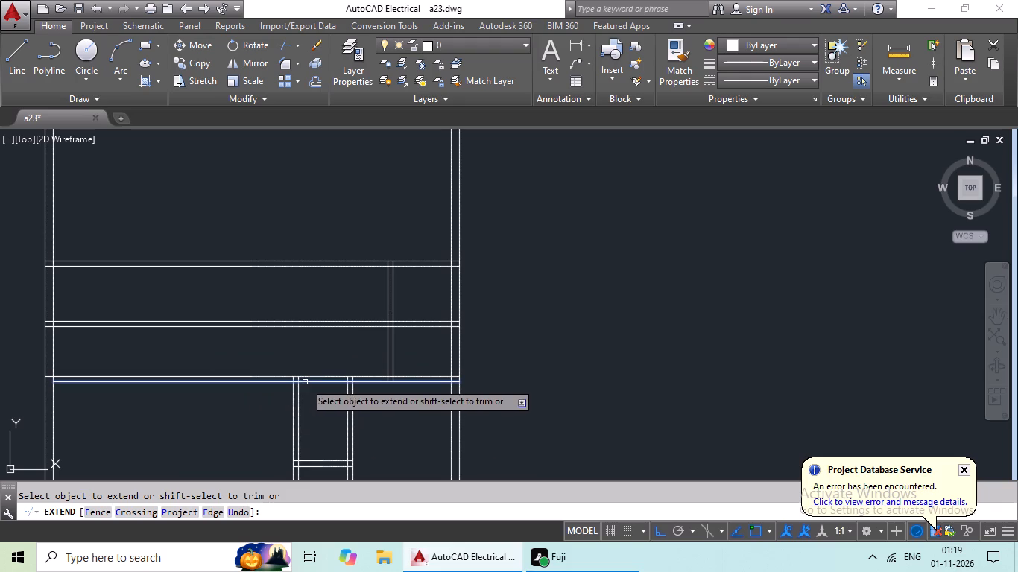
left_click_drag(305, 382, 285, 384)
left_click(133, 384)
middle_click_drag(215, 337, 254, 261)
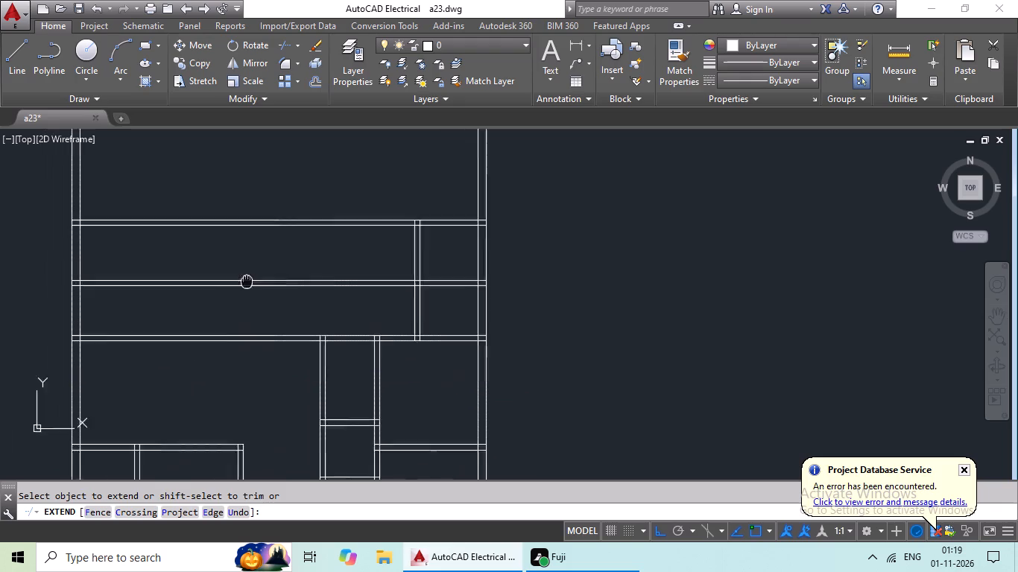
middle_click_drag(254, 261, 261, 228)
scroll(262, 214, "down", 1)
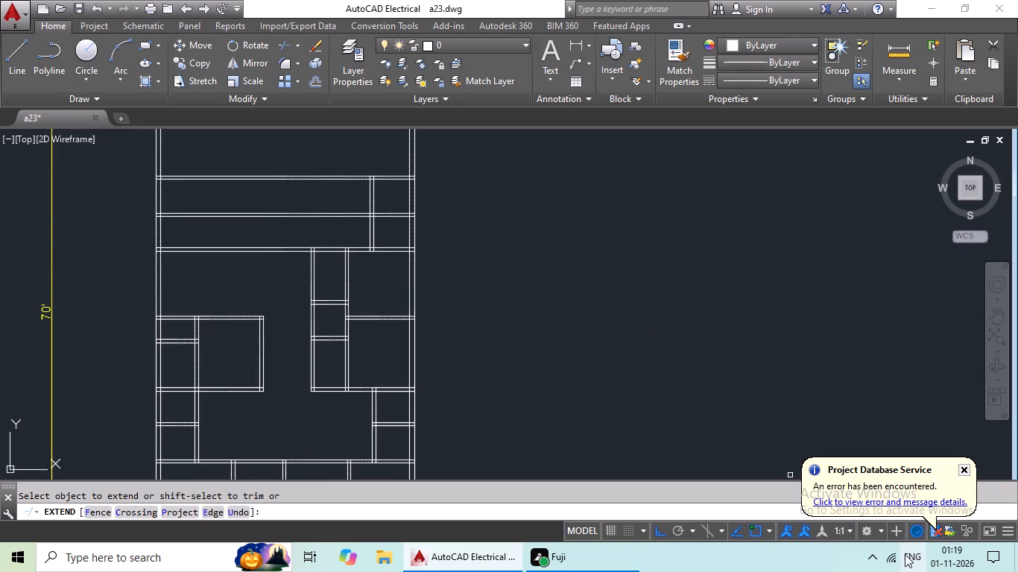
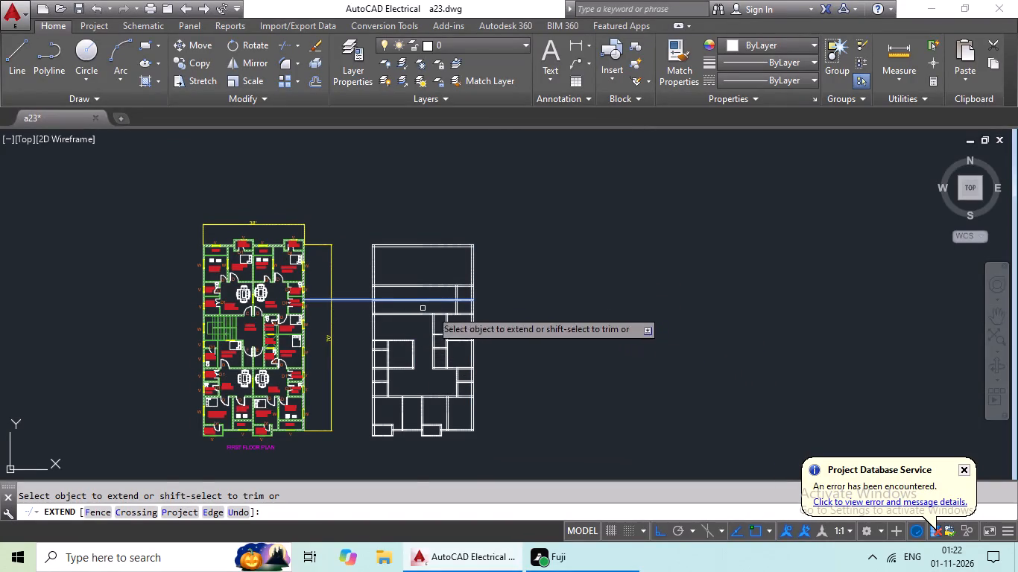
Offset the left outer wall's inner line 6'9" into the plan.
scroll(508, 320, "up", 2)
middle_click_drag(515, 318, 649, 302)
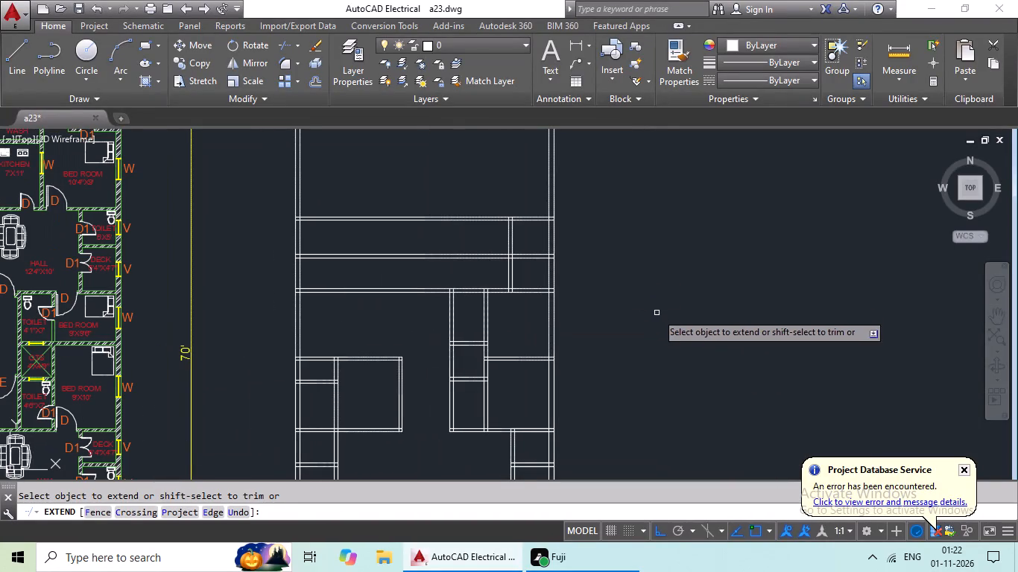
key("Escape")
key("Escape")
key("o")
key("Return")
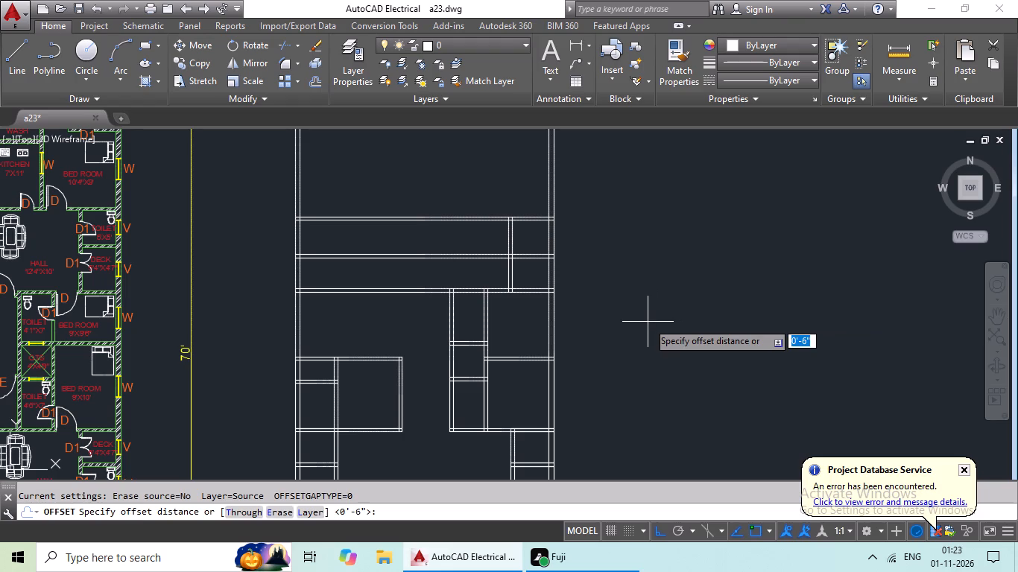
type("6'")
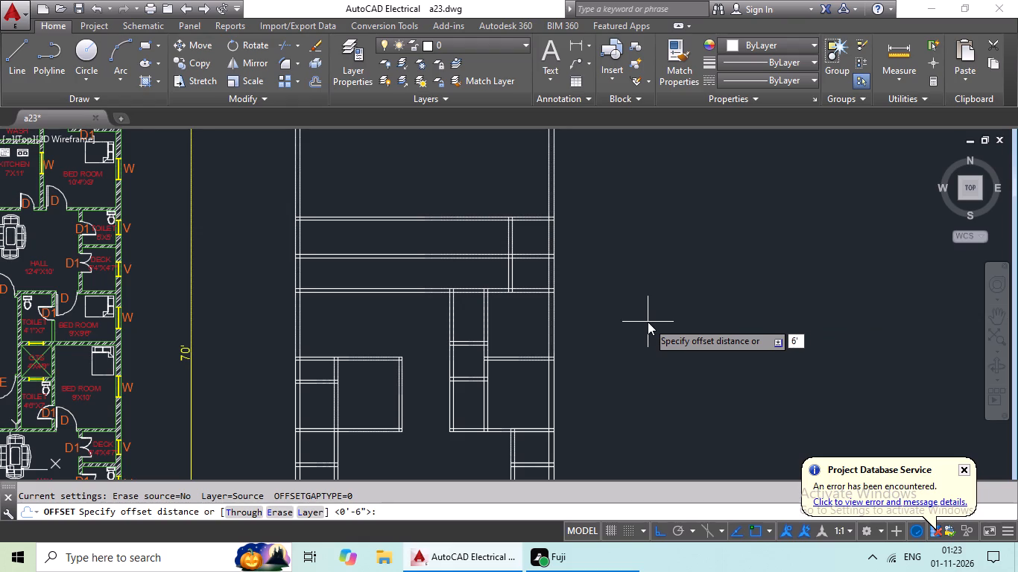
type("9\"")
key("Return")
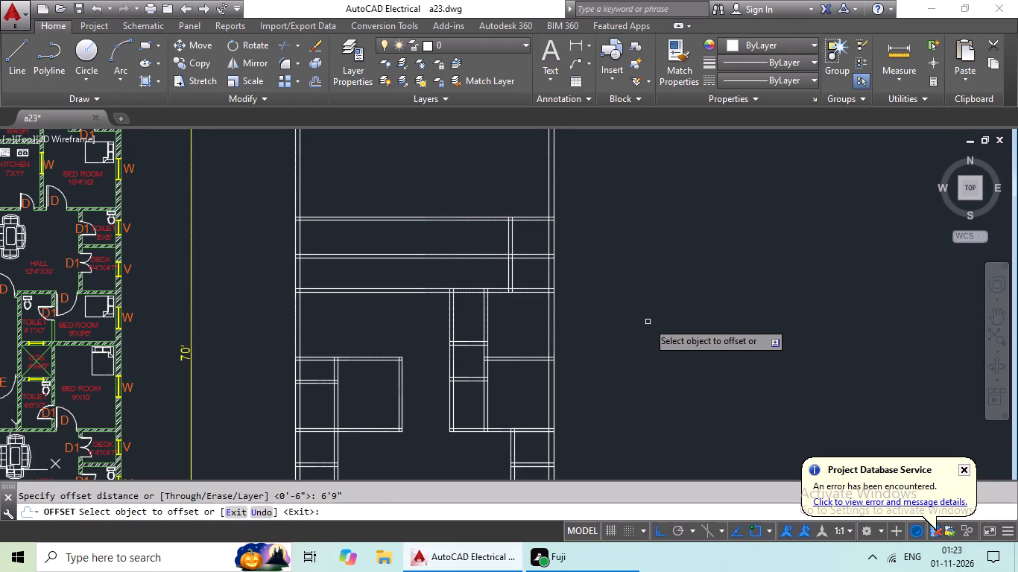
left_click_drag(298, 268, 308, 266)
left_click(323, 263)
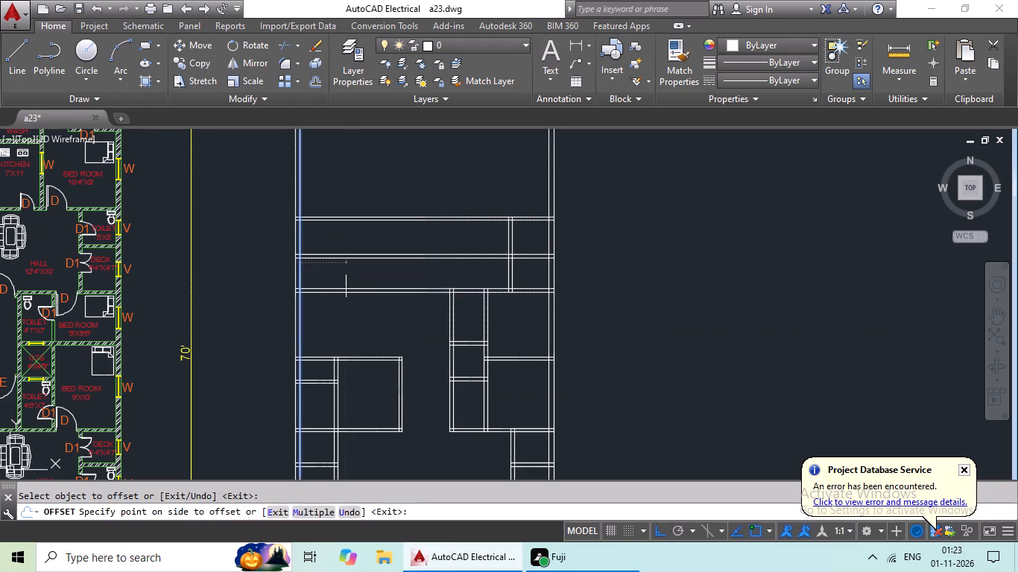
key("Escape")
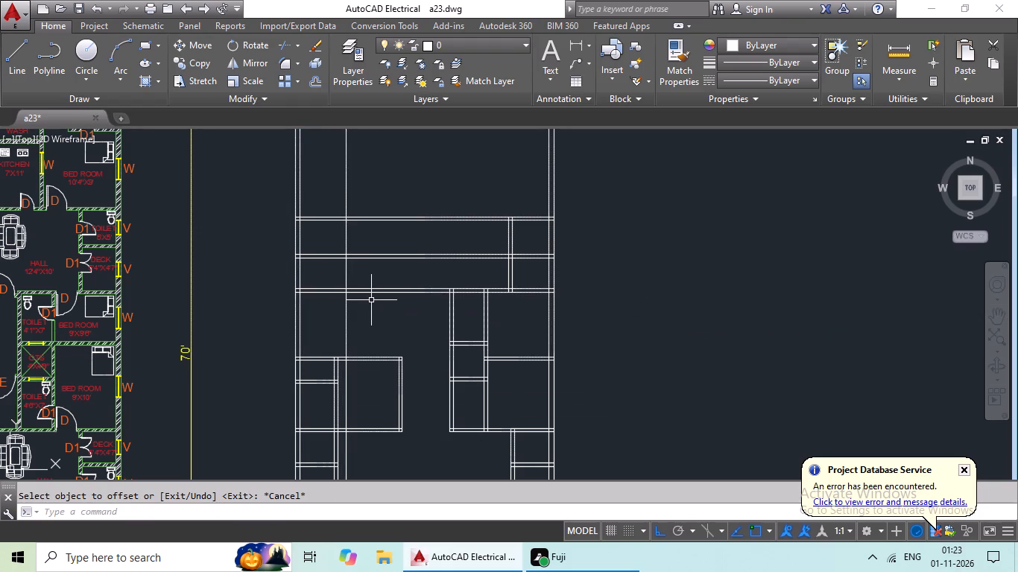
Trim the new vertical line at the upper line of the wall above the stair area and delete its lower remainder.
type("tr")
key("space")
key("space")
scroll(350, 299, "up", 3)
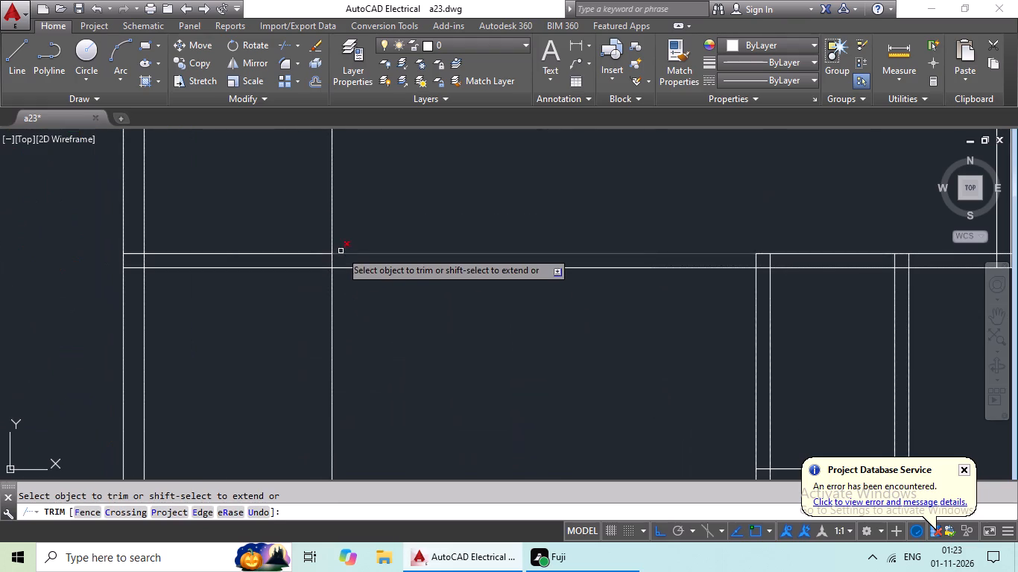
left_click(333, 258)
scroll(378, 295, "down", 3)
key("Escape")
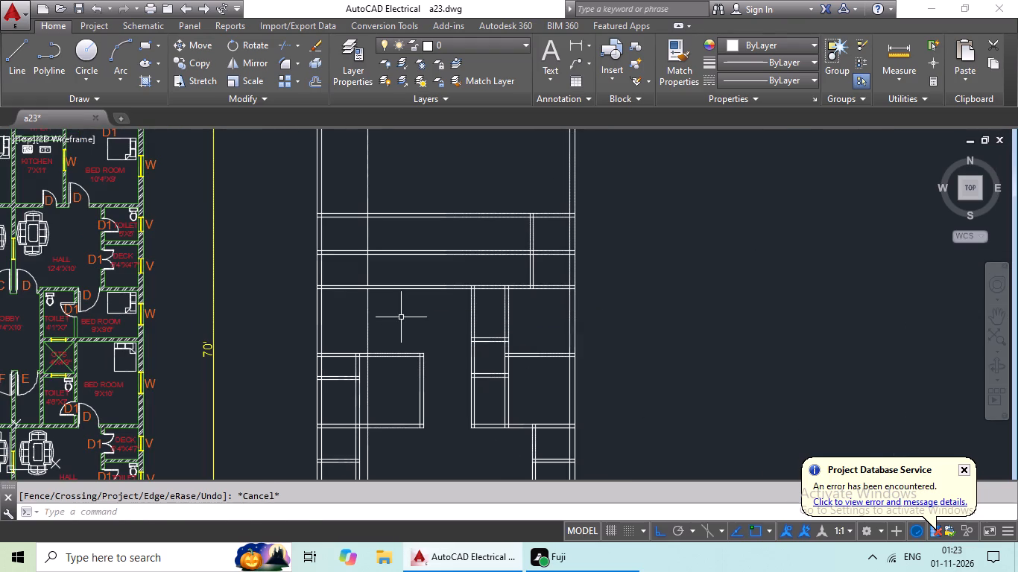
left_click_drag(401, 317, 335, 317)
left_click(343, 319)
key("Delete")
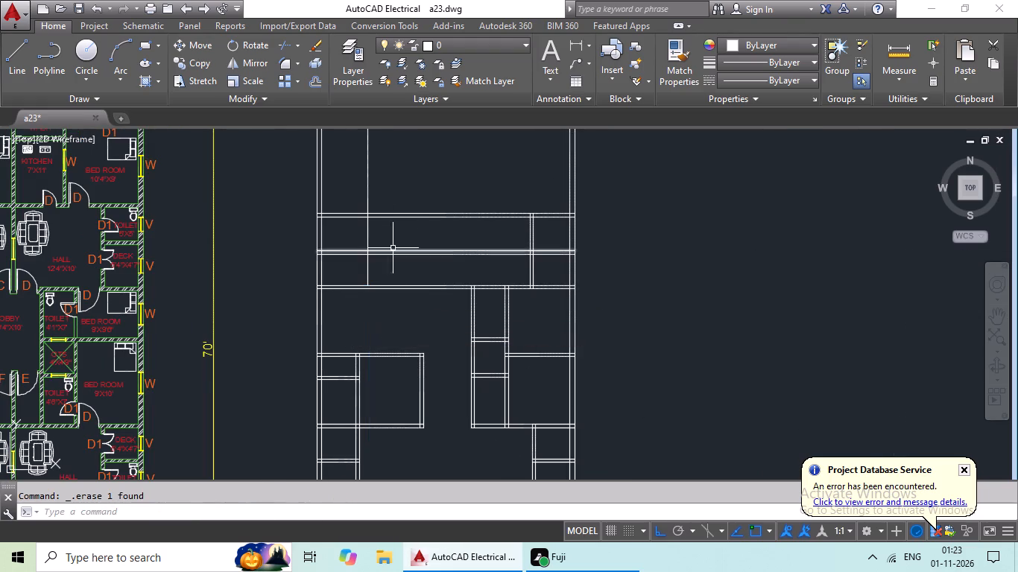
Offset the new vertical line 6" to the right to form the left small rooms' inner wall.
scroll(396, 216, "down", 1)
middle_click_drag(423, 197, 414, 229)
key("Escape")
key("o")
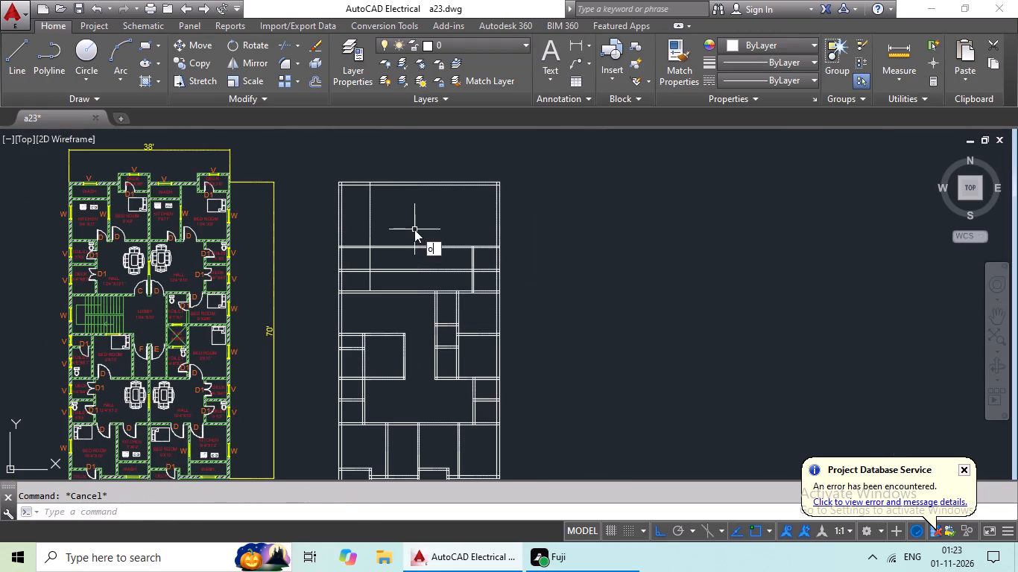
key("Return")
type("6\"")
key("Return")
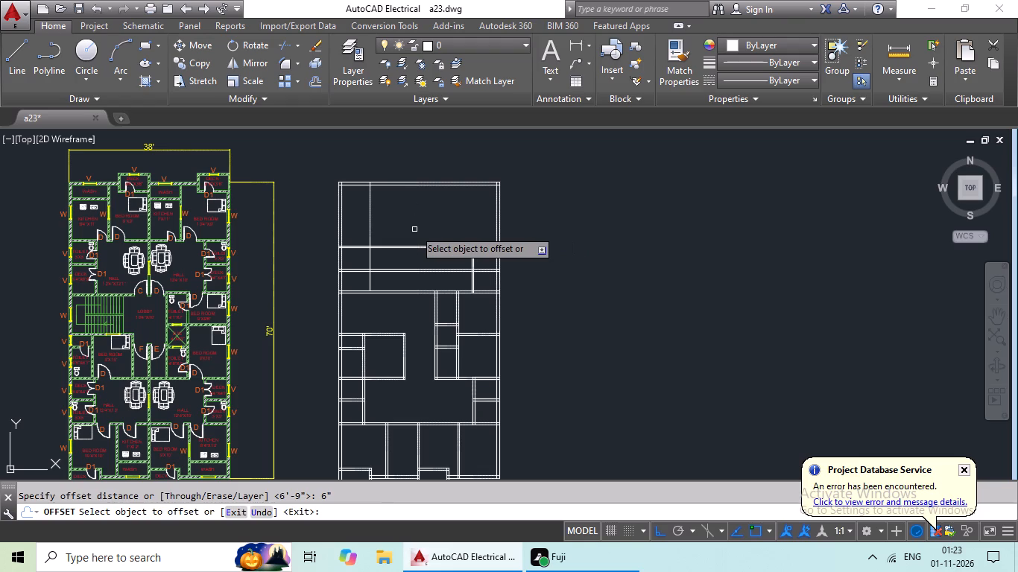
left_click(368, 252)
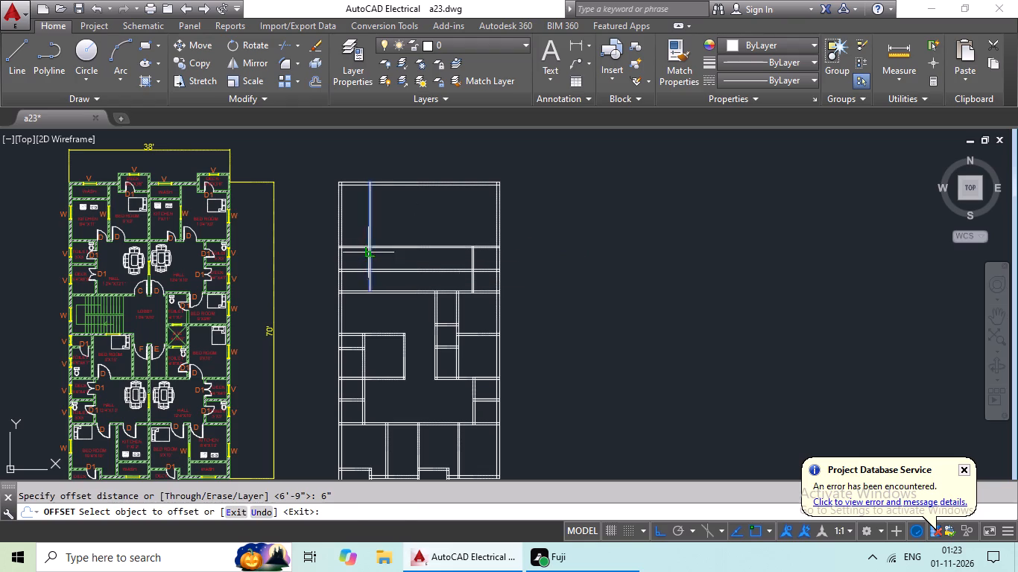
left_click(388, 253)
scroll(381, 293, "up", 3)
key("Escape")
key("Escape")
Extend both lines of the left small rooms' vertical wall down to the lower line of the horizontal wall beneath them.
key("e")
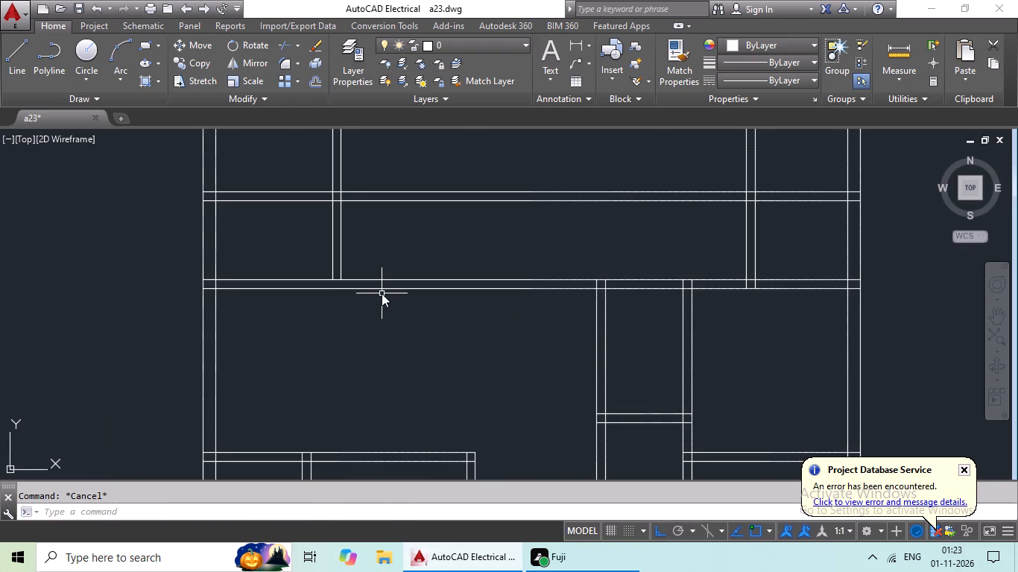
key("x")
key("space")
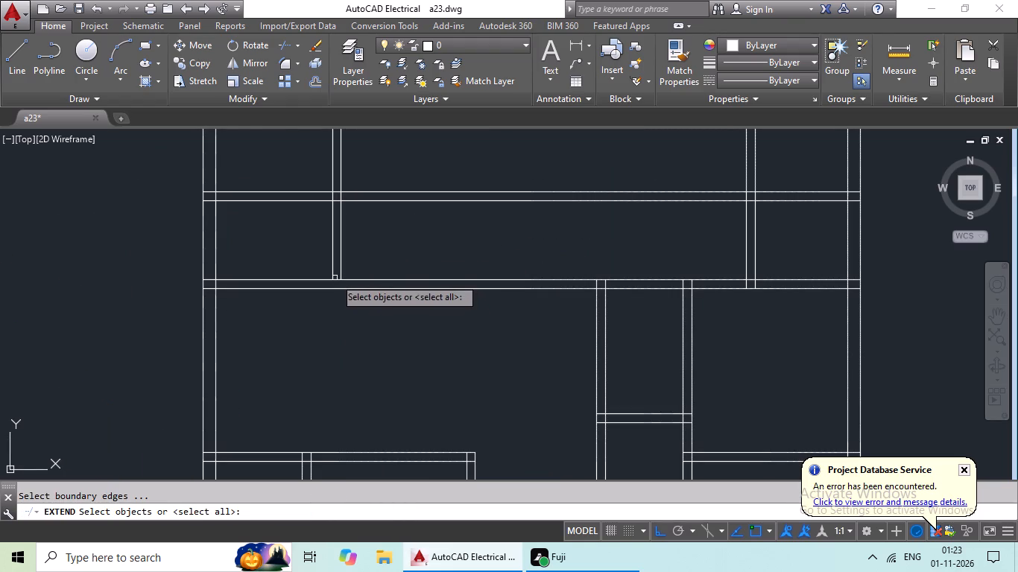
key("space")
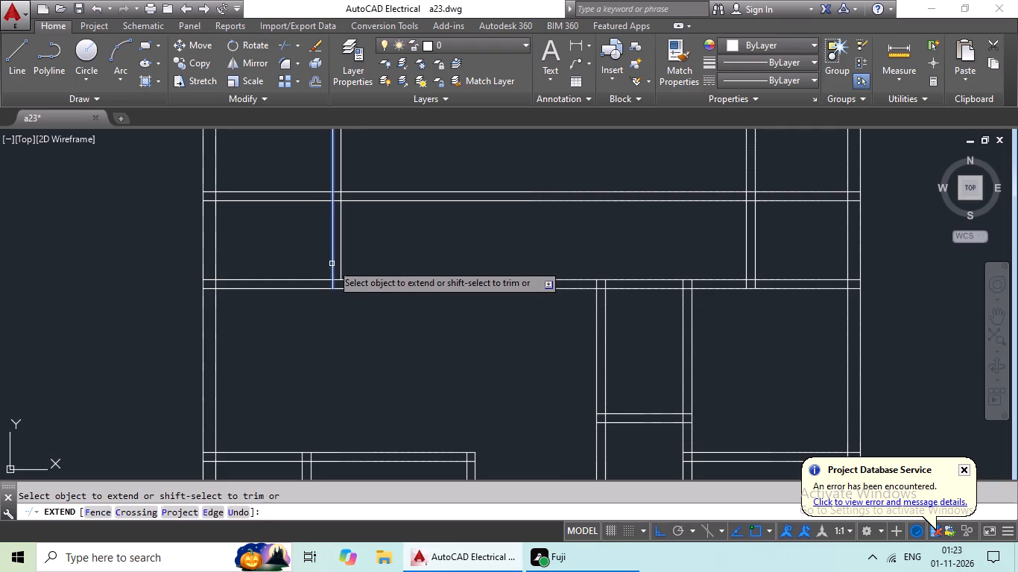
left_click(332, 263)
left_click(340, 270)
scroll(371, 268, "down", 2)
middle_click_drag(373, 276, 368, 314)
key("Escape")
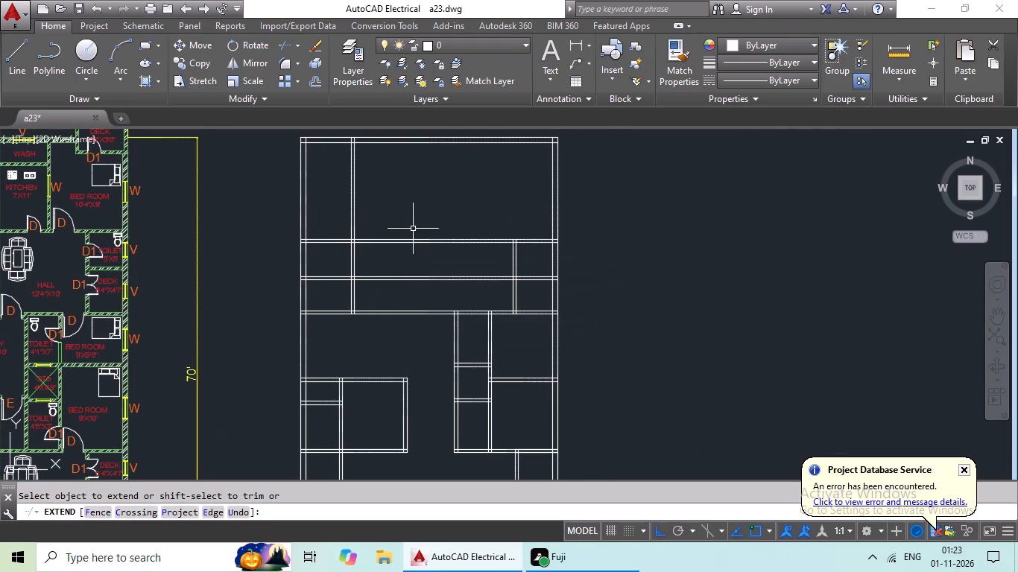
key("Escape")
key("Escape")
Trim away both lines of the left small rooms' vertical wall above the horizontal wall that tops these rooms.
key("t")
type("r")
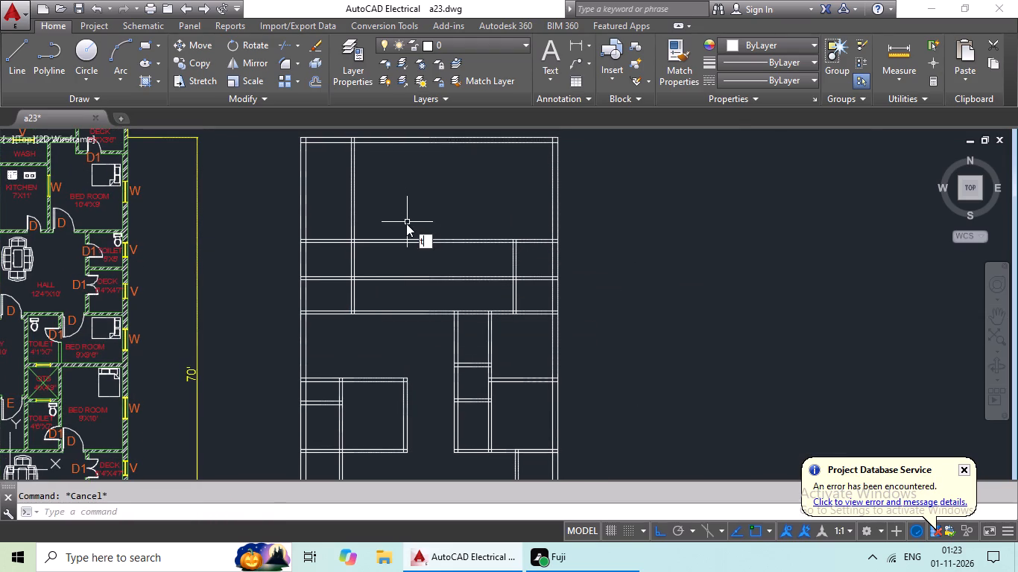
key("space")
key("space")
scroll(346, 206, "up", 2)
left_click_drag(441, 208, 333, 264)
left_click(333, 264)
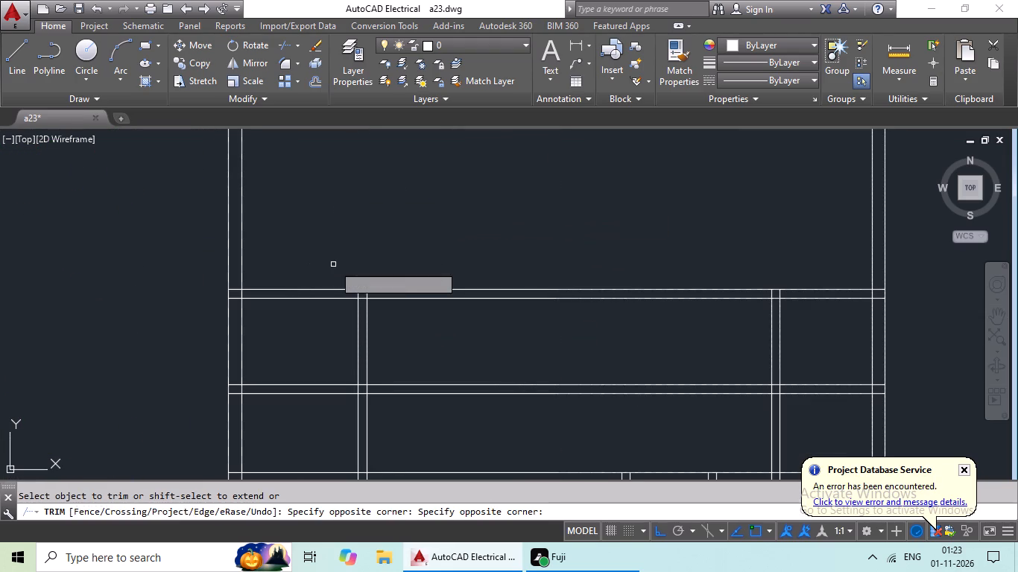
scroll(501, 240, "down", 2)
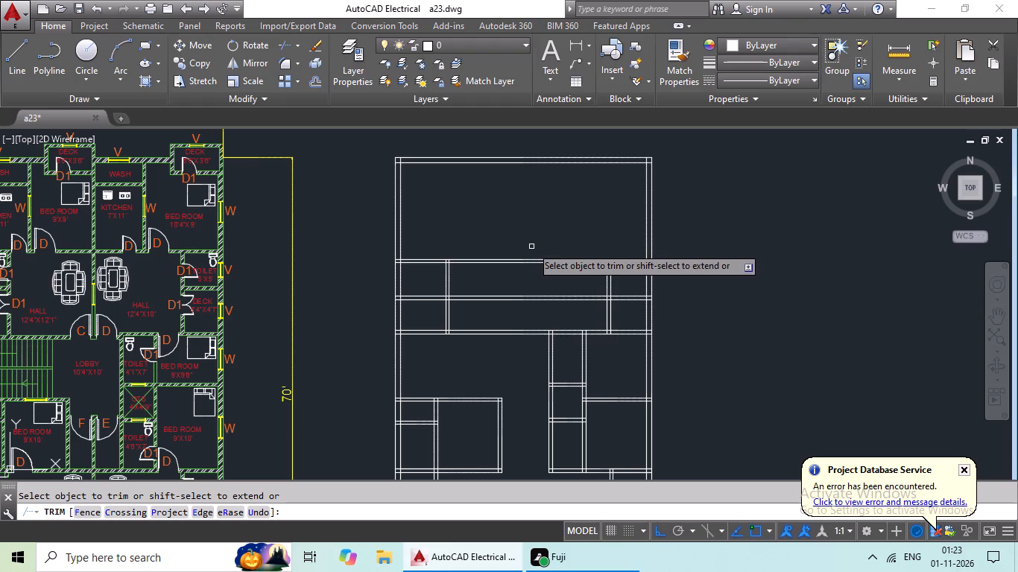
Trim away both lines of the middle horizontal wall between the left and right small rooms at the upper hall.
scroll(518, 314, "up", 3)
scroll(550, 228, "down", 1)
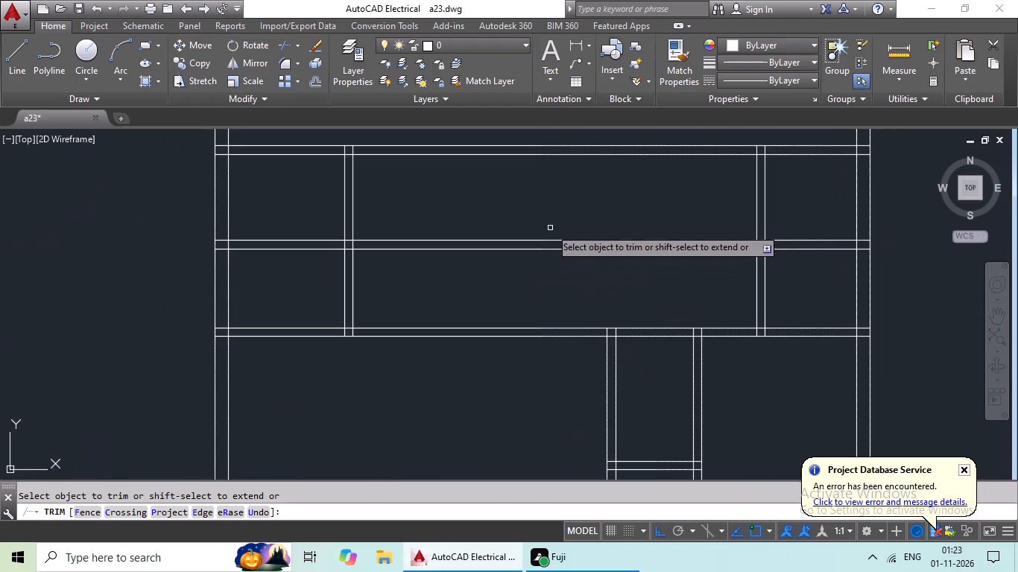
left_click_drag(555, 222, 504, 287)
left_click(505, 281)
scroll(530, 260, "down", 1)
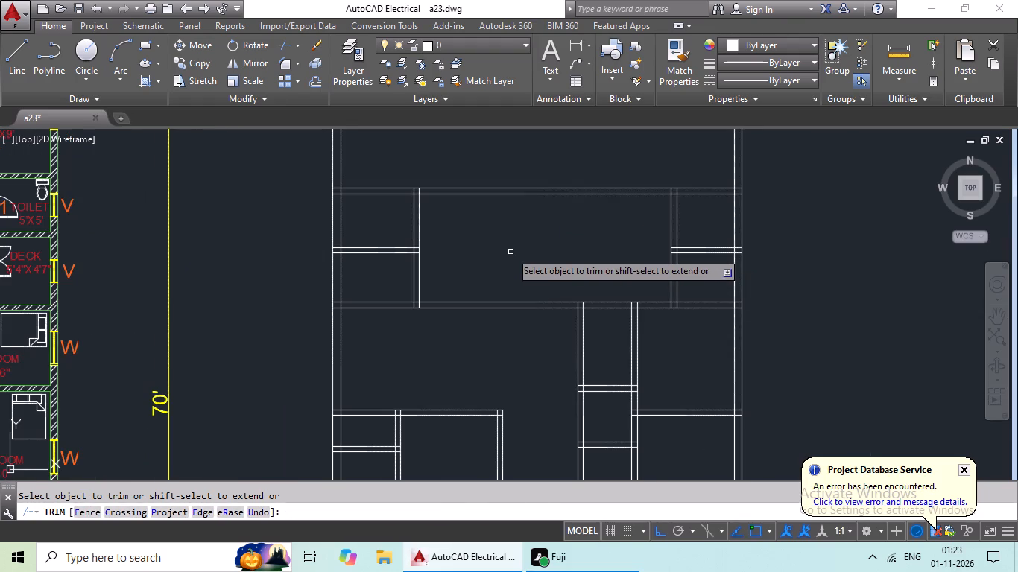
scroll(553, 265, "down", 2)
middle_click_drag(560, 260, 560, 260)
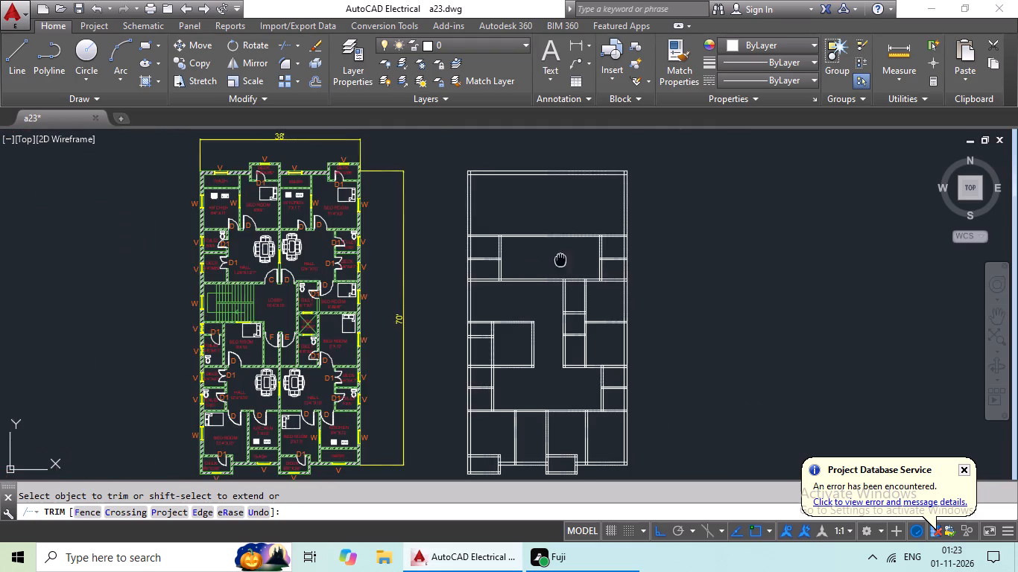
middle_click_drag(560, 260, 639, 241)
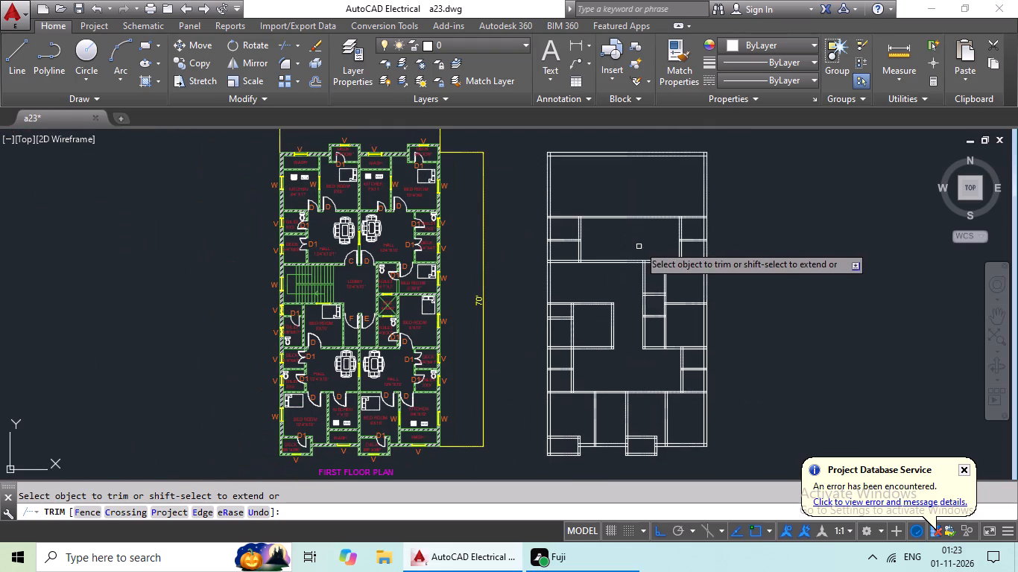
scroll(625, 229, "down", 1)
middle_click_drag(659, 203, 630, 320)
scroll(609, 321, "up", 3)
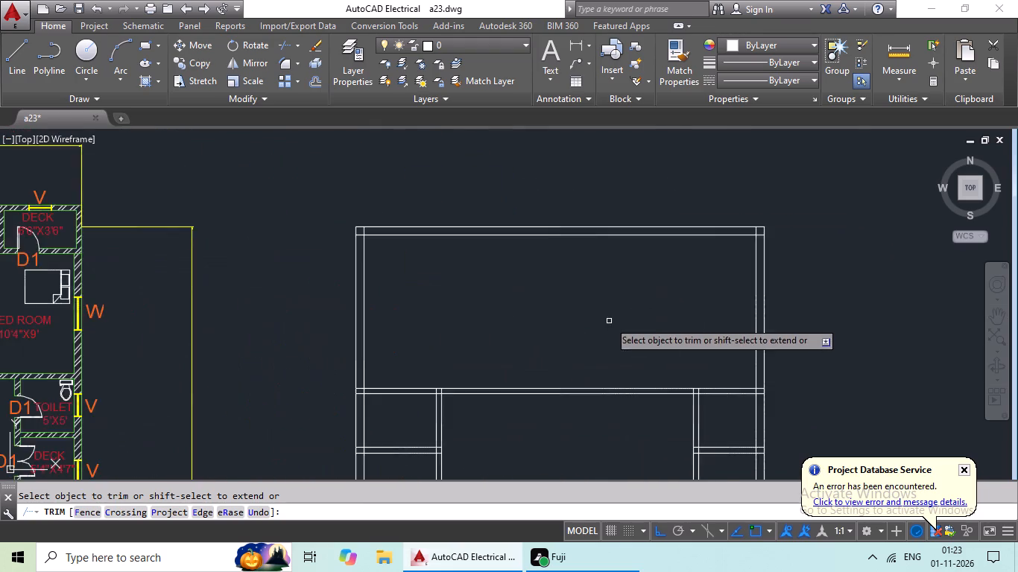
middle_click_drag(608, 321, 683, 231)
key("Escape")
key("Escape")
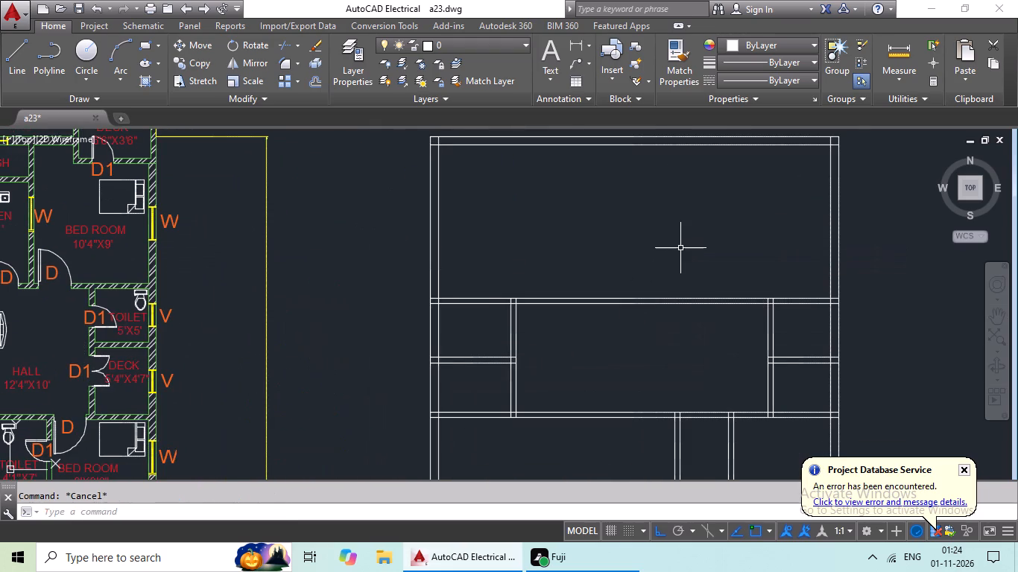
Offset the left outer wall's inner line 8'4" into the plan for the top-left kitchen.
key("o")
key("Return")
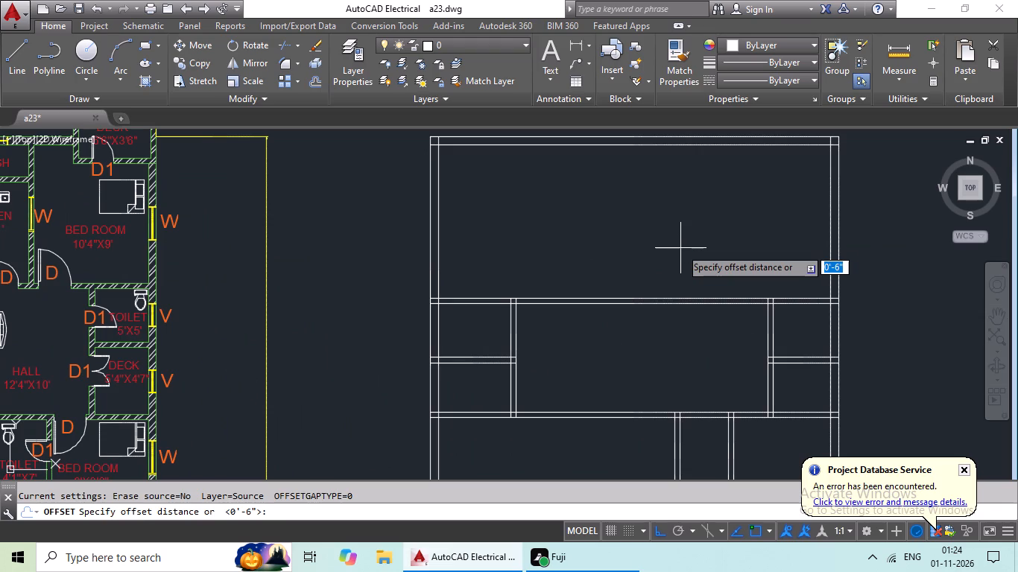
key("8")
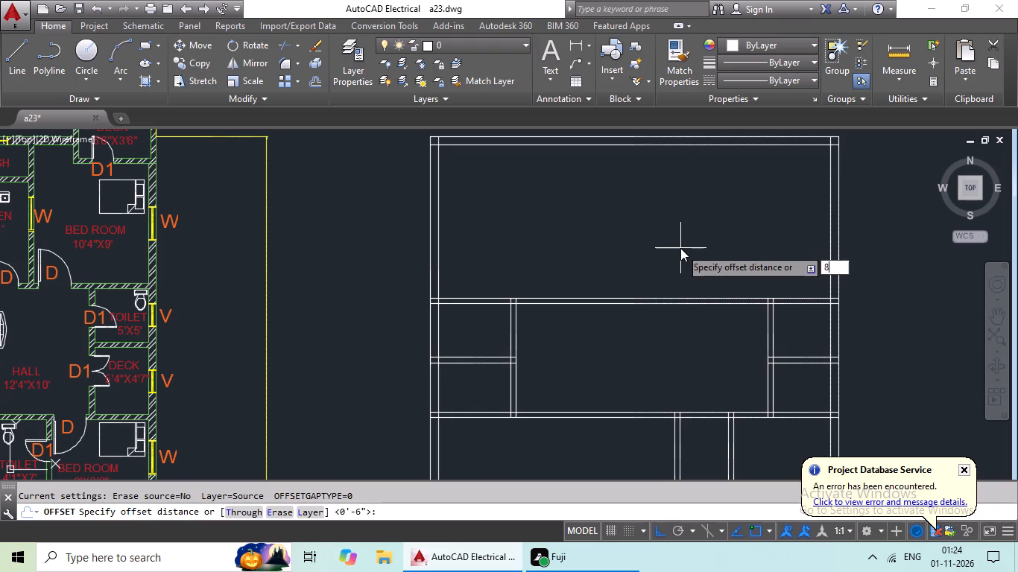
type("'4\"")
key("Return")
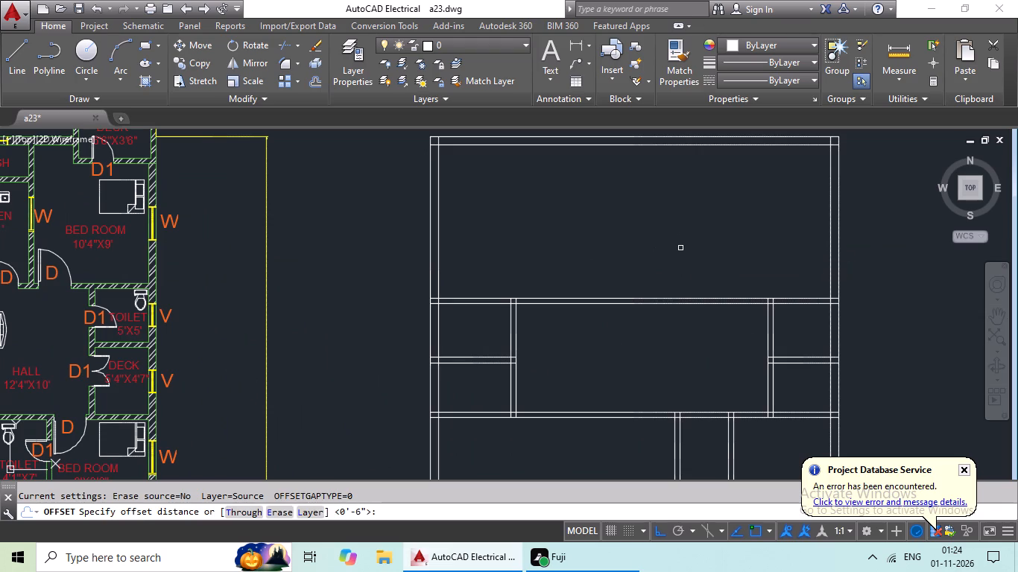
left_click(437, 233)
left_click(534, 223)
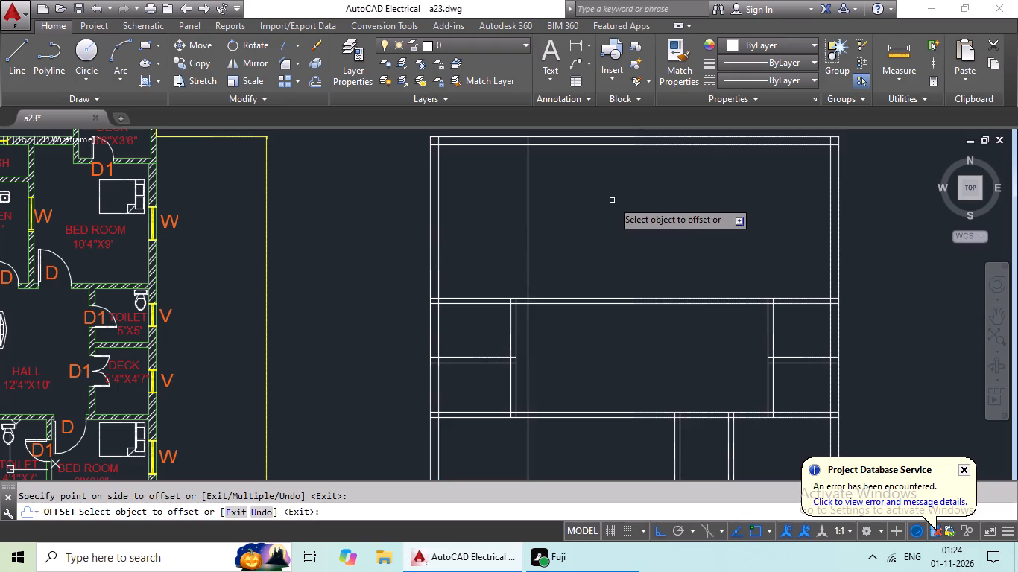
key("Escape")
key("Escape")
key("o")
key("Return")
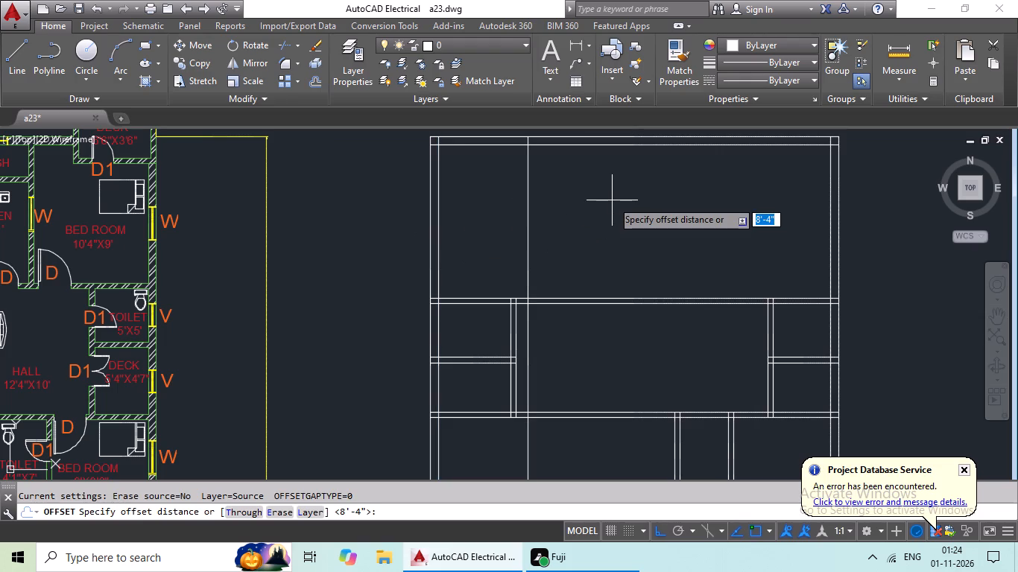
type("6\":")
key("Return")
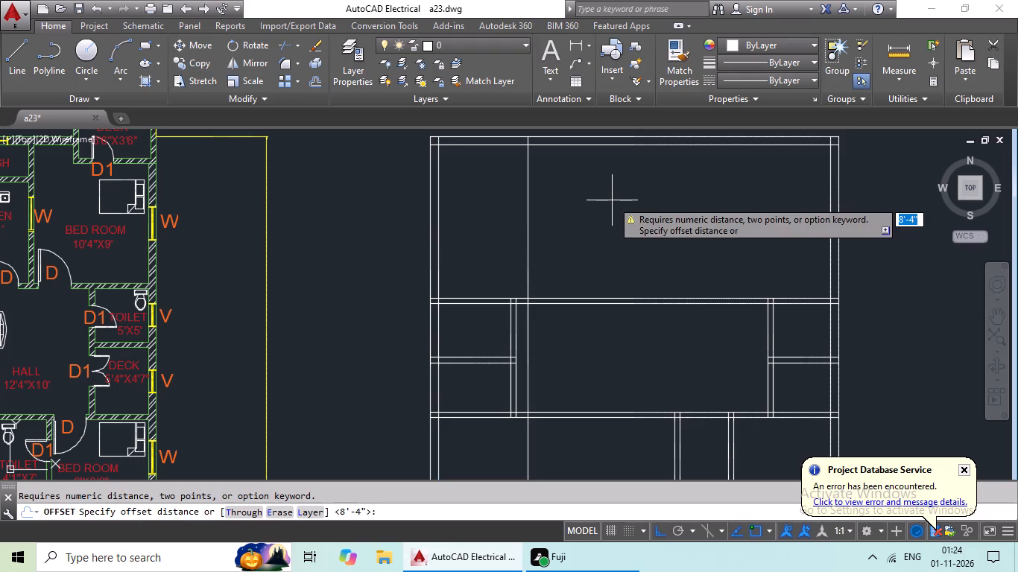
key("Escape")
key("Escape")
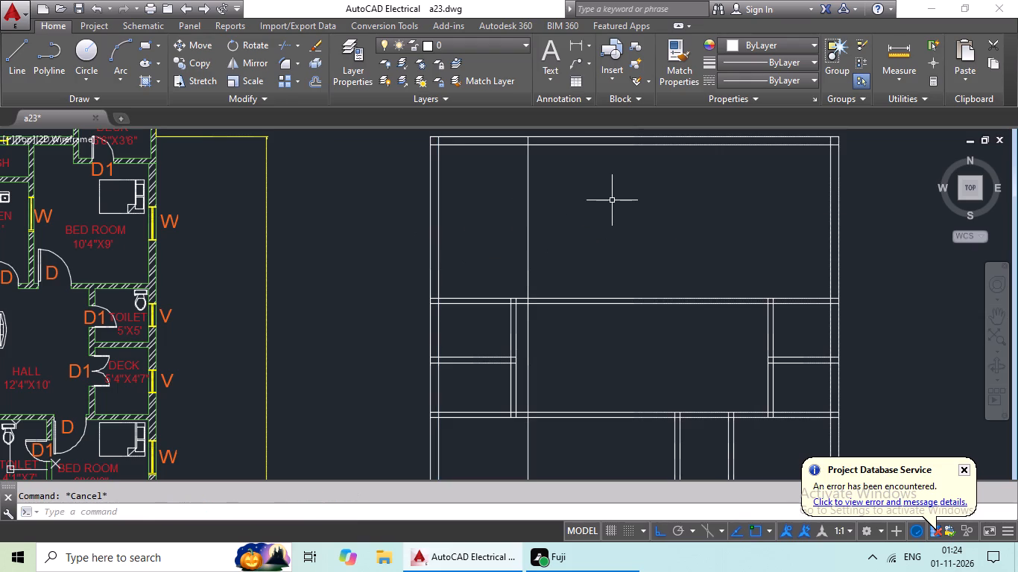
Offset the kitchen's new vertical line 6" to the right to give the wall its thickness.
key("o")
key("Return")
type("6\"")
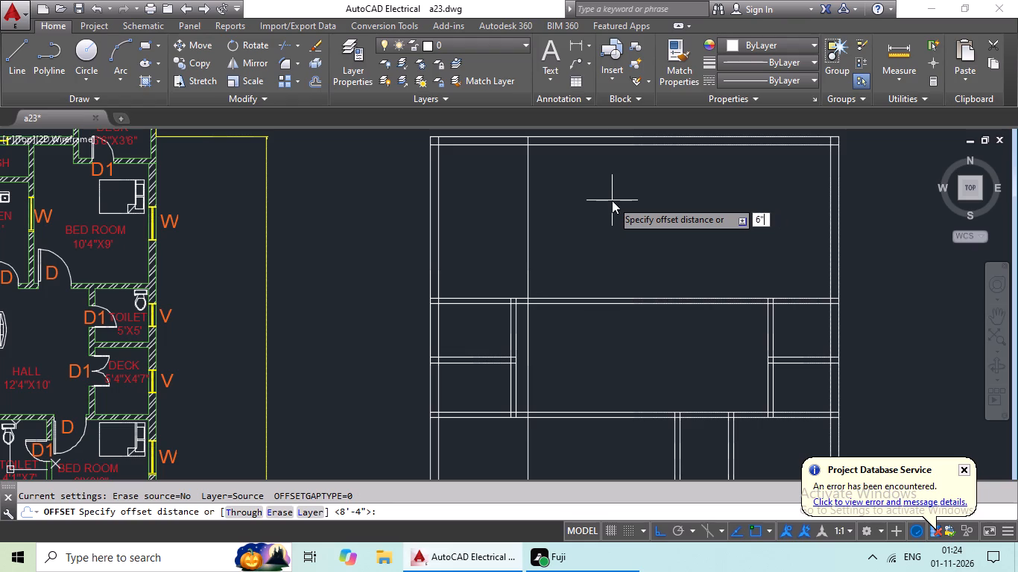
key("Return")
left_click_drag(528, 210, 543, 212)
left_click(573, 209)
scroll(604, 202, "down", 3)
middle_click_drag(610, 201, 569, 209)
scroll(551, 258, "up", 2)
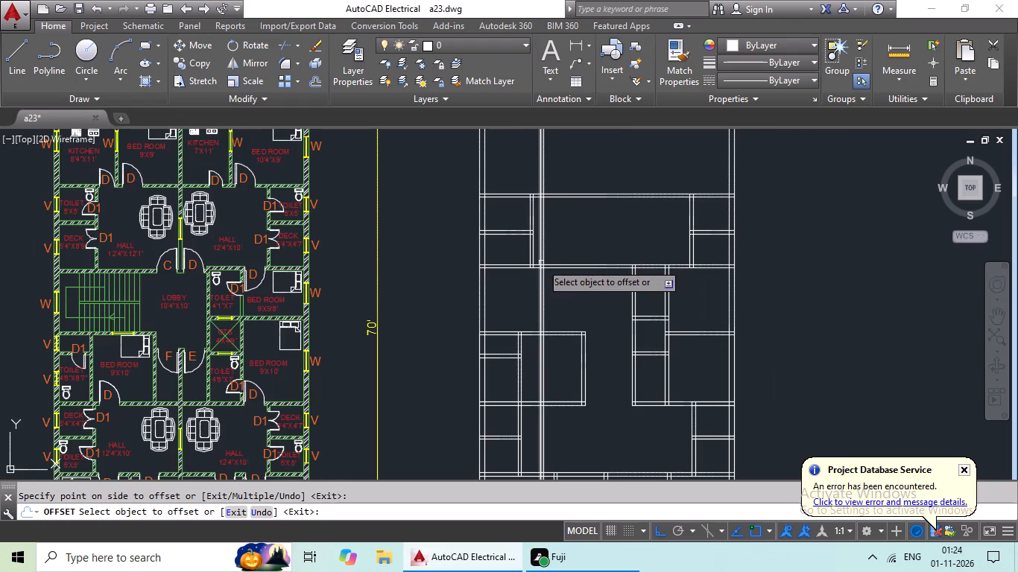
key("Escape")
Trim both lines of the top-left kitchen's vertical wall where they cross the upper hall, between its two horizontal walls.
key("t")
key("r")
key("space")
key("space")
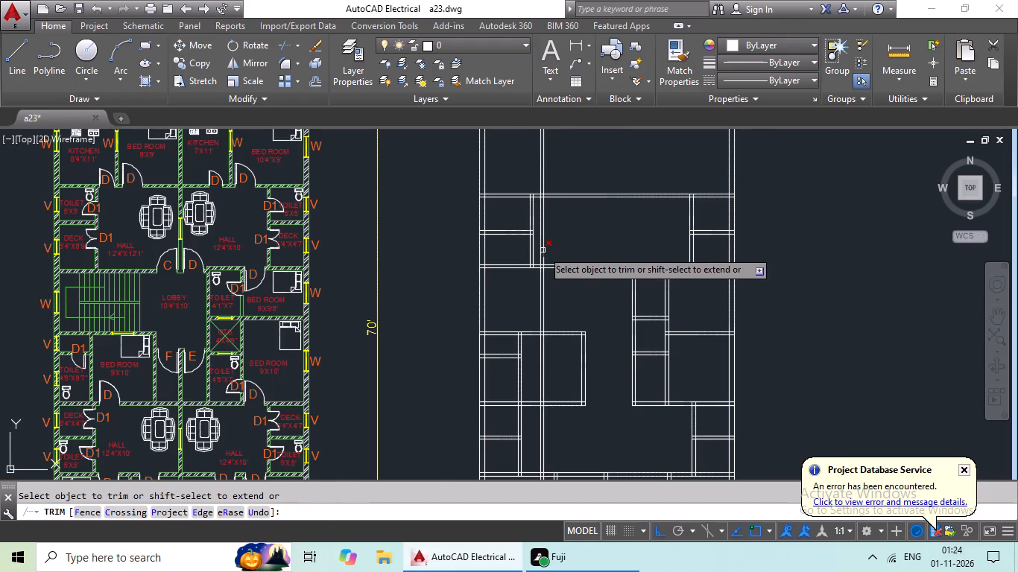
scroll(546, 243, "up", 1)
left_click_drag(550, 204, 528, 234)
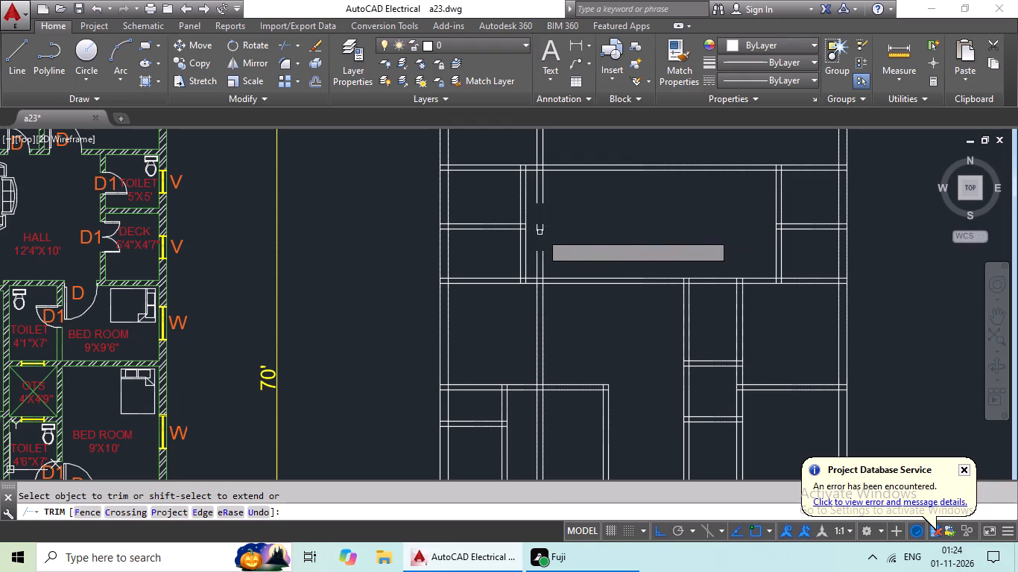
scroll(548, 182, "up", 3)
left_click_drag(565, 137, 501, 198)
left_click(494, 203)
scroll(516, 205, "down", 3)
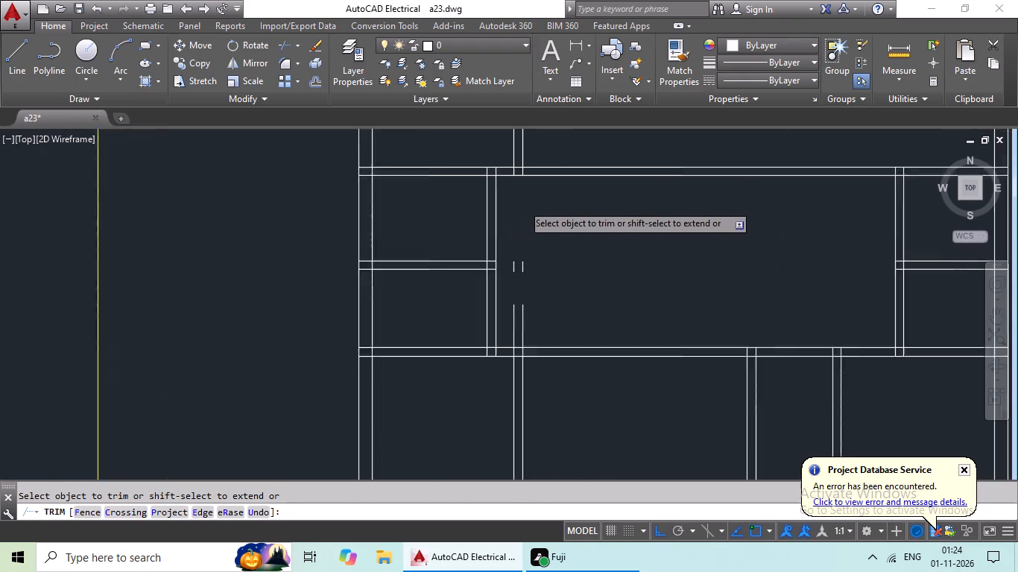
middle_click_drag(553, 238, 552, 206)
scroll(536, 236, "up", 3)
left_click_drag(554, 227, 428, 284)
left_click(427, 285)
scroll(496, 250, "down", 2)
middle_click_drag(523, 234, 477, 288)
key("Escape")
Delete the kitchen wall's two leftover stubs inside the upper hall and its two remaining lines below the hall.
left_click_drag(475, 232, 446, 266)
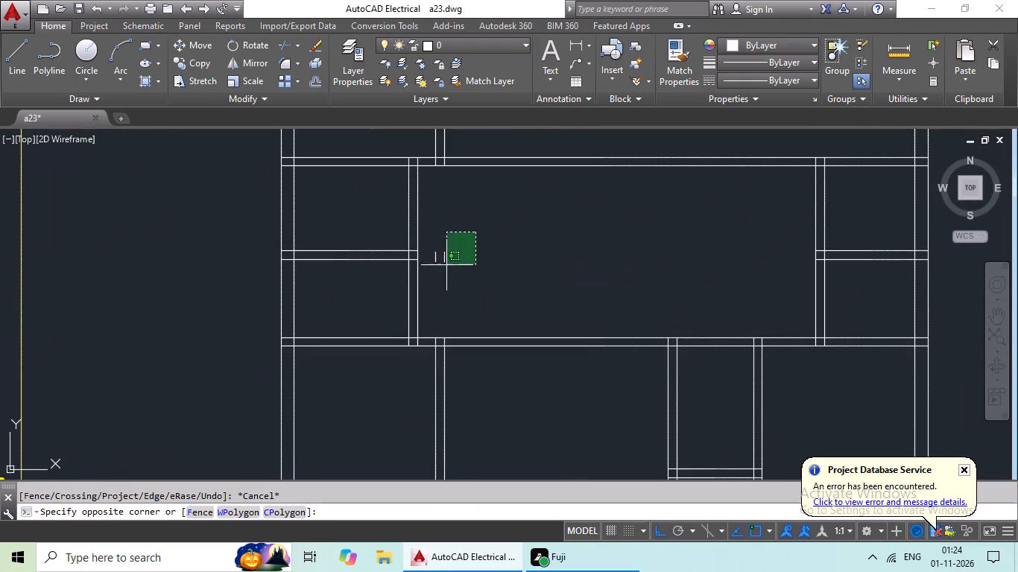
left_click_drag(446, 266, 434, 260)
key("Delete")
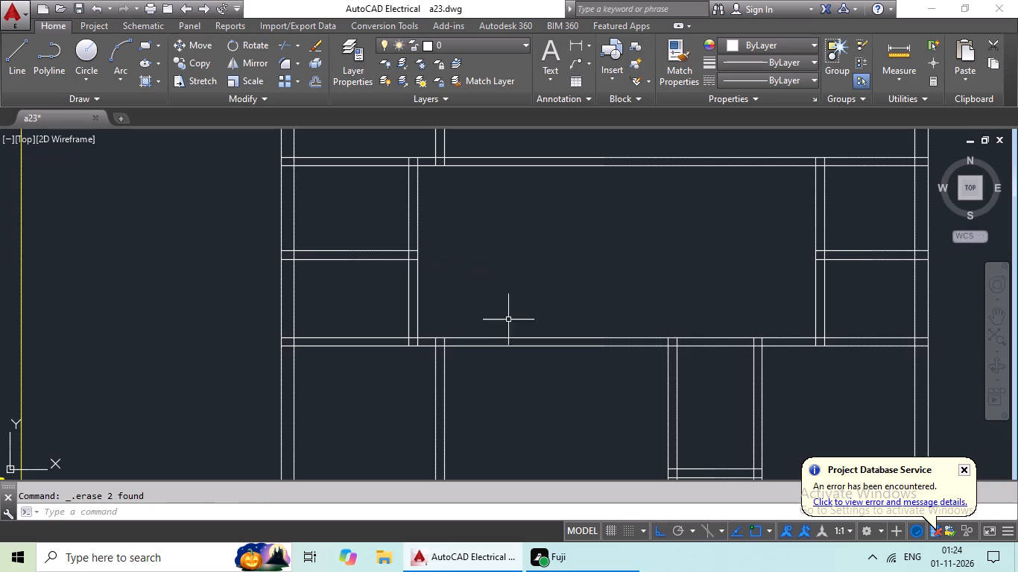
middle_click_drag(516, 323, 519, 161)
scroll(534, 223, "down", 1)
left_click_drag(546, 224, 460, 276)
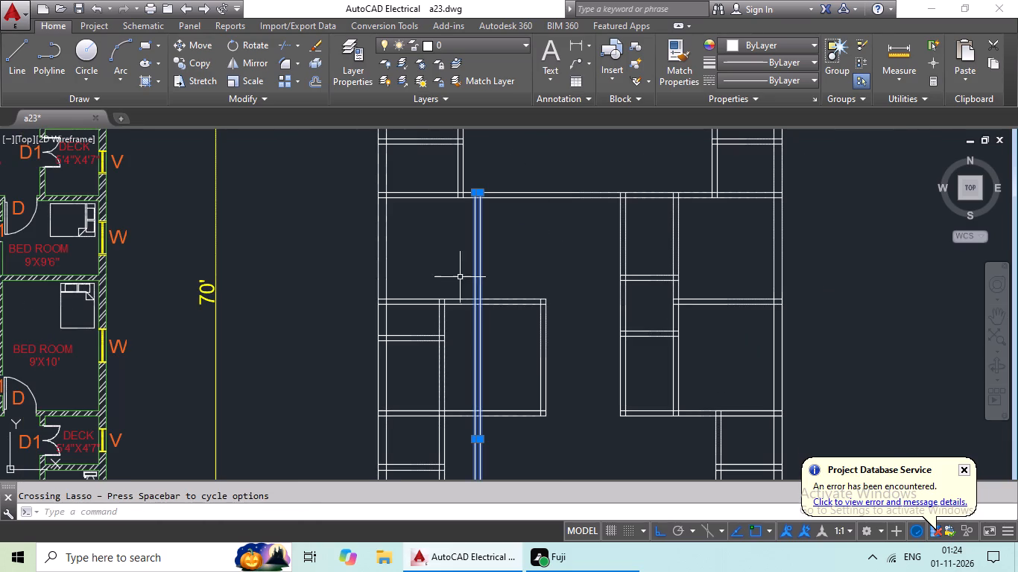
key("Delete")
Offset the right line of the top-left kitchen's vertical wall 9' to the right for the adjacent bedroom.
scroll(482, 252, "down", 2)
middle_click_drag(489, 231, 450, 281)
middle_click_drag(475, 196, 460, 225)
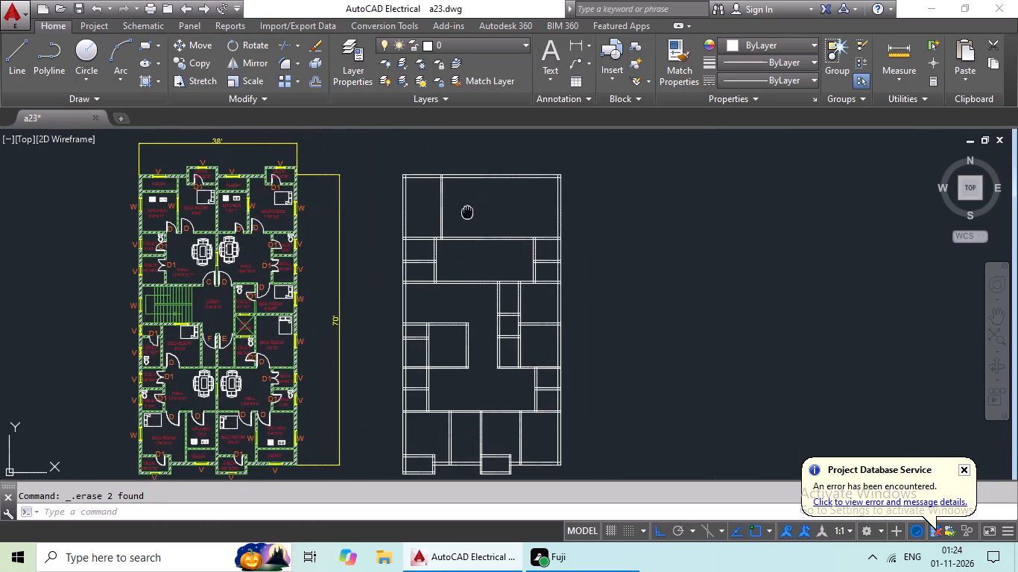
middle_click_drag(460, 225, 431, 271)
scroll(405, 264, "up", 2)
key("Escape")
key("Escape")
key("o")
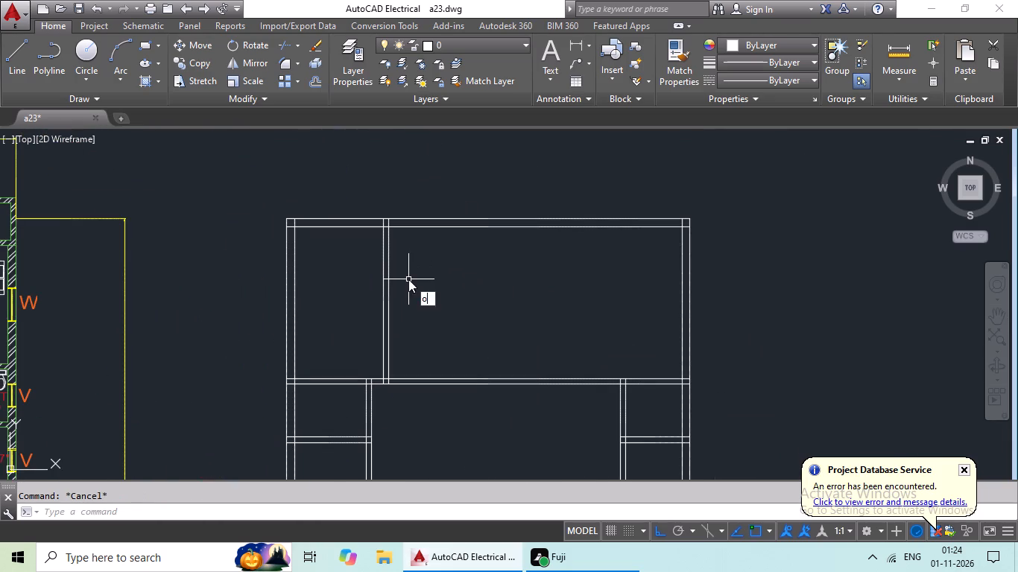
key("Return")
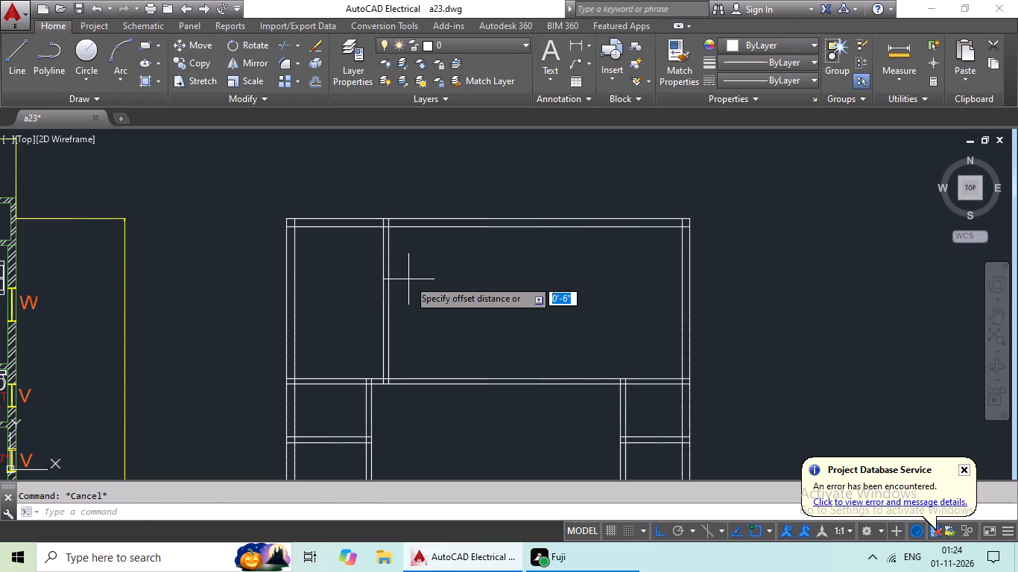
type("9'")
key("Return")
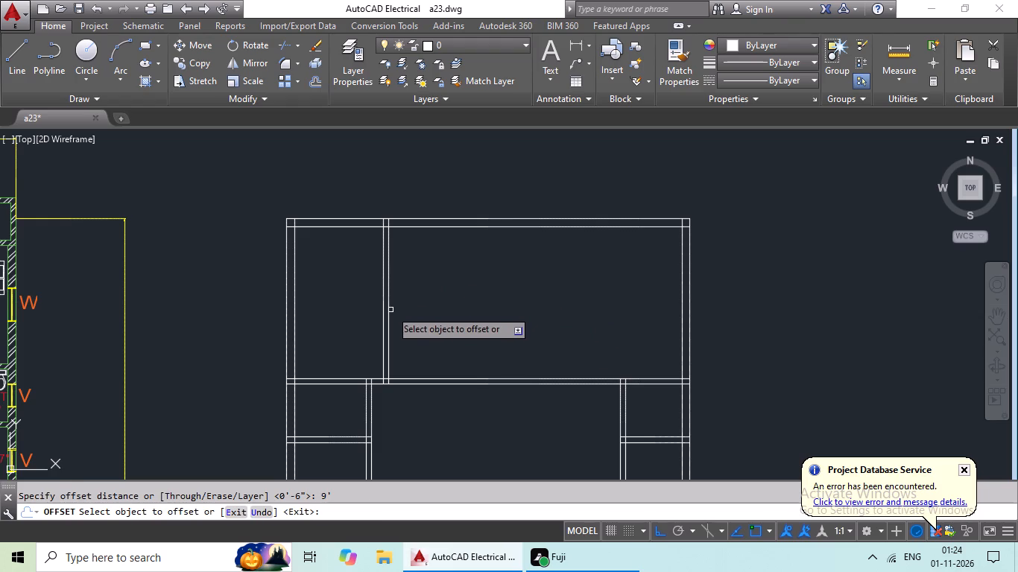
left_click_drag(388, 313, 453, 314)
left_click(464, 312)
scroll(556, 279, "down", 1)
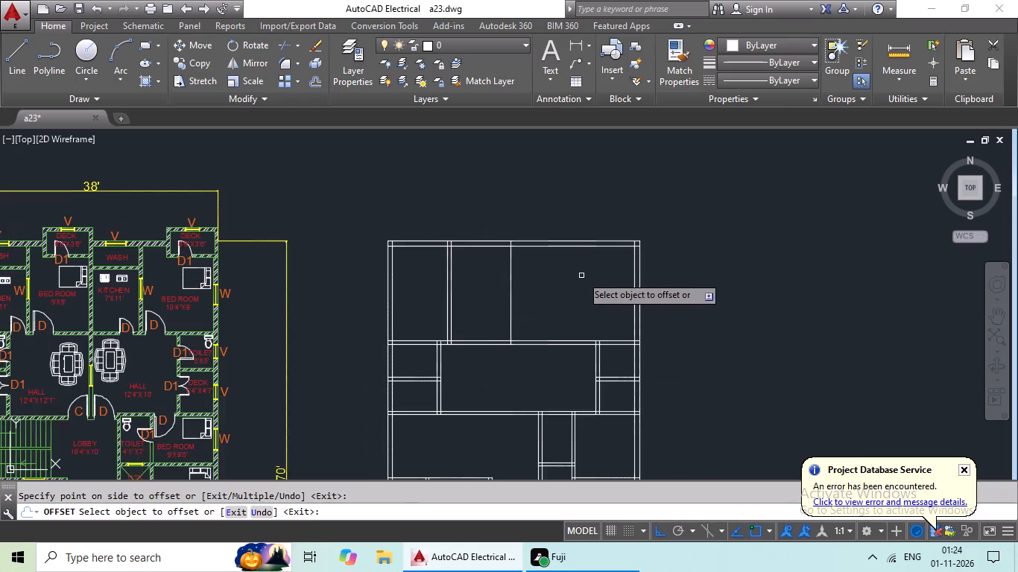
middle_click_drag(581, 276, 560, 299)
key("Escape")
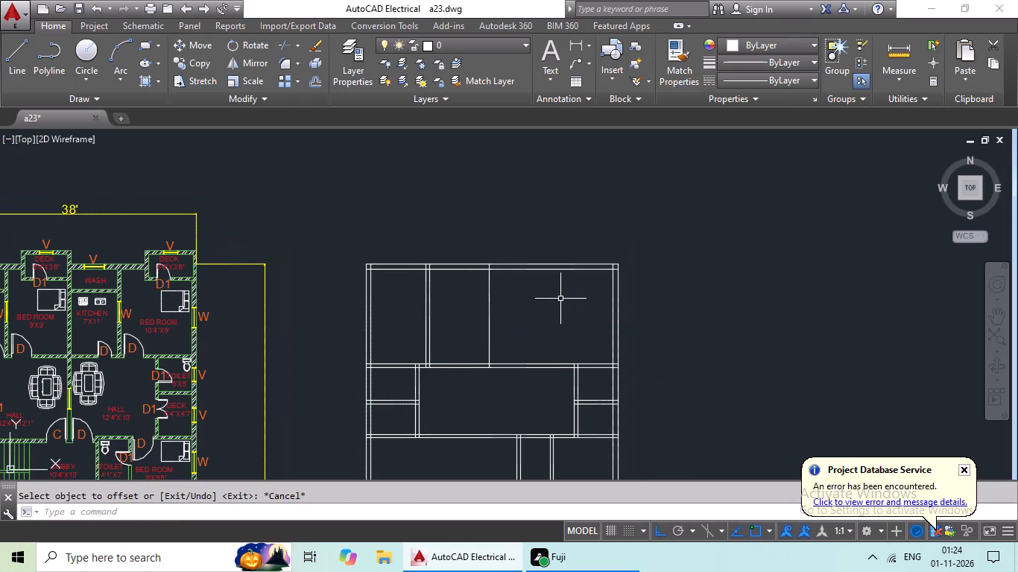
Offset the bedroom's new vertical line 6" to the right to give the wall its thickness.
key("o")
key("Return")
type("6\"")
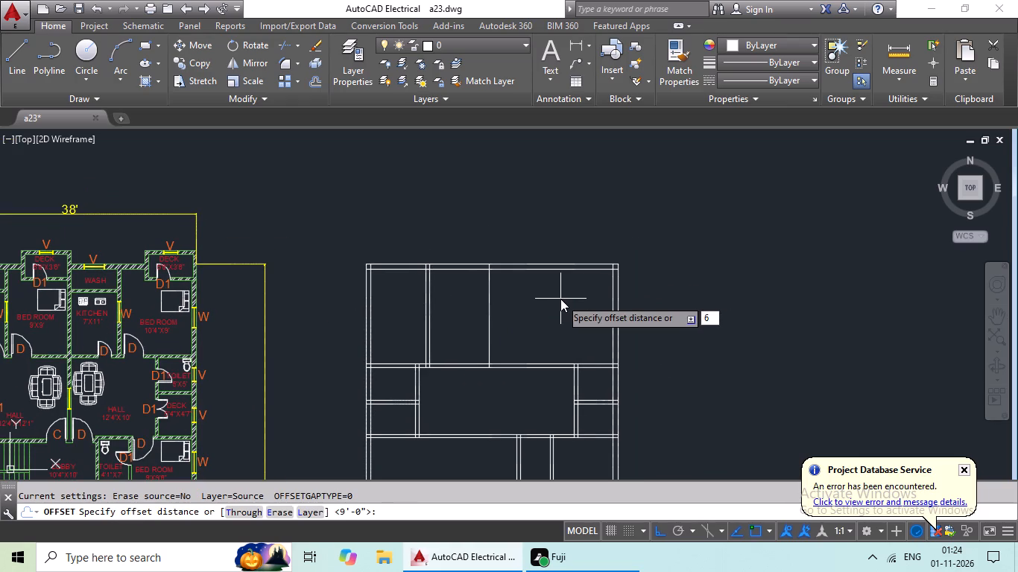
key("Return")
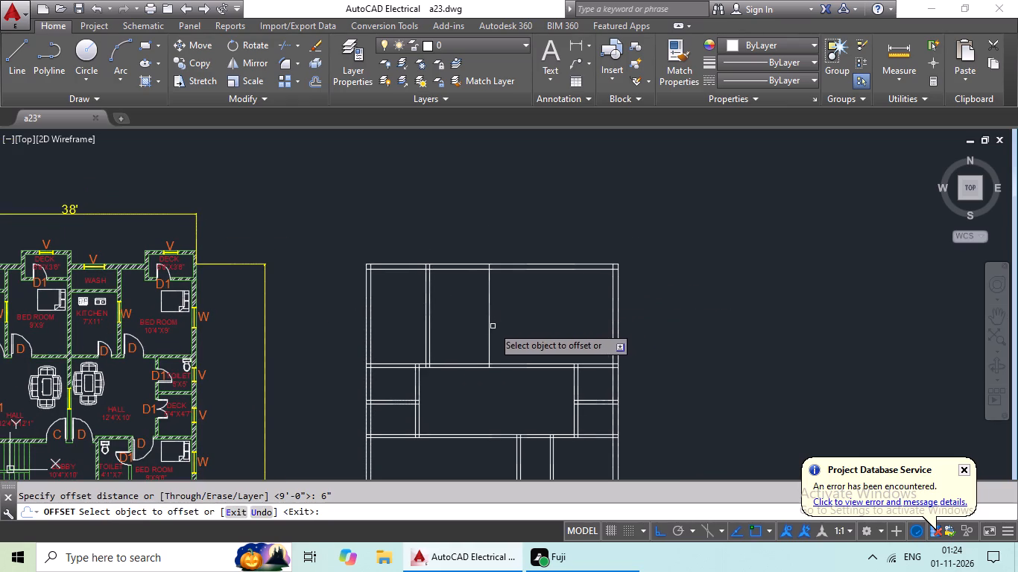
left_click(489, 321)
left_click(513, 314)
key("Escape")
key("Escape")
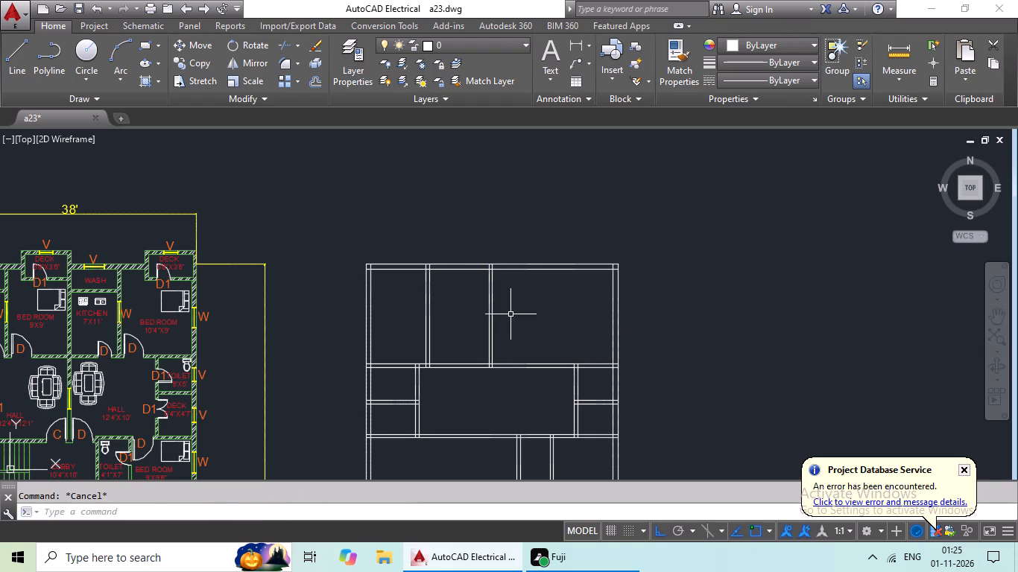
Offset the right line of the bedroom's new wall 7' to the right for the second top kitchen.
key("o")
key("Return")
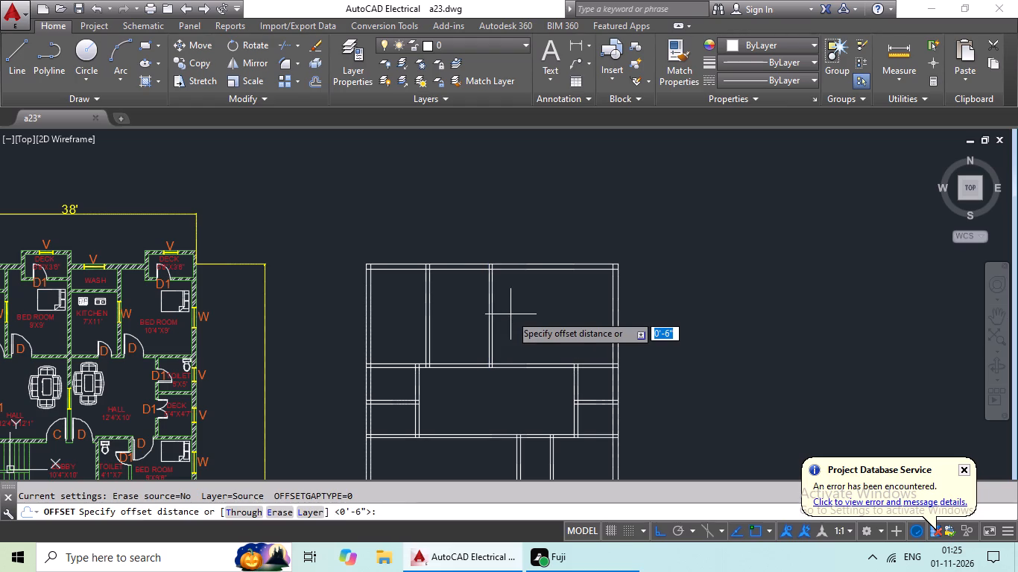
type("7'")
key("Return")
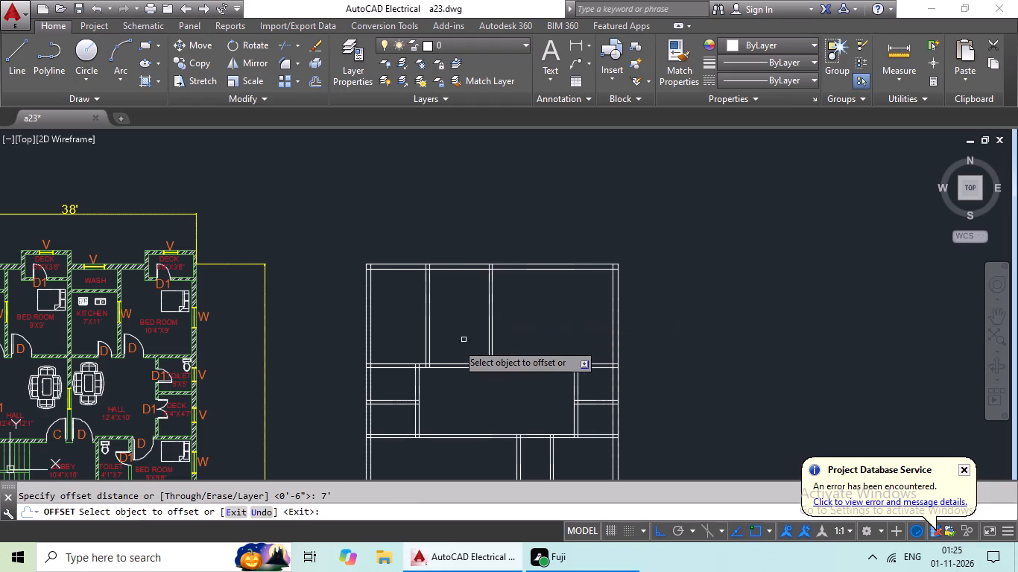
left_click_drag(493, 332, 511, 328)
left_click(561, 317)
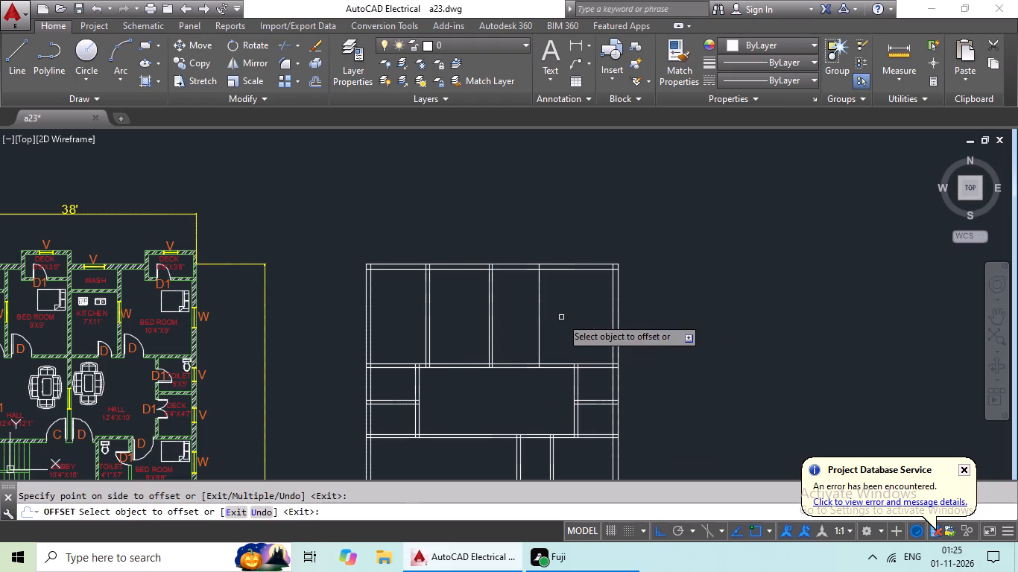
key("Escape")
key("Escape")
Offset the second kitchen's new vertical line 6" to the right to give the wall its thickness.
key("o")
key("Return")
type("6\"")
key("Return")
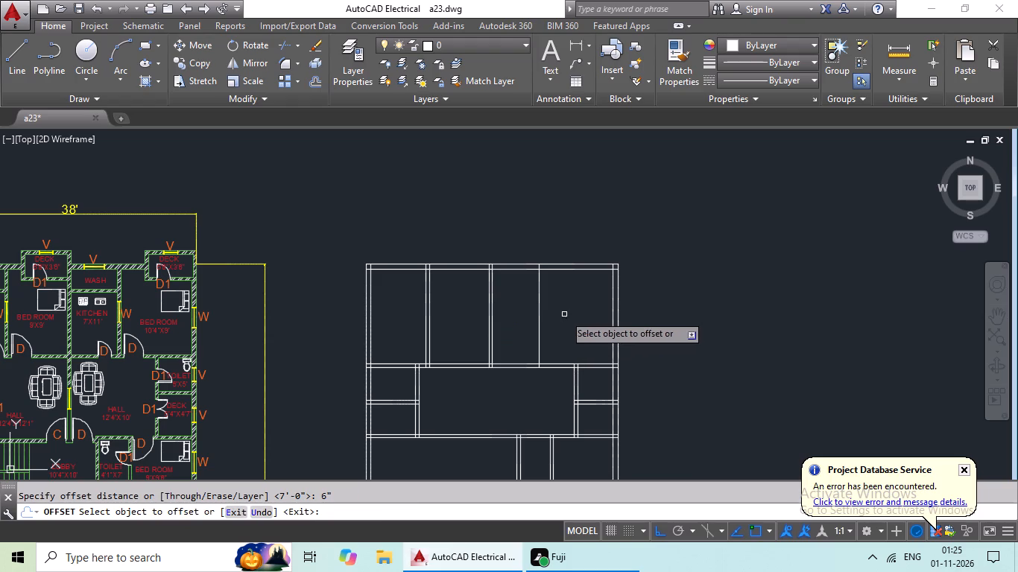
left_click(540, 316)
left_click(557, 315)
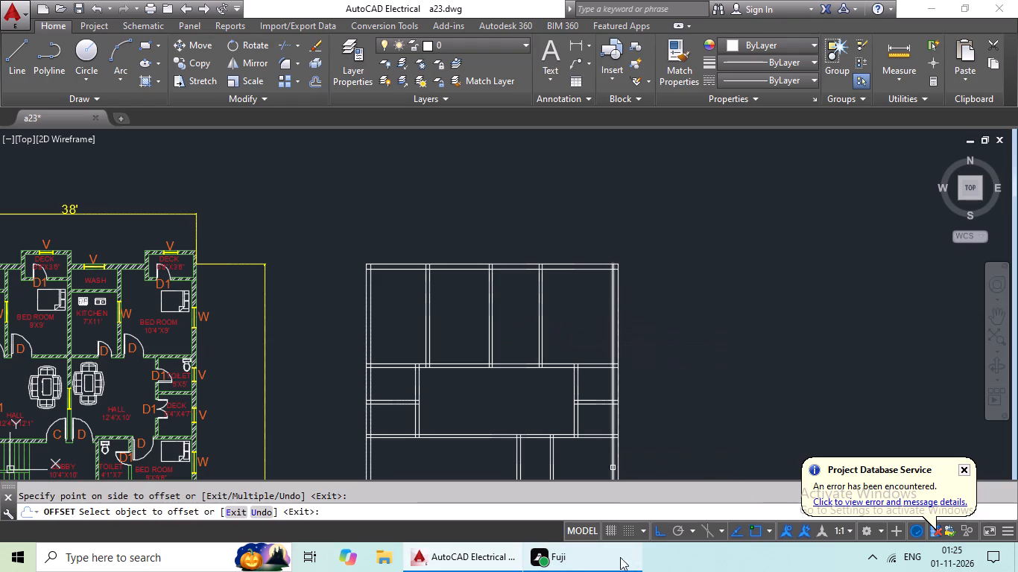
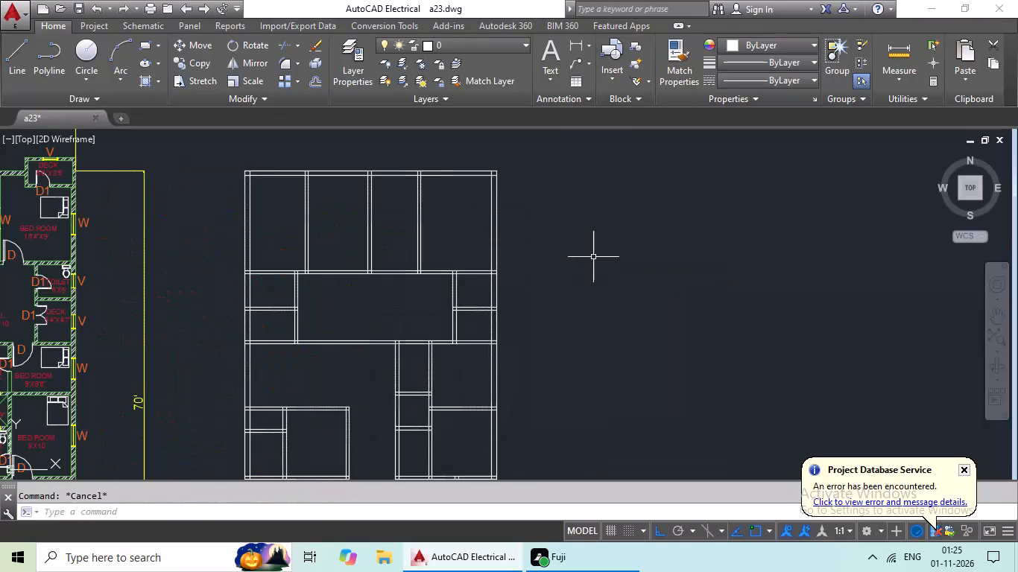
Measure the height of the top-right room between the inner corners of its right wall.
scroll(550, 220, "up", 1)
middle_click_drag(546, 214, 546, 308)
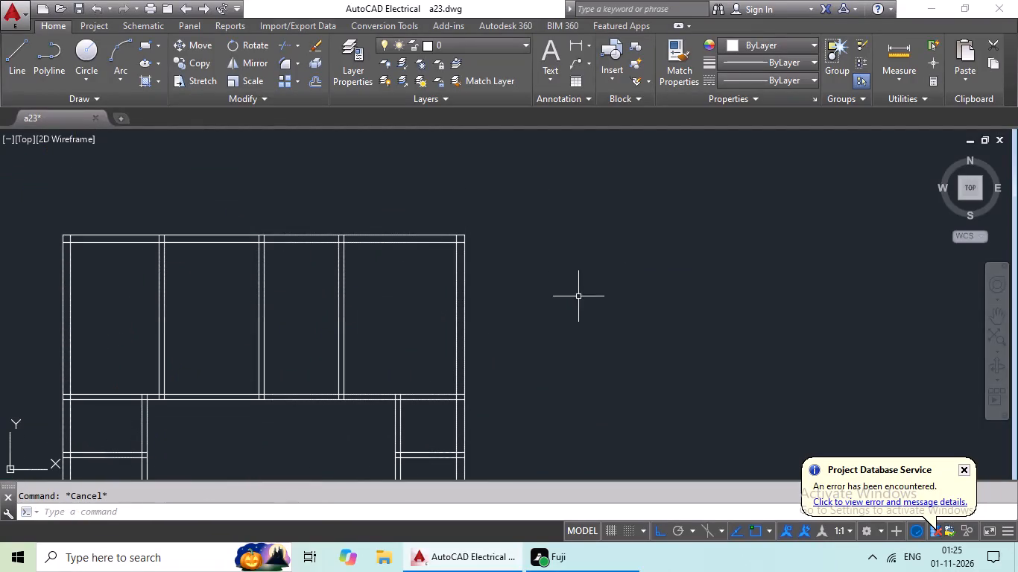
left_click_drag(573, 47, 572, 54)
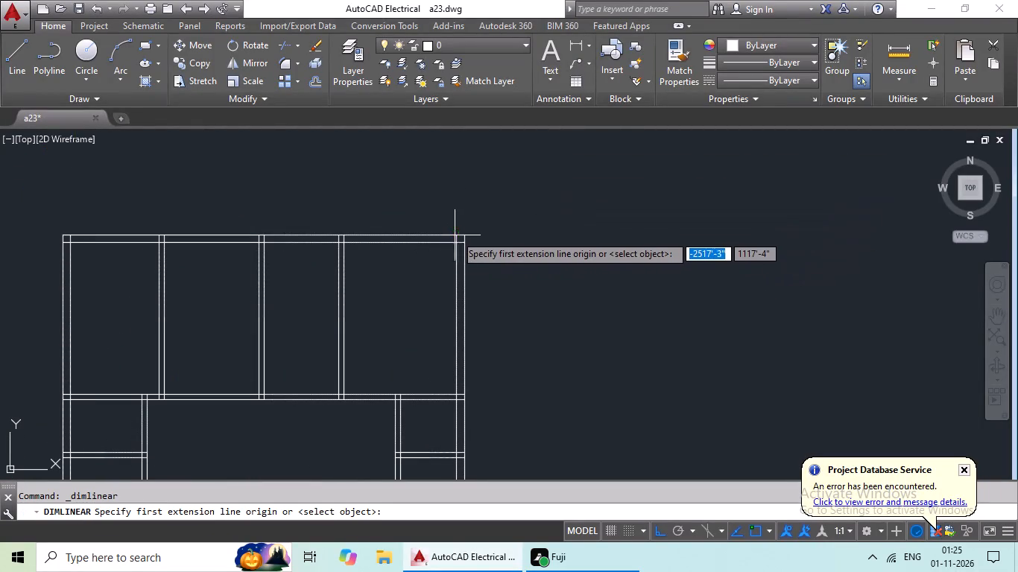
left_click(456, 242)
left_click(457, 394)
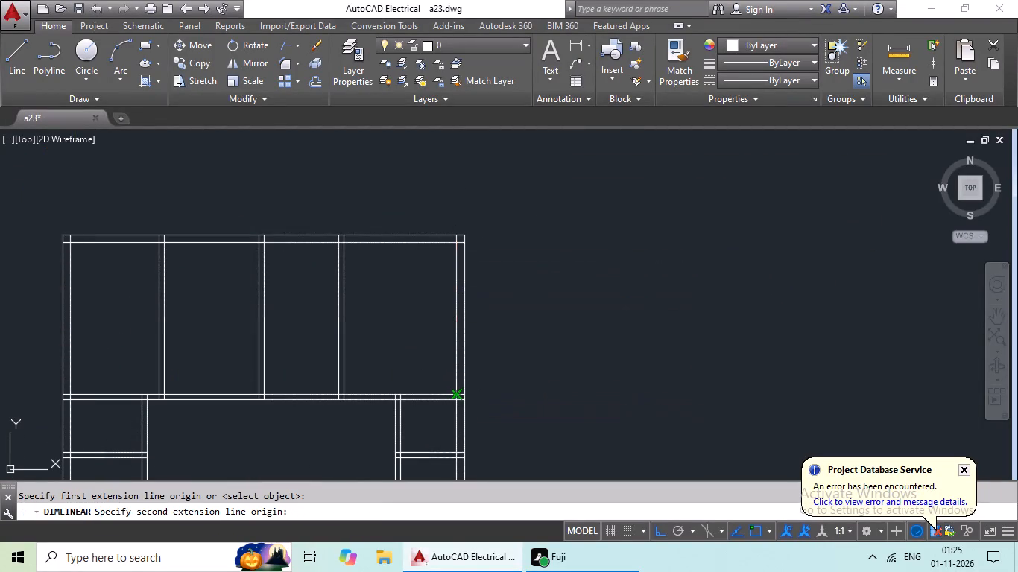
scroll(554, 375, "up", 2)
scroll(552, 375, "down", 1)
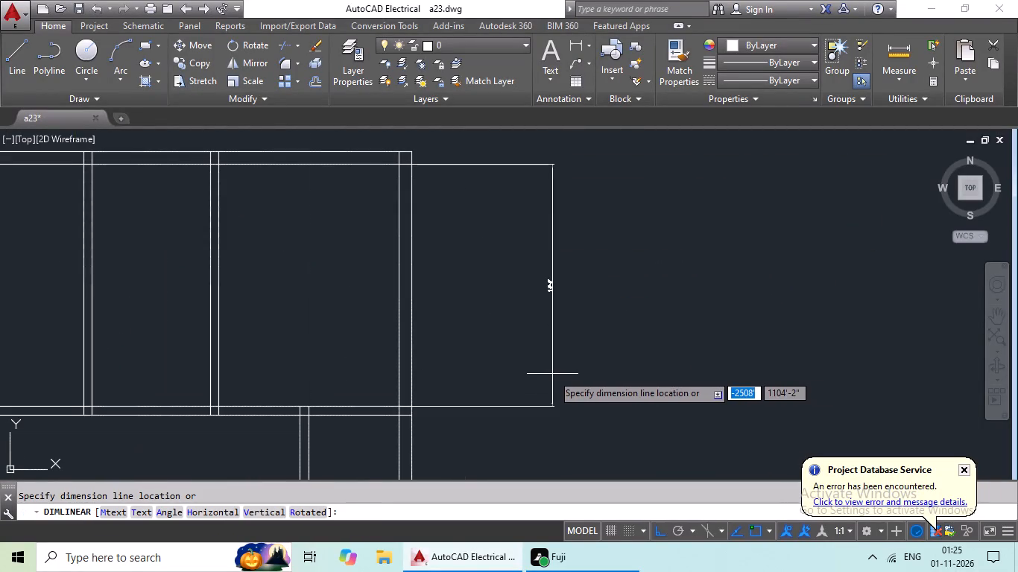
middle_click_drag(552, 373, 522, 384)
scroll(505, 384, "up", 1)
scroll(498, 387, "down", 2)
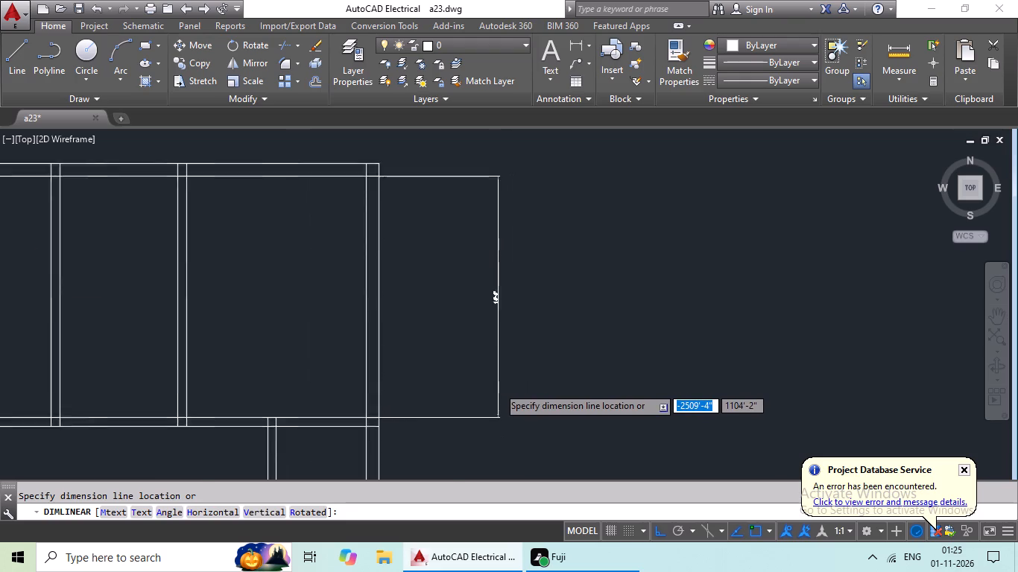
scroll(498, 387, "down", 1)
key("Escape")
Offset the outer line of the plan's top wall 1'6" upward.
scroll(512, 369, "down", 2)
middle_click_drag(513, 367, 544, 222)
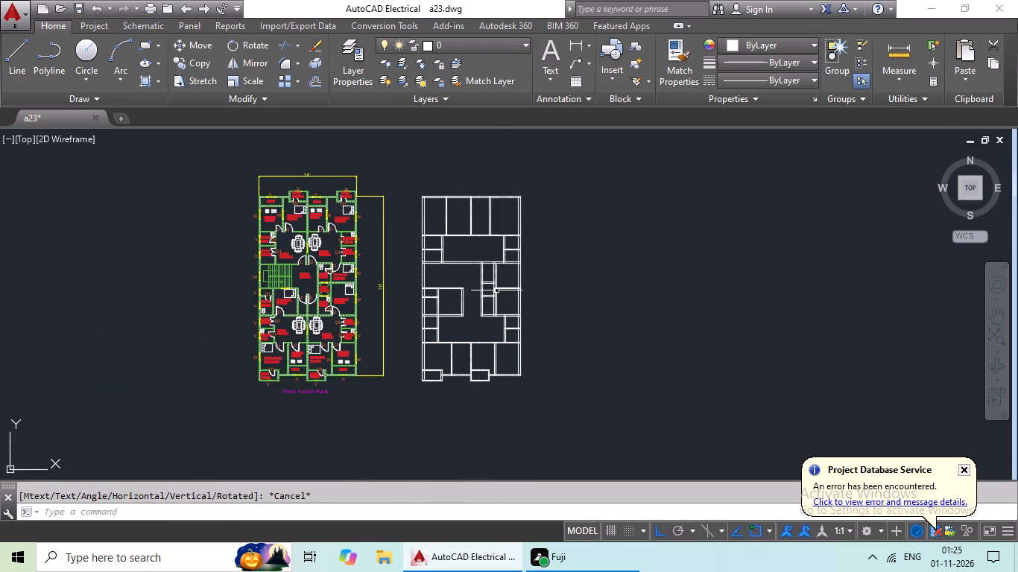
scroll(469, 286, "up", 2)
middle_click_drag(459, 268, 449, 311)
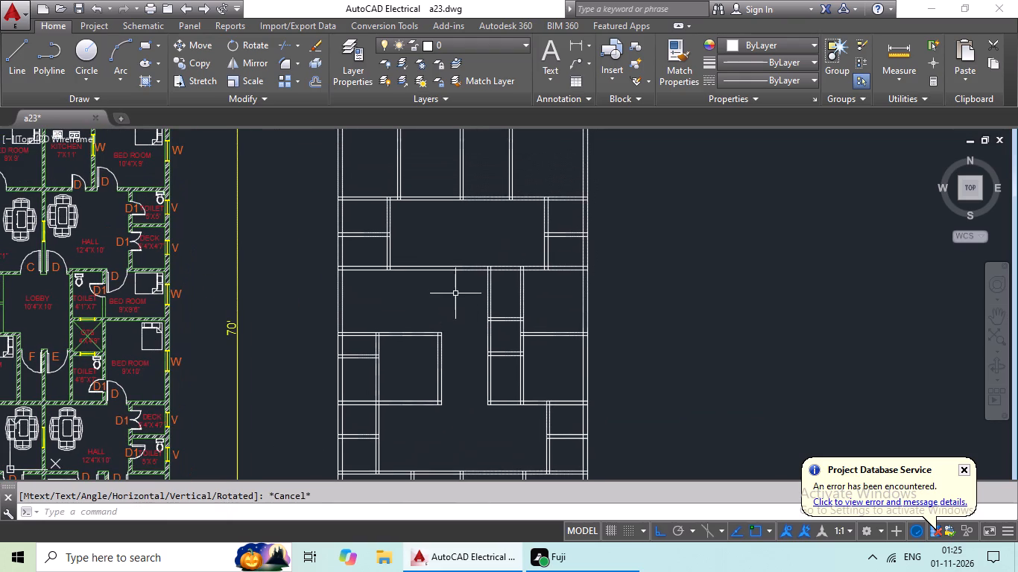
middle_click_drag(464, 234, 456, 279)
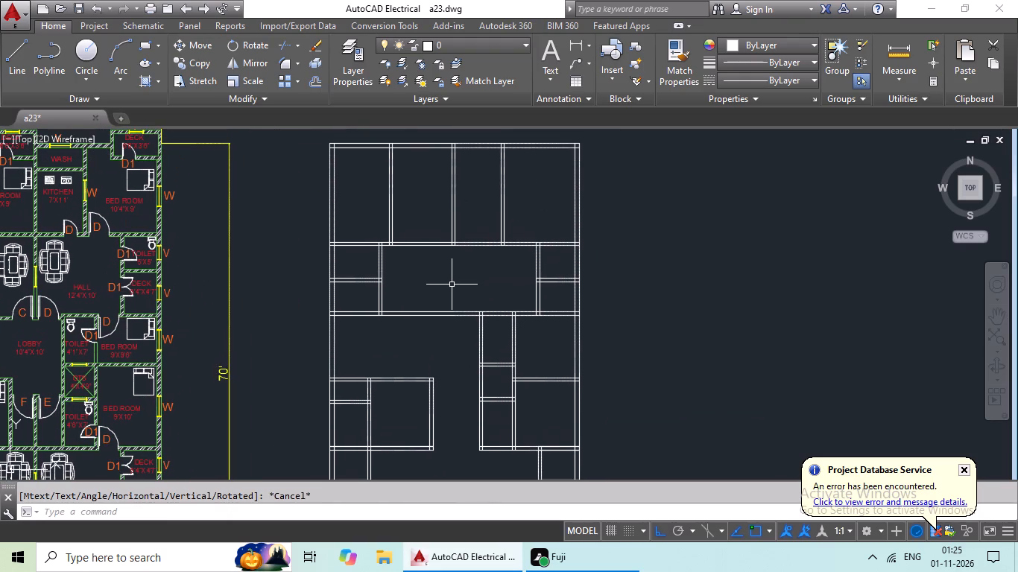
key("Escape")
middle_click_drag(402, 267, 399, 315)
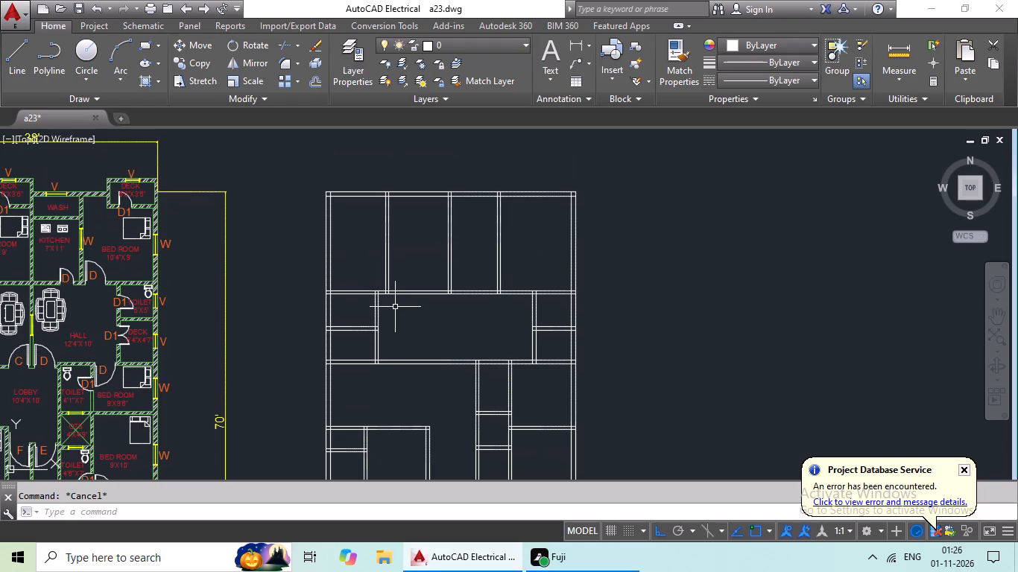
key("o")
key("Return")
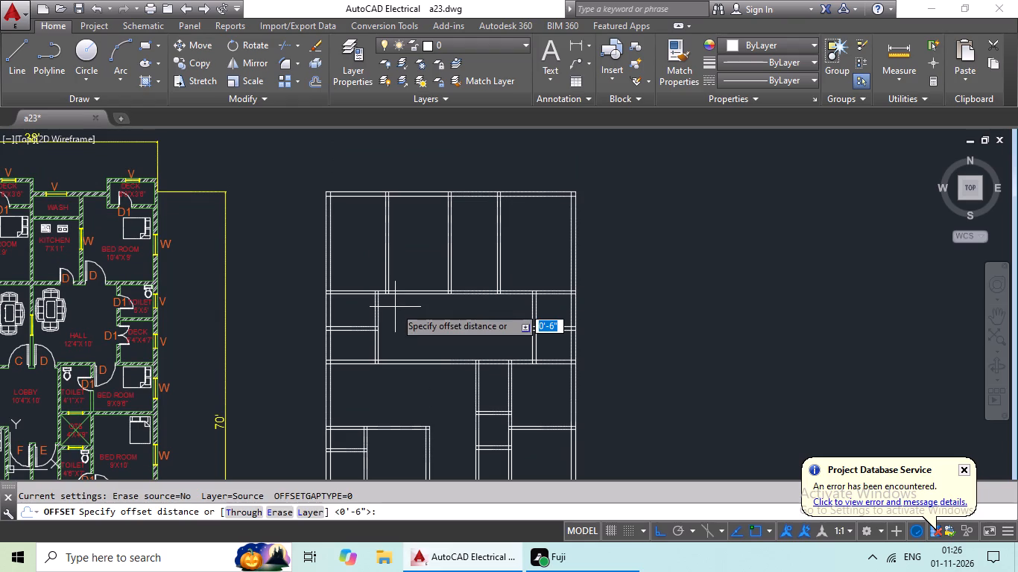
type("1'6")
key("shift+quotedbl")
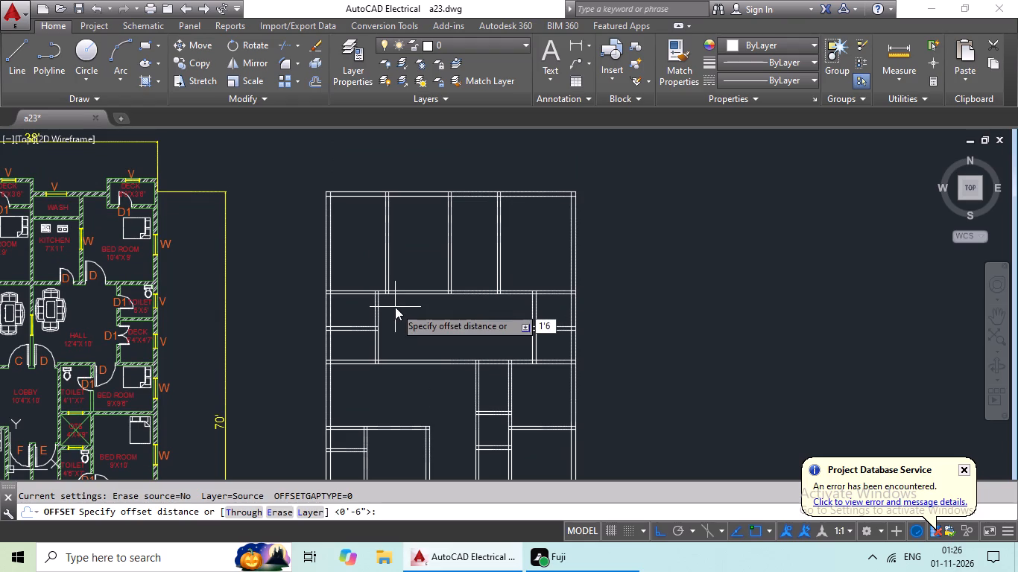
key("Return")
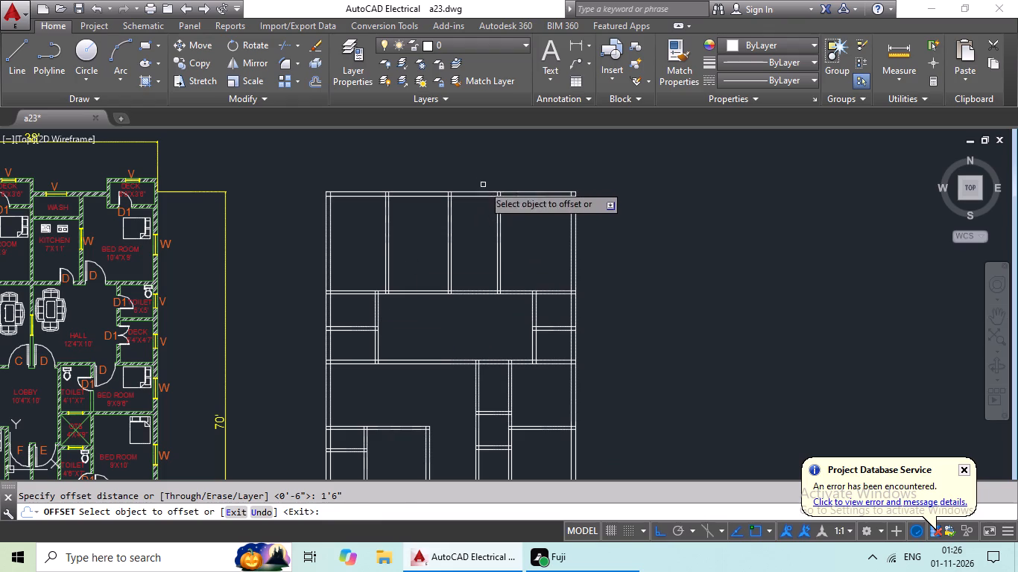
left_click_drag(481, 192, 488, 174)
left_click(501, 156)
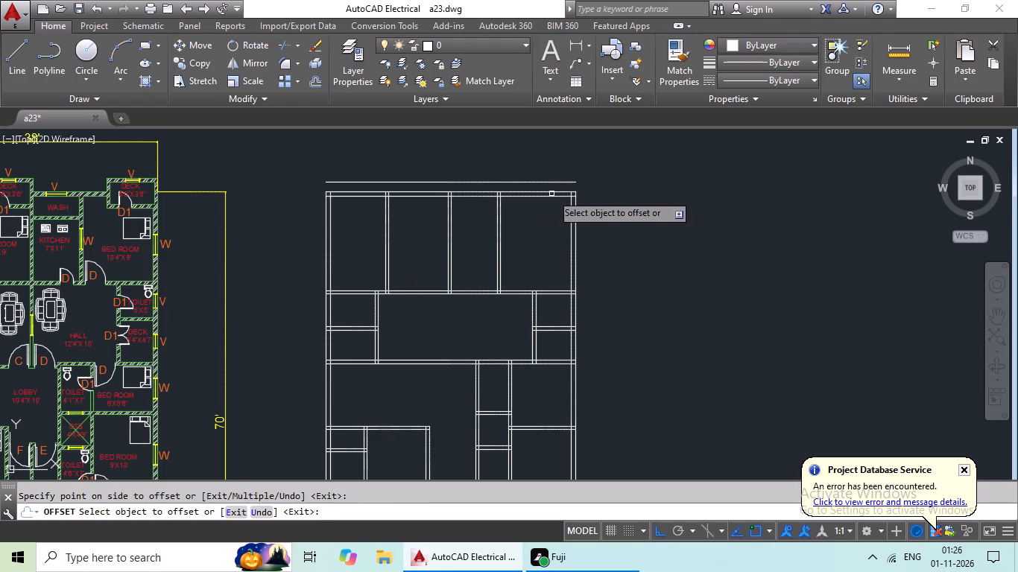
key("Escape")
Offset the new line above the plan 6" upward to give that wall its thickness.
key("o")
key("Return")
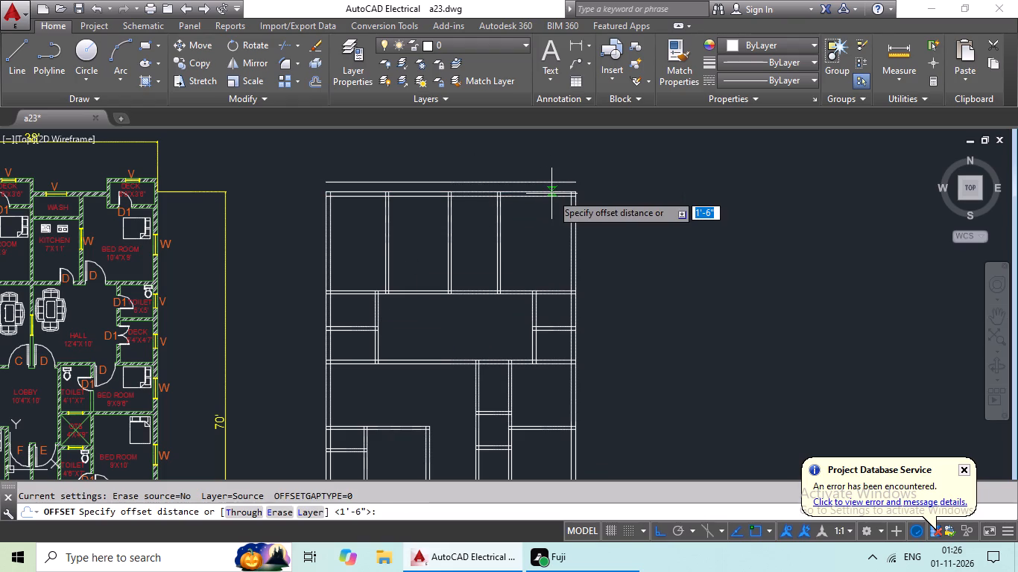
type("6\"")
key("Return")
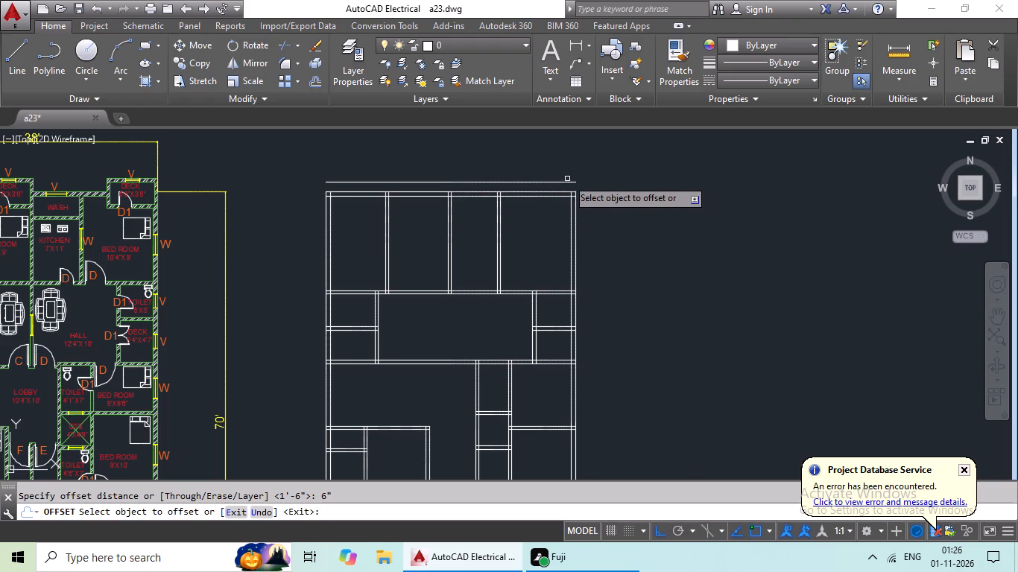
left_click_drag(559, 183, 564, 172)
left_click(569, 162)
scroll(625, 211, "up", 1)
key("Escape")
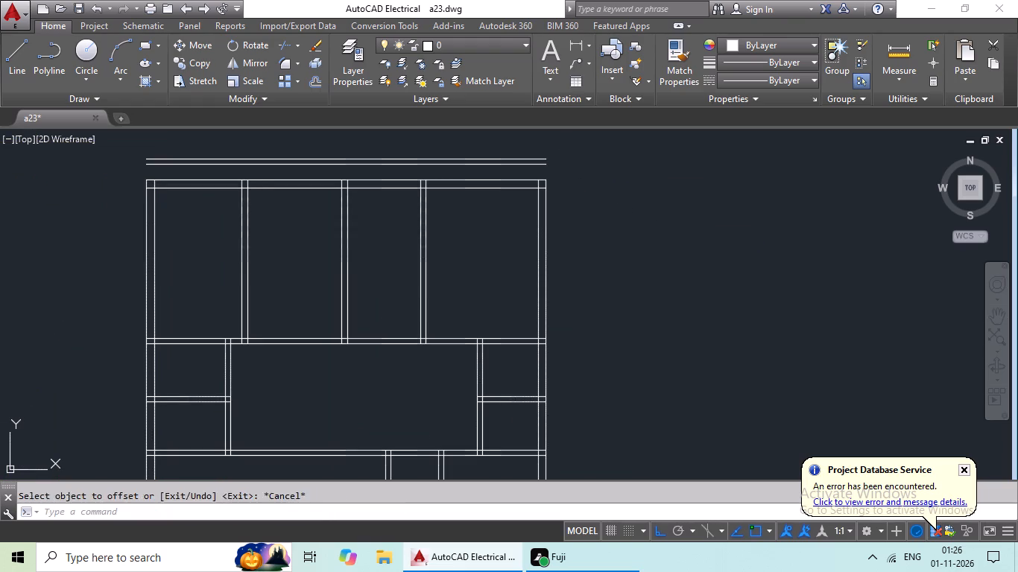
key("Escape")
key("Escape")
Offset the inner line of the plan's top wall 1'3" downward into the top row of rooms.
key("o")
key("Return")
type("1'3")
key("shift+quotedbl")
key("Return")
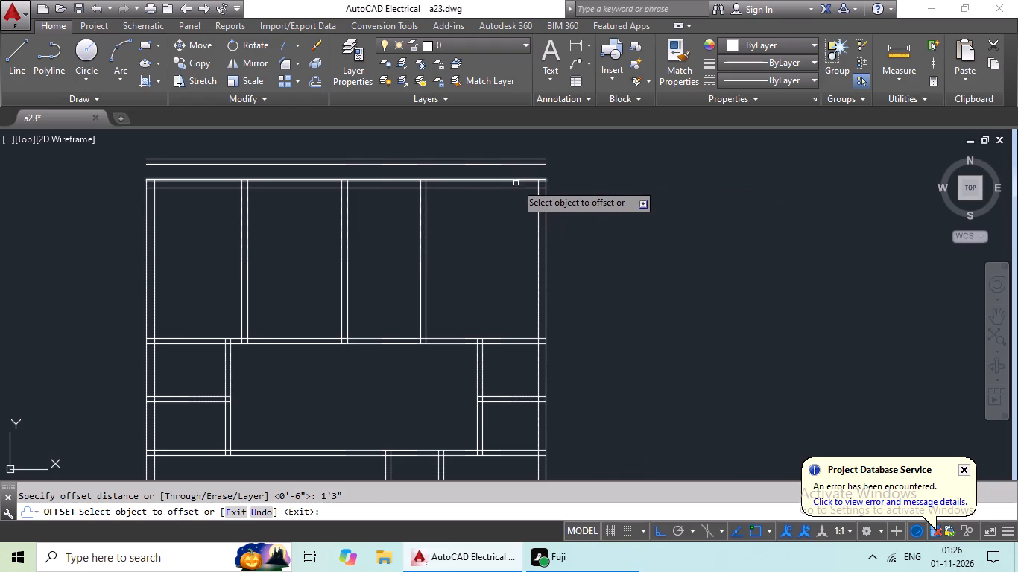
left_click_drag(512, 188, 511, 215)
left_click(511, 232)
key("Escape")
key("Escape")
key("Escape")
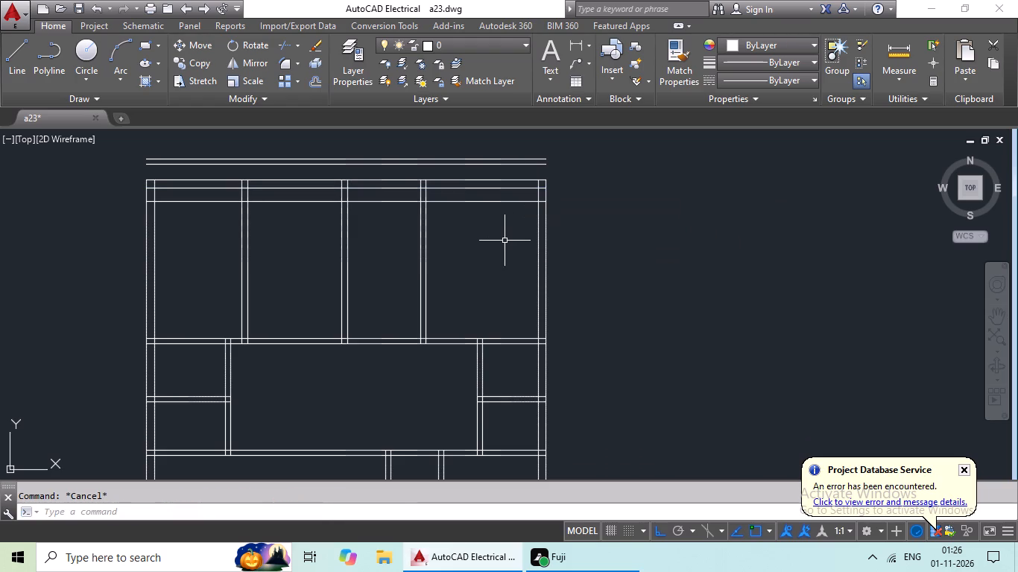
Offset the new horizontal line inside the top rooms 6" downward to give the wall its thickness.
key("o")
key("Return")
type("6\"")
key("Return")
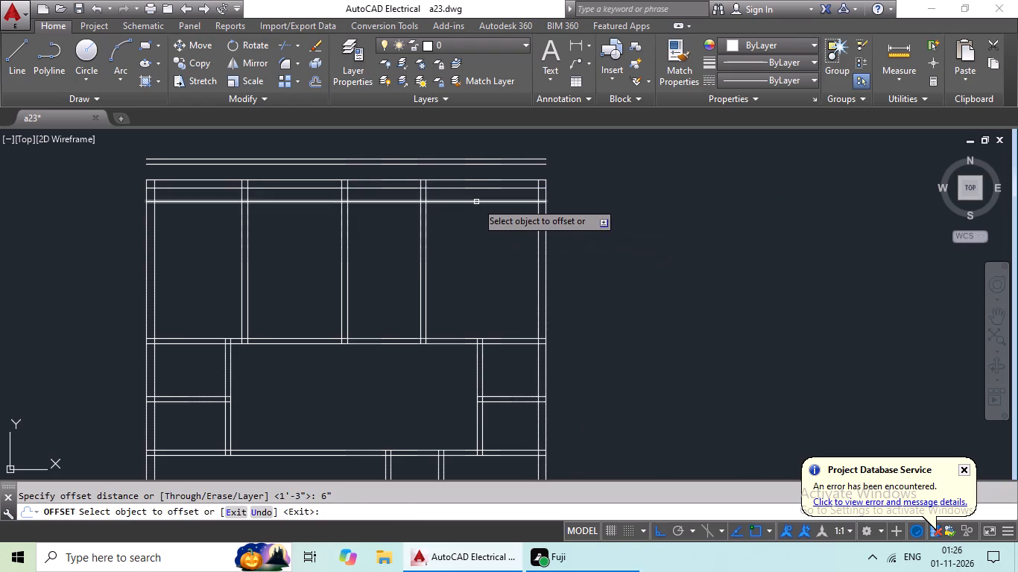
left_click_drag(476, 202, 475, 224)
left_click(474, 252)
key("Escape")
key("Escape")
key("Escape")
key("Escape")
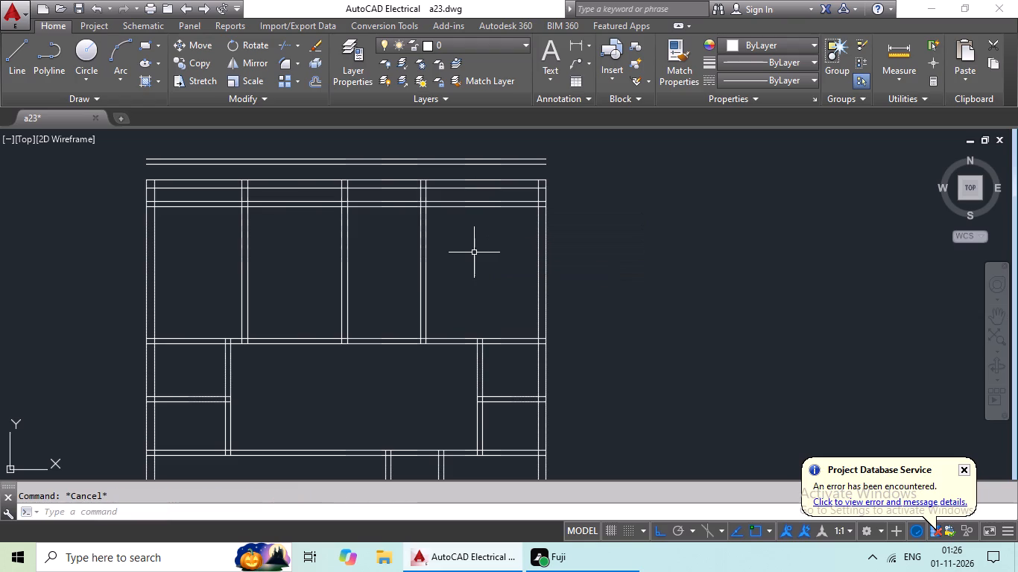
key("Escape")
key("Escape")
Offset the left line of the wall between the top bedroom and second kitchen, and the right outer wall's inner line, 6'6" to the left.
key("o")
key("Return")
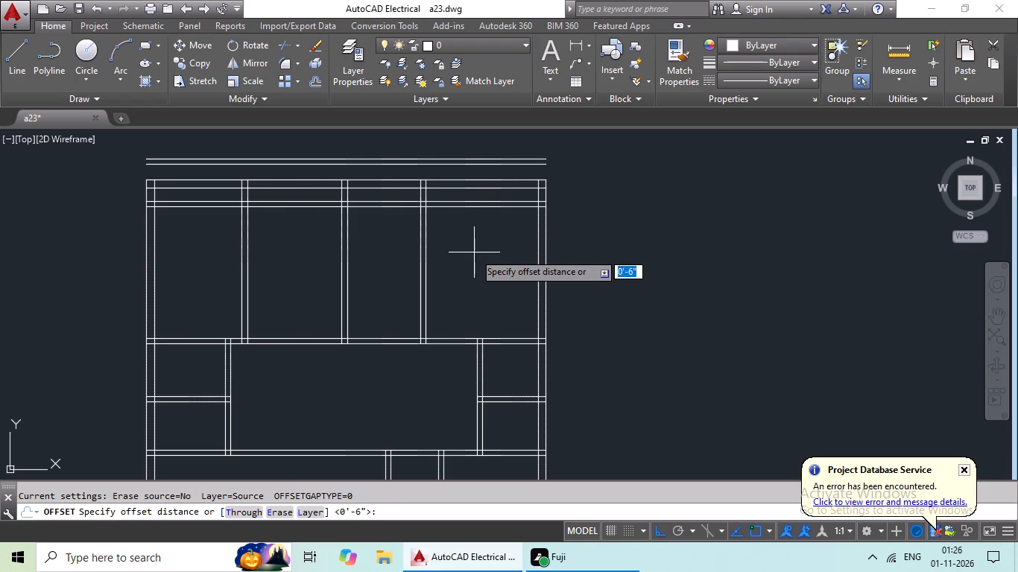
type("6'6")
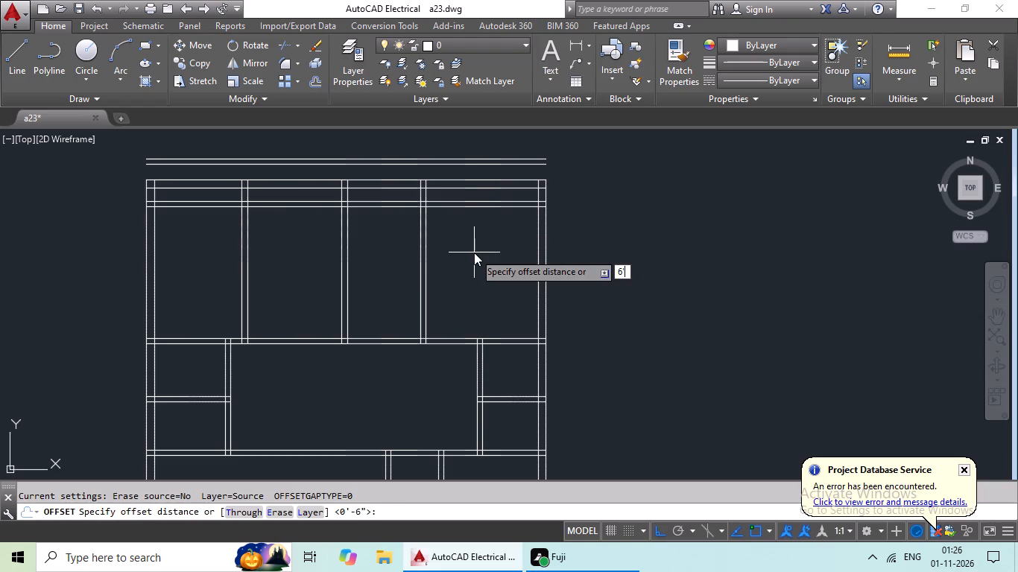
key("shift+quotedbl")
key("Return")
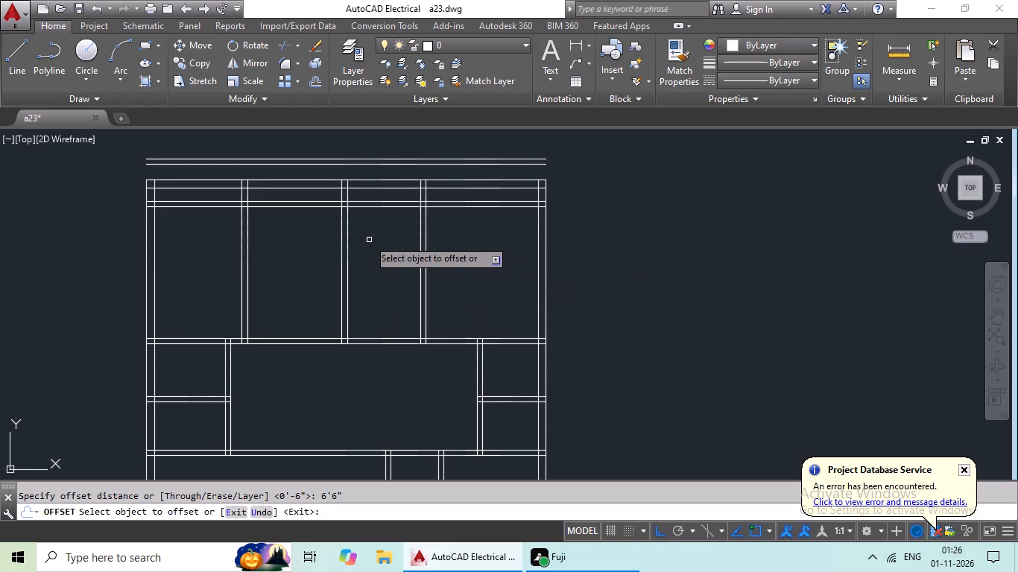
left_click_drag(341, 223, 295, 238)
left_click(282, 240)
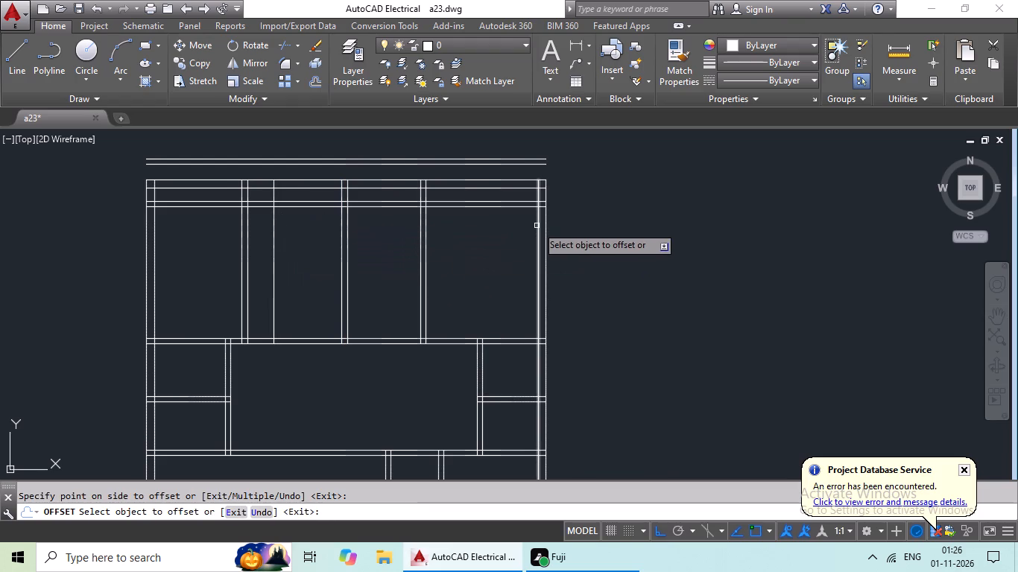
left_click(537, 226)
left_click(465, 243)
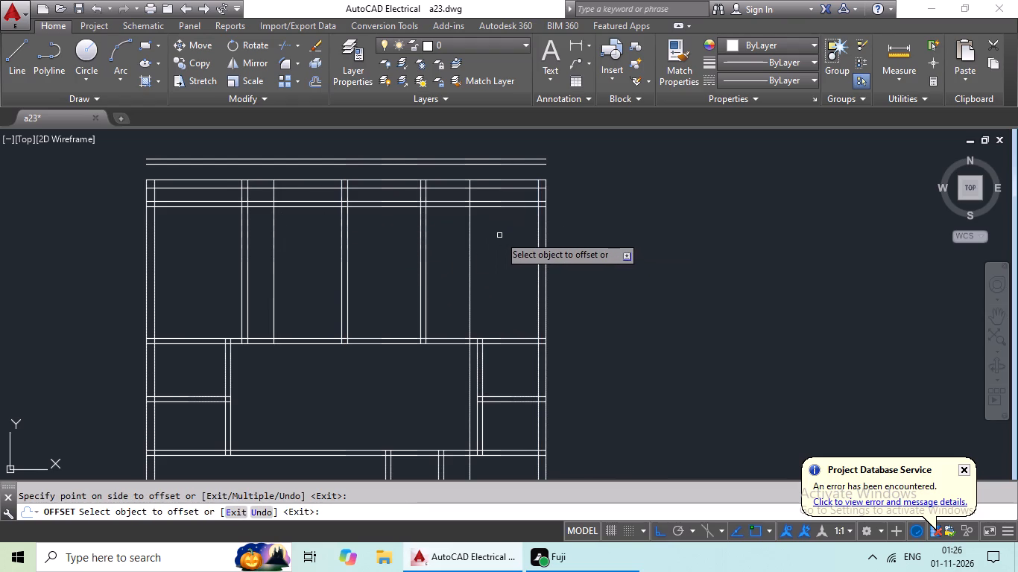
key("Escape")
key("Escape")
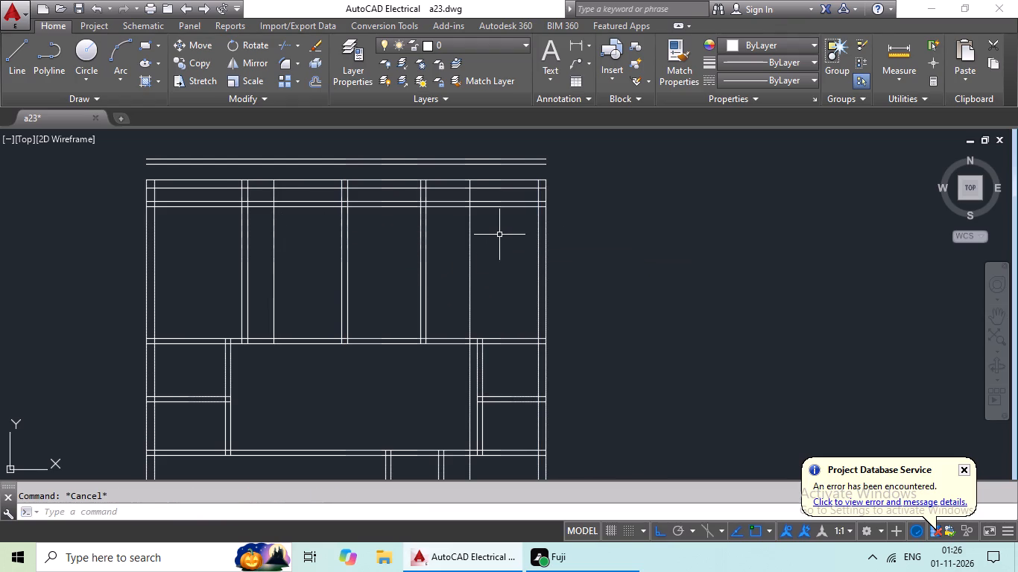
Offset both new vertical lines in the top rooms 6" to the left to give the walls their thickness.
key("o")
key("Return")
type("6\"")
key("Return")
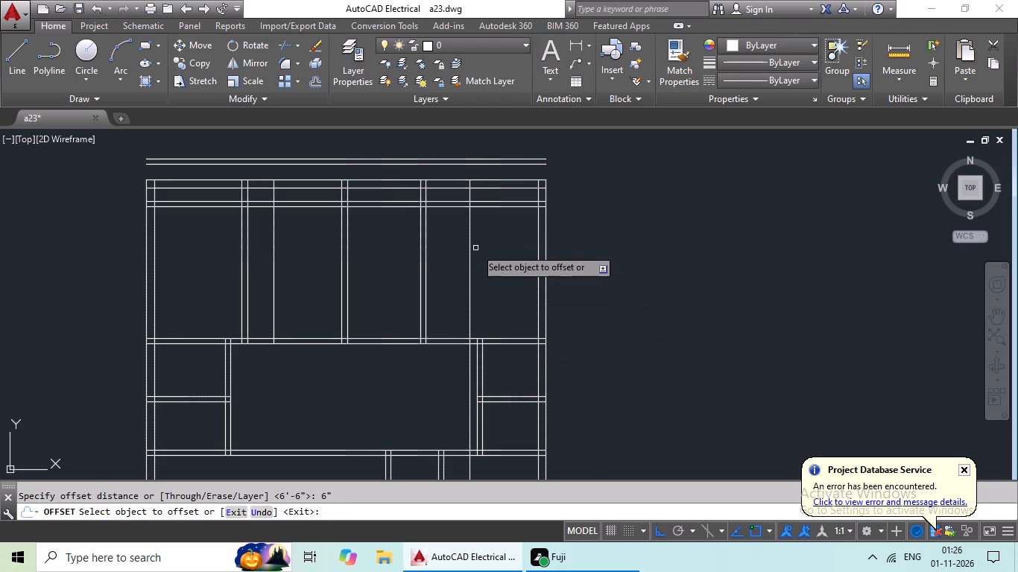
left_click_drag(472, 254, 454, 258)
left_click(443, 261)
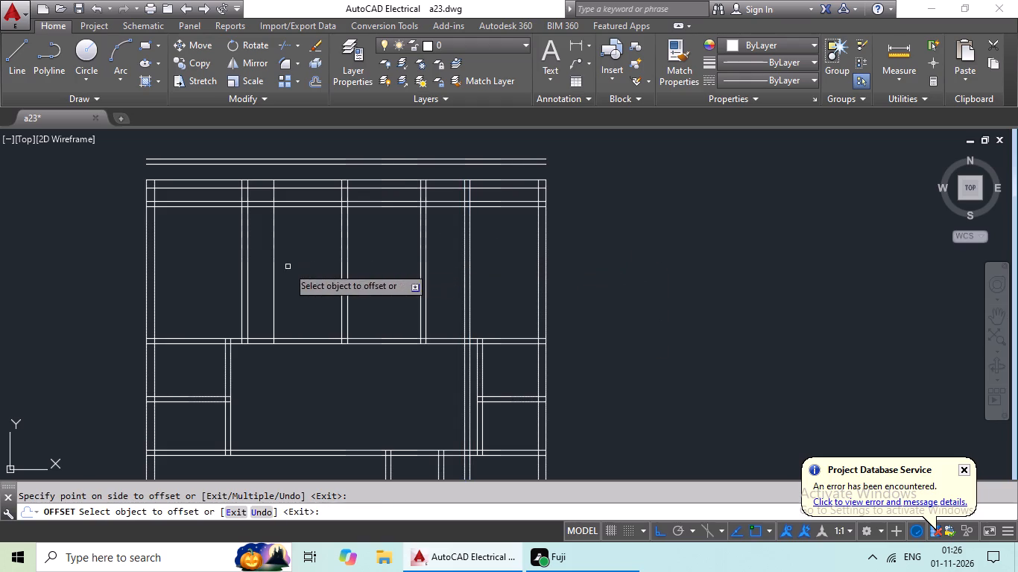
scroll(327, 254, "down", 2)
double_click(306, 258)
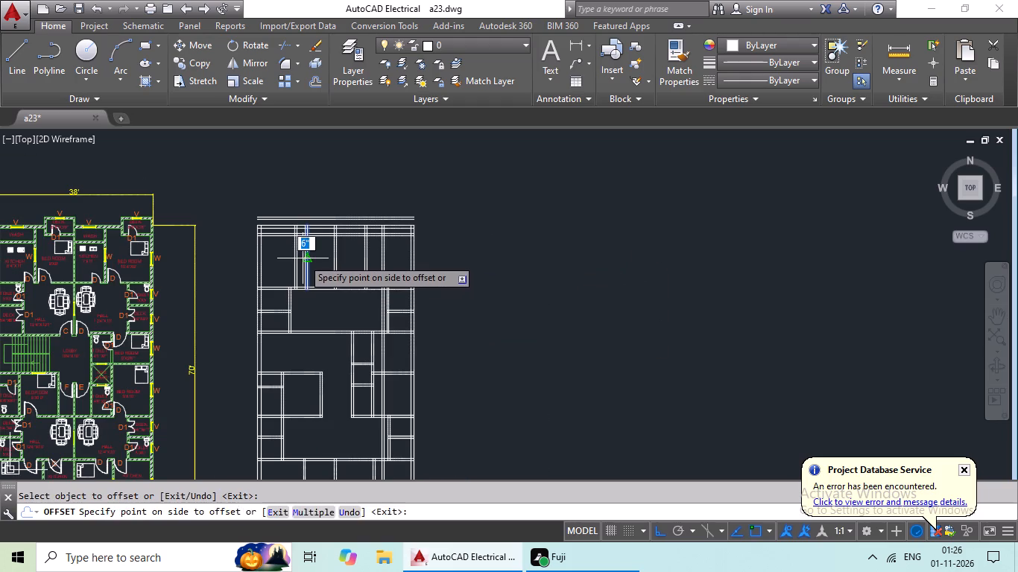
scroll(390, 290, "up", 3)
key("Escape")
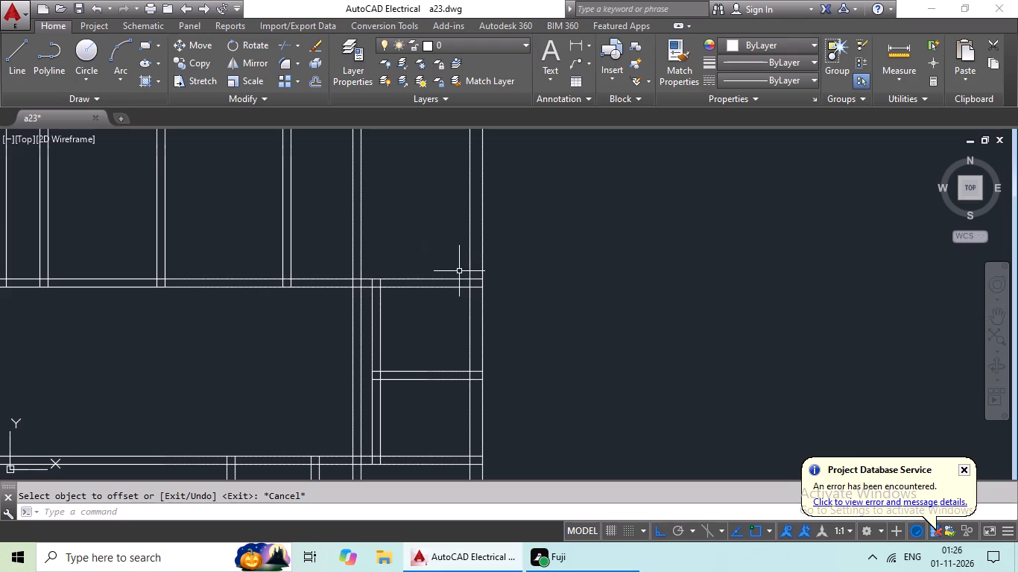
Trim both lines of the top-right room's new vertical wall where they run below the top rooms' bottom wall.
key("t")
key("r")
key("space")
key("space")
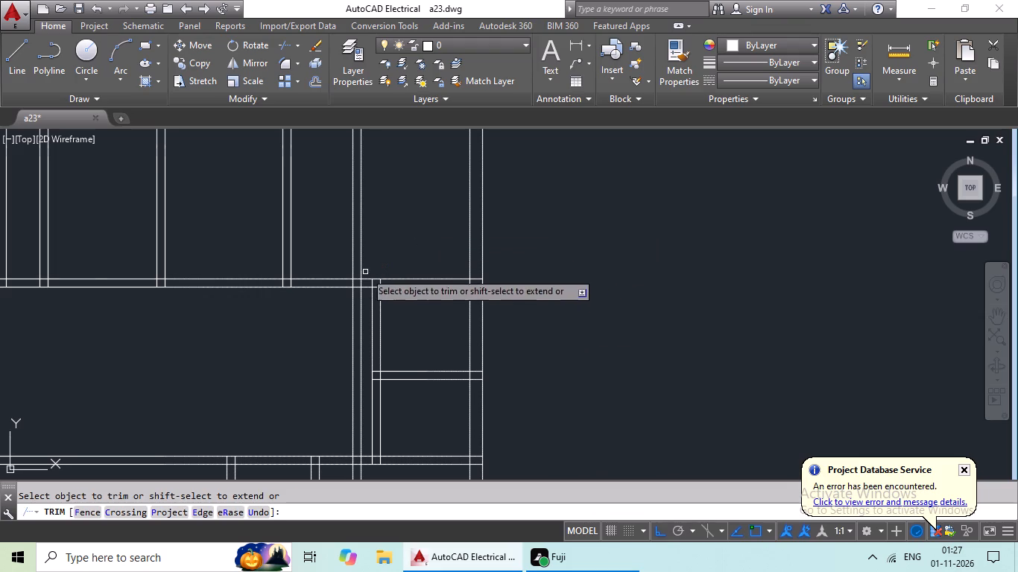
scroll(358, 330, "up", 3)
left_click_drag(383, 273, 312, 320)
left_click(309, 320)
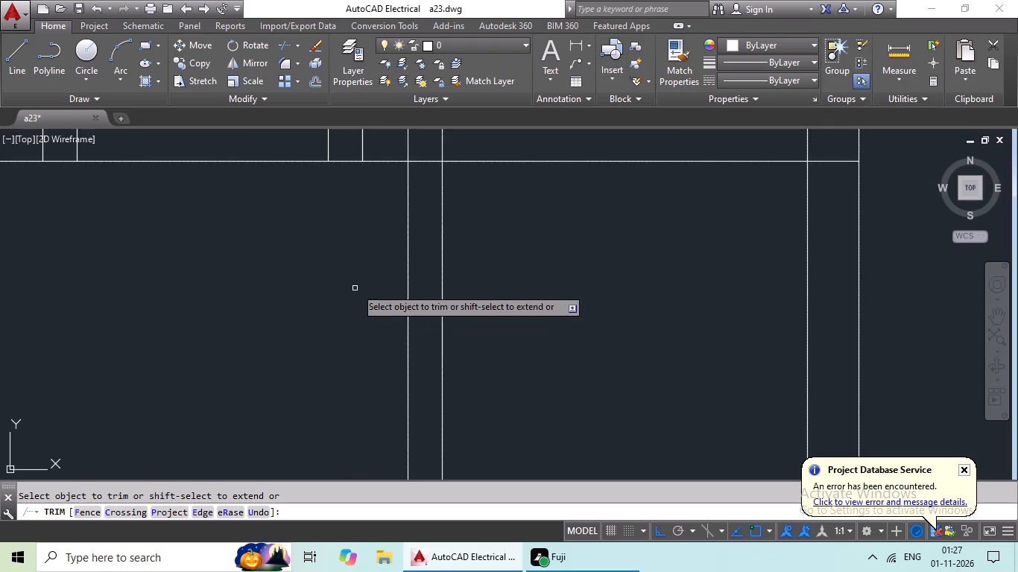
scroll(355, 287, "down", 3)
middle_click_drag(355, 289, 357, 258)
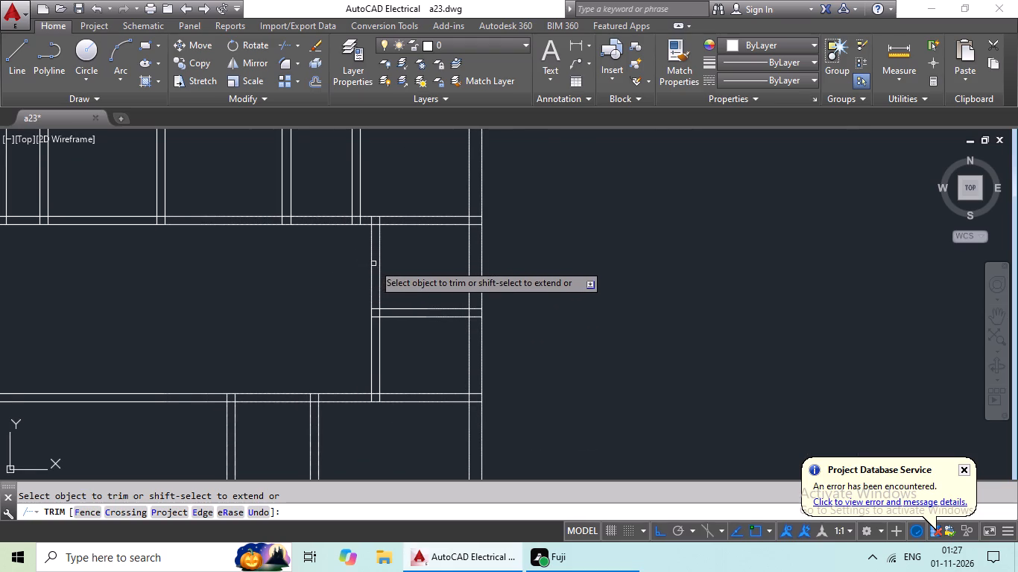
scroll(362, 294, "down", 2)
middle_click_drag(354, 293, 363, 265)
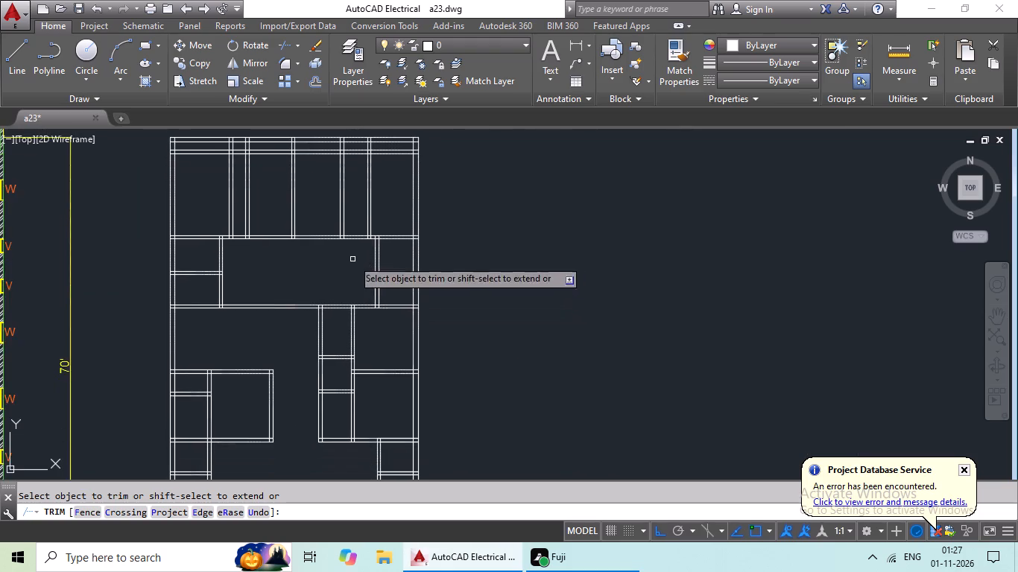
middle_click_drag(352, 258, 341, 309)
middle_click(341, 311)
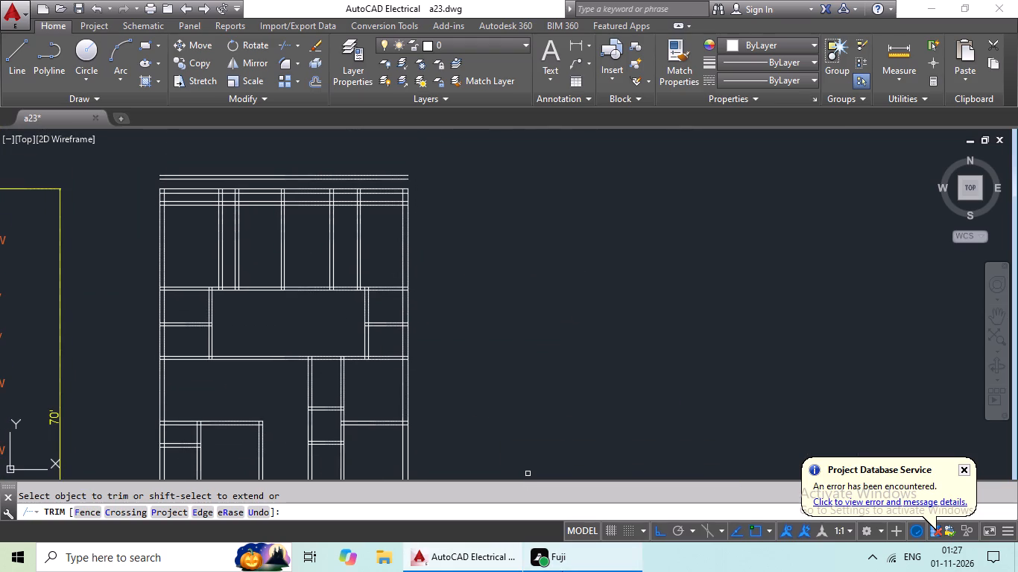
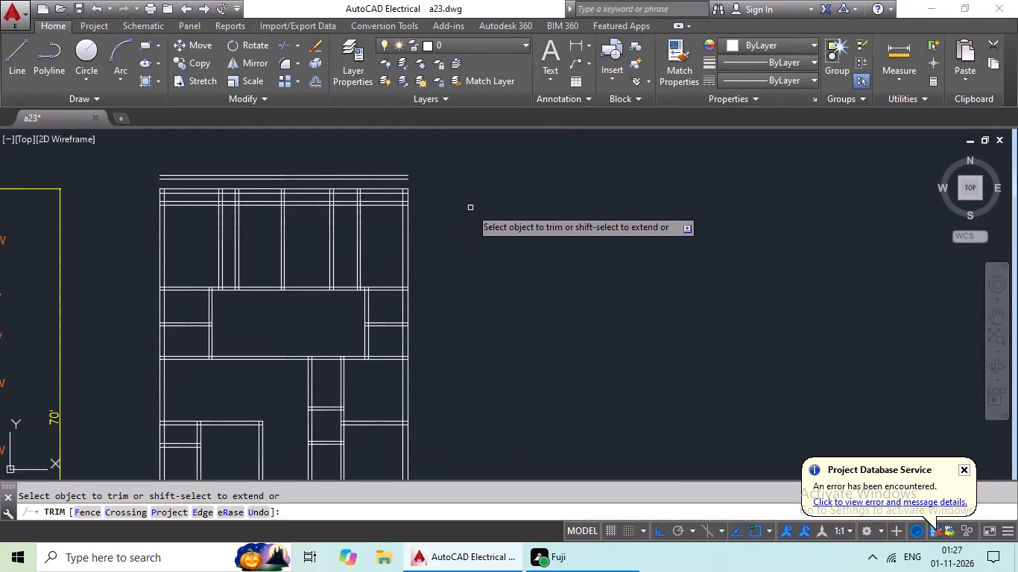
Extend both lines of the right outer wall upward to the horizontal wall lines above the top rooms.
key("Escape")
key("Escape")
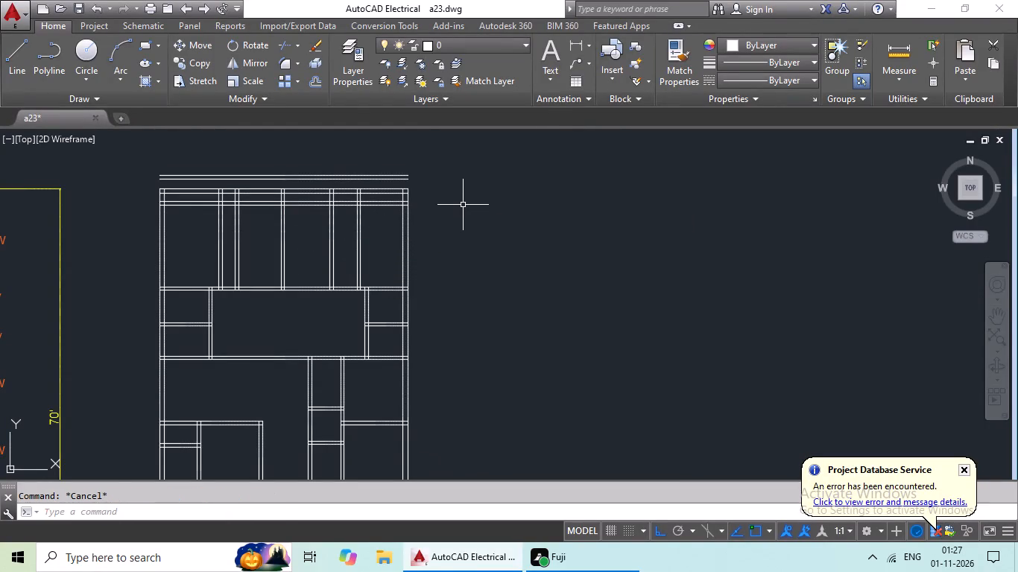
key("Escape")
key("Escape")
type("ex")
key("space")
key("space")
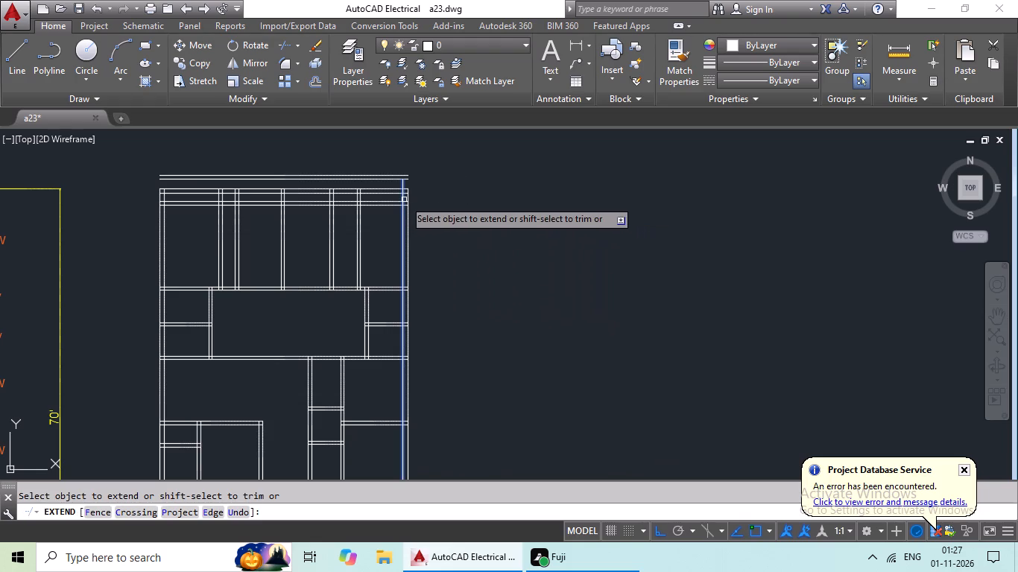
left_click(404, 199)
left_click(402, 191)
left_click(407, 200)
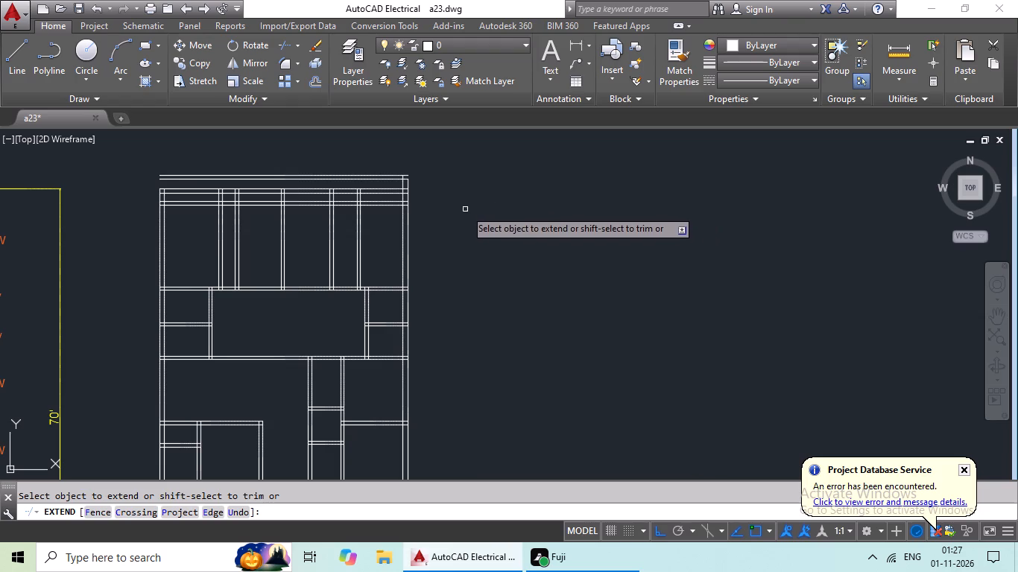
Extend both lines of the left outer wall upward to the topmost horizontal line above the top rooms.
middle_click_drag(465, 209, 501, 212)
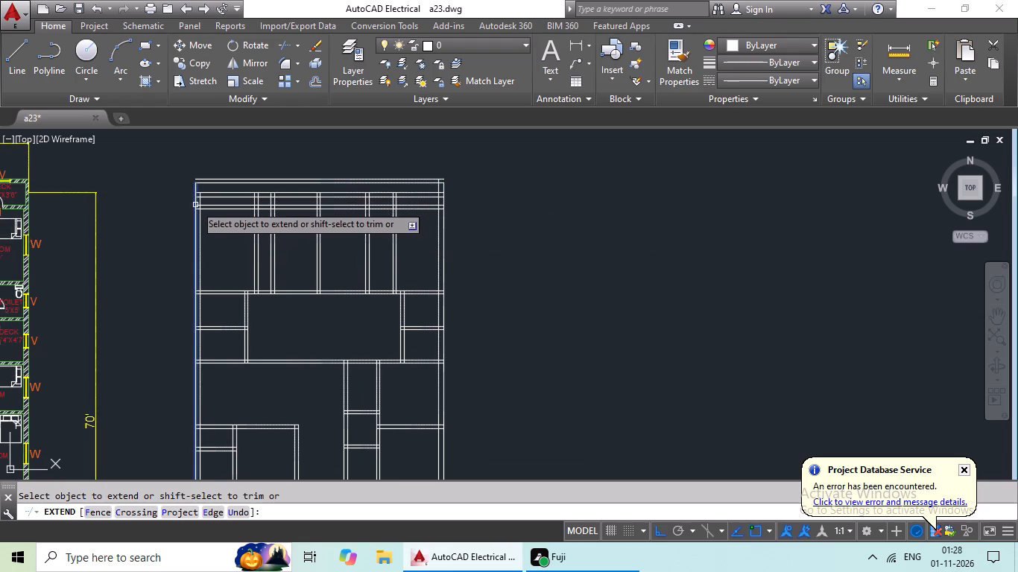
left_click(195, 205)
left_click(196, 188)
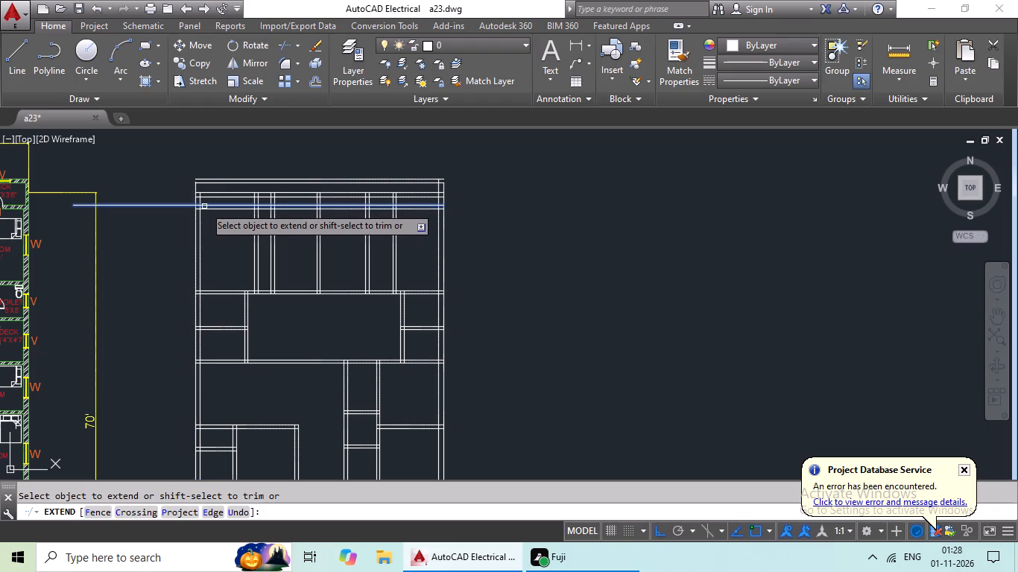
left_click(198, 202)
left_click(198, 188)
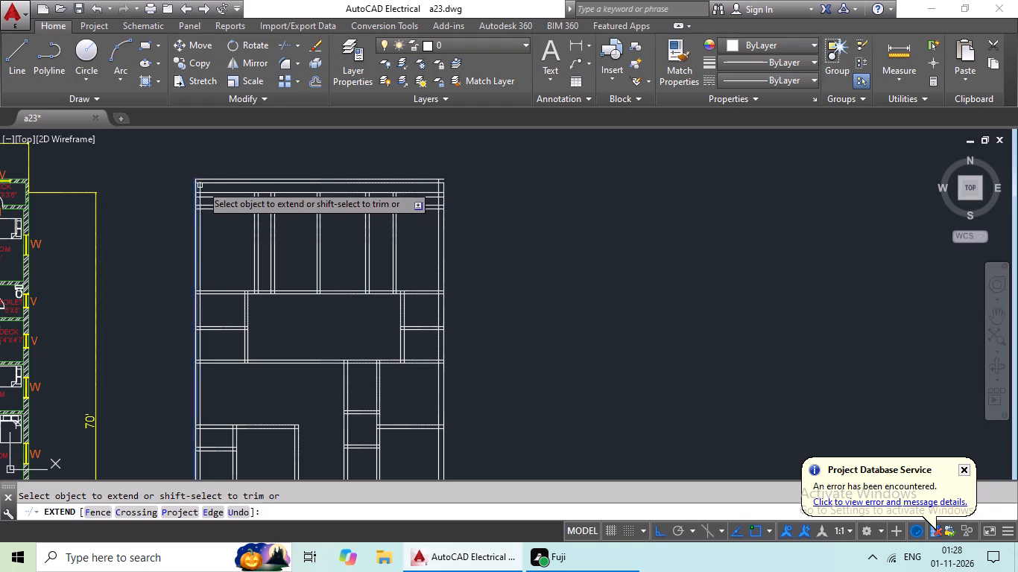
left_click(196, 188)
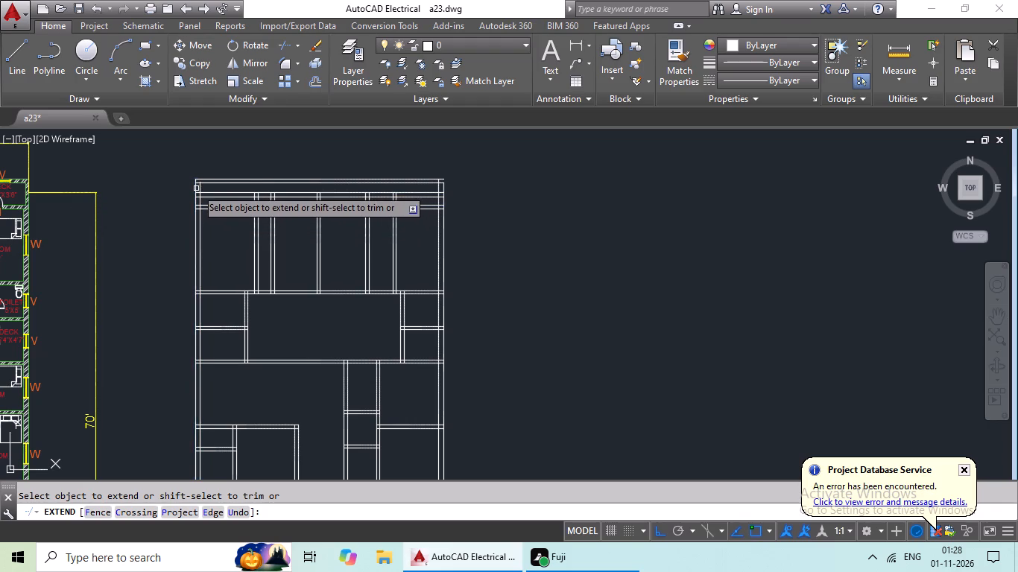
left_click(198, 186)
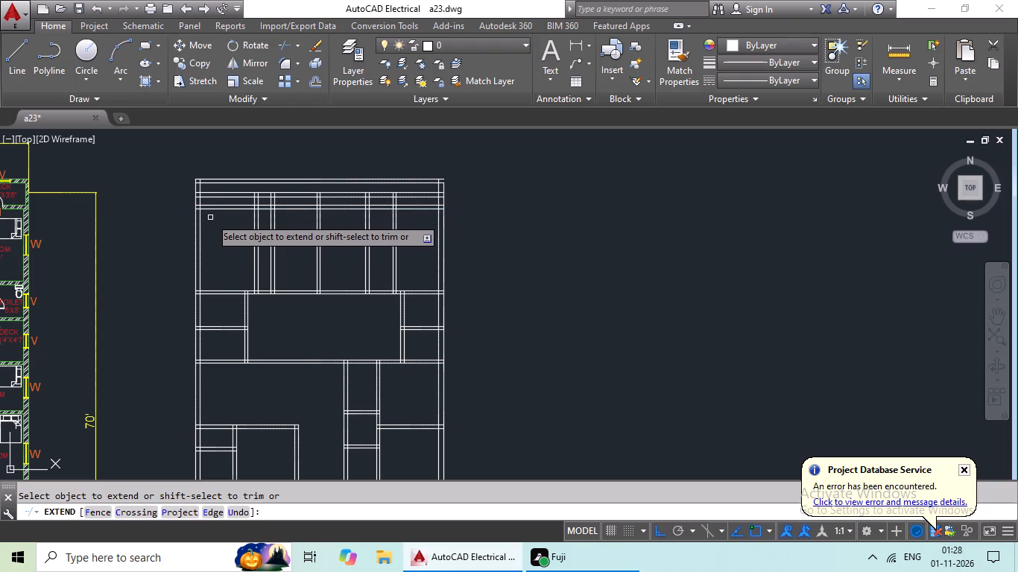
Extend both lines of the top-left room's new vertical wall upward to the topmost horizontal line.
left_click(254, 200)
left_click(254, 191)
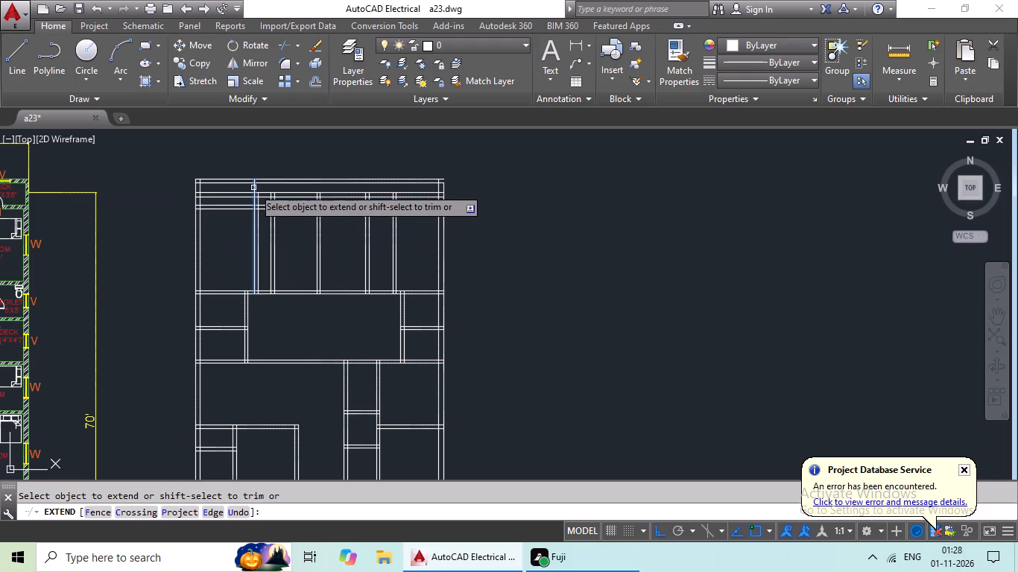
left_click(253, 188)
left_click(259, 202)
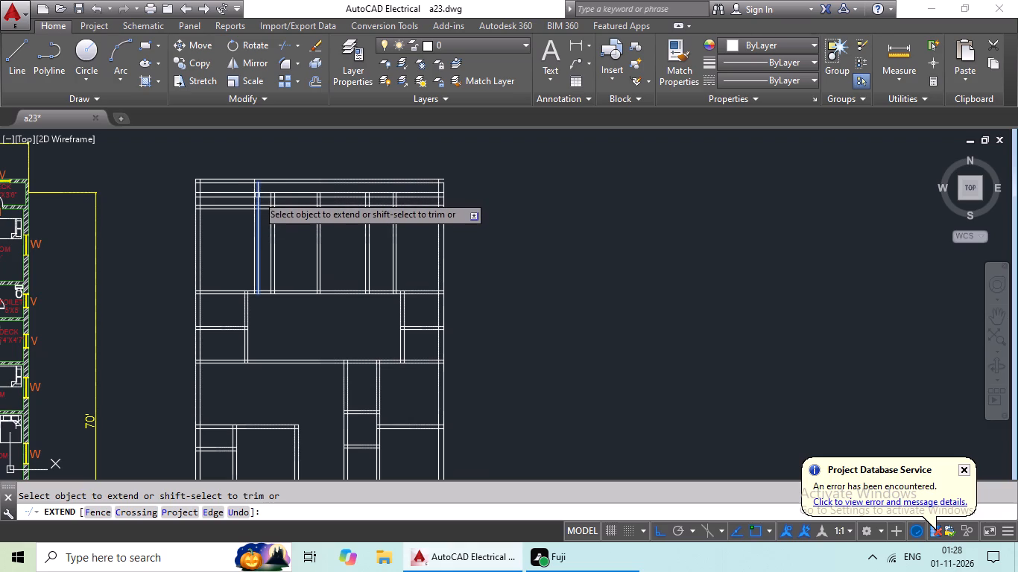
left_click(257, 196)
left_click(257, 191)
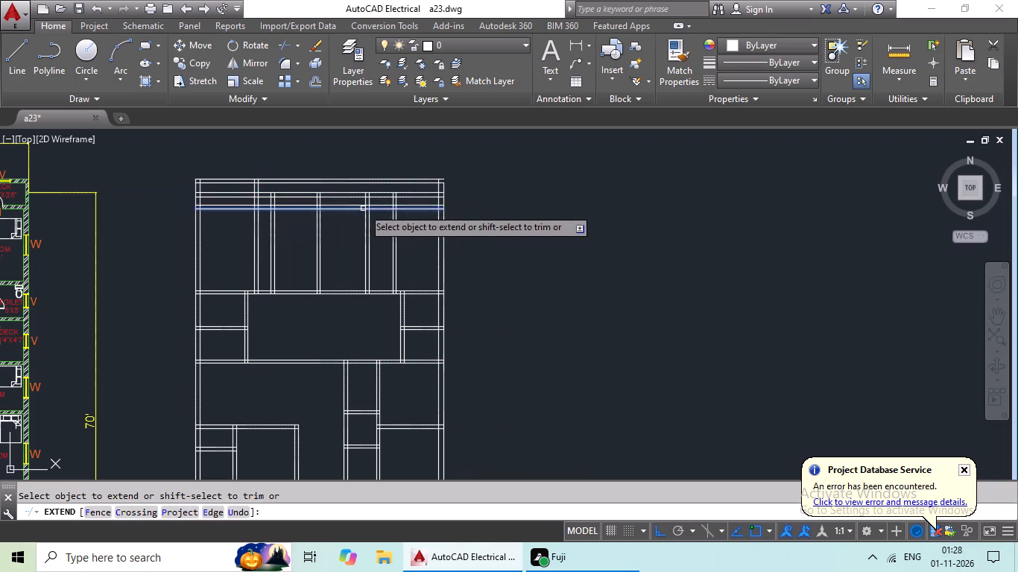
Extend both lines of the top-right room's new vertical wall upward to the topmost horizontal line.
left_click(392, 205)
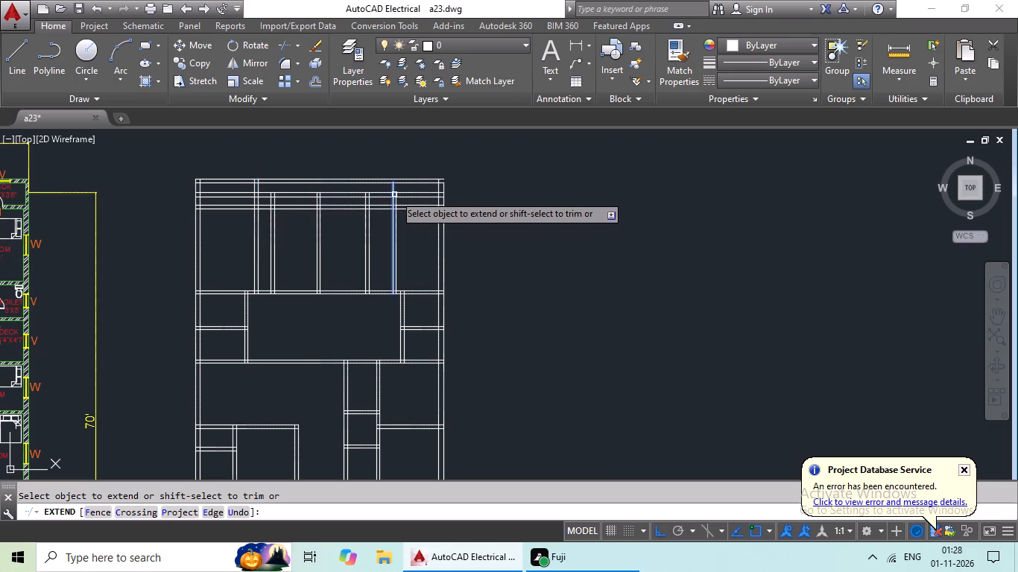
left_click(393, 189)
left_click(391, 185)
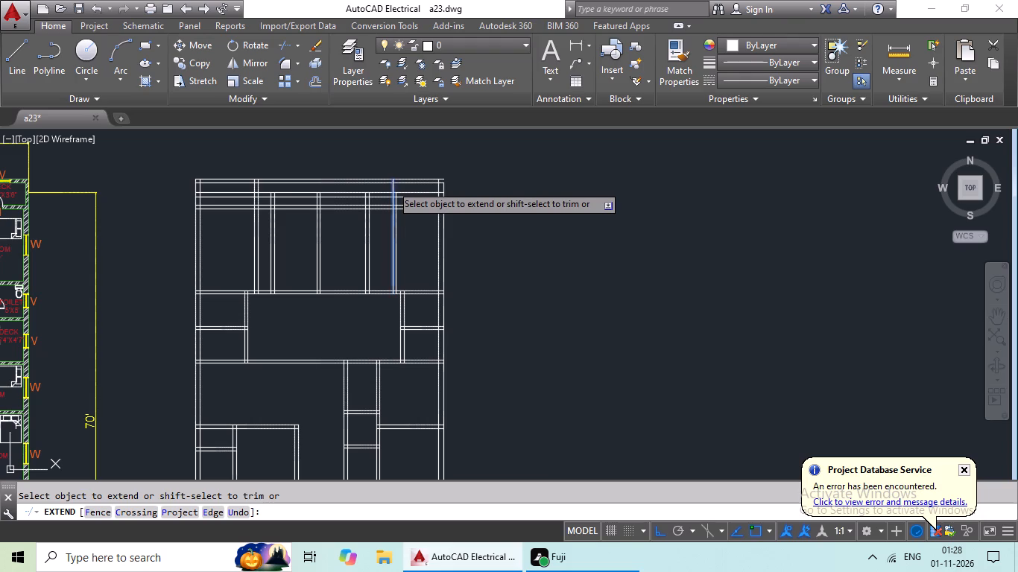
left_click(396, 207)
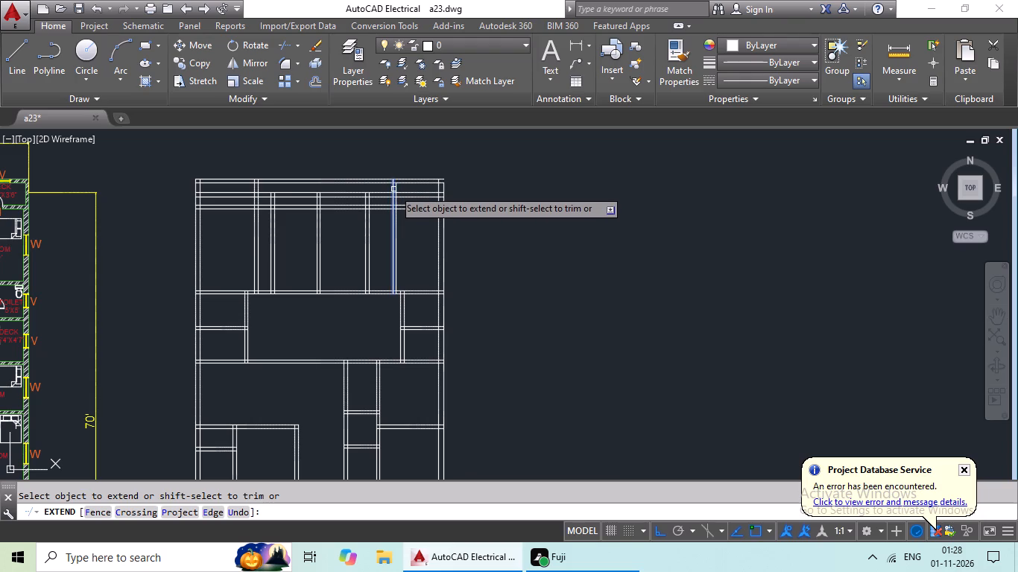
left_click(395, 188)
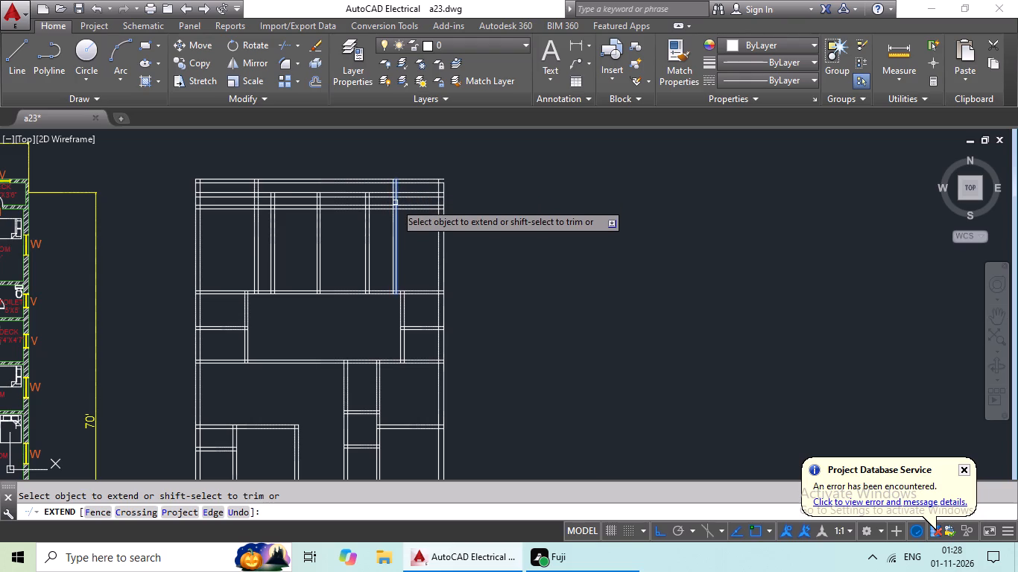
left_click(397, 191)
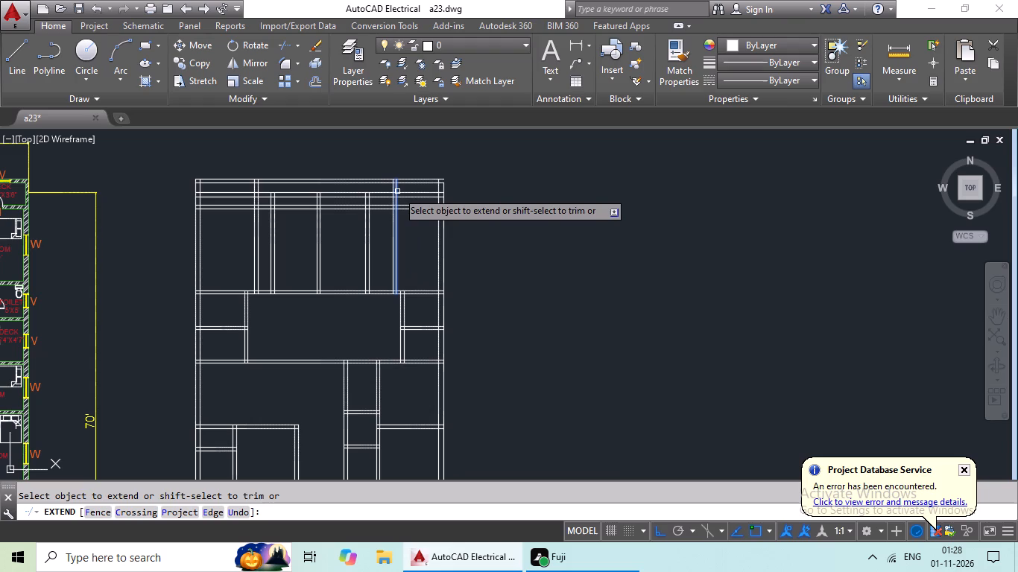
Extend the right outer wall's outer line up to the topmost horizontal line to close the corner.
left_click(443, 190)
scroll(443, 190, "up", 2)
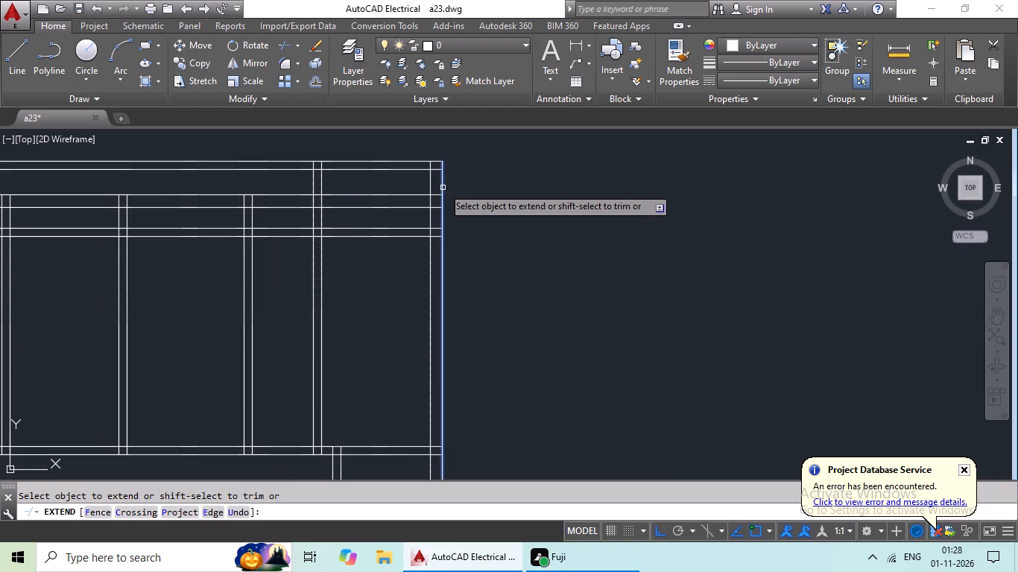
left_click(443, 184)
scroll(510, 186, "down", 2)
middle_click_drag(513, 185, 657, 188)
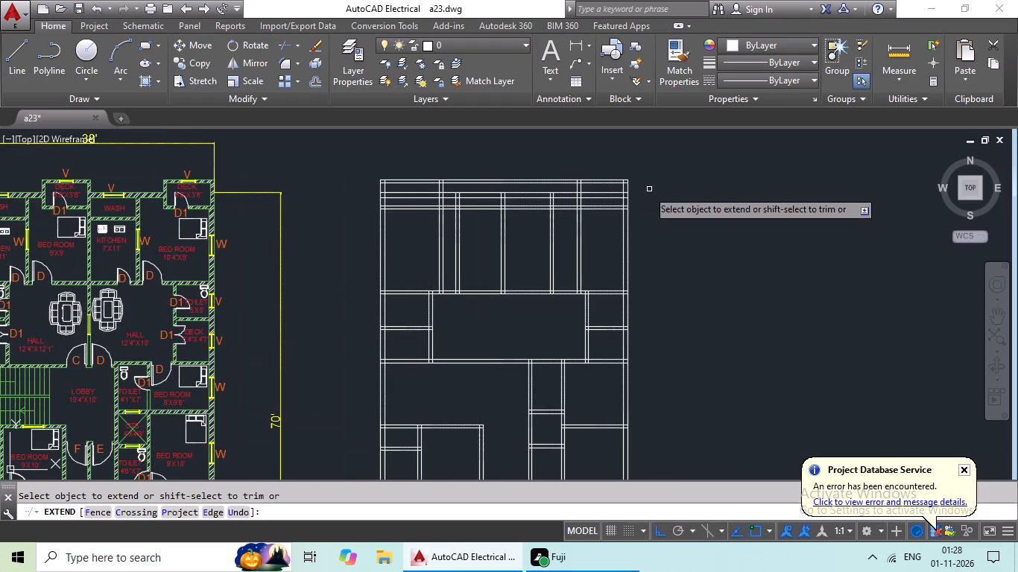
key("Escape")
Trim both lines of the top-right deck's side wall between the deck's bottom wall and the top rooms' bottom wall.
key("r")
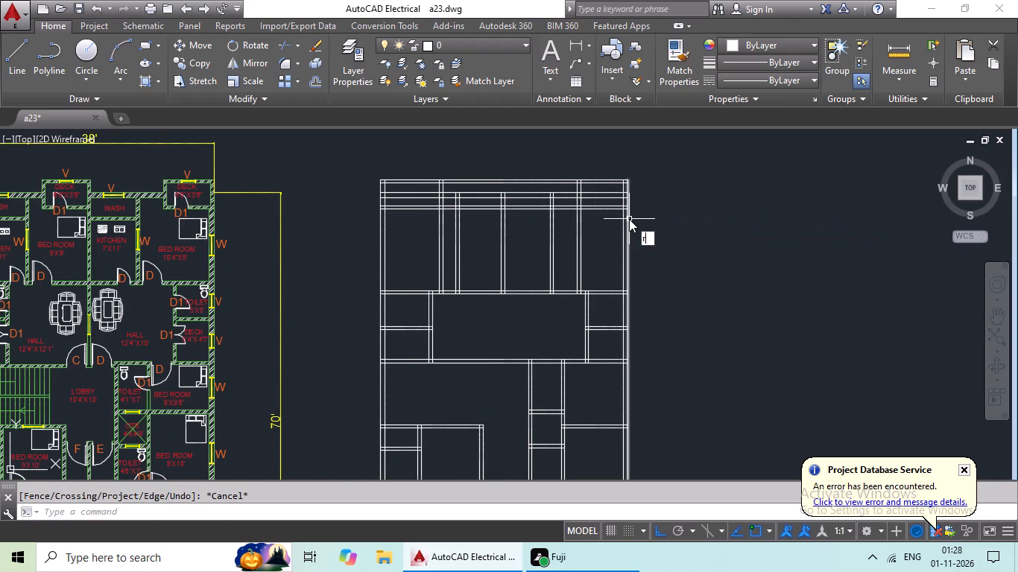
key("Escape")
key("Escape")
key("t")
key("r")
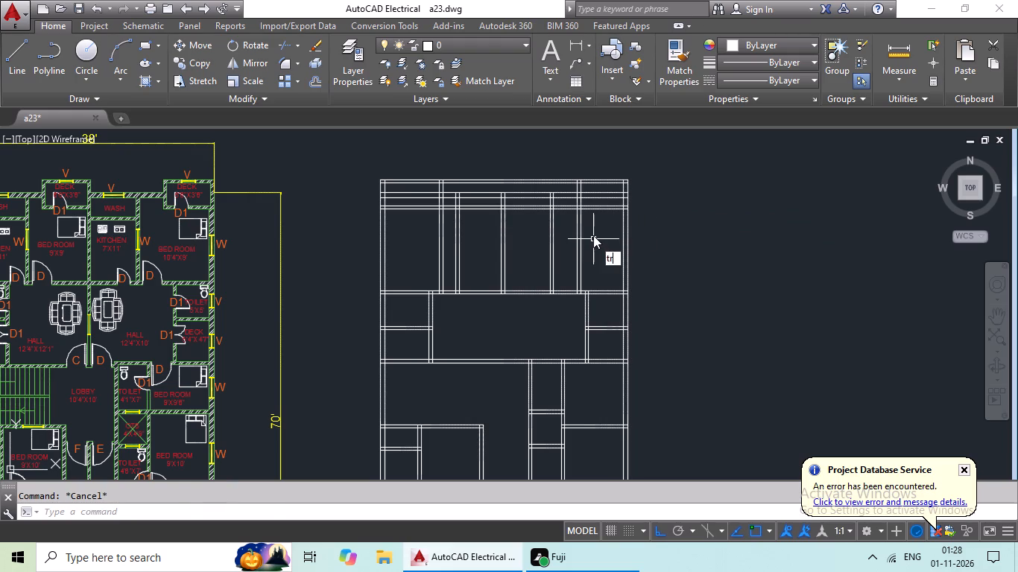
key("space")
key("space")
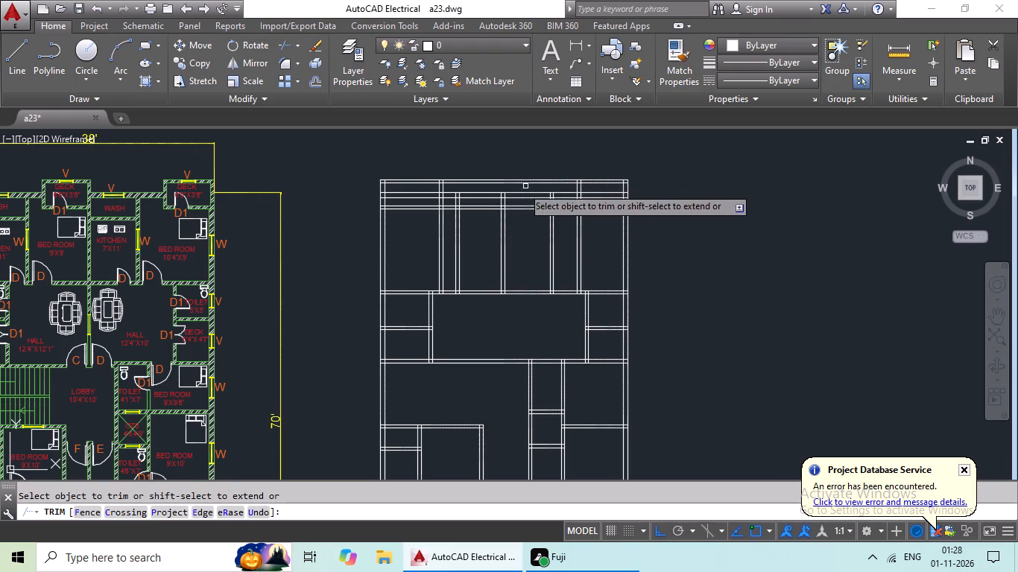
scroll(617, 193, "up", 4)
scroll(594, 214, "down", 1)
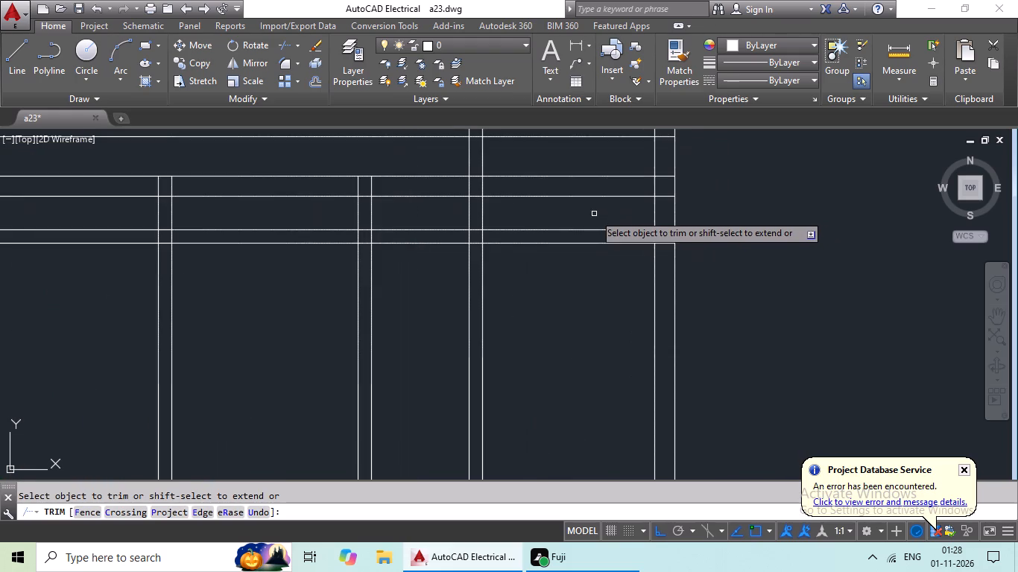
scroll(594, 214, "down", 1)
middle_click_drag(572, 303, 566, 217)
left_click_drag(569, 214, 499, 308)
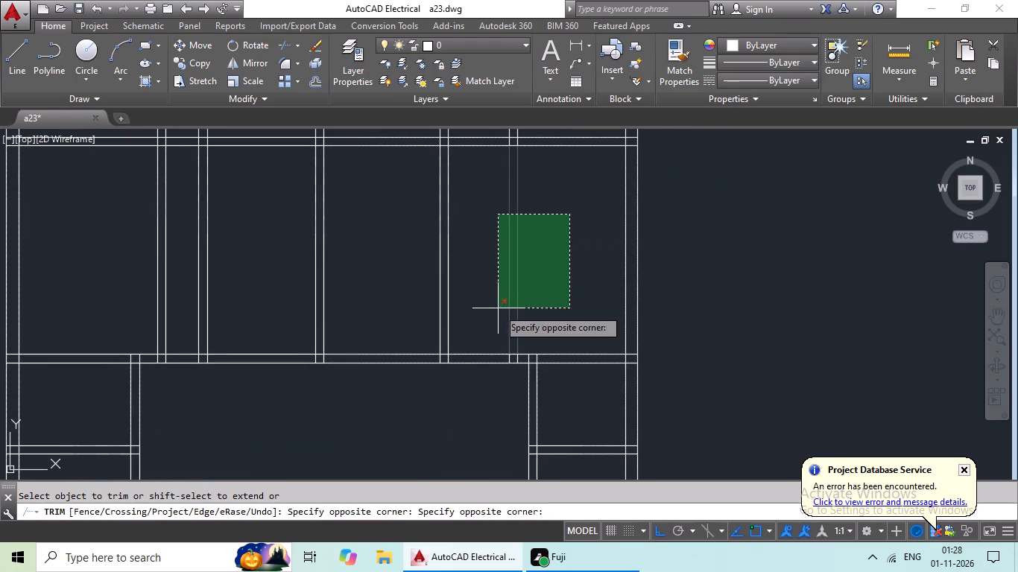
left_click(500, 307)
scroll(534, 293, "down", 2)
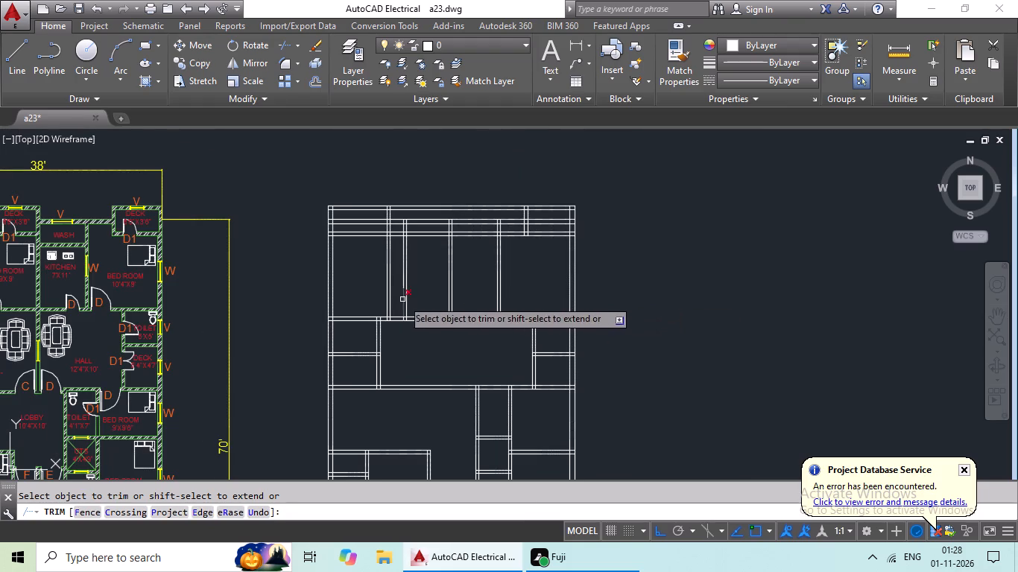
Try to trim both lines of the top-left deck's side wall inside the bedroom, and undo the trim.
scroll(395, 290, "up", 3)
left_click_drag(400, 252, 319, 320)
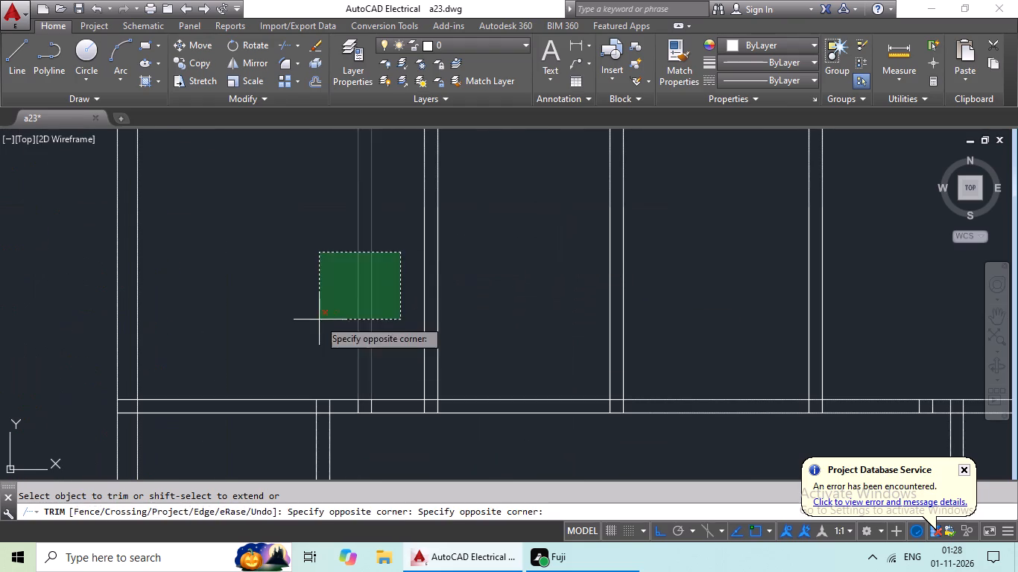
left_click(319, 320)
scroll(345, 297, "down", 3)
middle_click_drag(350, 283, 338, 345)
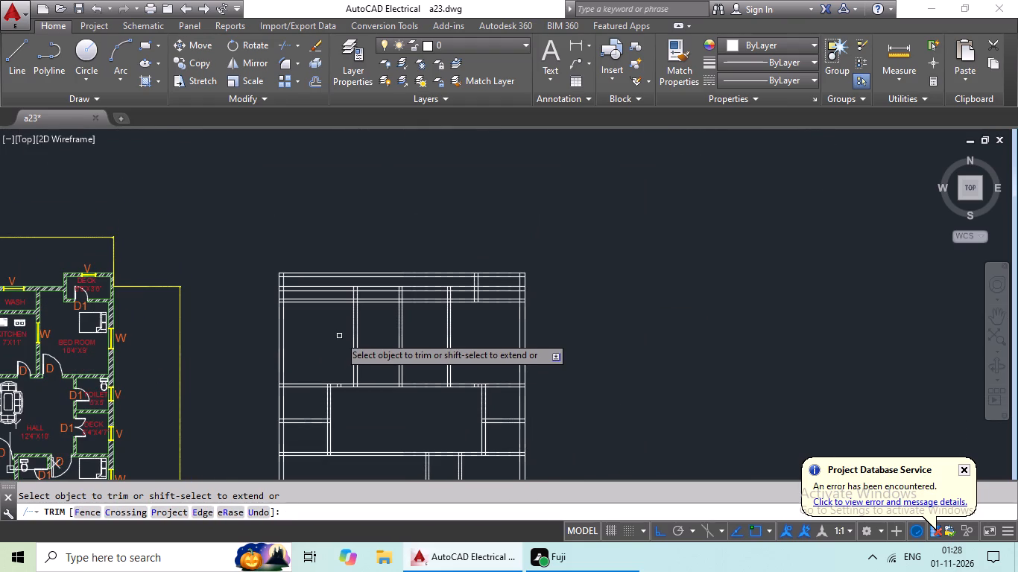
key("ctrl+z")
Trim both lines of the top-left deck's side wall where they run below the deck's bottom wall.
scroll(361, 284, "down", 2)
scroll(283, 223, "up", 2)
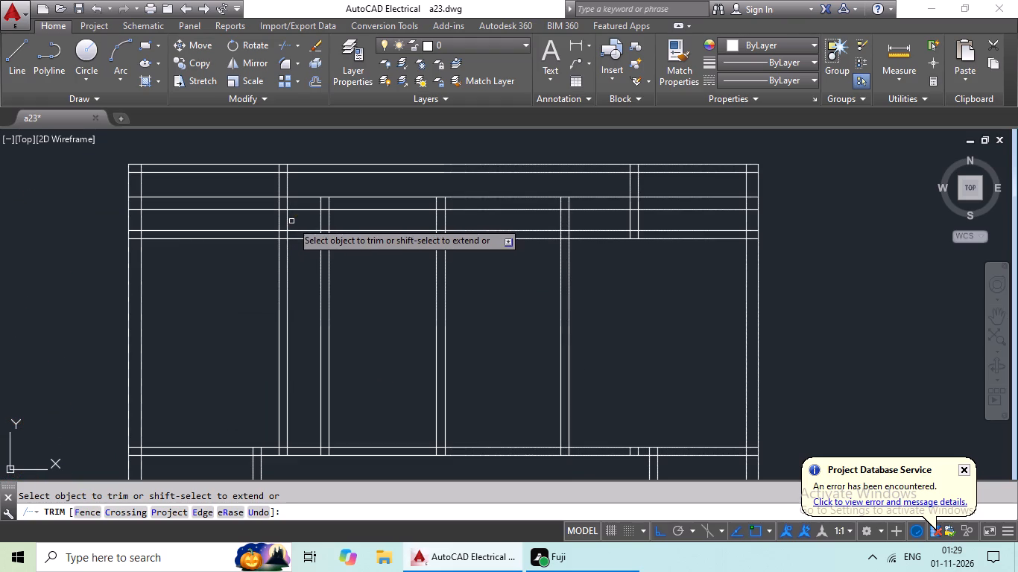
scroll(290, 237, "up", 2)
left_click(297, 269)
left_click_drag(297, 269, 231, 344)
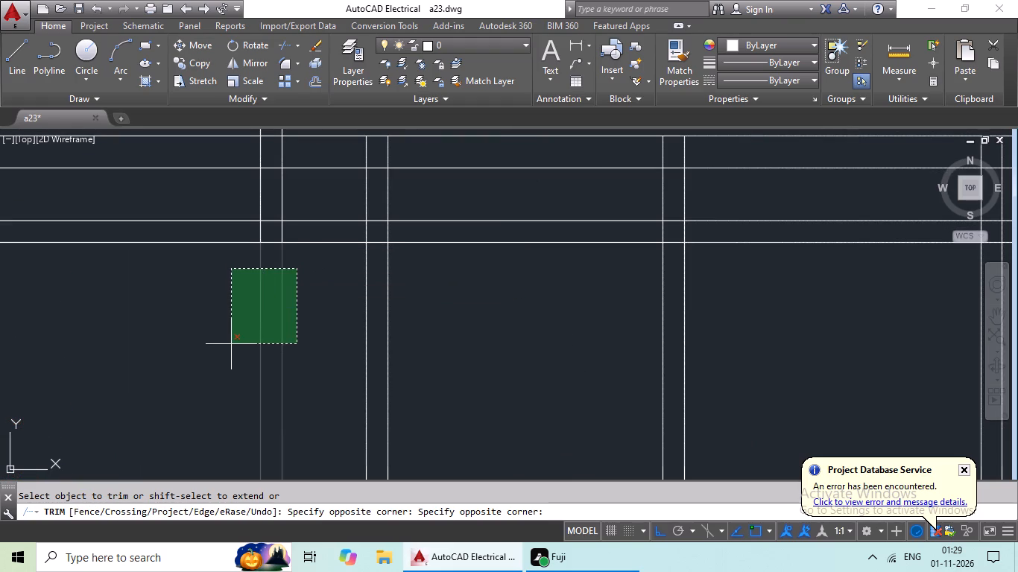
left_click(230, 345)
scroll(264, 331, "down", 2)
middle_click_drag(265, 342, 257, 380)
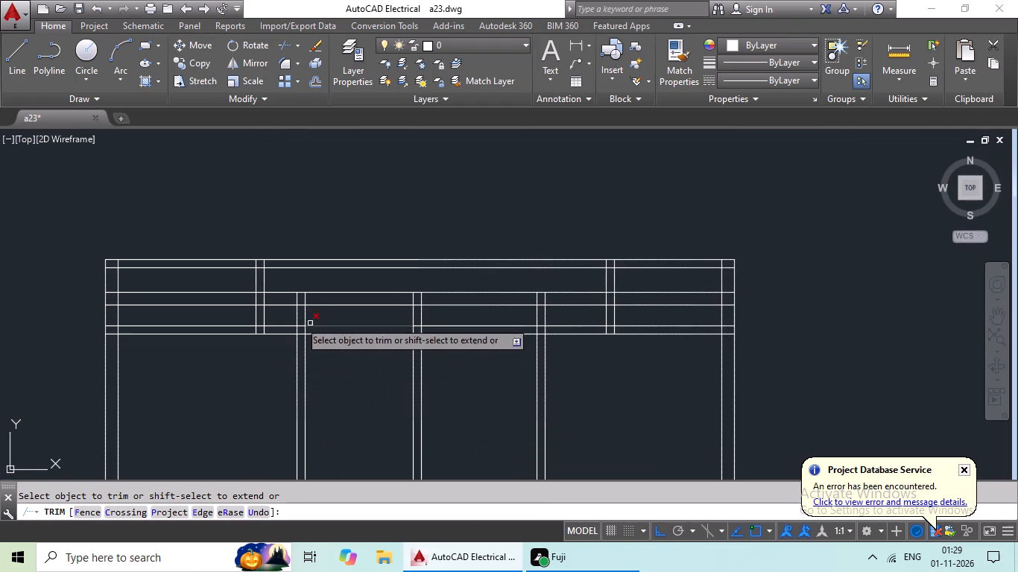
Trim both lines of the top-left deck's bottom wall between the deck's side wall and the first kitchen wall.
scroll(291, 331, "up", 1)
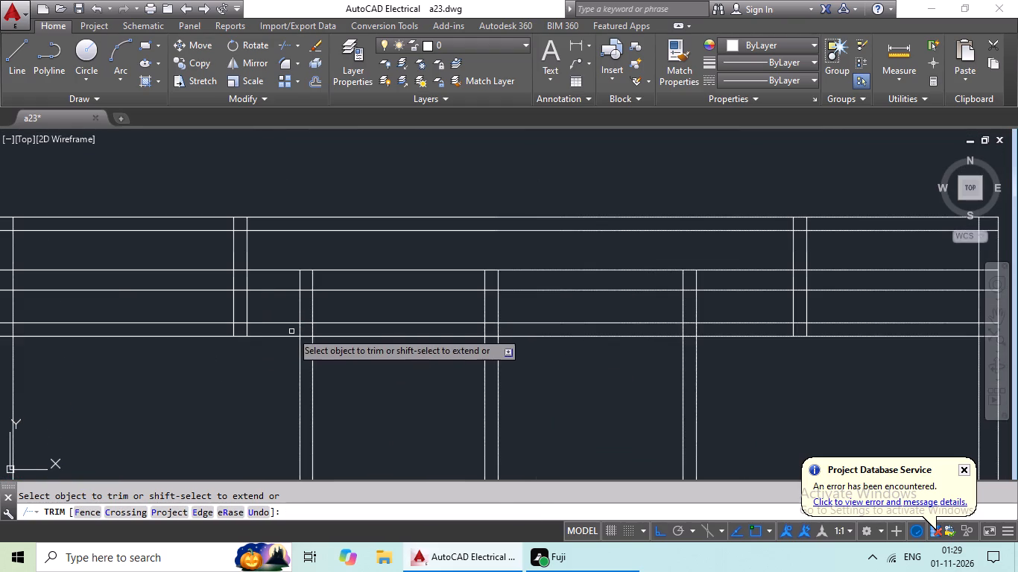
left_click_drag(272, 307, 261, 366)
left_click(261, 366)
scroll(394, 328, "down", 1)
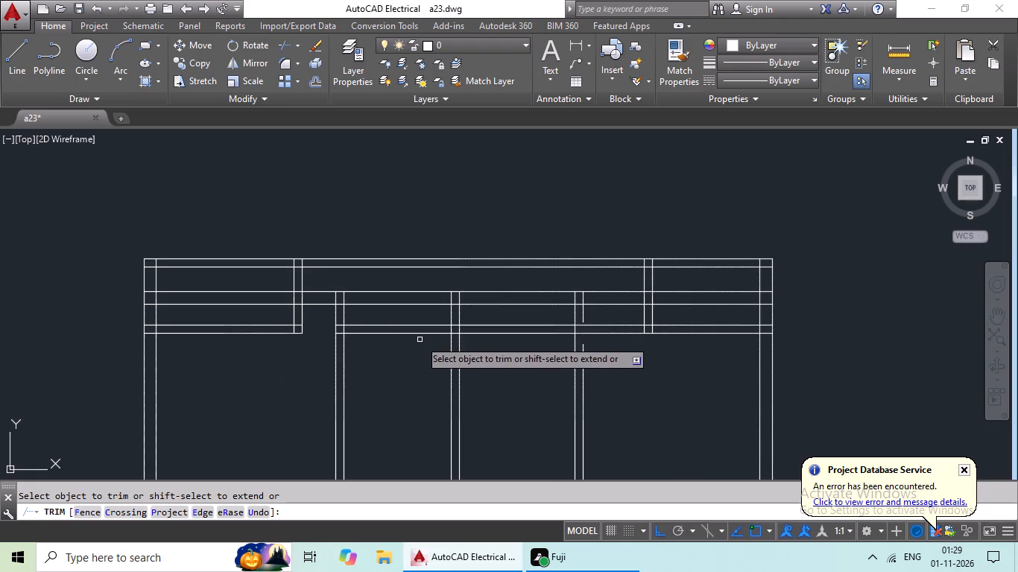
Trim both lines of the kitchens' top wall where they cross the inside of the top-left deck.
scroll(403, 330, "up", 1)
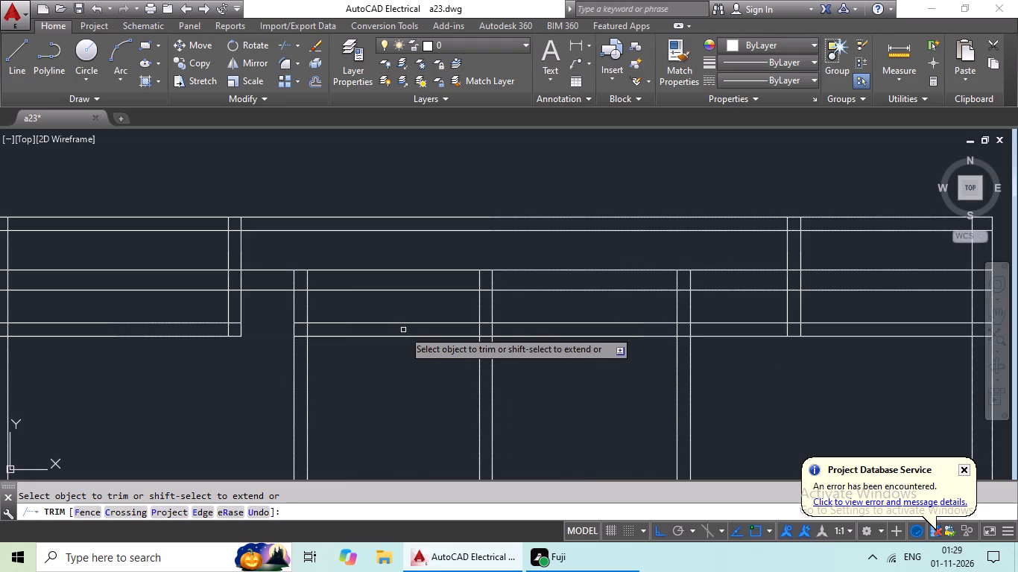
scroll(415, 311, "down", 1)
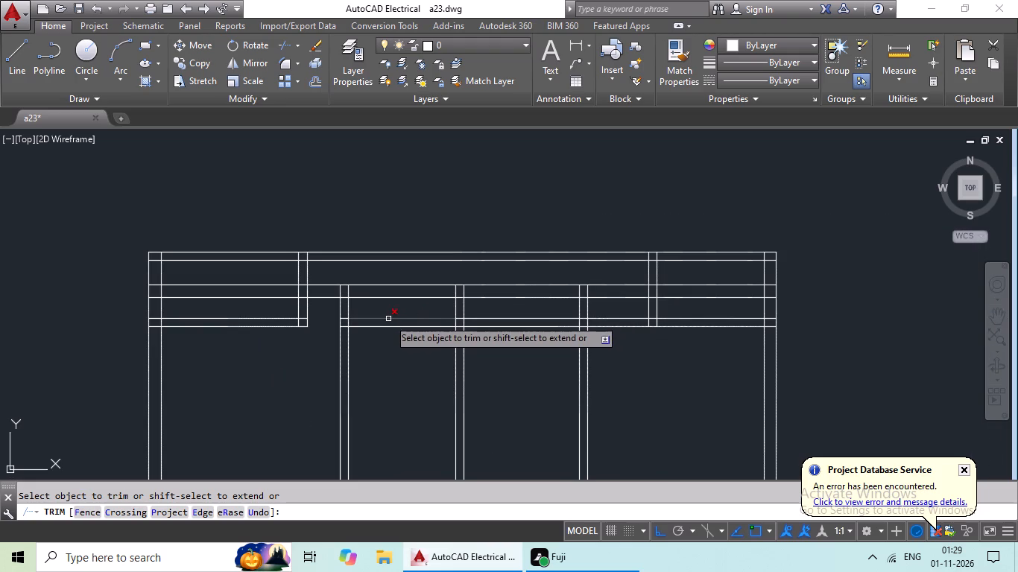
scroll(391, 313, "down", 2)
middle_click_drag(396, 339, 404, 304)
middle_click_drag(415, 323, 422, 314)
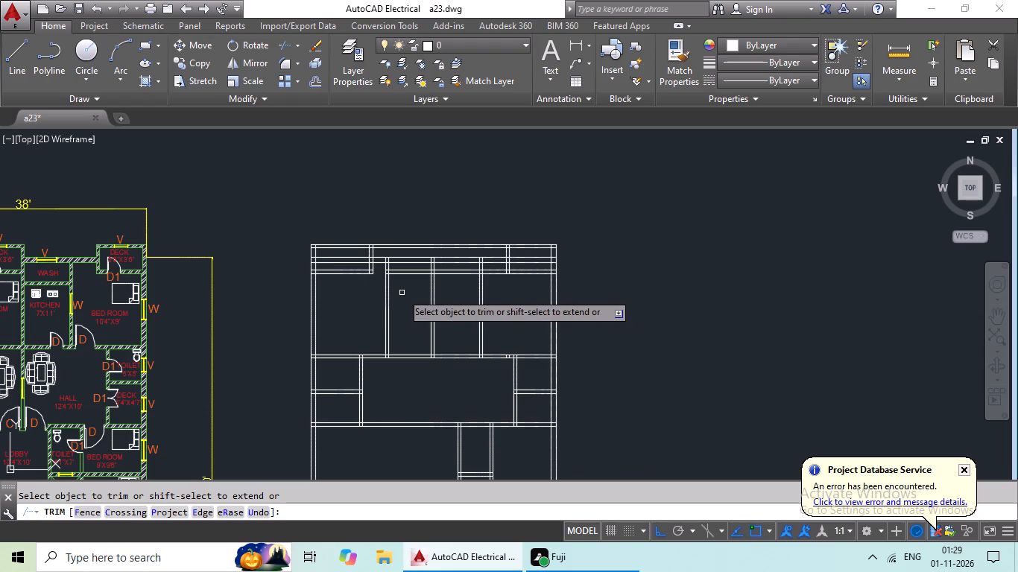
scroll(353, 263, "up", 4)
left_click_drag(370, 198, 365, 213)
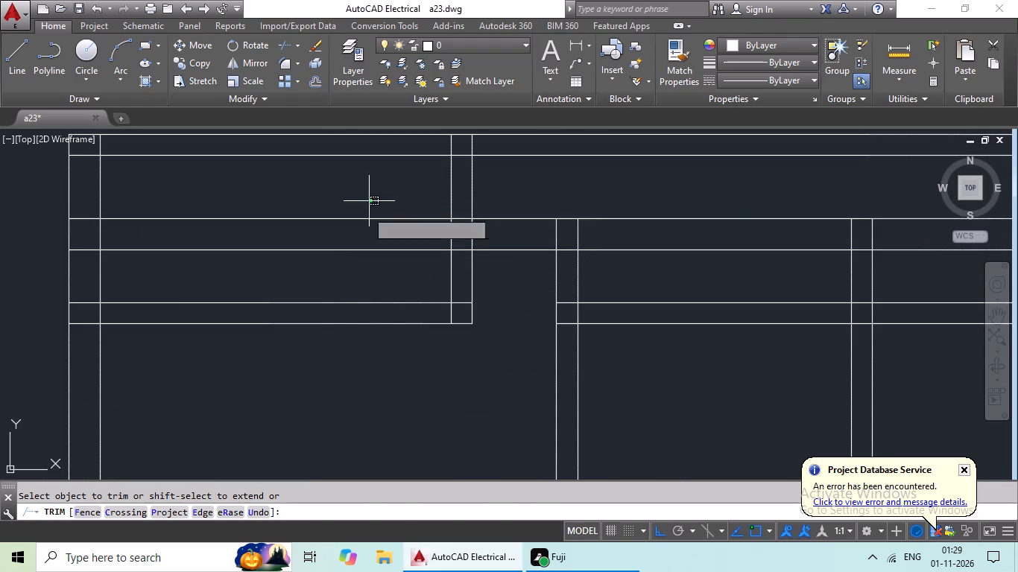
left_click_drag(365, 213, 330, 270)
left_click(330, 267)
Trim both lines of the plan's outermost top wall between the top-left and top-right decks.
scroll(350, 252, "down", 2)
middle_click_drag(350, 252, 325, 308)
scroll(456, 269, "up", 1)
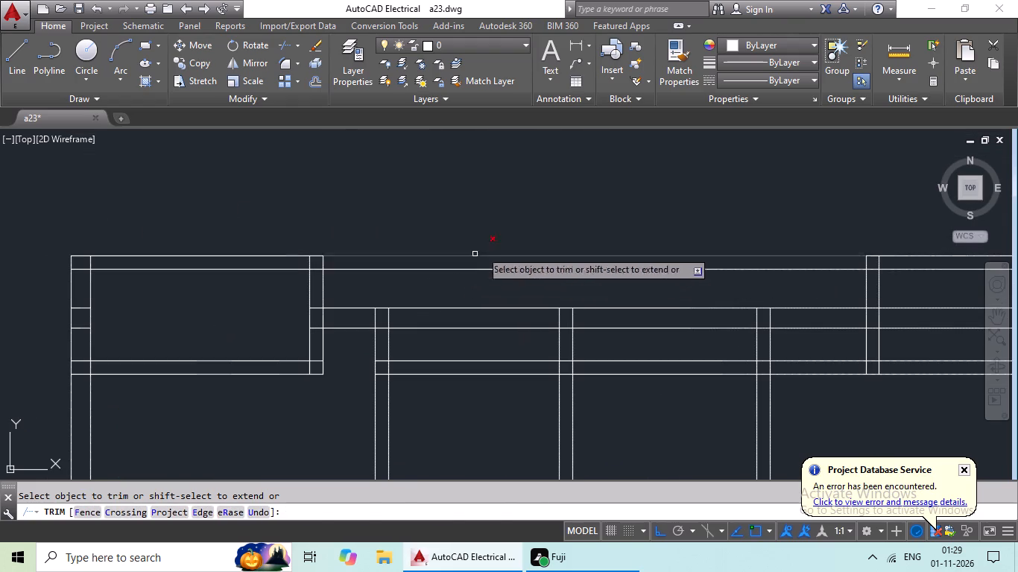
left_click_drag(528, 221, 488, 284)
left_click(487, 282)
Trim both lines of the decks' bottom wall where they cross the two kitchens, between the first and third kitchen walls.
scroll(497, 255, "down", 2)
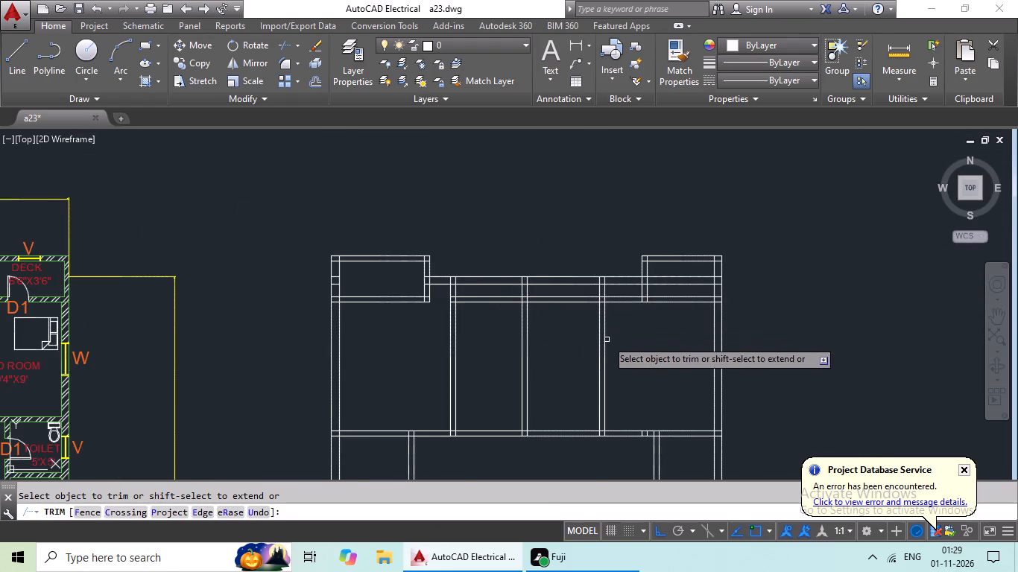
scroll(619, 331, "up", 1)
middle_click_drag(614, 328, 595, 339)
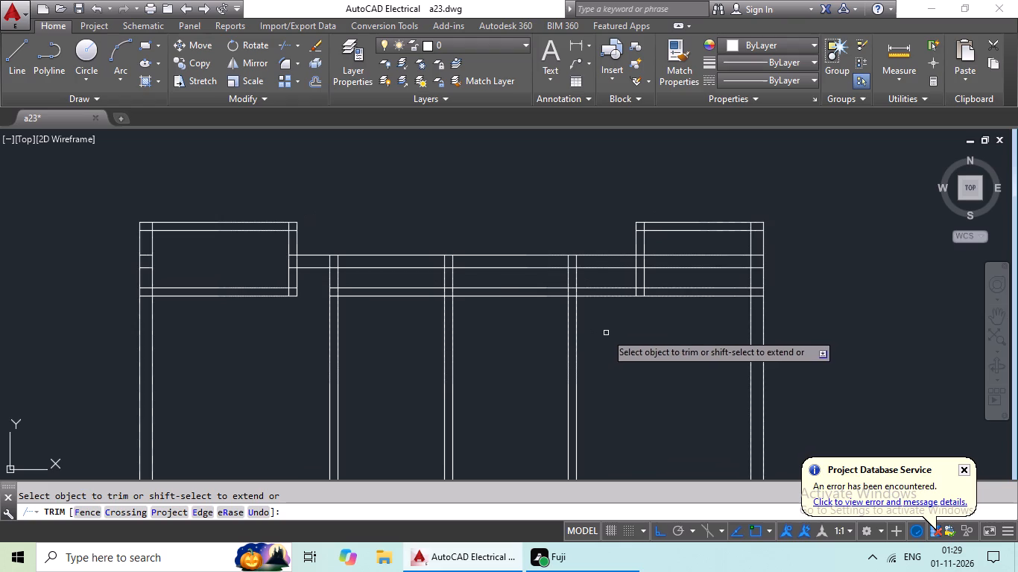
scroll(612, 333, "down", 1)
middle_click_drag(612, 334, 585, 346)
scroll(532, 305, "up", 1)
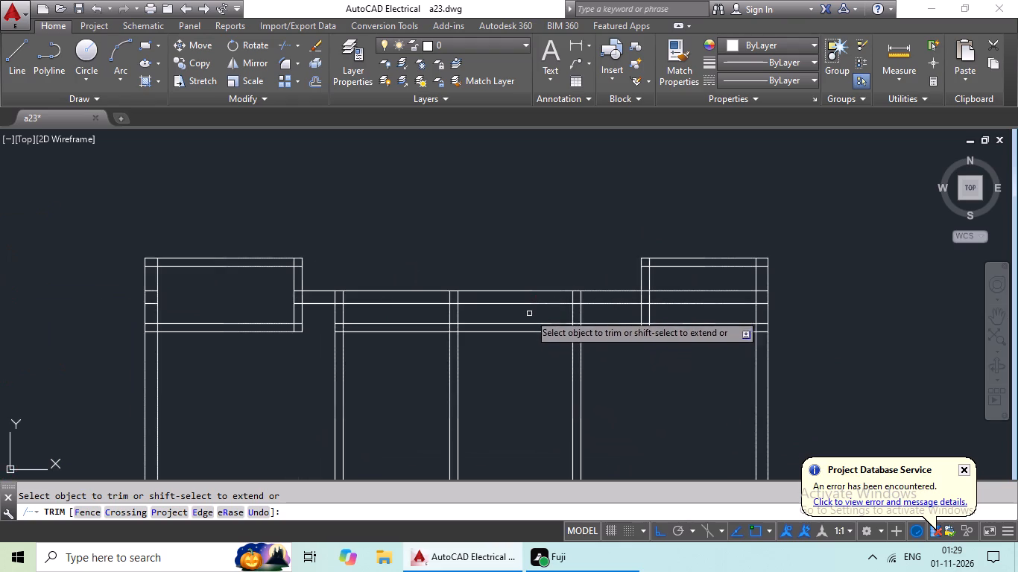
scroll(528, 314, "up", 2)
left_click_drag(528, 315, 490, 413)
left_click(493, 405)
left_click_drag(245, 322, 186, 398)
left_click(191, 391)
Trim both lines of the top-right deck's bottom wall between the third kitchen wall and the deck's side wall.
scroll(400, 355, "down", 2)
middle_click_drag(423, 361, 349, 376)
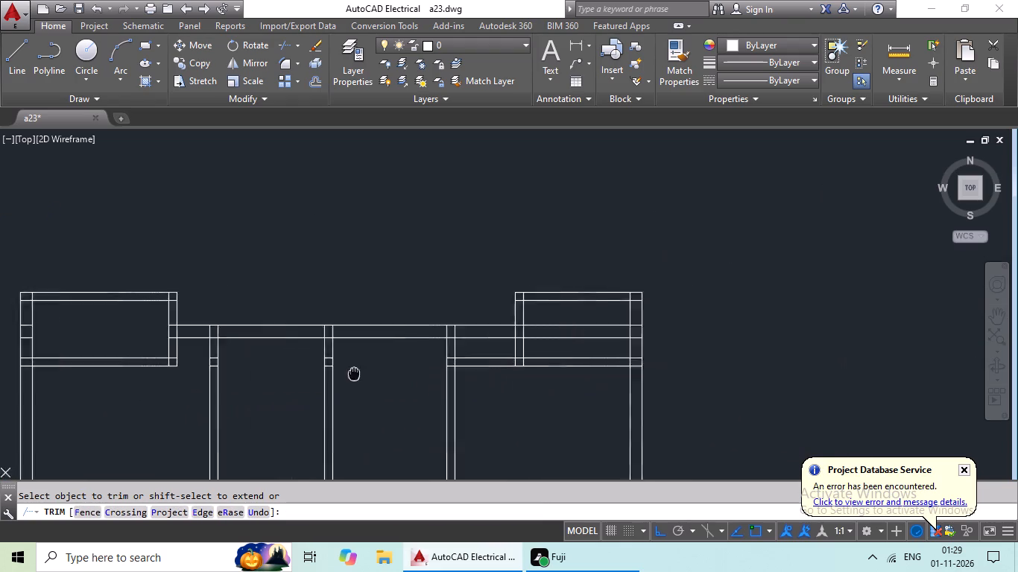
middle_click_drag(349, 376, 346, 377)
scroll(461, 368, "up", 2)
left_click_drag(485, 340, 443, 422)
left_click(443, 419)
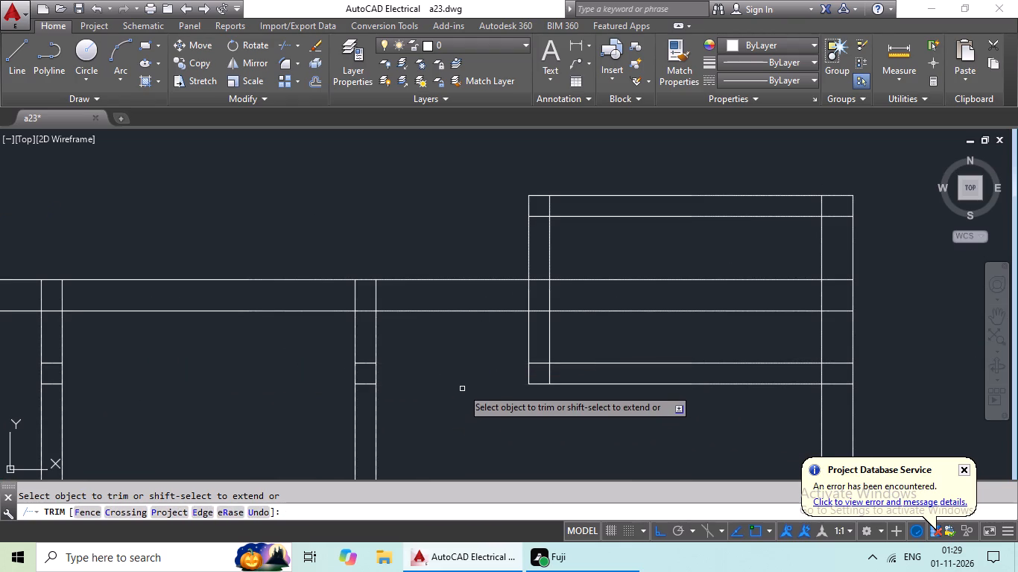
key("Escape")
key("Escape")
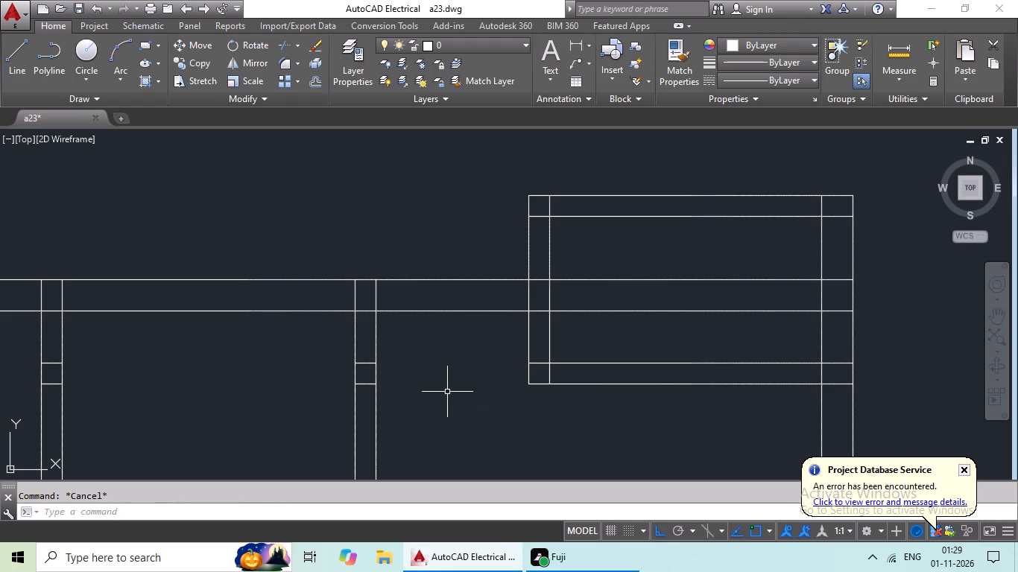
Trim both lines of the kitchens' top wall where they cross the inside of the top-right deck.
type("tr")
key("space")
key("space")
scroll(656, 277, "up", 1)
left_click_drag(677, 261, 618, 366)
left_click(618, 361)
scroll(634, 340, "down", 2)
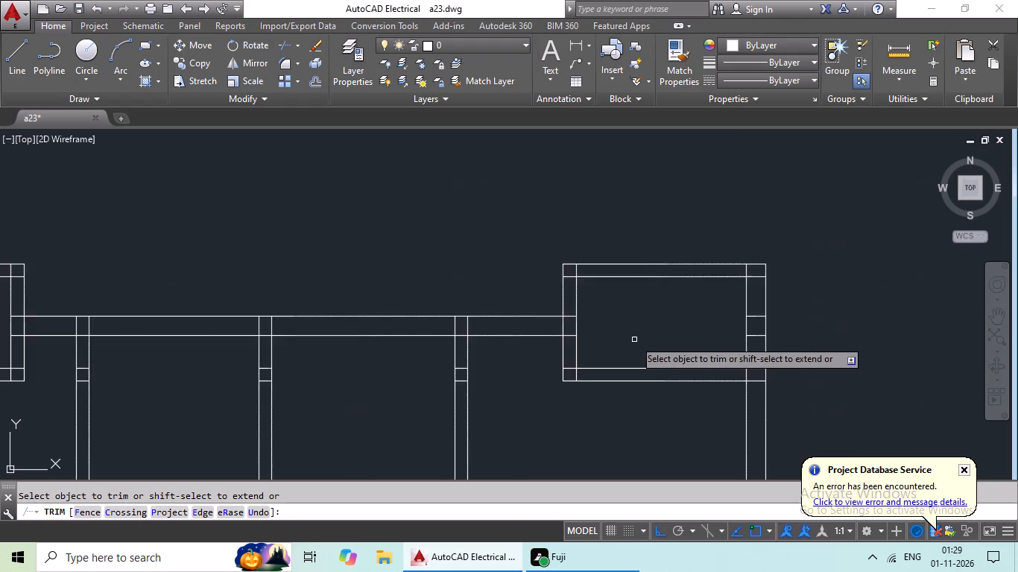
middle_click_drag(634, 339, 611, 351)
middle_click_drag(497, 409, 559, 383)
middle_click_drag(584, 365, 593, 361)
key("Escape")
key("Escape")
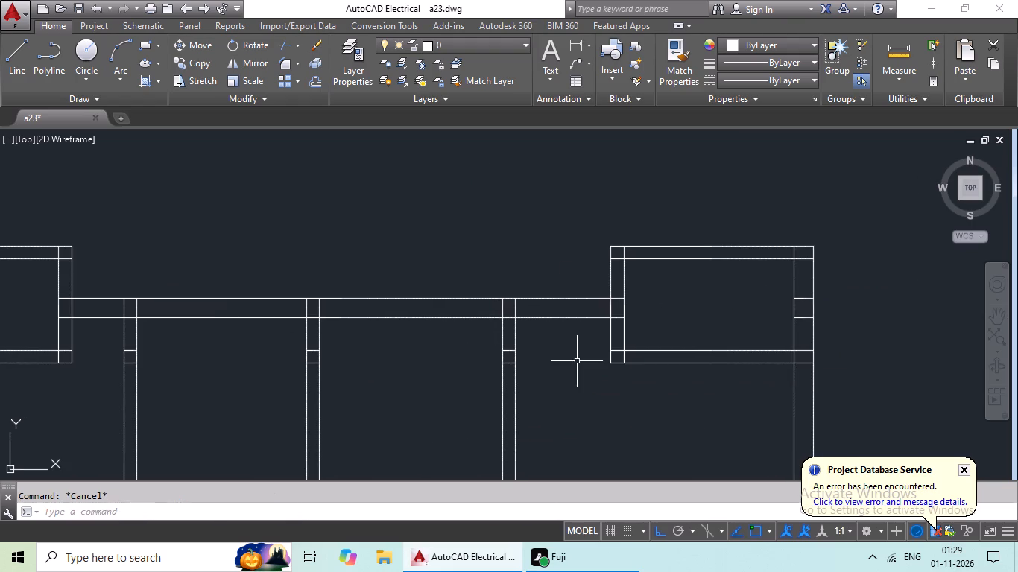
Erase the two short leftover cross lines inside the third kitchen wall, nearest the top-right deck.
scroll(509, 353, "up", 5)
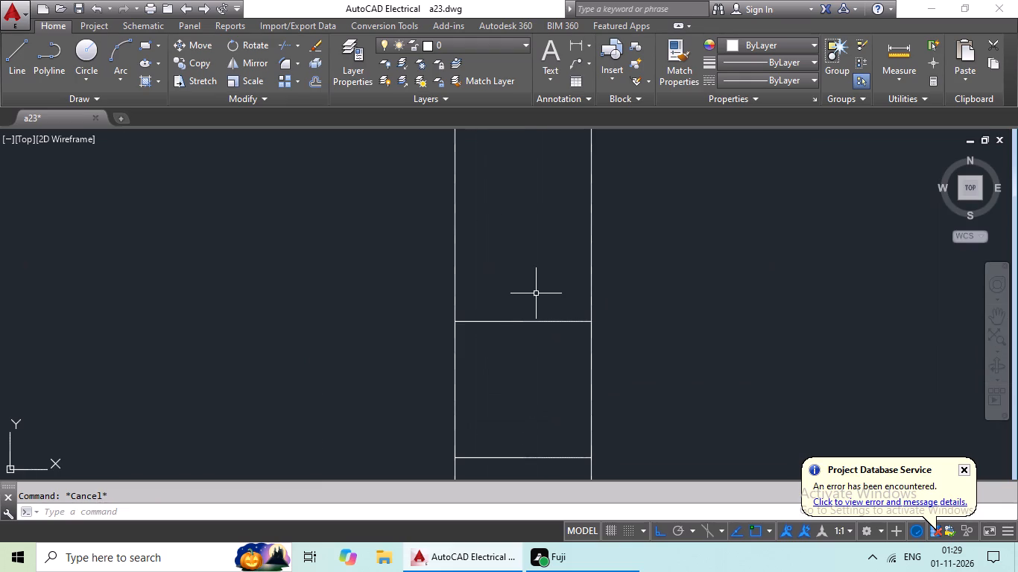
middle_click_drag(541, 262, 531, 189)
left_click_drag(532, 211, 490, 421)
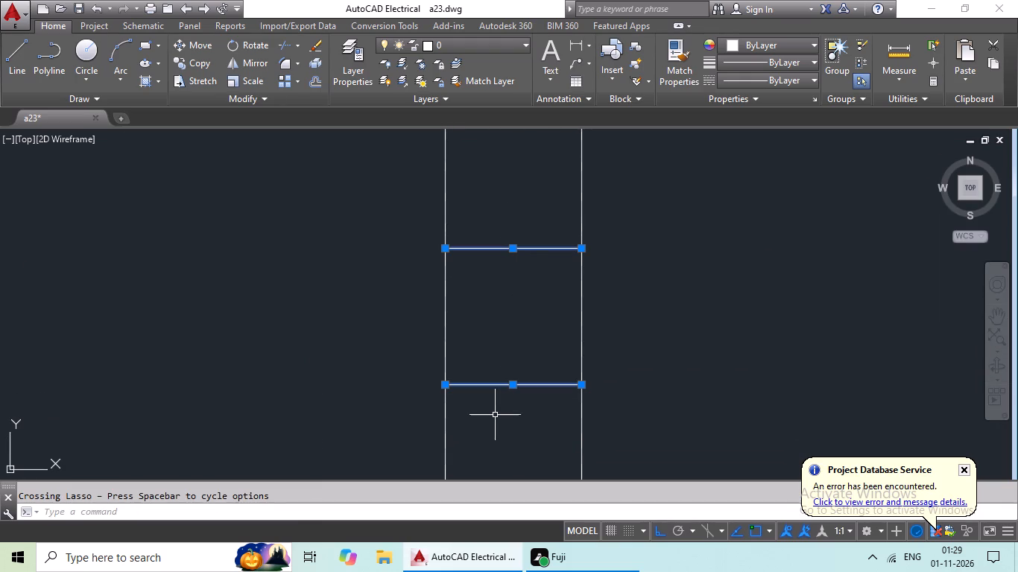
key("Delete")
Erase the two short leftover cross lines inside the second kitchen wall, between the two kitchens.
scroll(548, 363, "down", 4)
middle_click_drag(619, 352, 581, 366)
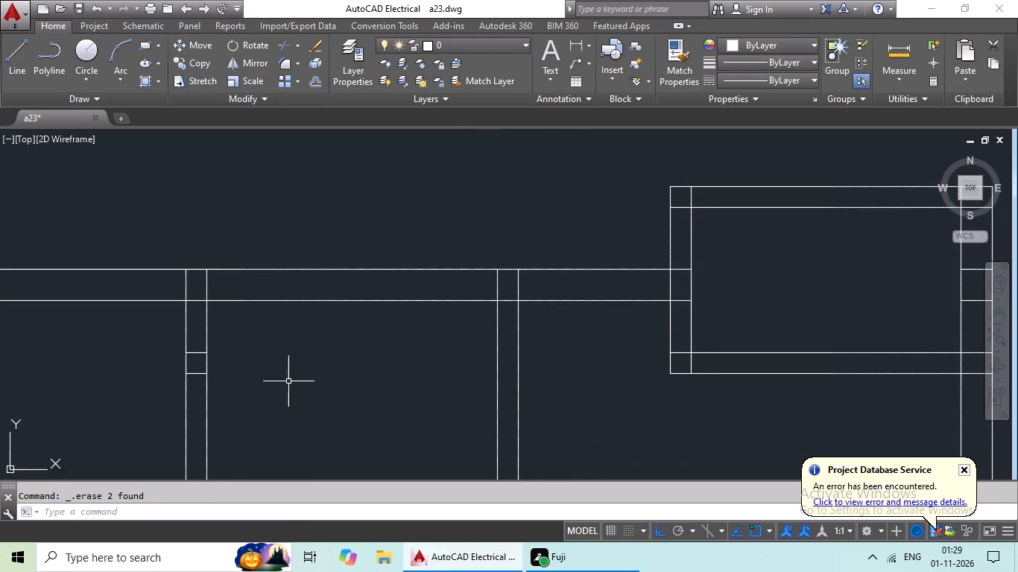
scroll(200, 377, "up", 5)
middle_click_drag(340, 332, 352, 332)
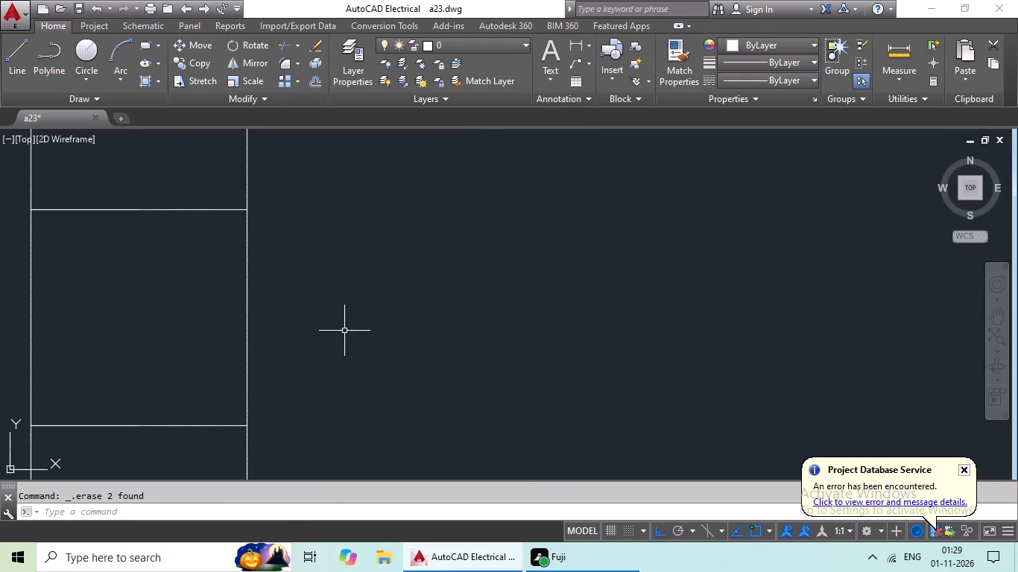
middle_click_drag(444, 329, 646, 317)
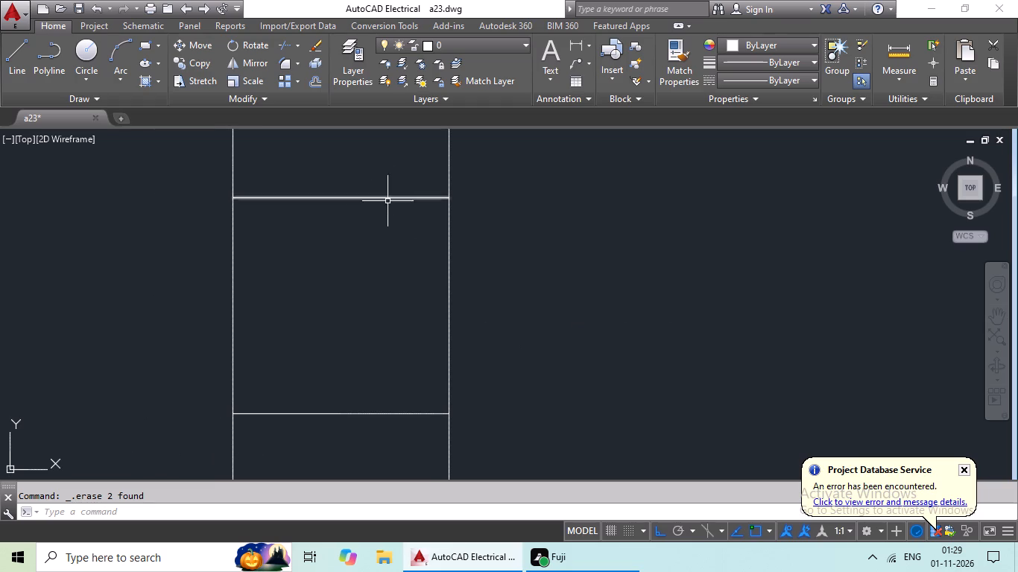
left_click_drag(397, 180, 330, 447)
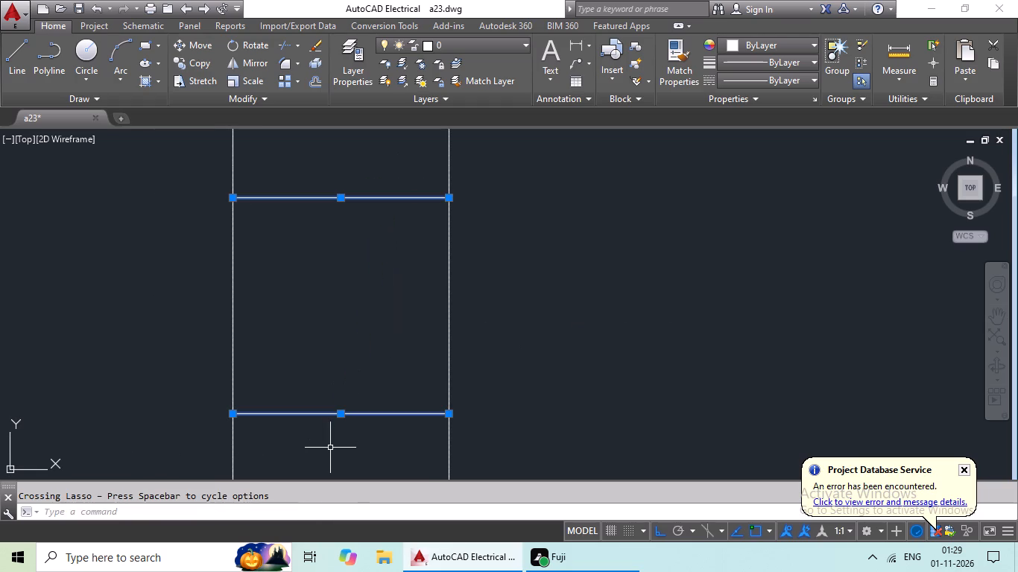
key("Delete")
Erase the two short leftover cross lines inside the first kitchen wall, nearest the top-left deck.
scroll(436, 387, "down", 4)
middle_click_drag(230, 384, 464, 288)
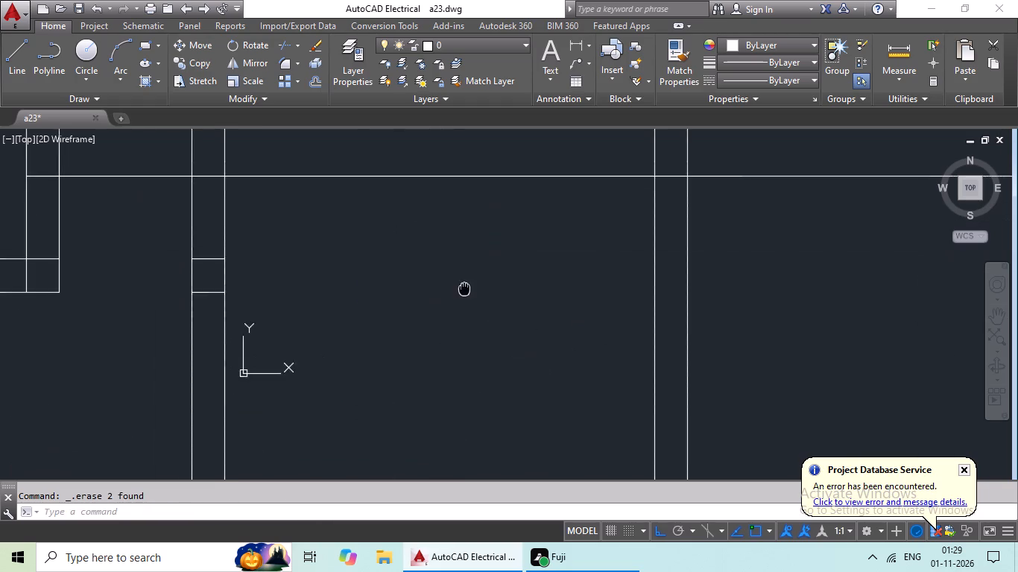
scroll(280, 333, "down", 1)
scroll(240, 301, "up", 4)
left_click_drag(236, 191, 159, 433)
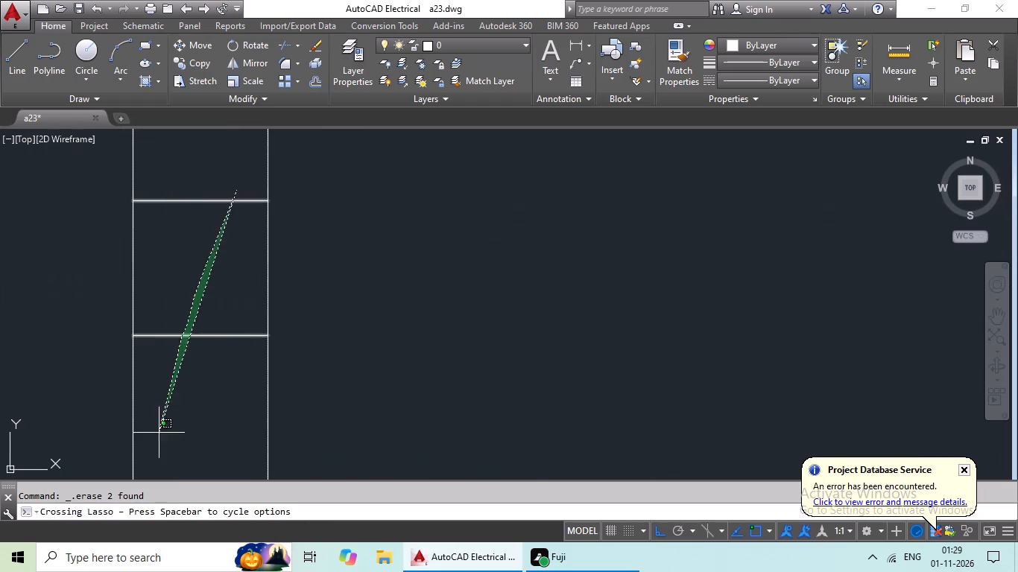
left_click_drag(159, 433, 168, 407)
key("Delete")
Erase the two short leftover cross lines inside the plan's outer wall beside the top-left deck.
scroll(292, 334, "down", 7)
middle_click_drag(378, 337, 410, 326)
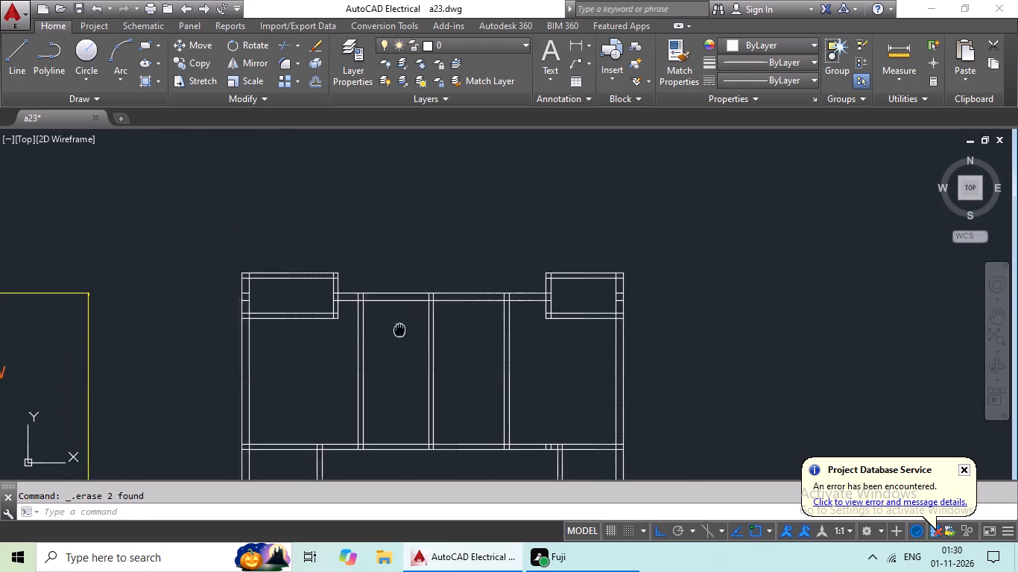
middle_click_drag(410, 326, 471, 314)
scroll(330, 278, "up", 5)
scroll(238, 285, "up", 1)
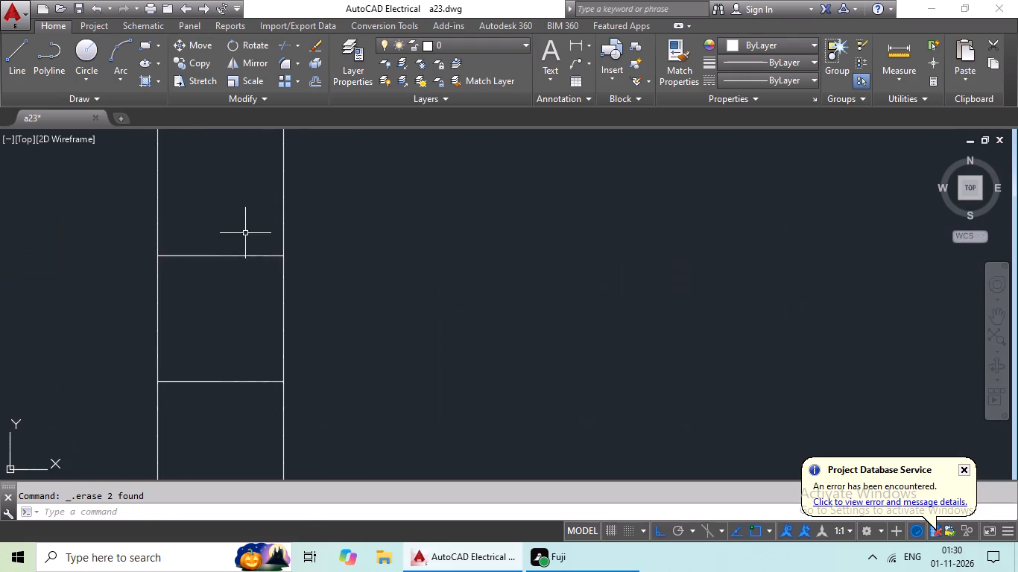
left_click_drag(245, 232, 215, 407)
key("Delete")
Erase the two short leftover cross lines inside the plan's outer wall beside the top-right deck.
scroll(305, 346, "down", 6)
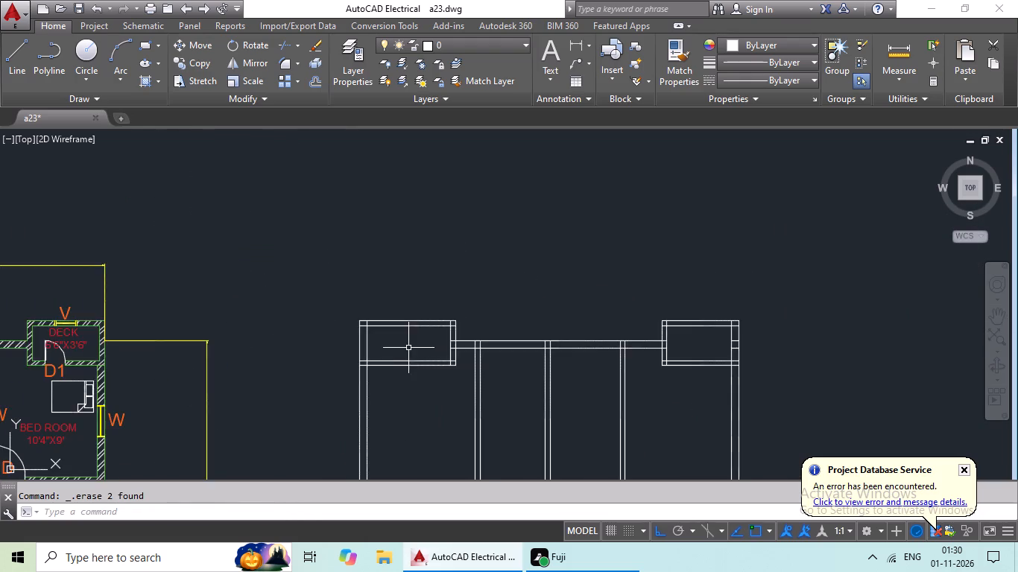
middle_click_drag(414, 350, 282, 348)
scroll(625, 347, "up", 3)
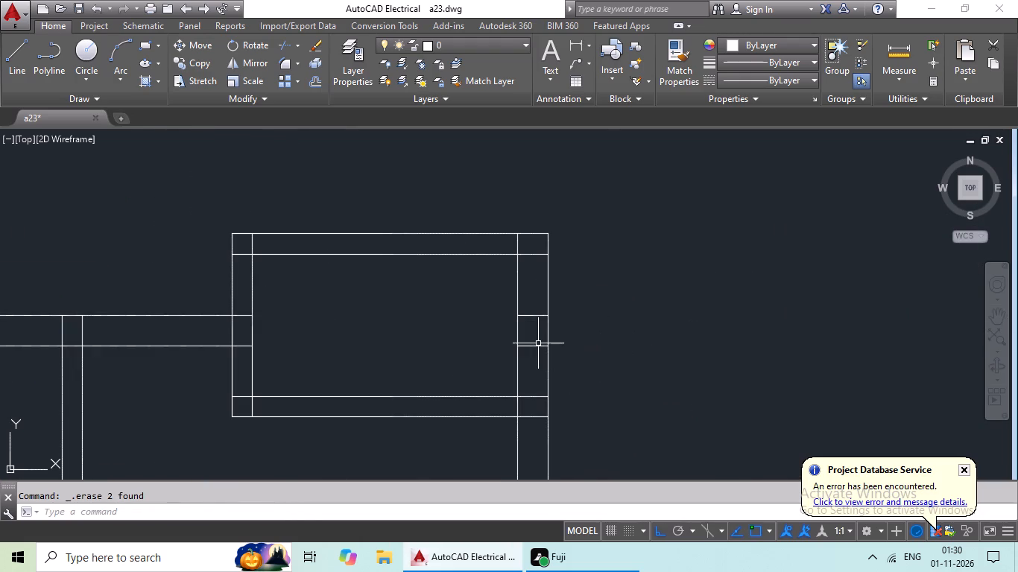
scroll(538, 343, "up", 4)
left_click_drag(540, 156, 458, 369)
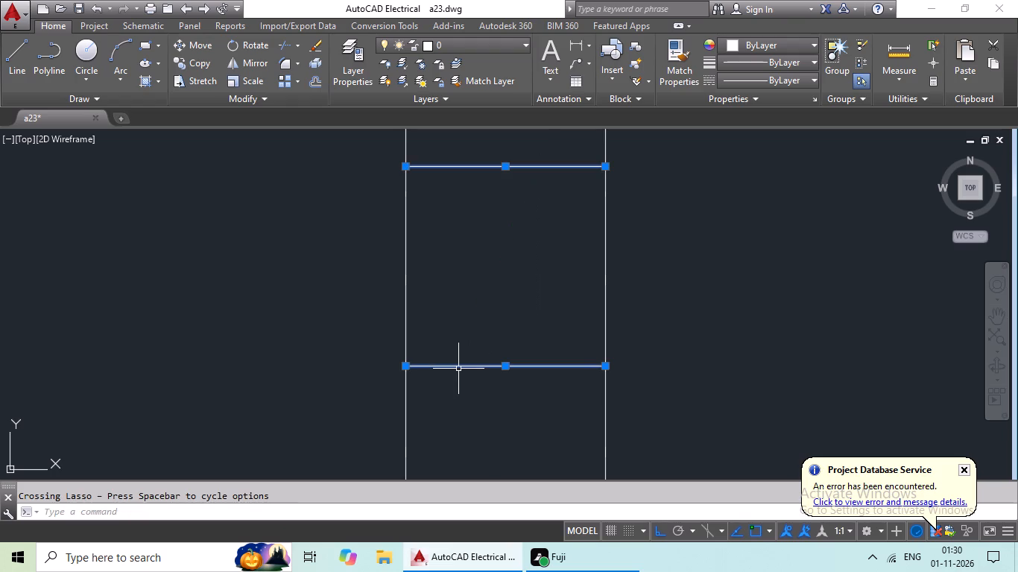
key("Delete")
Erase the two short leftover vertical lines inside the top rooms' bottom wall, below the top-right deck.
scroll(497, 355, "down", 7)
middle_click_drag(499, 360, 522, 302)
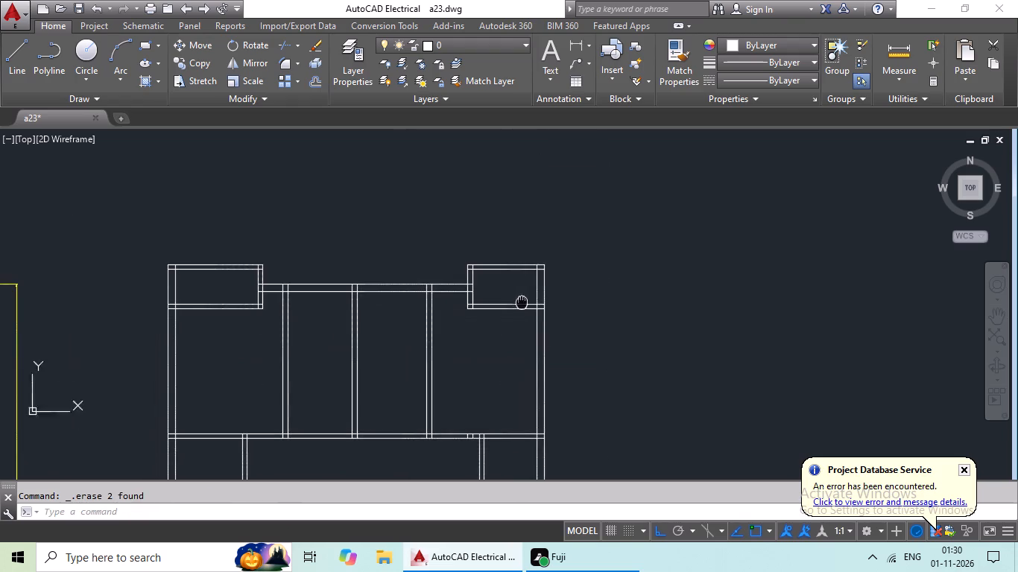
scroll(458, 372, "down", 1)
middle_click_drag(458, 372, 482, 331)
scroll(483, 366, "up", 4)
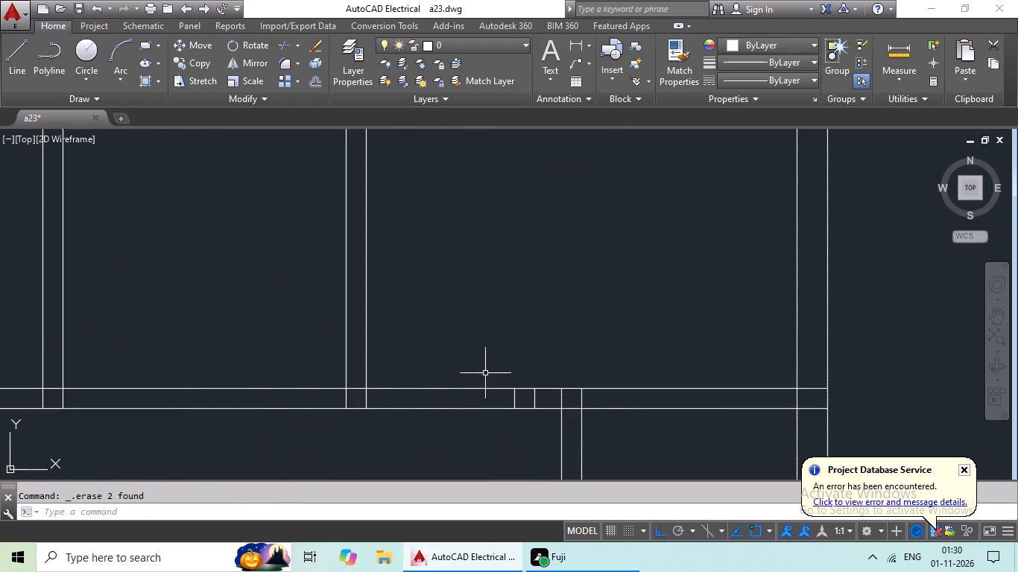
scroll(505, 390, "up", 3)
middle_click_drag(567, 415, 367, 378)
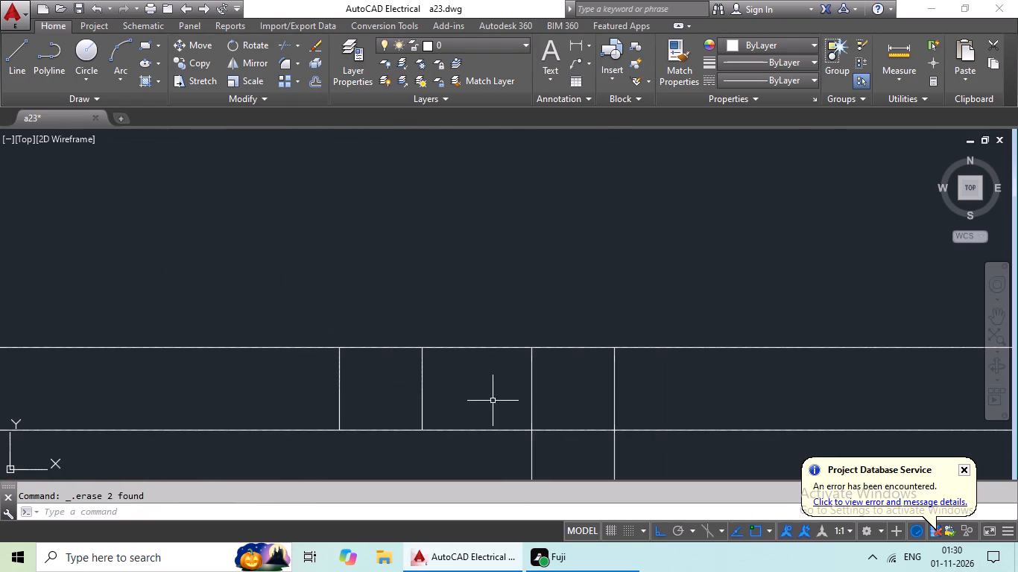
middle_click_drag(493, 395, 525, 346)
scroll(441, 346, "up", 2)
left_click_drag(546, 314, 182, 400)
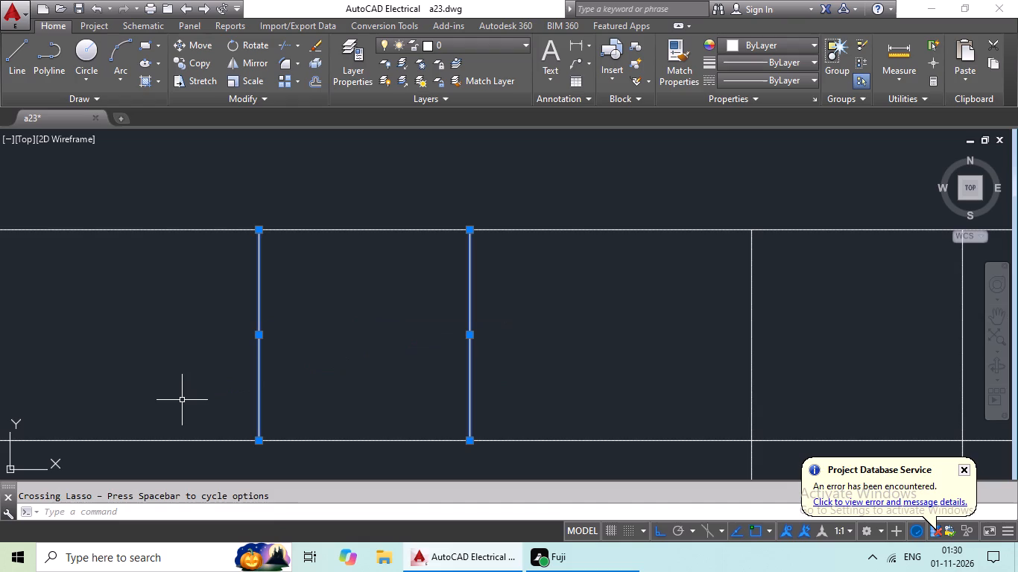
key("Delete")
Examine the redrawn walls around the halls and the adjoining upper and middle rooms for remaining stray lines.
scroll(406, 337, "down", 6)
middle_click_drag(439, 385, 452, 333)
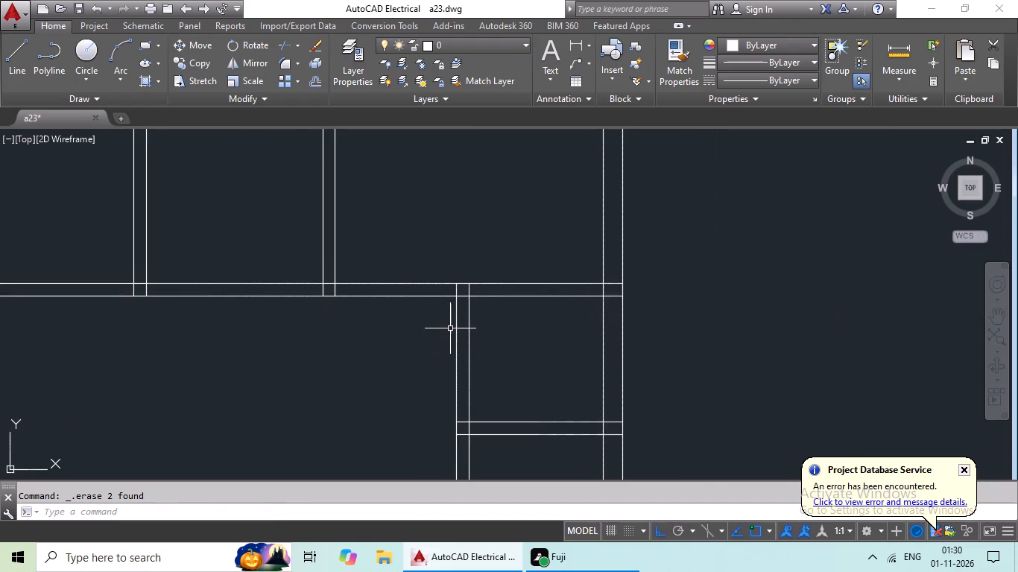
scroll(369, 342, "down", 3)
middle_click_drag(352, 359, 441, 291)
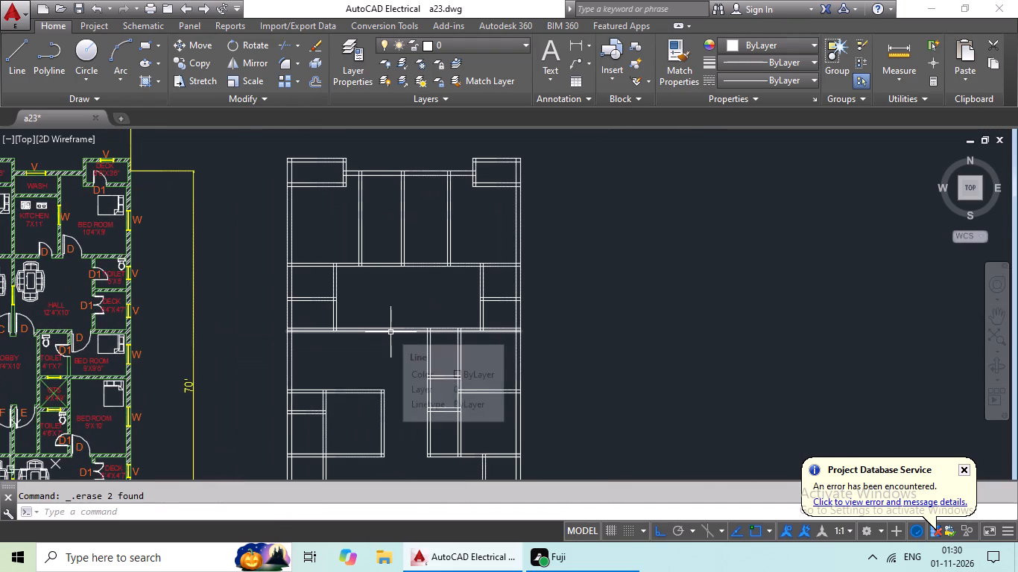
scroll(430, 298, "up", 3)
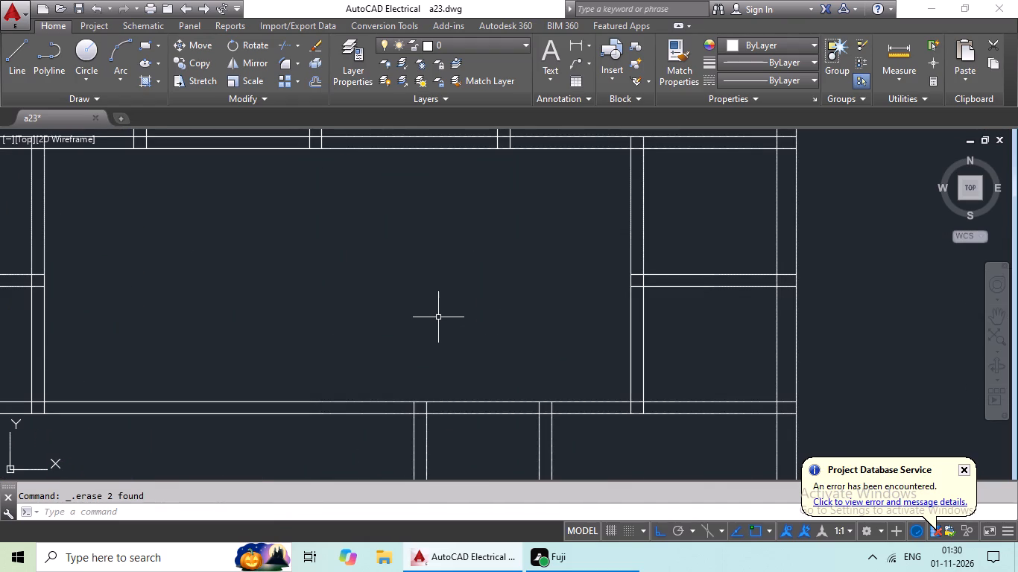
scroll(433, 307, "down", 2)
middle_click_drag(397, 306, 357, 335)
middle_click_drag(372, 329, 320, 365)
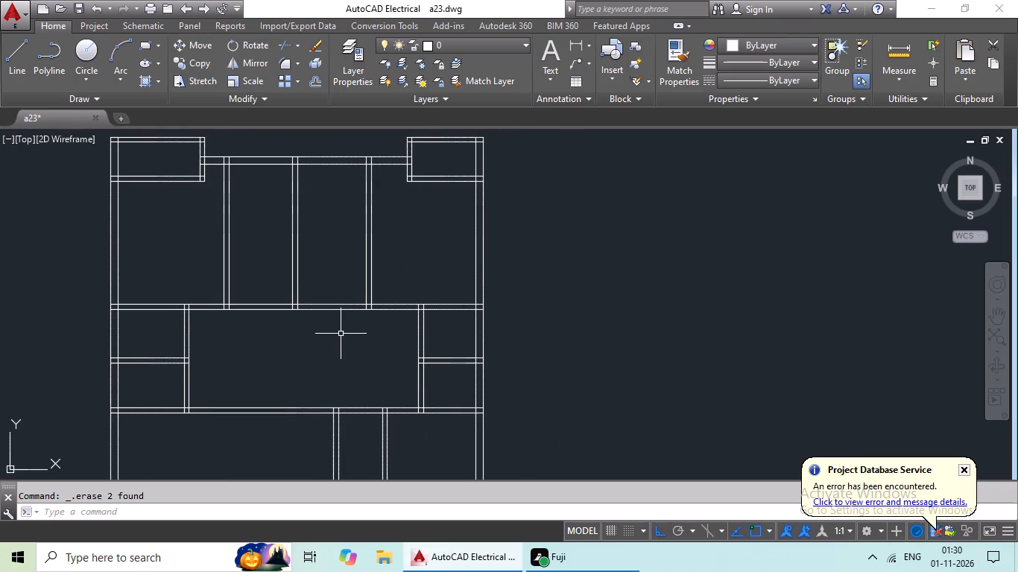
Examine the redrawn plan's upper hall area and the open staircase and lobby space below it.
middle_click_drag(335, 339, 317, 354)
scroll(332, 327, "up", 2)
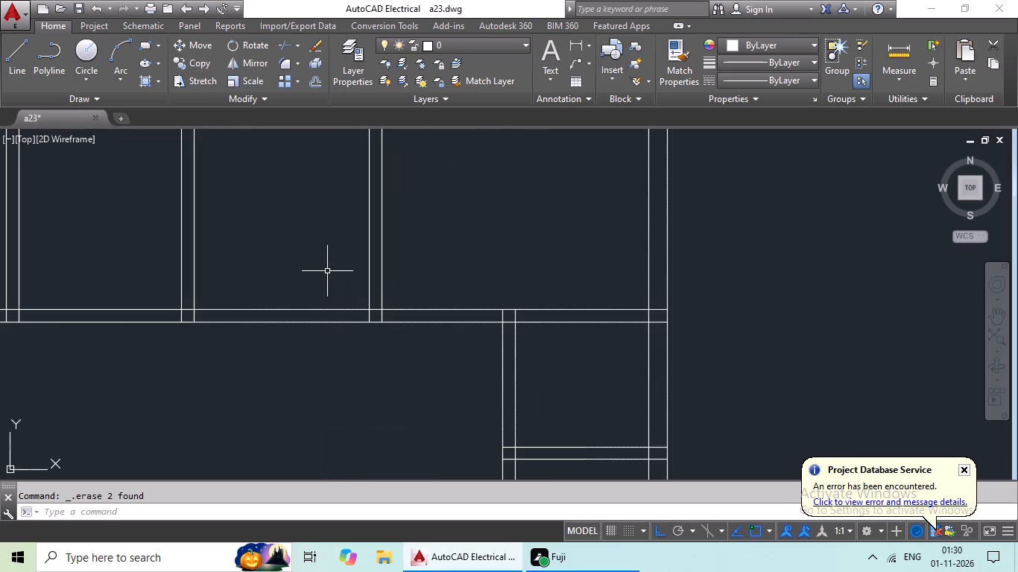
scroll(326, 290, "down", 1)
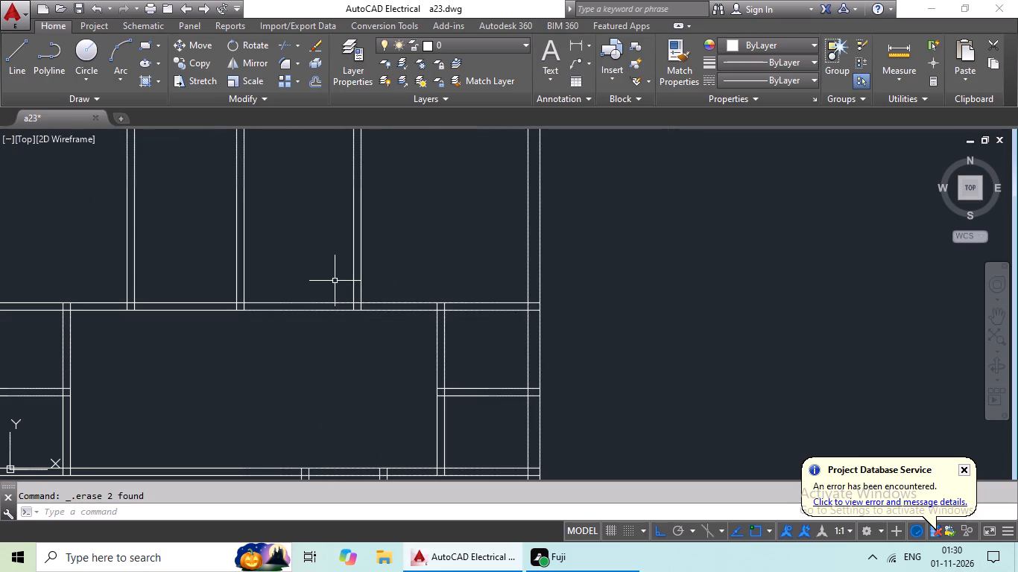
scroll(342, 294, "down", 1)
middle_click_drag(324, 374, 376, 303)
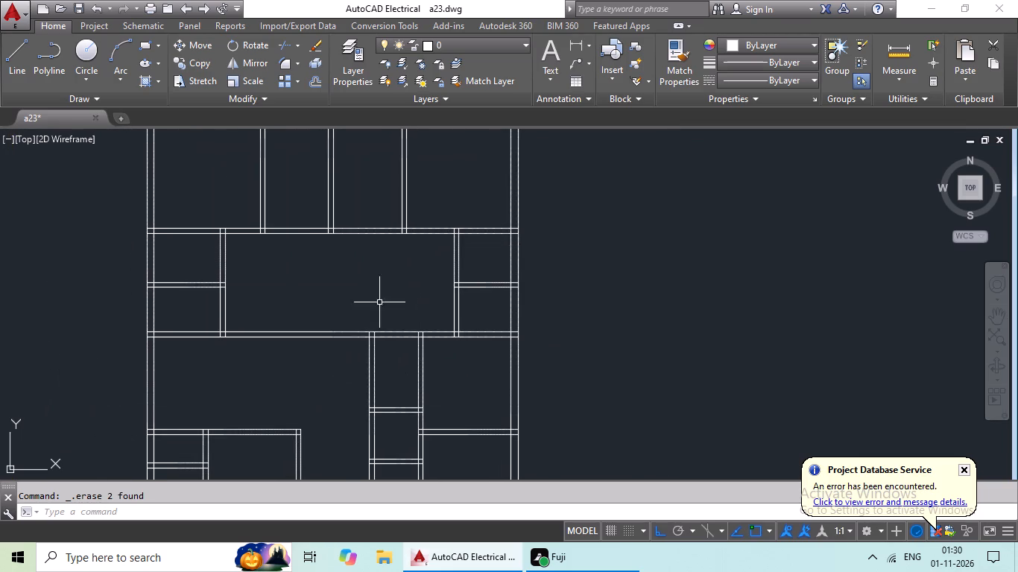
scroll(348, 360, "down", 1)
middle_click_drag(332, 372, 376, 347)
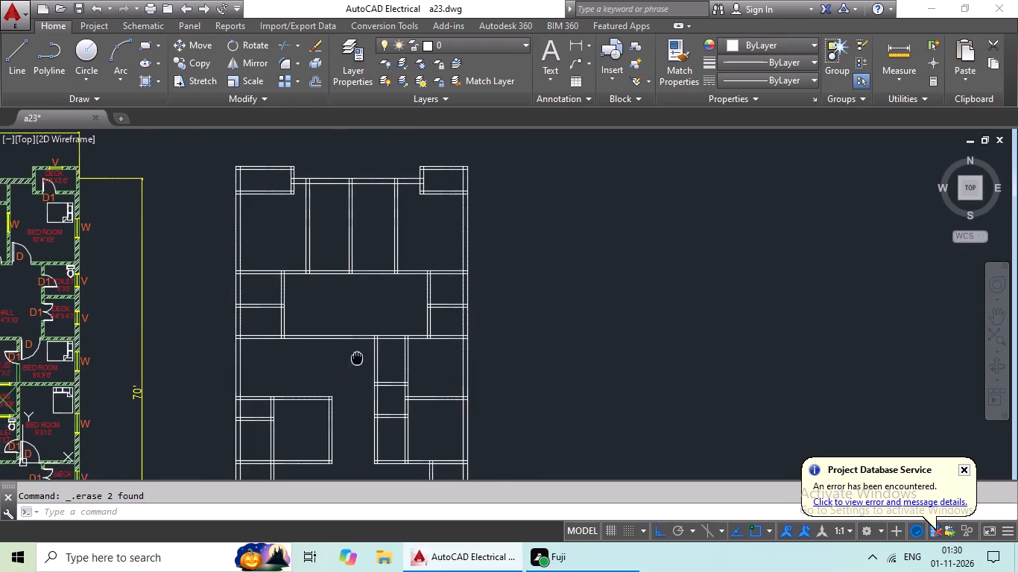
middle_click_drag(376, 347, 386, 342)
middle_click_drag(389, 284, 389, 337)
scroll(380, 334, "up", 2)
middle_click_drag(380, 334, 481, 233)
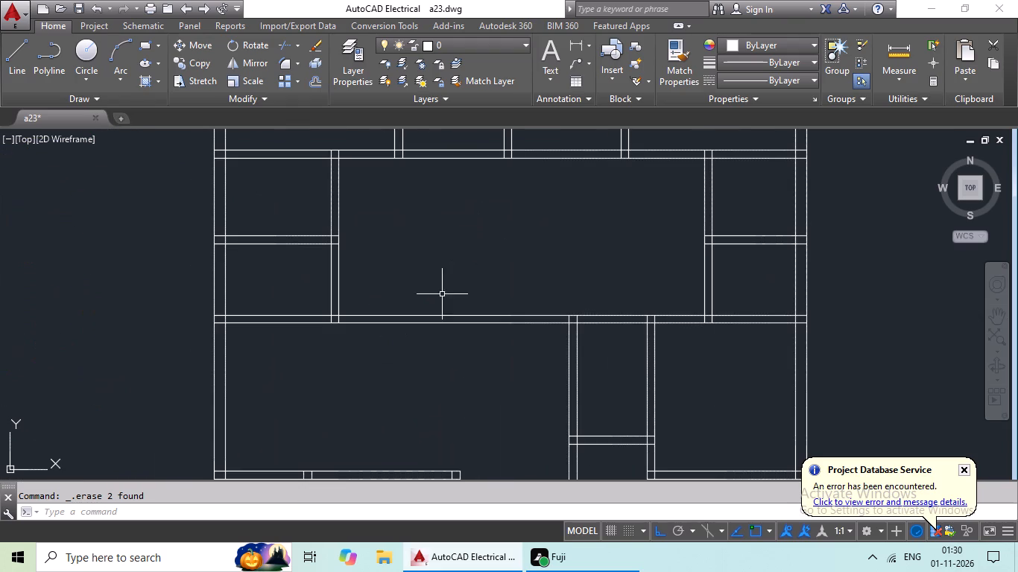
key("Escape")
Measure the vertical clear distance of the open staircase space along the inner face of the plan's left outer wall.
left_click(571, 51)
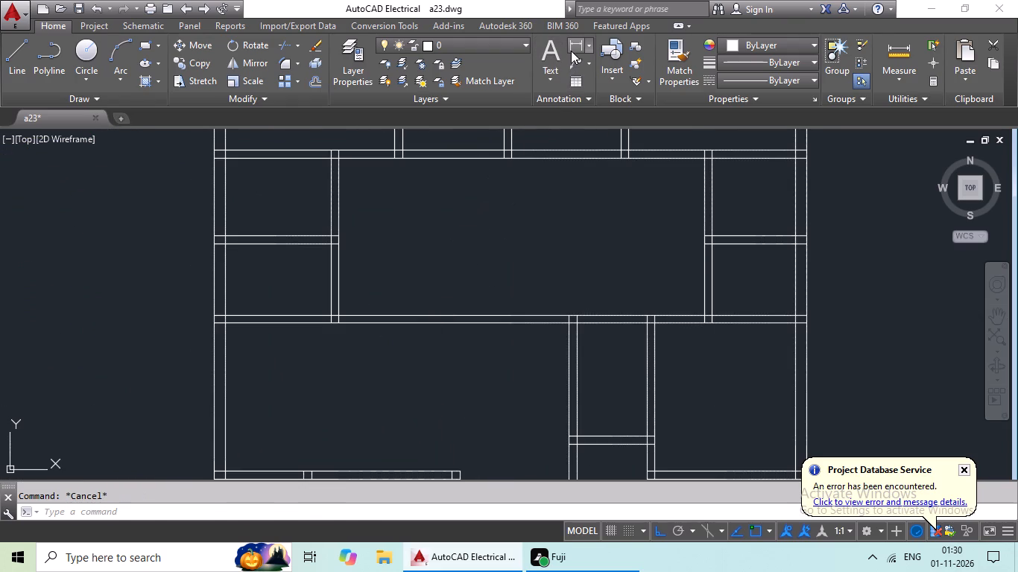
scroll(475, 244, "down", 1)
middle_click_drag(436, 287, 475, 233)
scroll(355, 340, "up", 3)
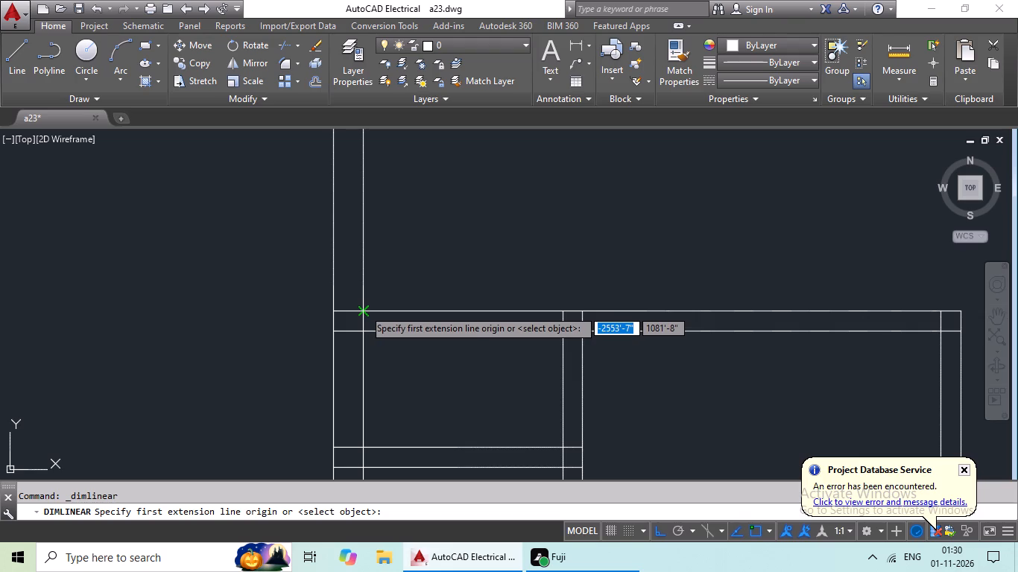
left_click(364, 311)
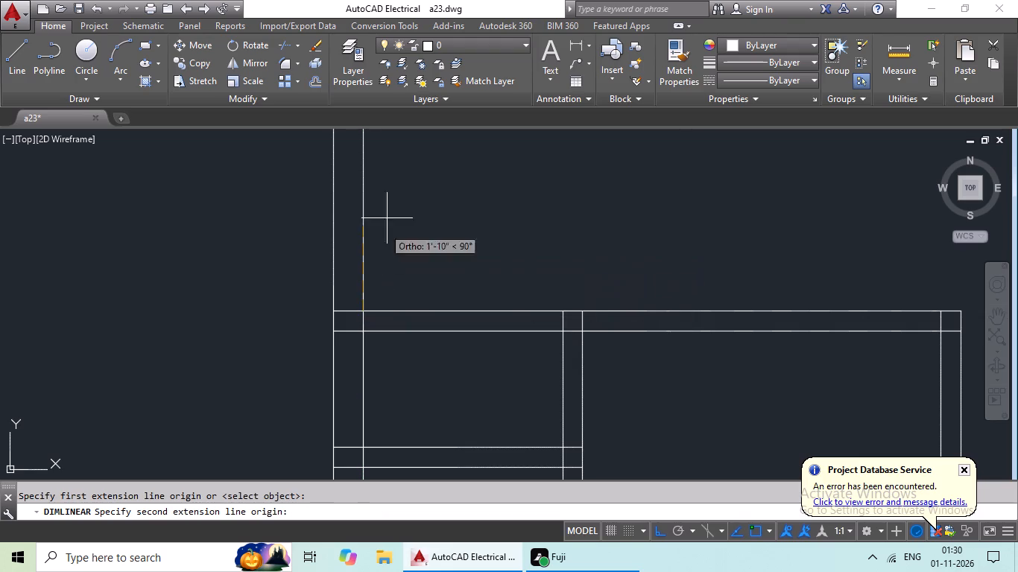
middle_click_drag(393, 190, 374, 305)
scroll(393, 207, "down", 3)
middle_click_drag(393, 201, 380, 274)
scroll(367, 253, "up", 3)
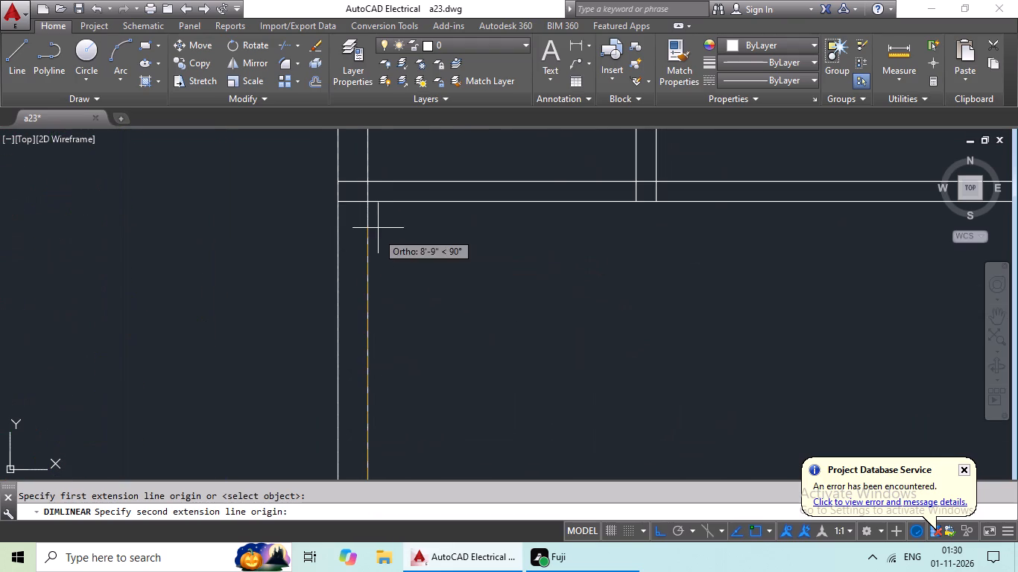
left_click(367, 203)
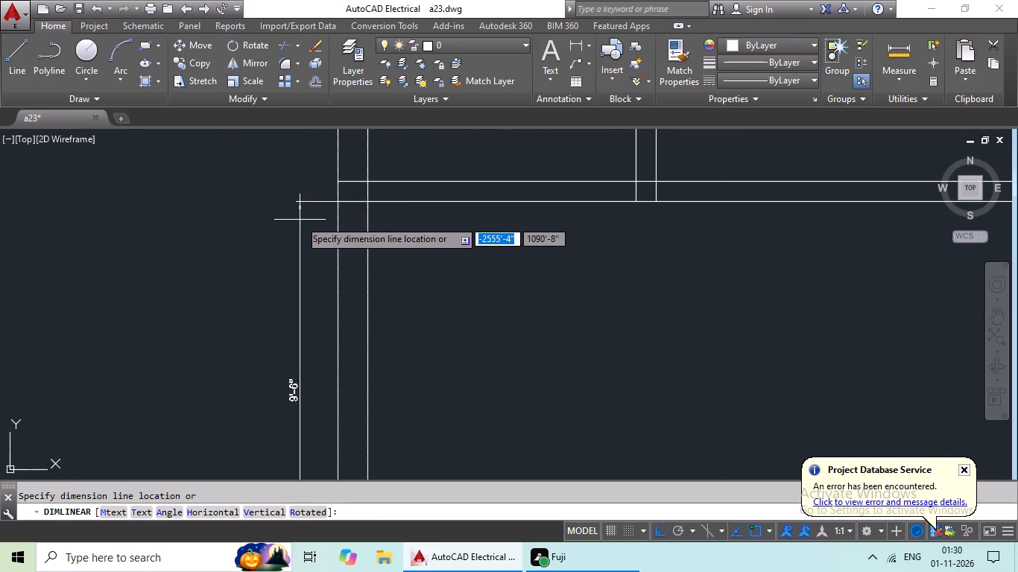
scroll(309, 219, "down", 1)
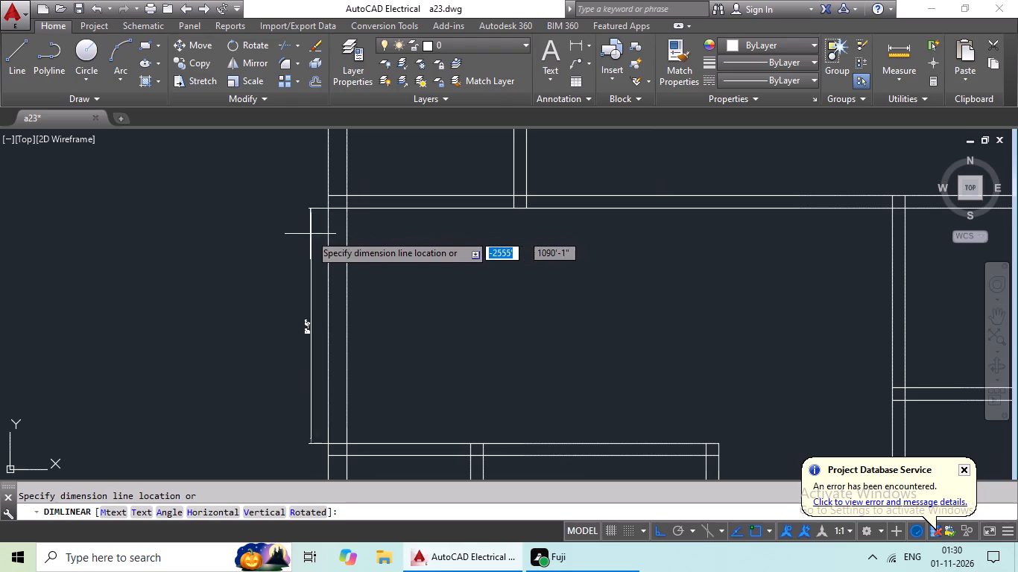
key("Escape")
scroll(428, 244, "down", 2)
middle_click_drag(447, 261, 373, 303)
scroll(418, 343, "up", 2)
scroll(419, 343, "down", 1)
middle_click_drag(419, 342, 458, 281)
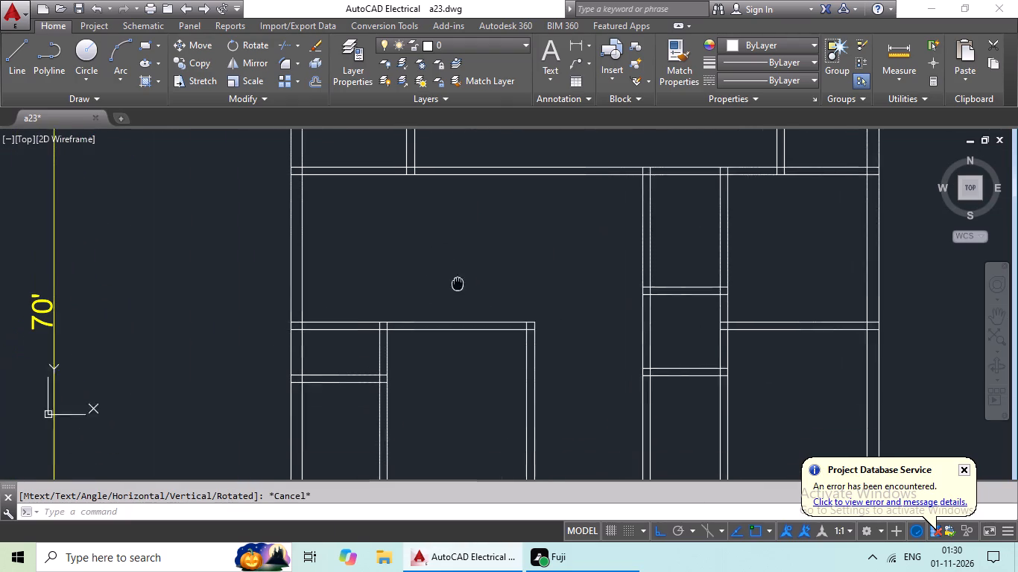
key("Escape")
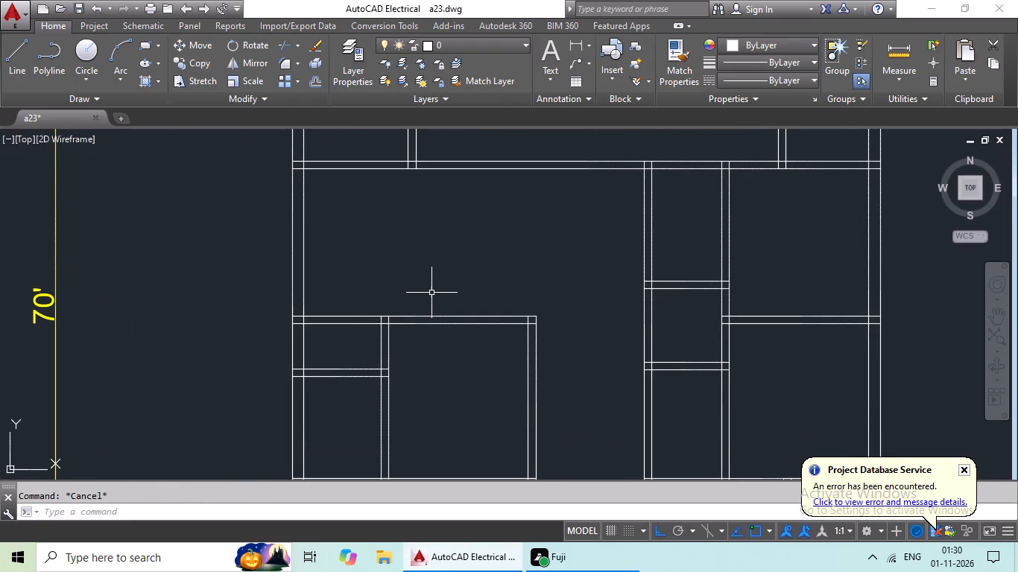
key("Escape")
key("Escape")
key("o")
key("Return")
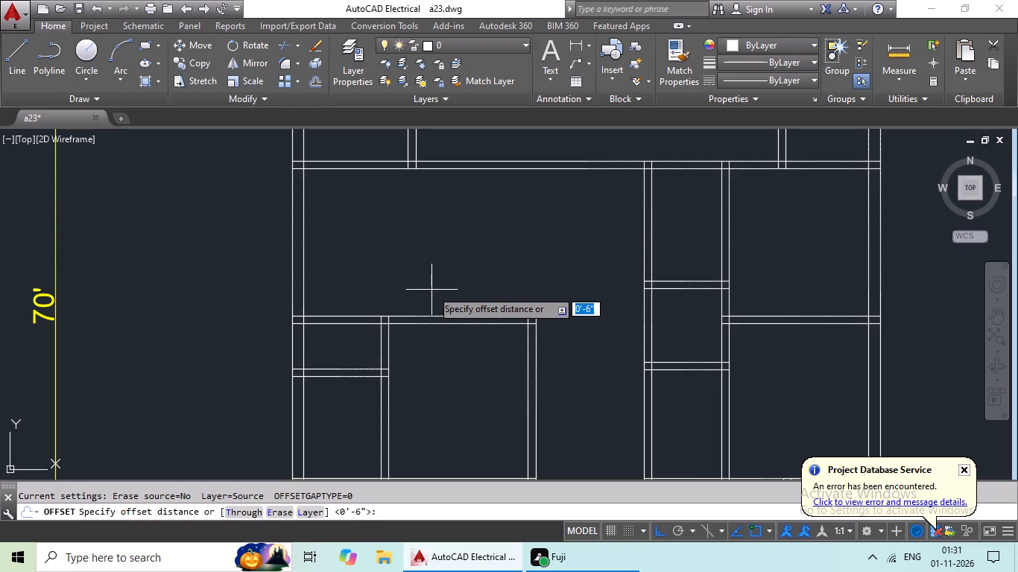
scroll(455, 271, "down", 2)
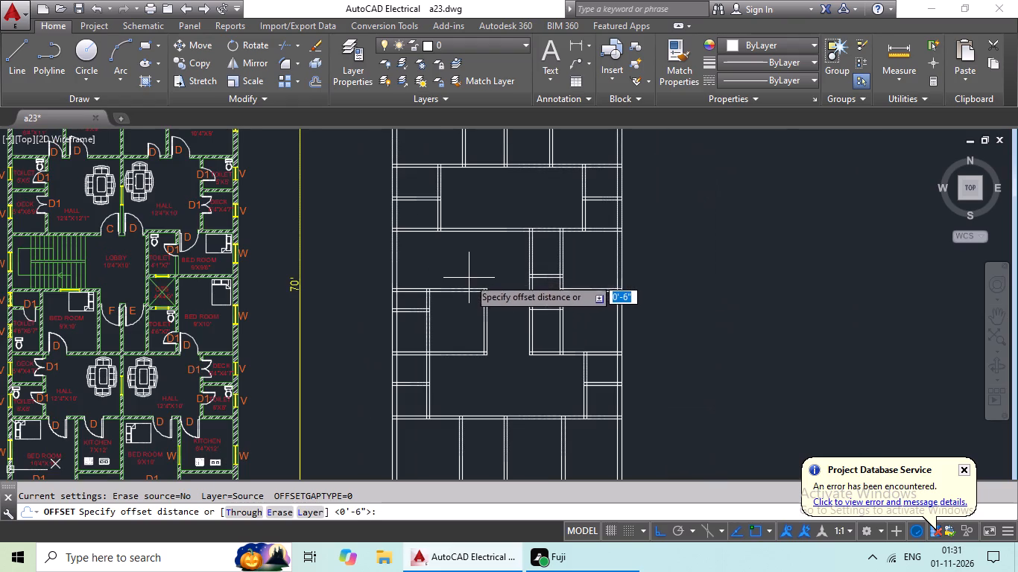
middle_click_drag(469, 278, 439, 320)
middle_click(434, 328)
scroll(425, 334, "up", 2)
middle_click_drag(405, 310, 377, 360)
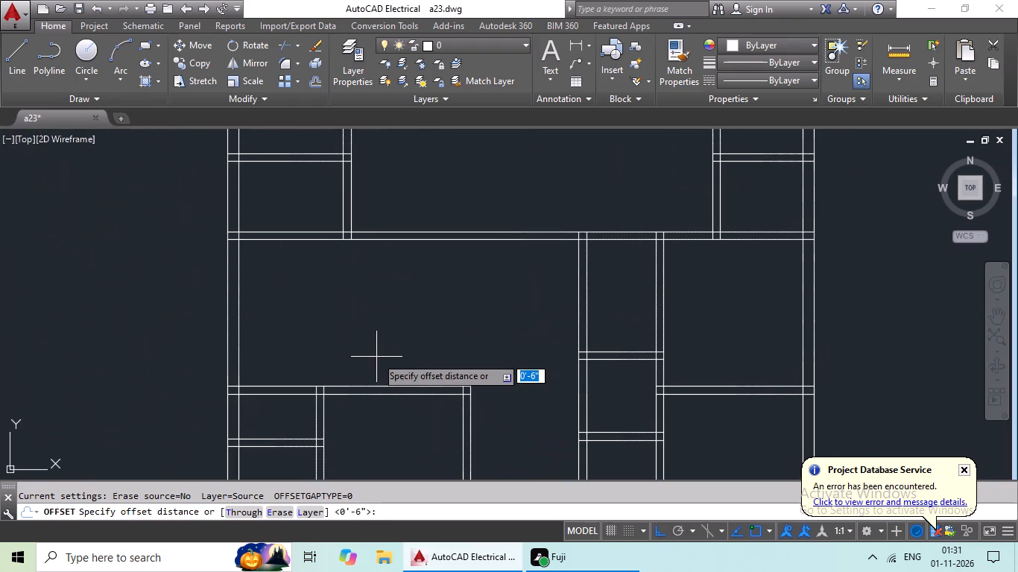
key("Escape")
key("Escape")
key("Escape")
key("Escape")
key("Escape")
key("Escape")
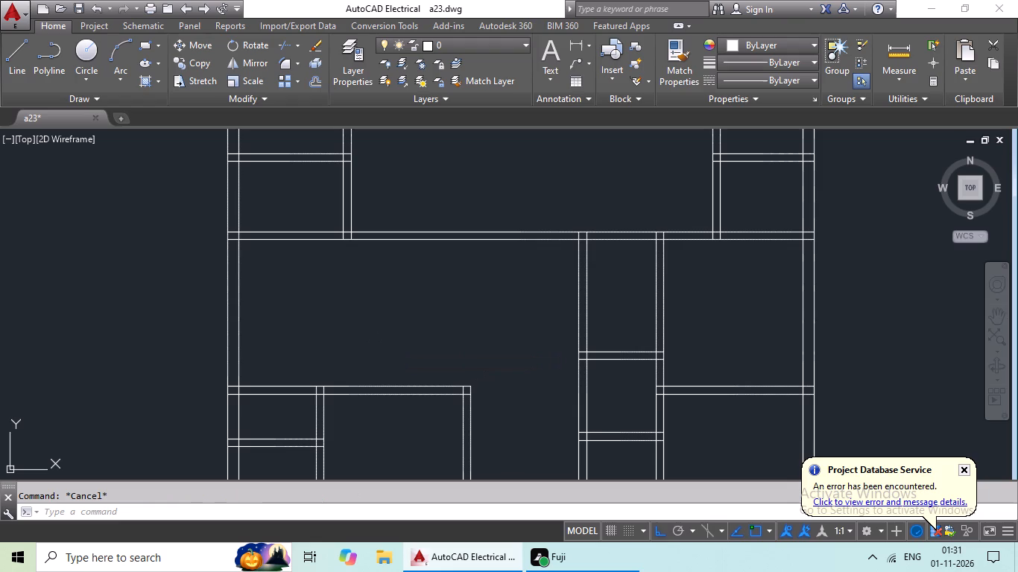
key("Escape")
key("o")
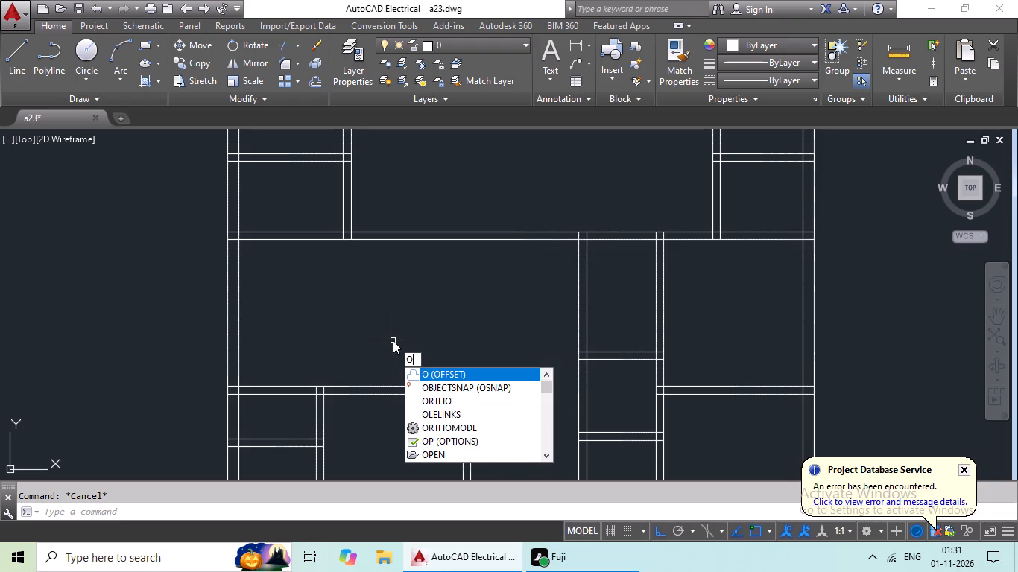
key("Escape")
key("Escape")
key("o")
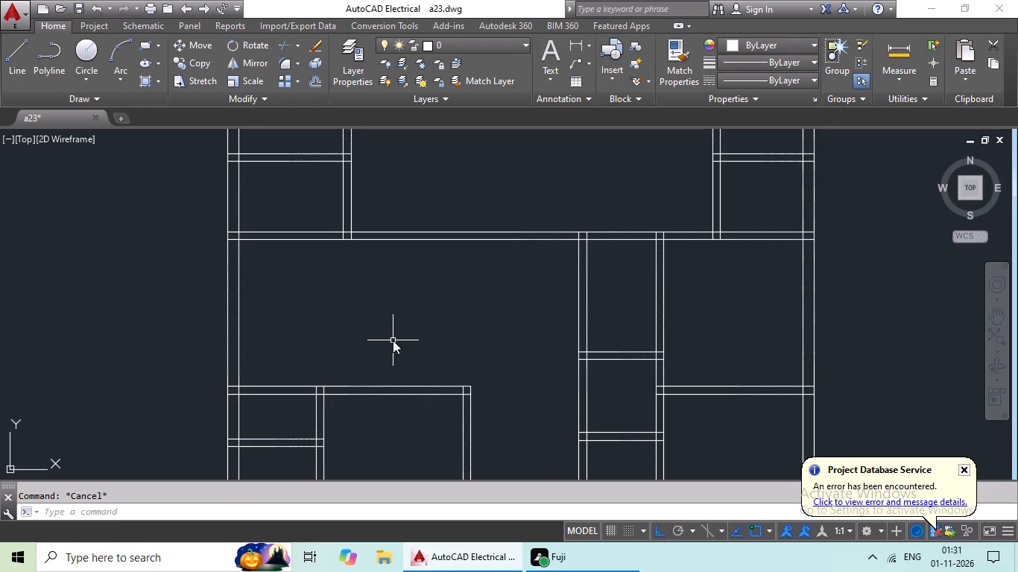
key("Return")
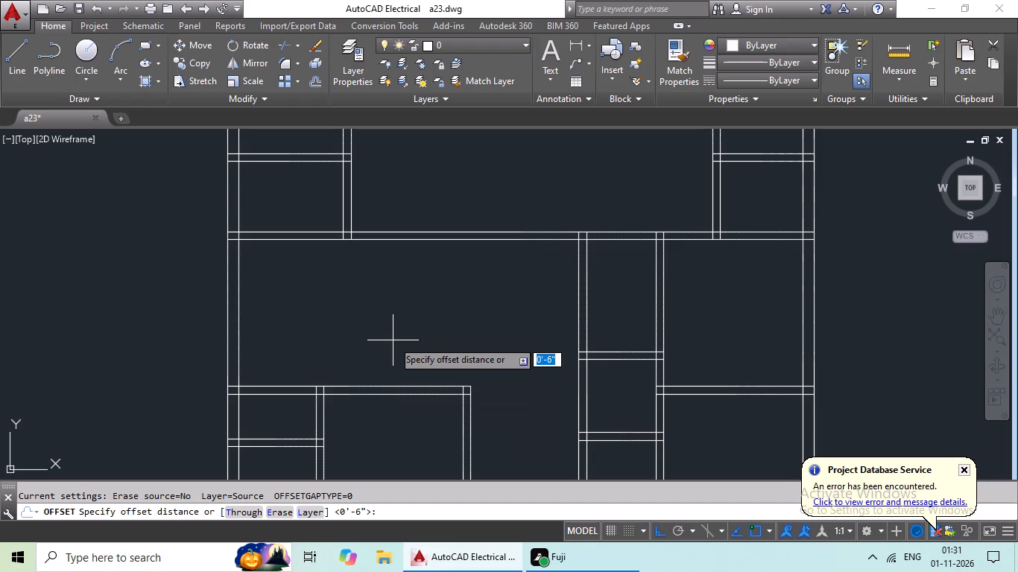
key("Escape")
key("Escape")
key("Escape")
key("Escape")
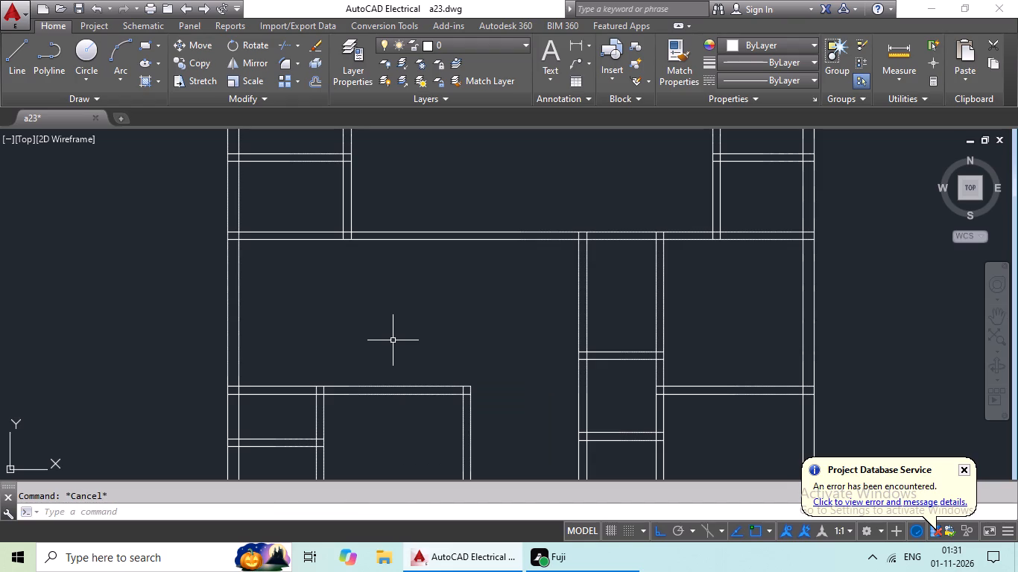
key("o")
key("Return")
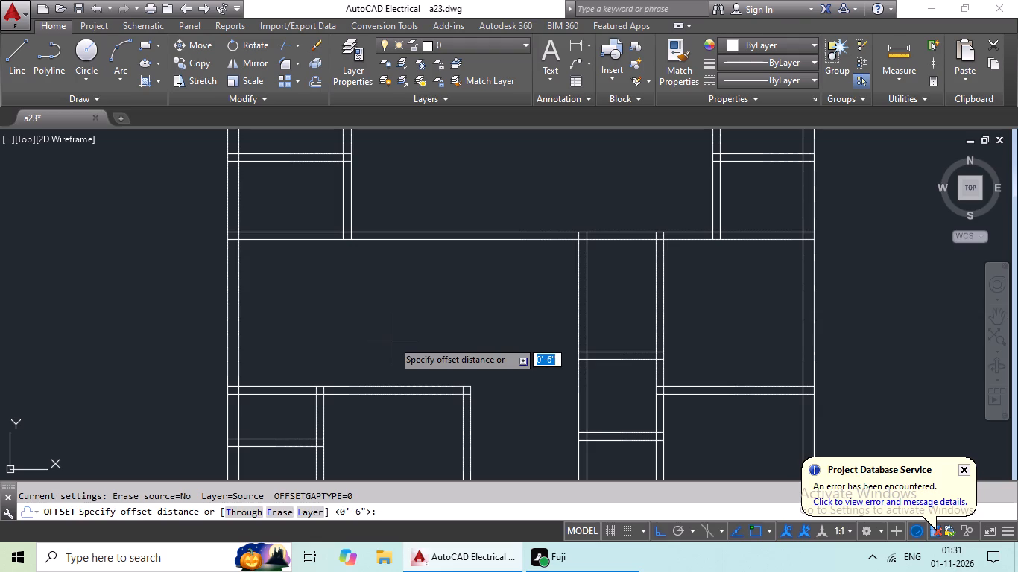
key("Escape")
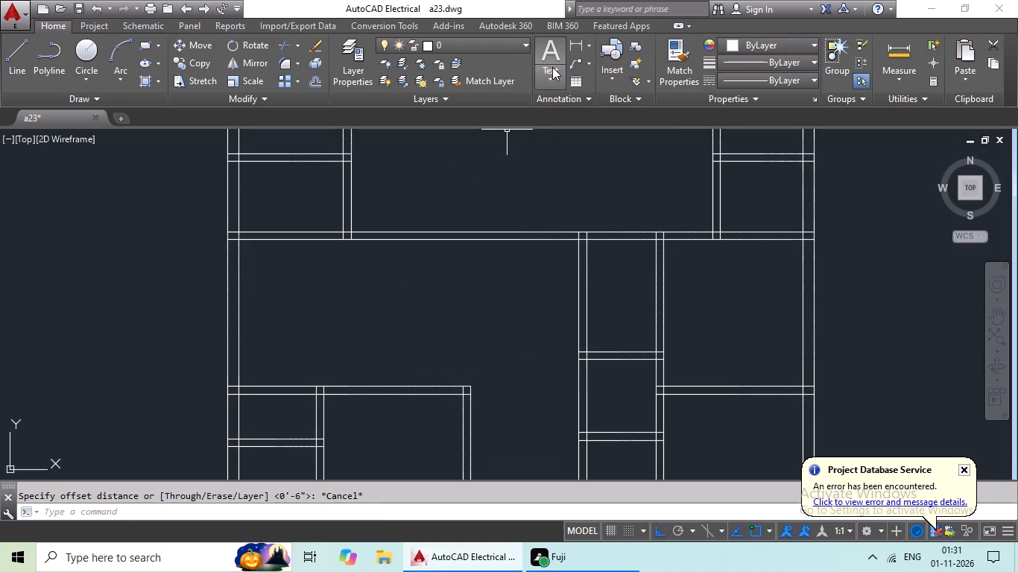
Measure the staircase space's clear height again, from the hall's bottom wall down to the lower-left rooms' top wall.
left_click(578, 43)
scroll(353, 244, "down", 1)
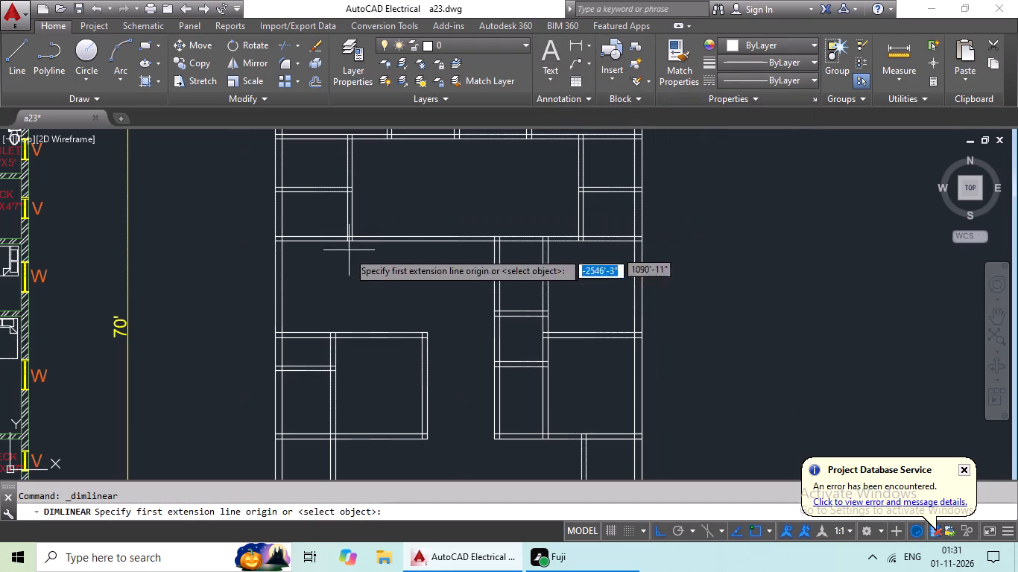
scroll(280, 244, "up", 2)
left_click(284, 237)
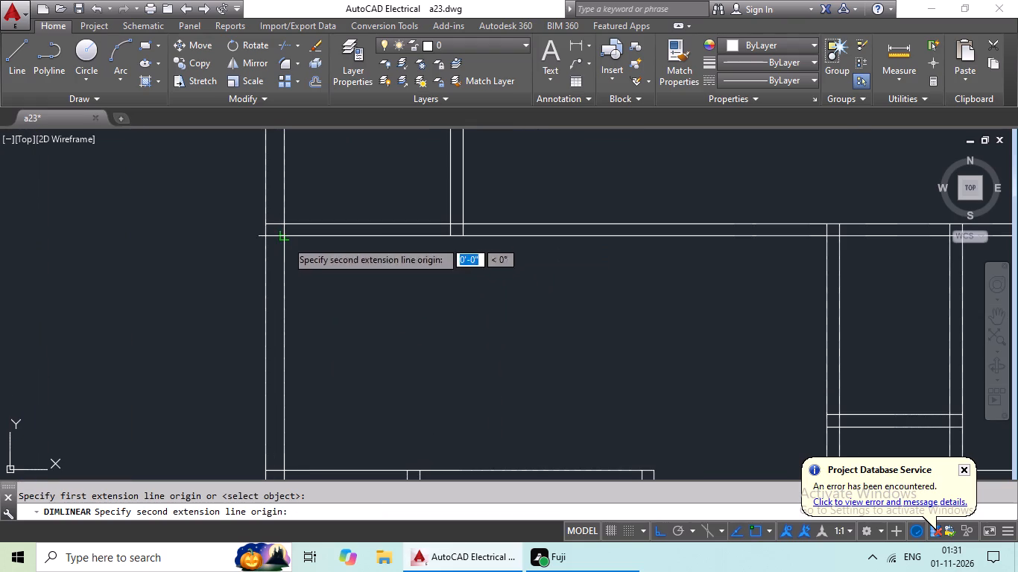
middle_click_drag(284, 349, 294, 260)
left_click(294, 381)
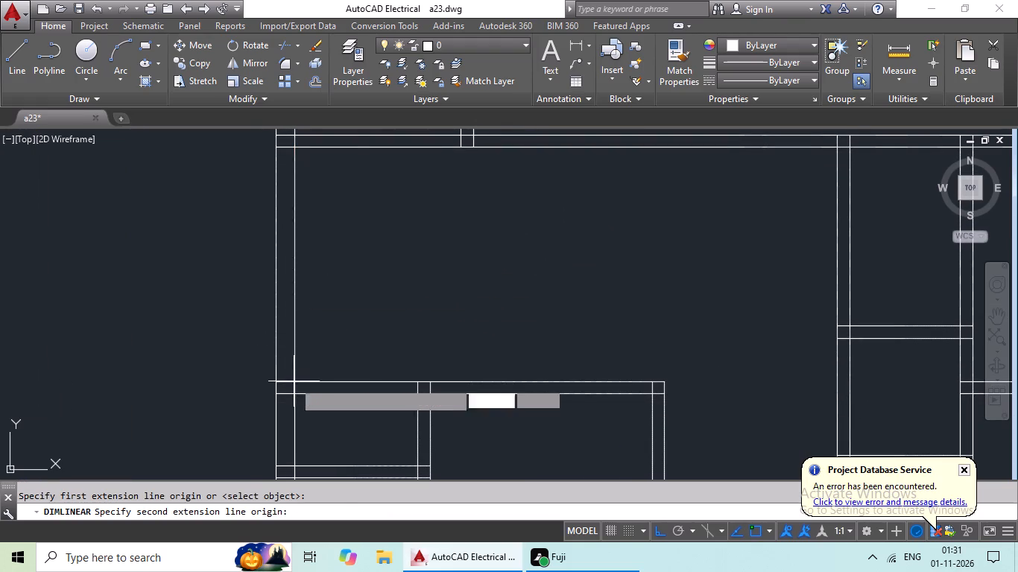
scroll(230, 384, "up", 1)
key("Escape")
key("Escape")
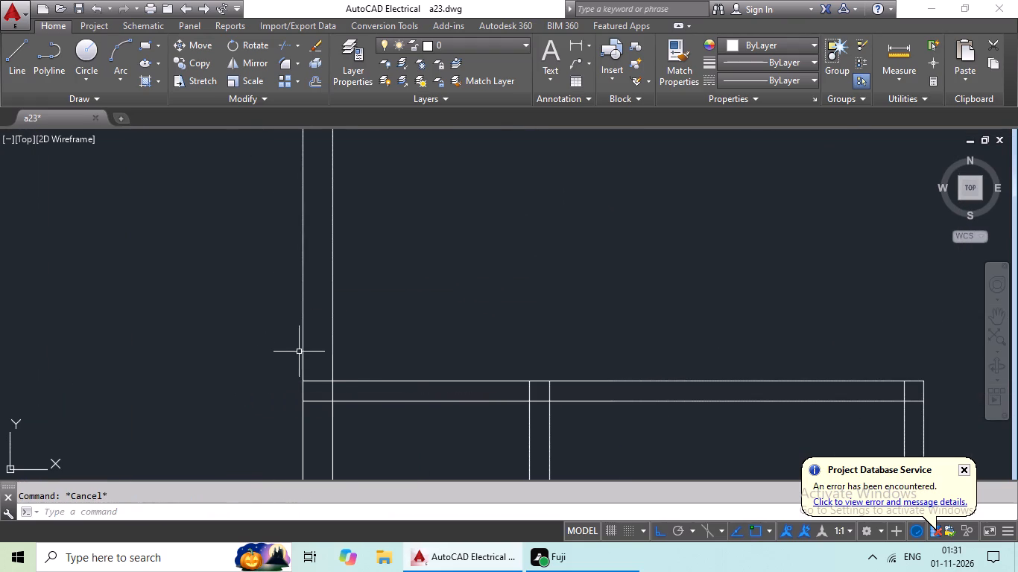
Offset the upper line of the lower-left rooms' top wall 4'8" upward into the staircase space.
scroll(330, 339, "down", 2)
middle_click_drag(429, 301, 379, 395)
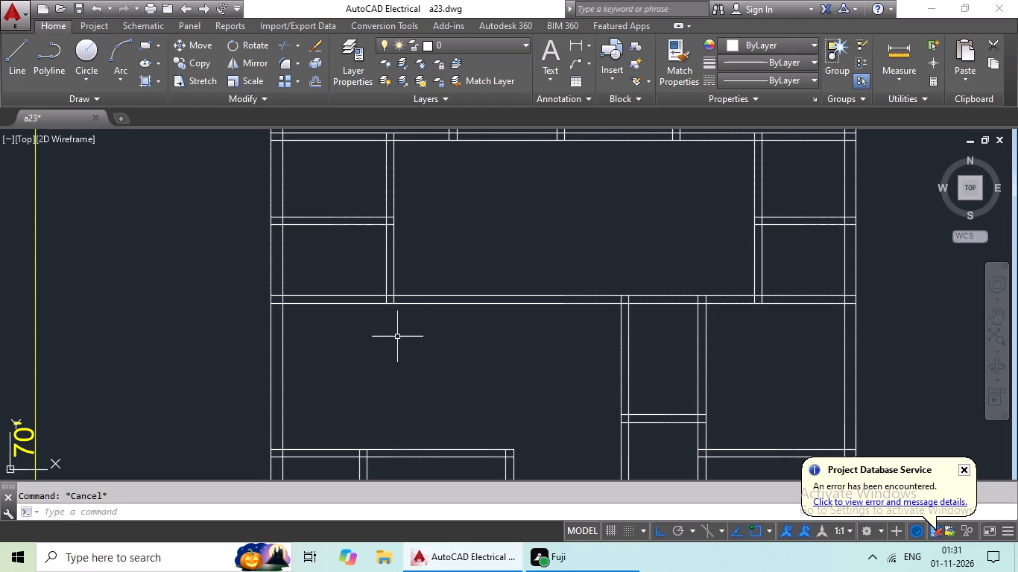
key("o")
key("Return")
type("4'8")
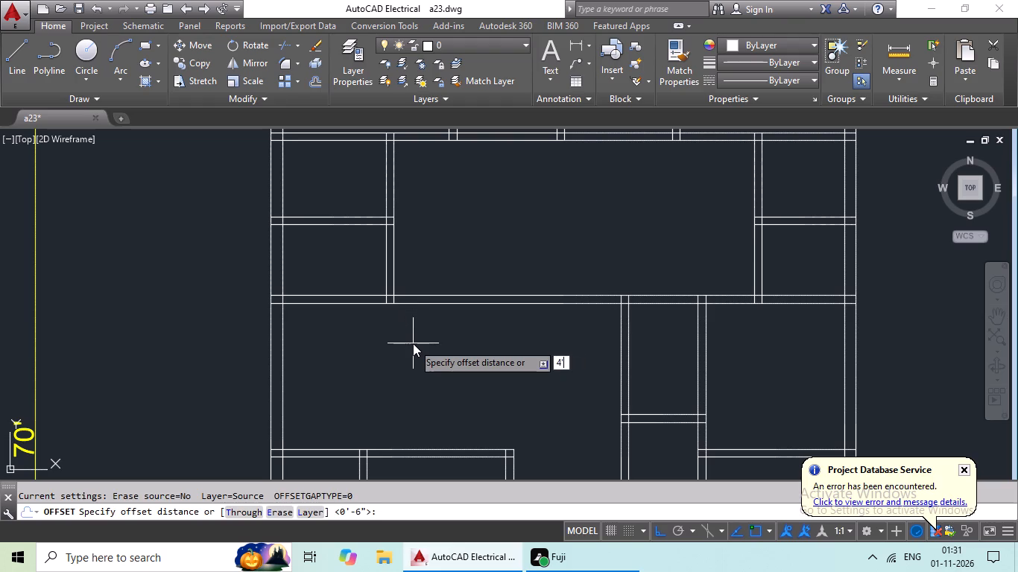
key("shift+quotedbl")
key("Return")
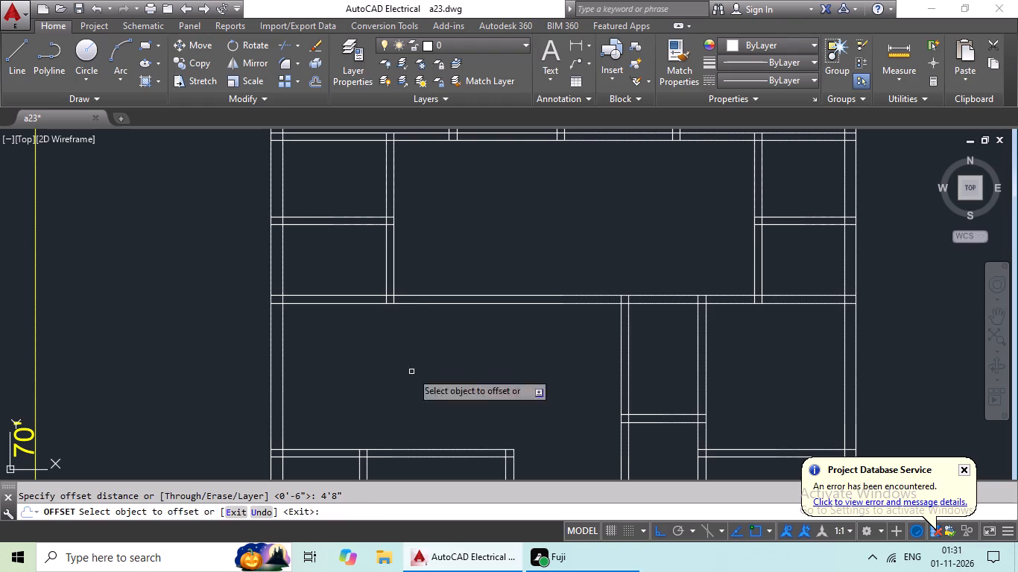
left_click_drag(385, 449, 396, 430)
left_click(419, 381)
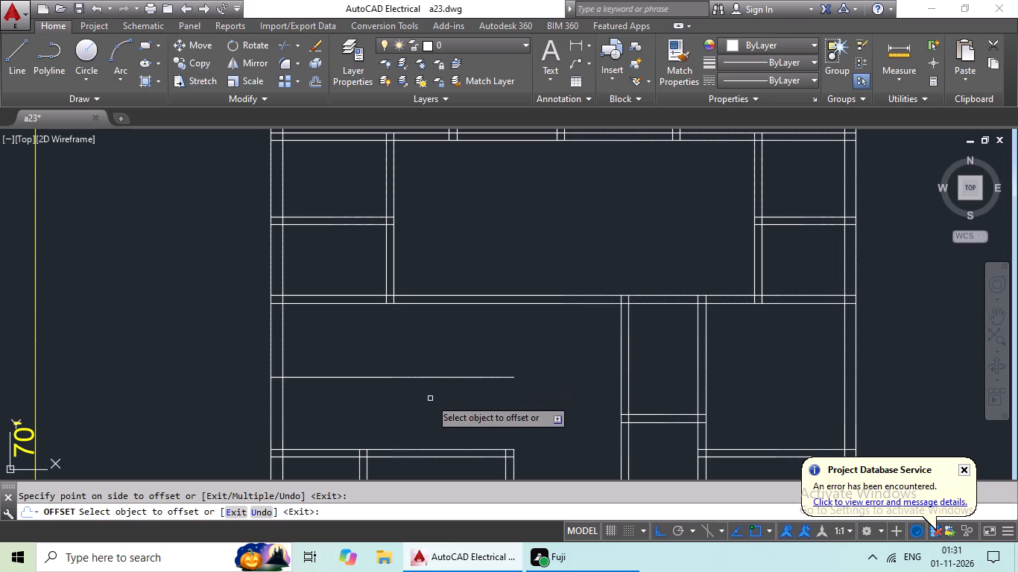
key("Escape")
key("Escape")
Offset the horizontal line in the middle of the staircase space 2" to both sides, above and below.
key("o")
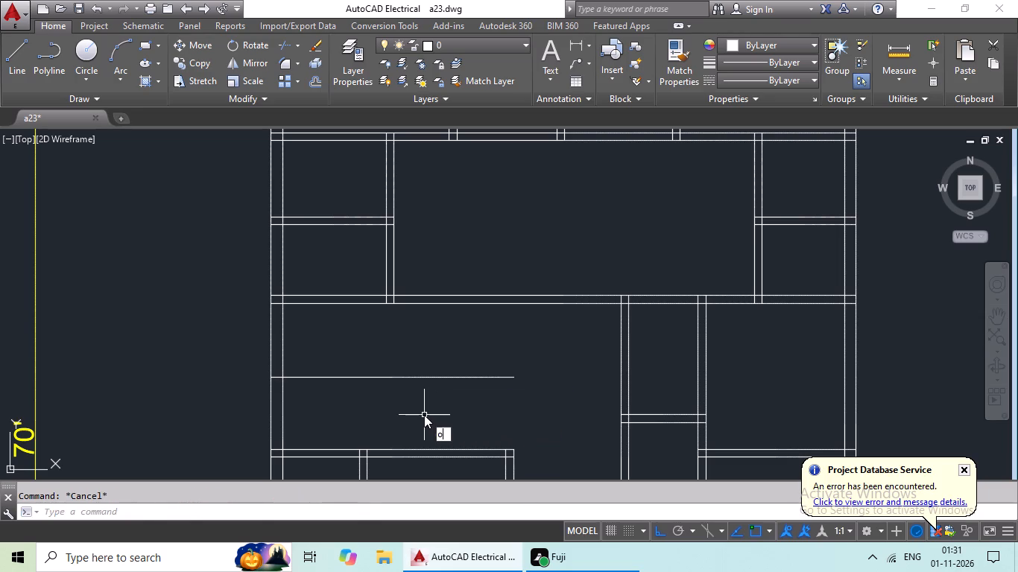
key("Return")
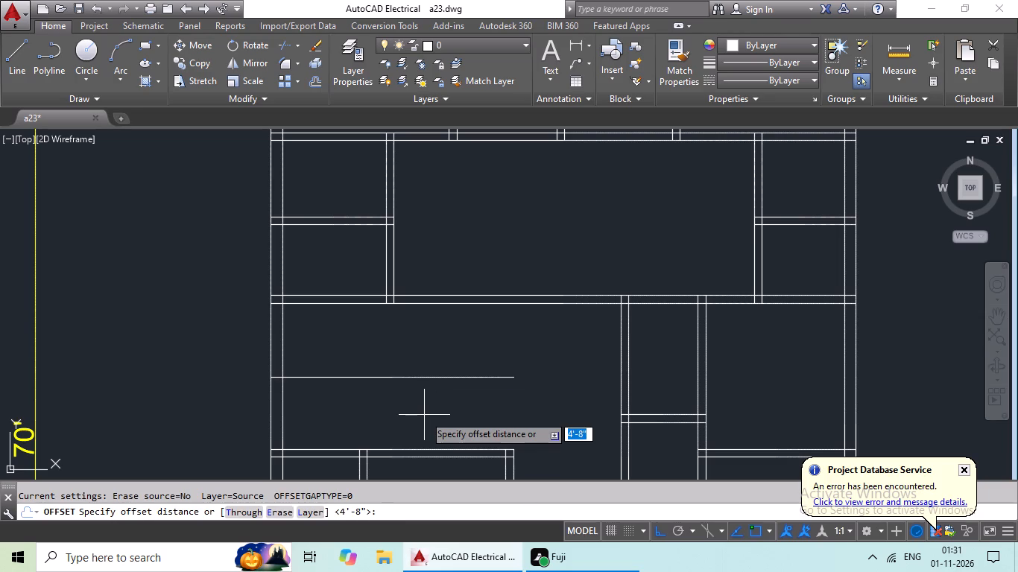
type("2\"")
key("Return")
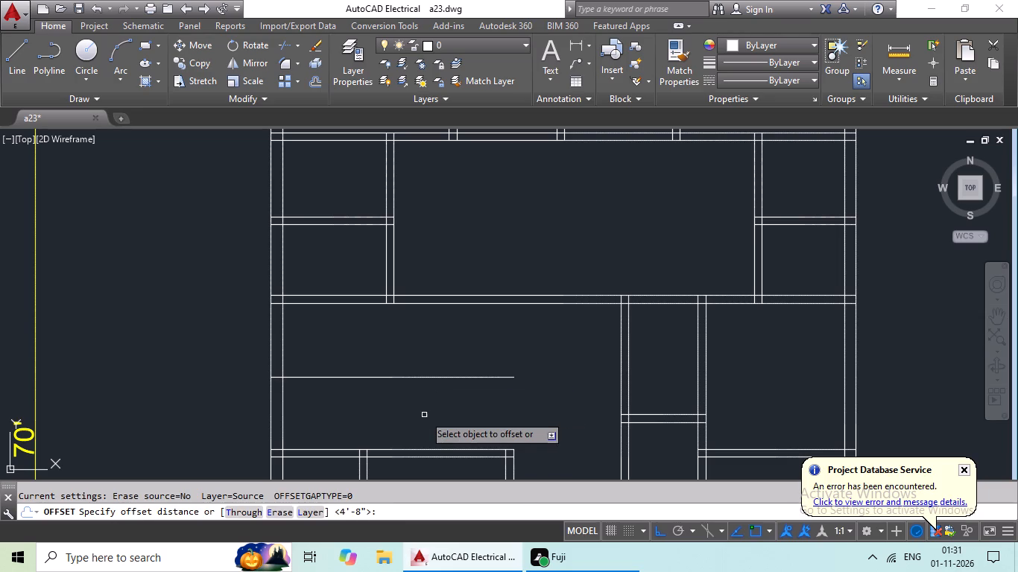
left_click(497, 376)
left_click(499, 342)
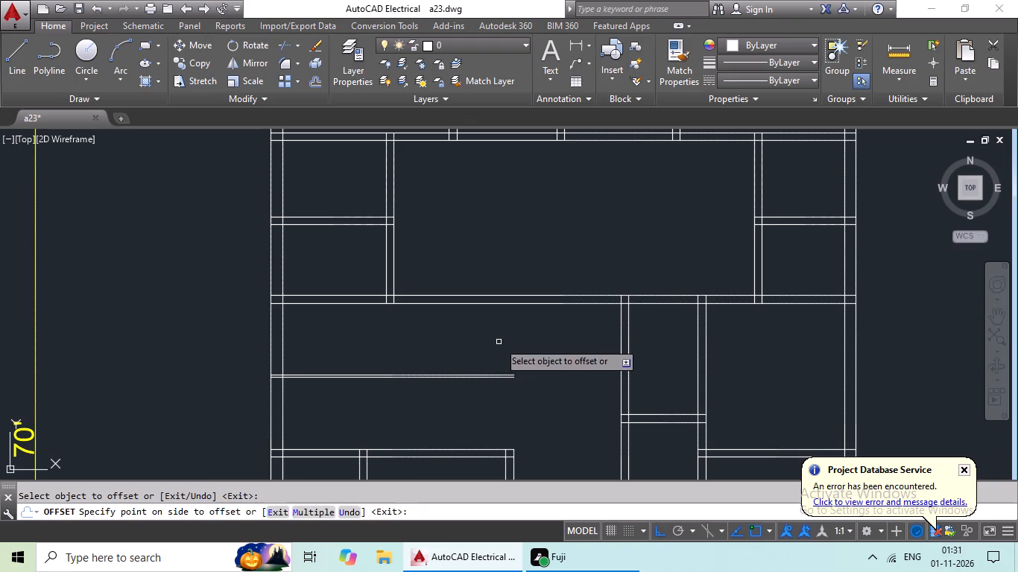
scroll(488, 381, "up", 3)
left_click(490, 369)
left_click(487, 411)
scroll(493, 410, "down", 3)
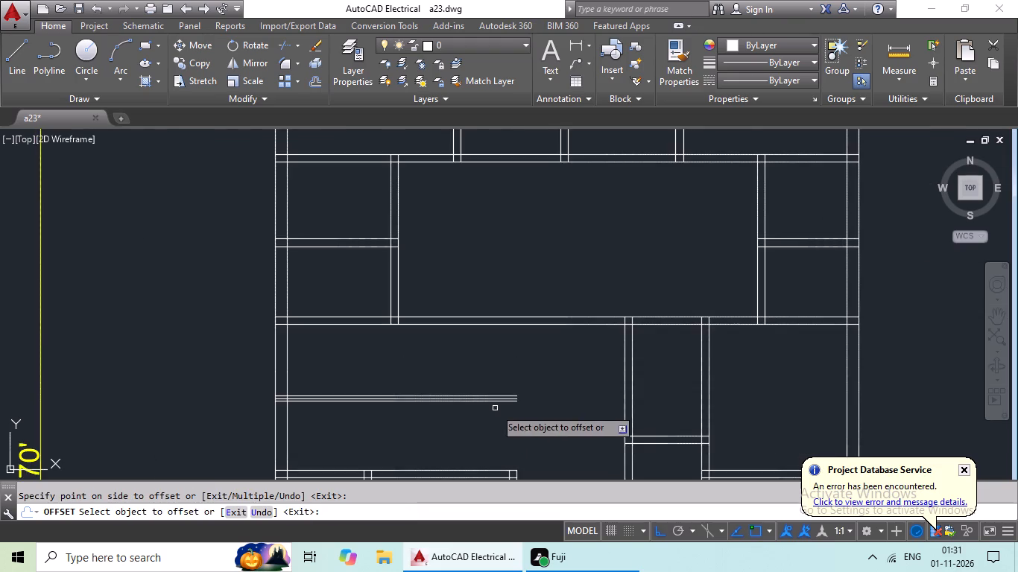
middle_click_drag(485, 419, 525, 377)
key("Escape")
key("Escape")
key("Escape")
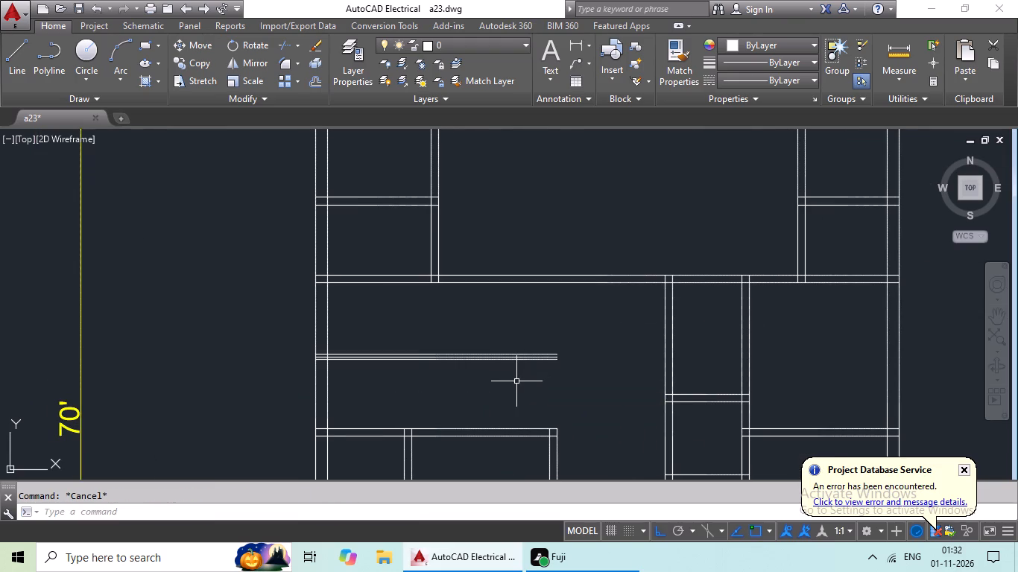
Offset the inner line of the plan's left outer wall 3' inward across the staircase space.
key("o")
key("Return")
type("3'")
key("Return")
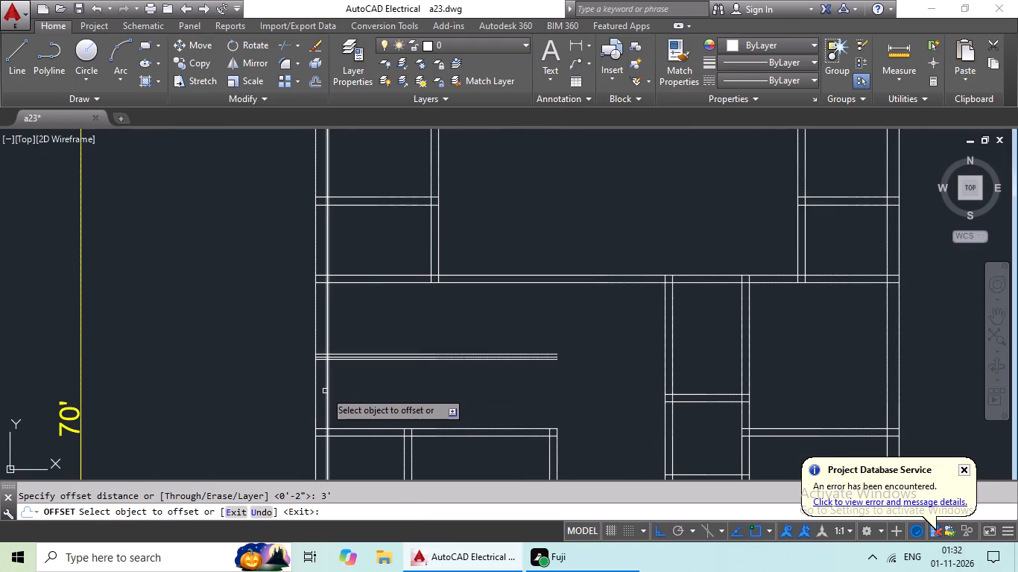
left_click_drag(325, 391, 384, 390)
left_click(456, 387)
key("Escape")
key("Escape")
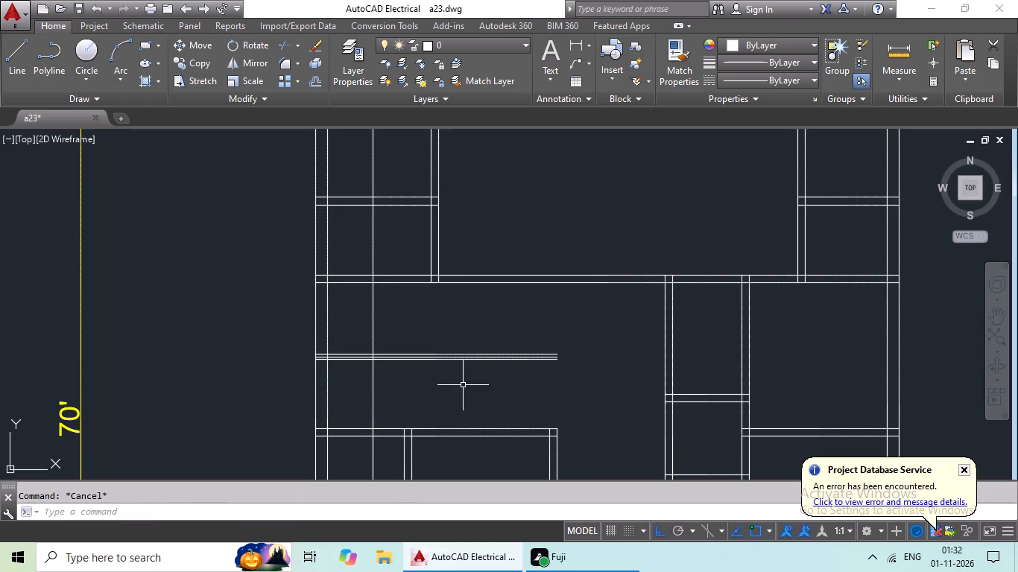
Trim the 3' vertical line where it crosses the lower-left rooms' top wall and the hall's bottom wall.
type("tr")
key("space")
key("space")
middle_click_drag(439, 392, 464, 303)
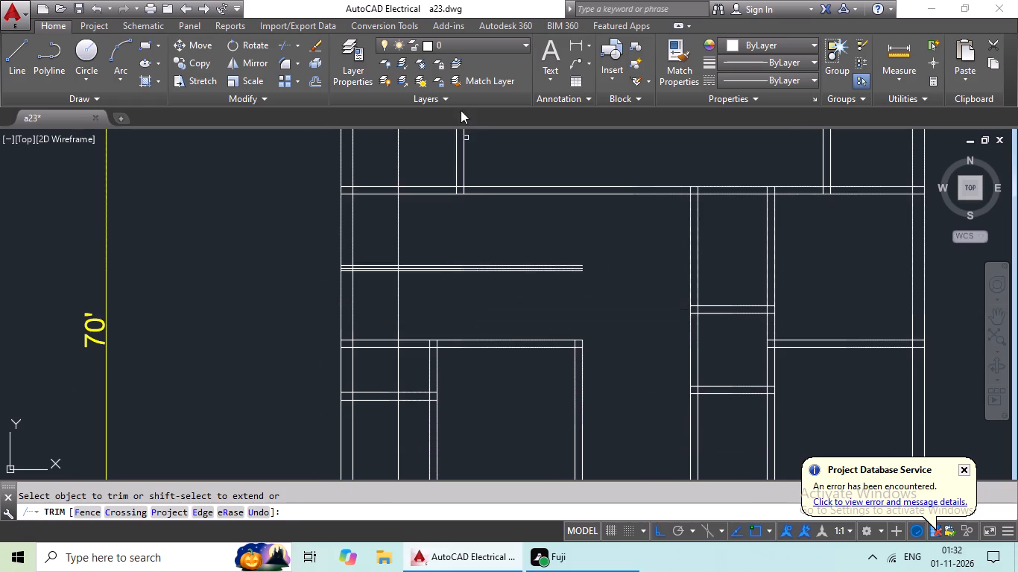
scroll(417, 345, "up", 3)
left_click_drag(386, 345, 297, 347)
left_click(299, 347)
scroll(378, 325, "down", 2)
middle_click_drag(418, 259, 396, 401)
scroll(348, 224, "up", 3)
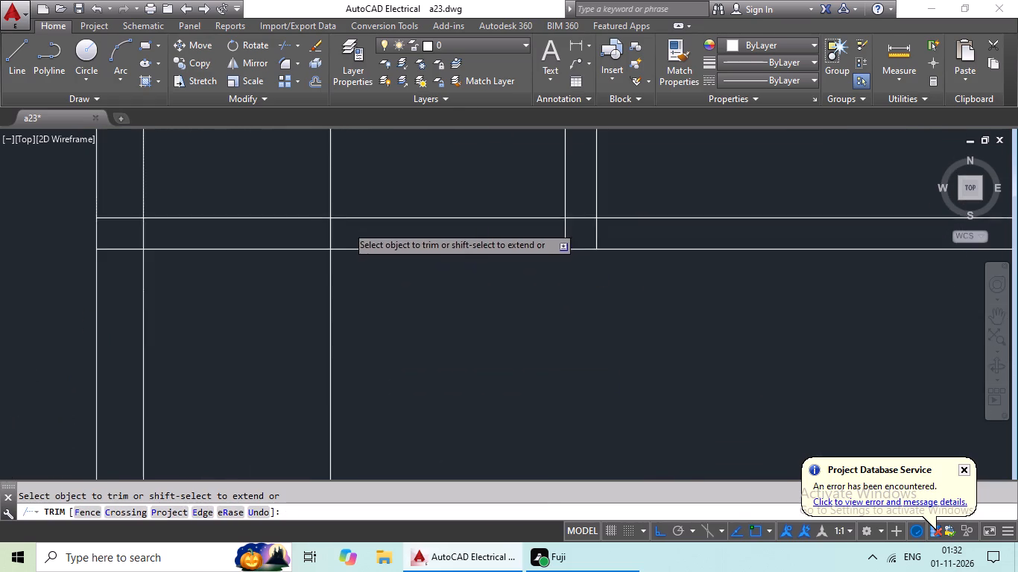
left_click_drag(382, 227, 300, 232)
left_click(295, 234)
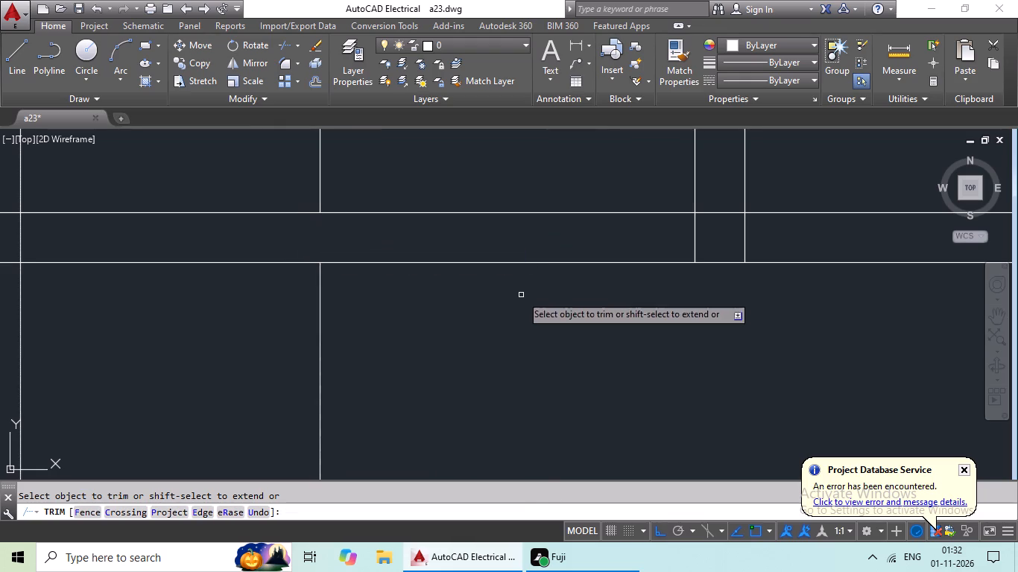
scroll(520, 296, "down", 3)
middle_click_drag(516, 308, 487, 443)
key("Escape")
Erase the leftover pieces of the vertical line above and below the staircase space.
left_click_drag(488, 337, 408, 383)
left_click(409, 381)
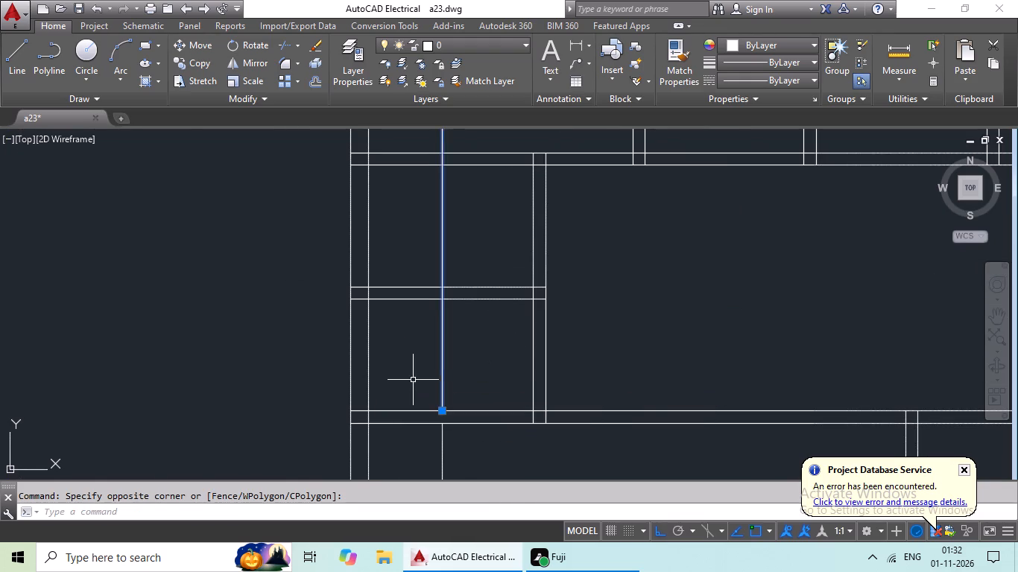
scroll(482, 366, "down", 2)
middle_click_drag(482, 366, 490, 250)
middle_click_drag(483, 344, 481, 264)
scroll(470, 353, "up", 2)
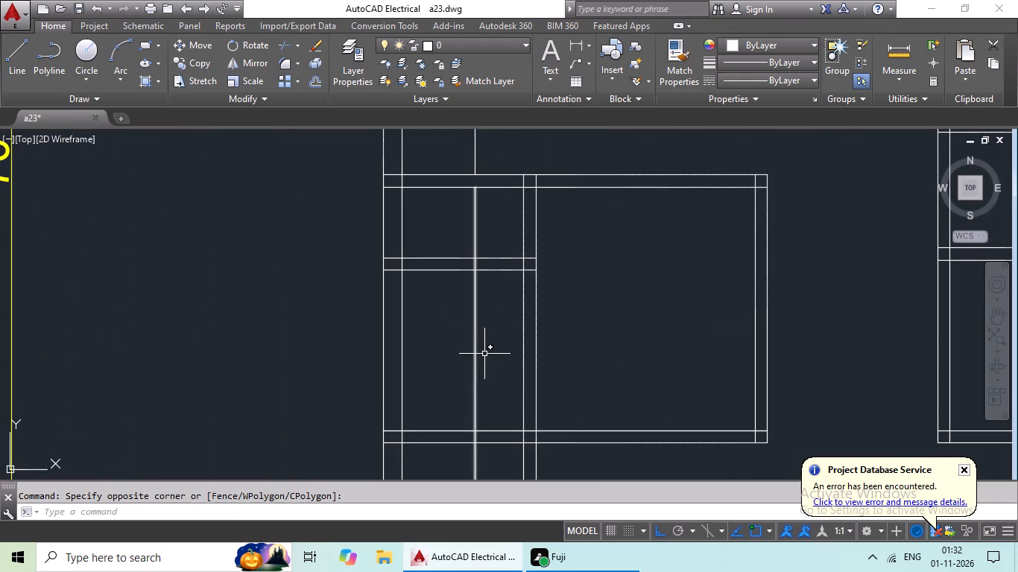
left_click_drag(512, 320, 446, 378)
left_click(446, 378)
key("Delete")
Trim the three horizontal staircase lines between the left outer wall's inner face and the vertical stair line.
scroll(476, 371, "down", 2)
middle_click_drag(487, 359, 414, 395)
scroll(464, 313, "up", 2)
middle_click_drag(467, 312, 440, 362)
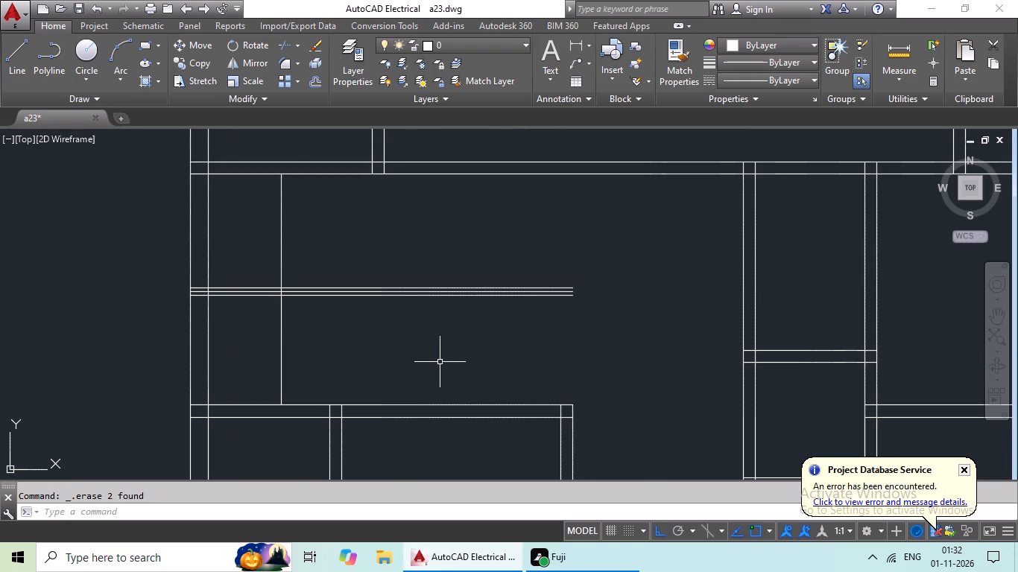
key("Escape")
key("Escape")
key("Escape")
type("tr")
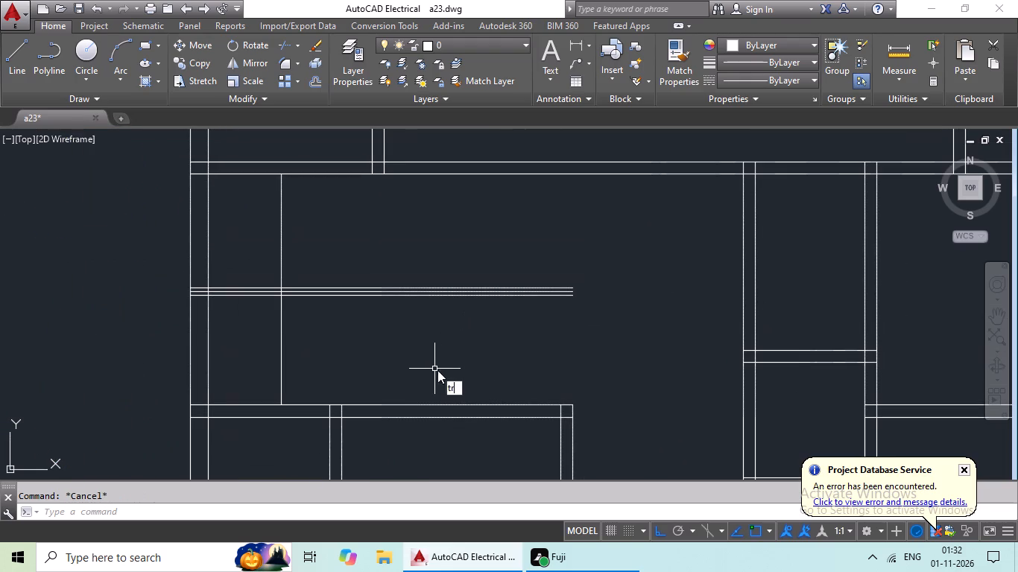
key("space")
key("space")
scroll(244, 306, "up", 3)
left_click_drag(307, 183, 309, 177)
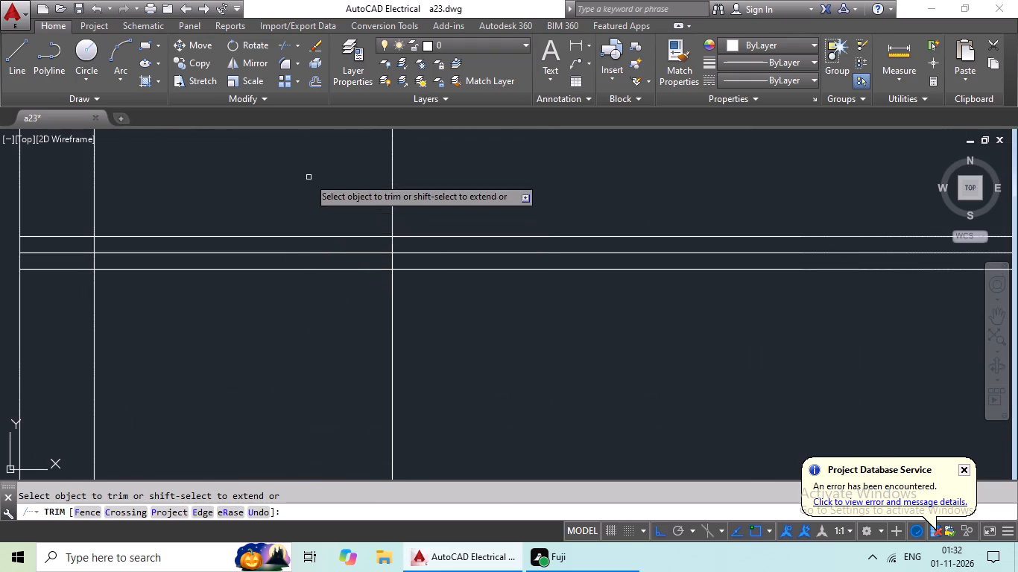
left_click_drag(309, 177, 250, 343)
left_click_drag(250, 337, 259, 332)
scroll(326, 307, "down", 2)
middle_click_drag(326, 307, 468, 332)
key("Escape")
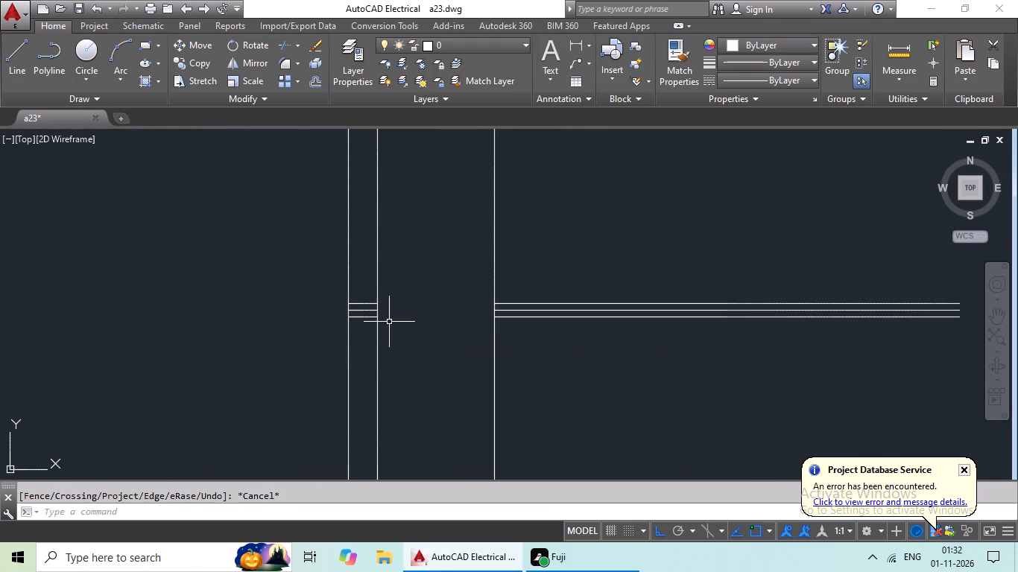
Erase the three short horizontal stubs left inside the left outer wall's thickness.
scroll(367, 317, "up", 4)
left_click_drag(367, 197, 306, 402)
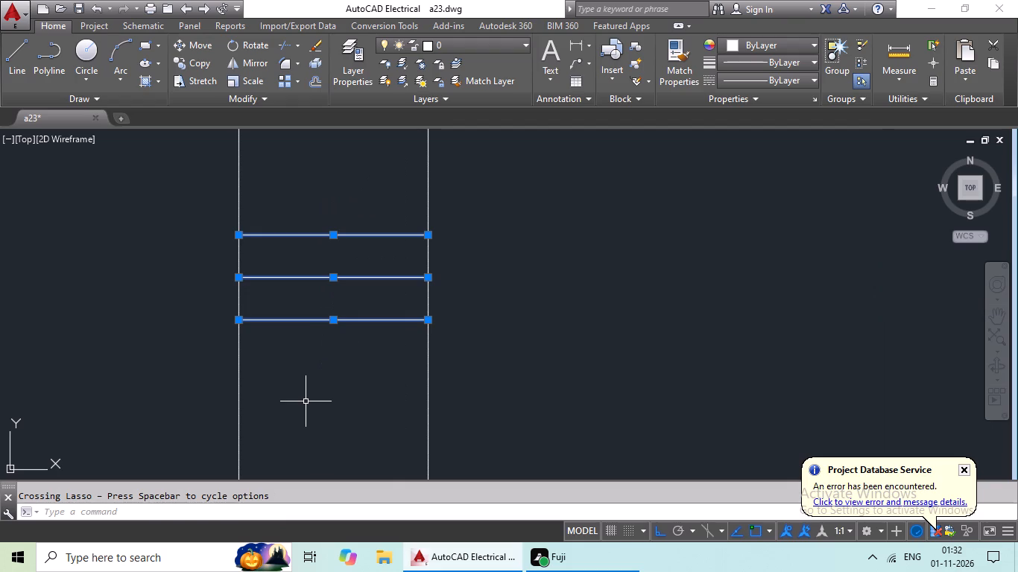
key("Delete")
Erase the middle one of the three horizontal staircase lines, keeping the outer pair as the flight divider.
scroll(519, 348, "down", 3)
middle_click_drag(559, 368, 291, 357)
middle_click_drag(668, 443, 509, 450)
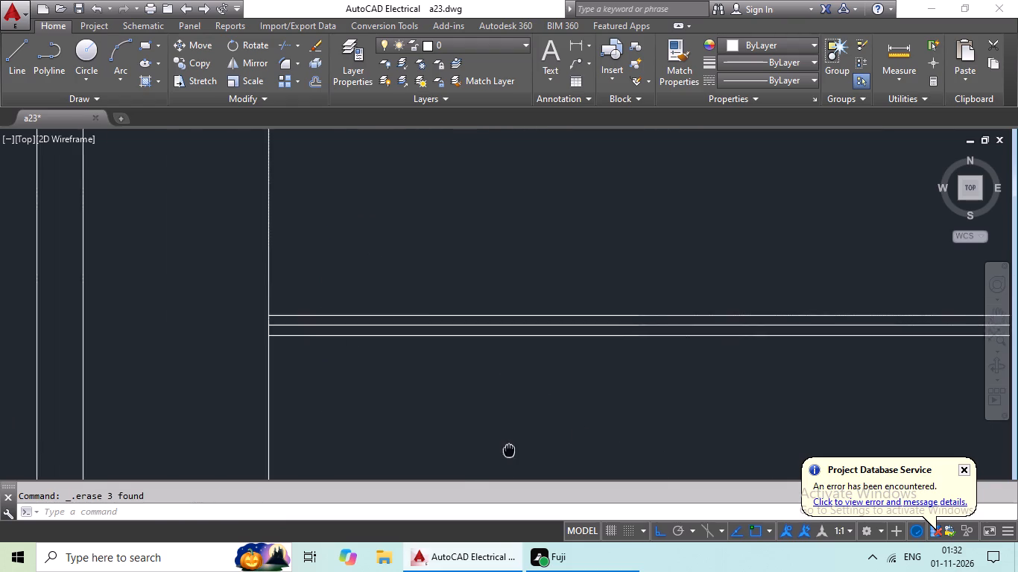
scroll(617, 427, "down", 1)
middle_click_drag(677, 465, 569, 388)
key("Escape")
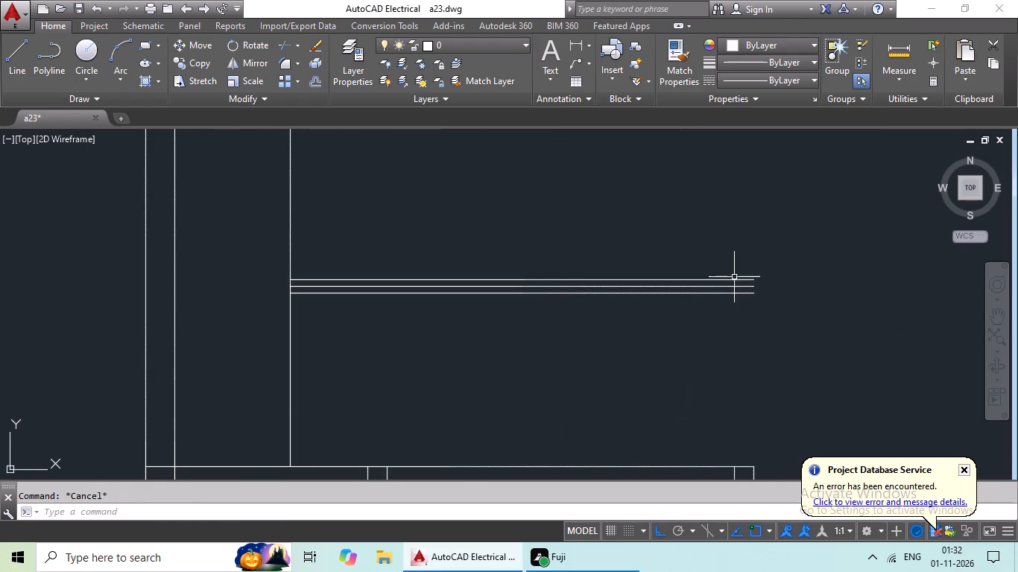
left_click(736, 287)
key("Delete")
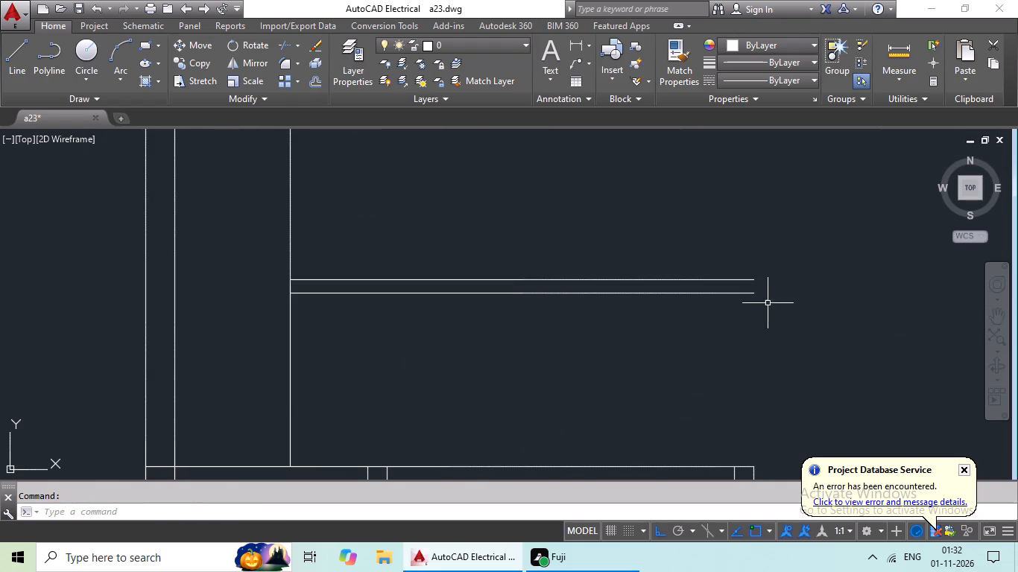
Offset the vertical stair line successively at 9" spacing into the staircase space to add three tread lines.
scroll(909, 290, "down", 2)
middle_click_drag(882, 310, 604, 359)
key("Escape")
key("Escape")
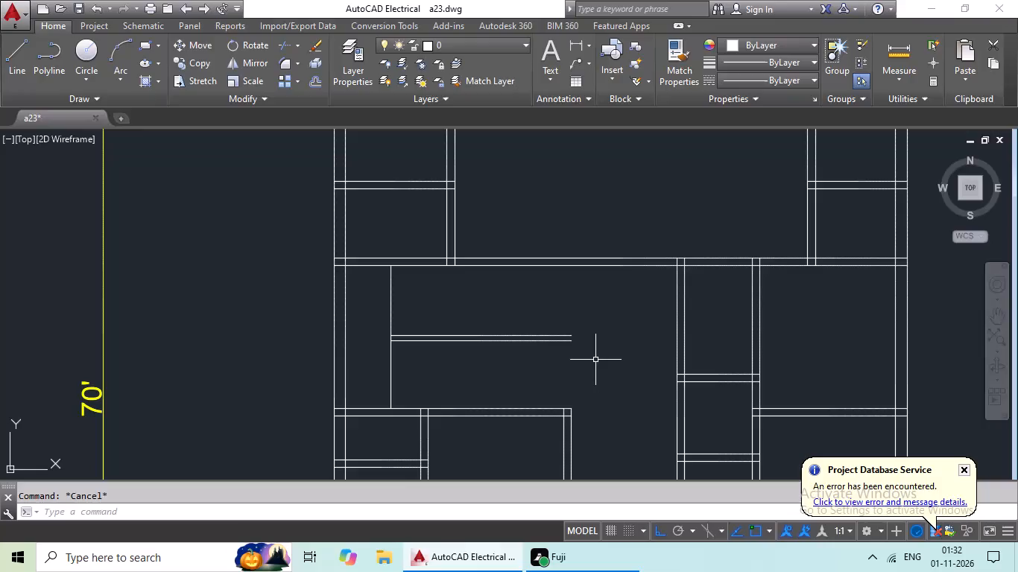
key("o")
key("Return")
type("9\"")
key("Return")
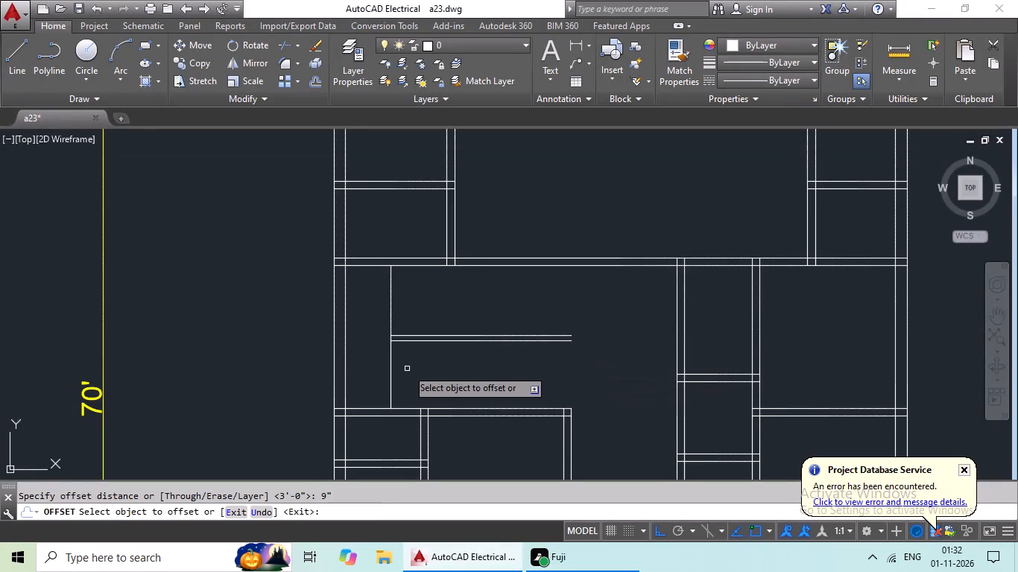
left_click(391, 378)
left_click_drag(453, 378, 429, 385)
left_click_drag(401, 392, 412, 392)
left_click_drag(463, 391, 449, 393)
left_click(414, 390)
left_click(442, 389)
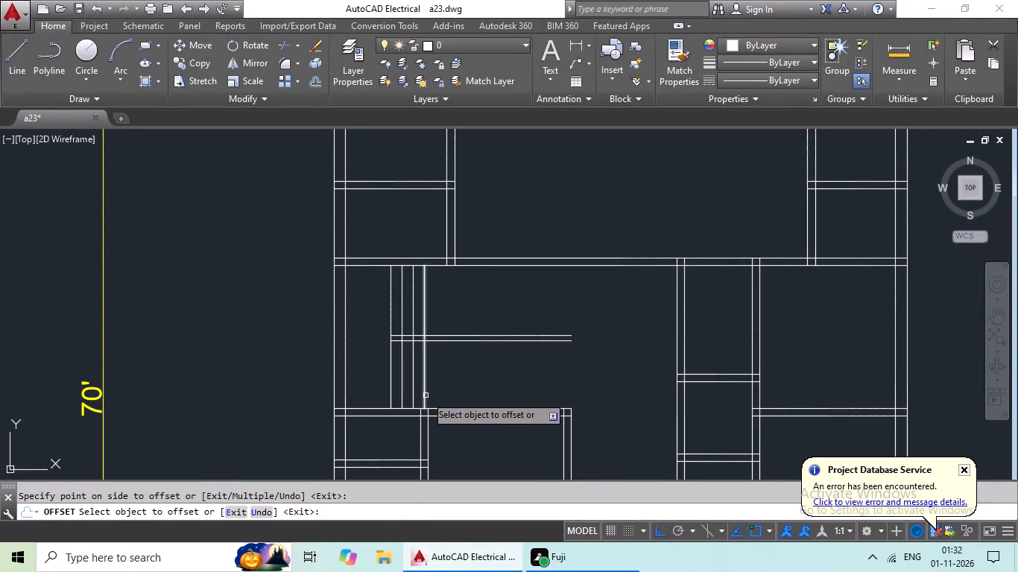
Add four more tread lines by successively offsetting the last one 9" away from the left outer wall.
left_click_drag(426, 395, 453, 395)
left_click_drag(475, 395, 452, 400)
left_click_drag(437, 400, 472, 400)
left_click(491, 398)
left_click_drag(446, 400, 496, 401)
left_click(497, 401)
left_click_drag(456, 401, 490, 401)
left_click(518, 401)
left_click_drag(467, 396, 467, 396)
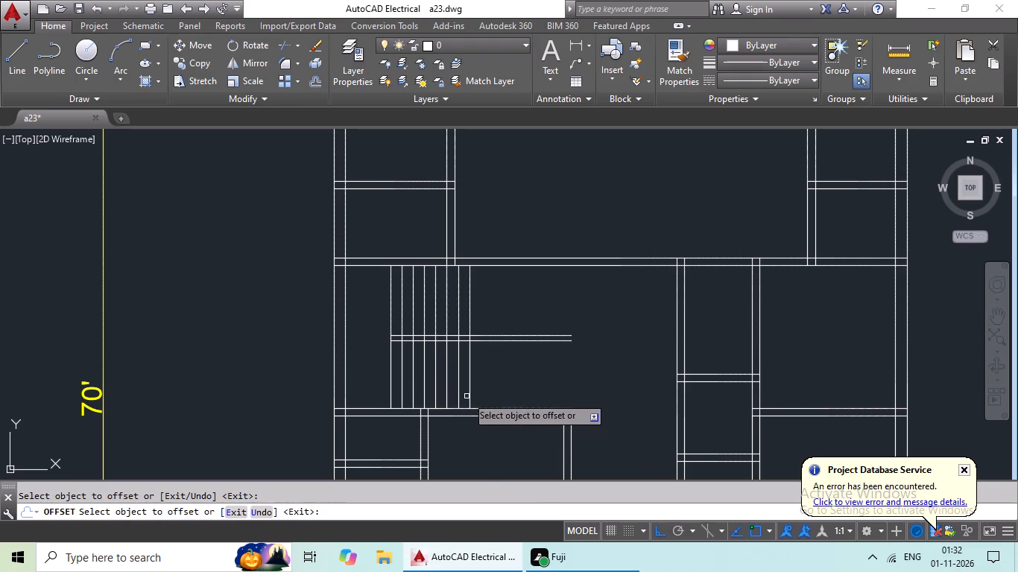
left_click_drag(467, 396, 492, 396)
left_click(518, 395)
left_click_drag(472, 380, 490, 382)
left_click(505, 383)
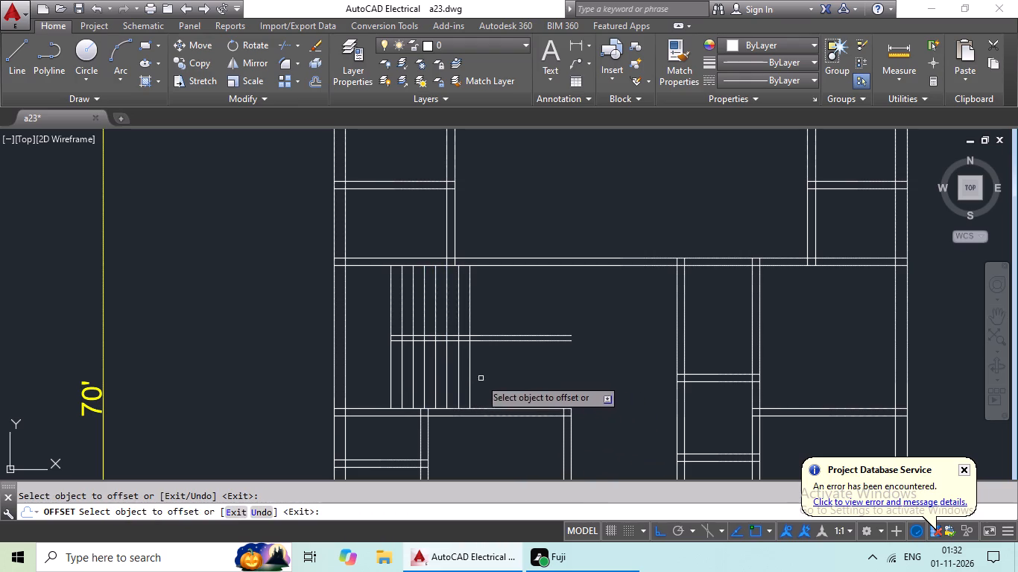
Add six more tread lines at 9" spacing, continuing the offsets toward the open end of the staircase.
left_click_drag(468, 375, 486, 376)
left_click(522, 376)
left_click_drag(482, 381, 518, 388)
left_click(543, 390)
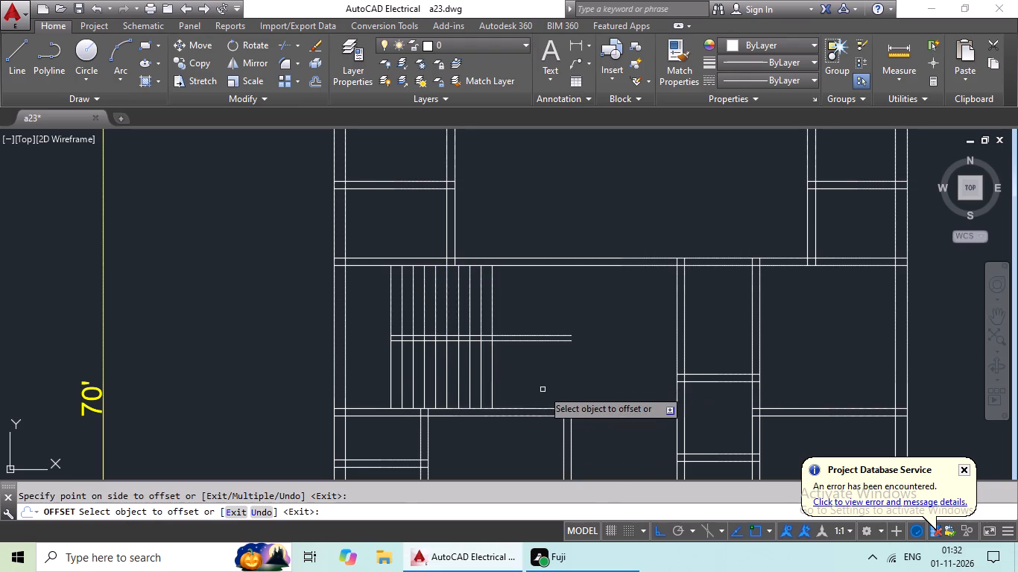
left_click_drag(492, 393, 503, 393)
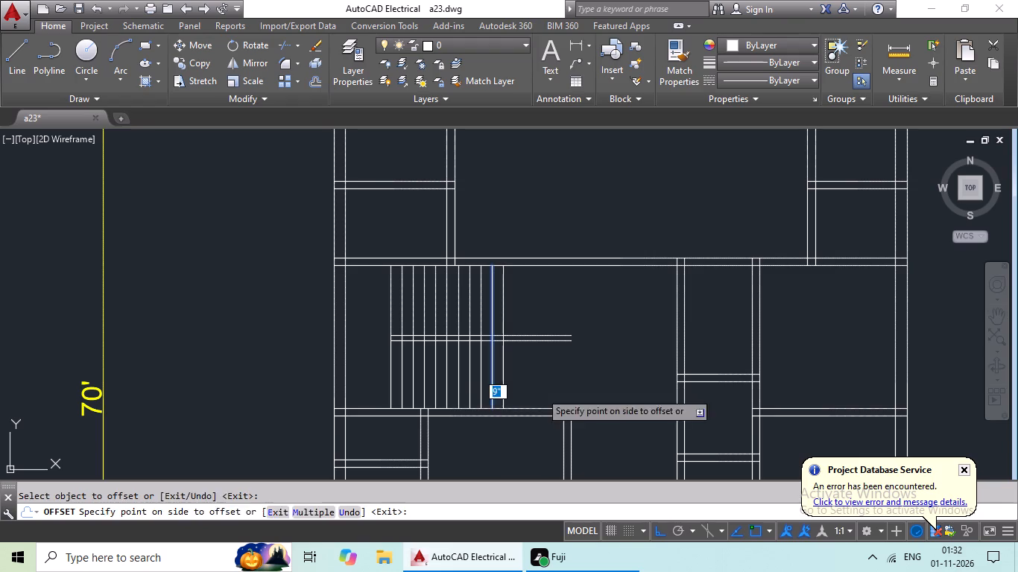
left_click(540, 392)
left_click_drag(503, 384, 510, 384)
left_click(536, 384)
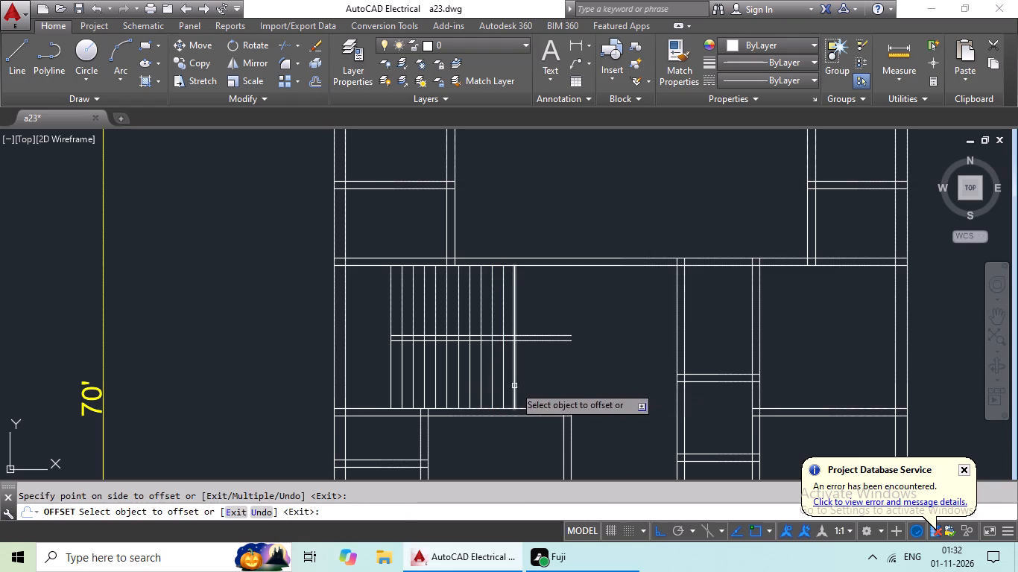
left_click_drag(514, 386, 550, 385)
left_click(557, 384)
left_click_drag(526, 375, 538, 375)
left_click(569, 376)
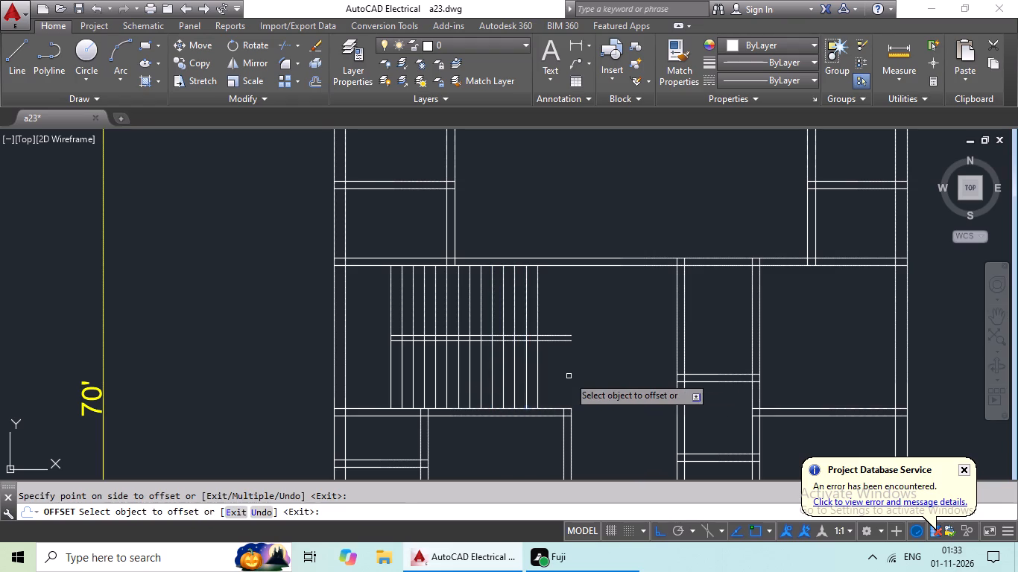
scroll(572, 373, "down", 1)
middle_click_drag(575, 372, 519, 381)
key("Escape")
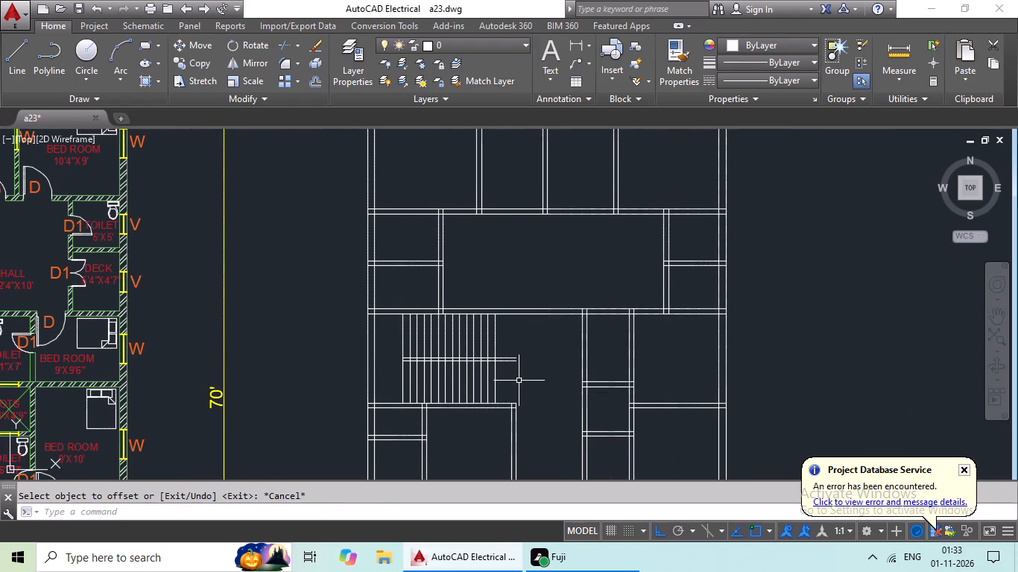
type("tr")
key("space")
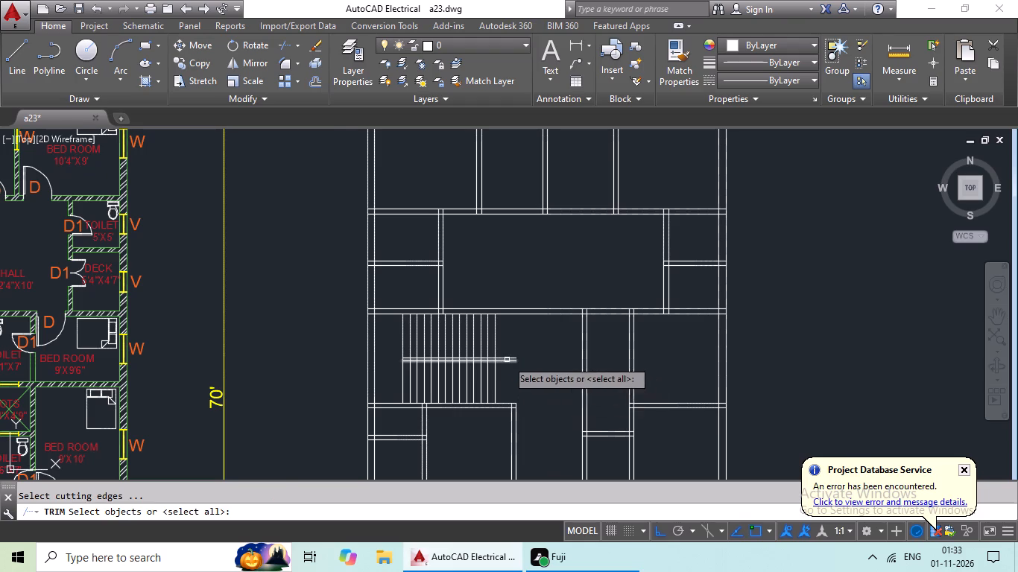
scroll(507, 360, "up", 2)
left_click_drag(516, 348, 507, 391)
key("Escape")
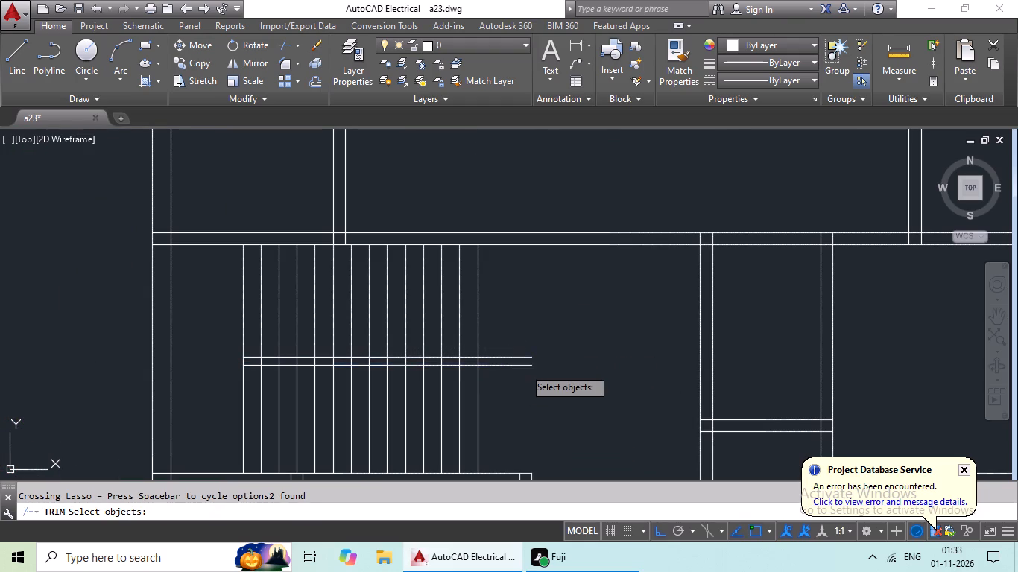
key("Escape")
Trim the ends of the two horizontal divider lines that extend beyond the last tread line.
type("tr")
key("space")
key("space")
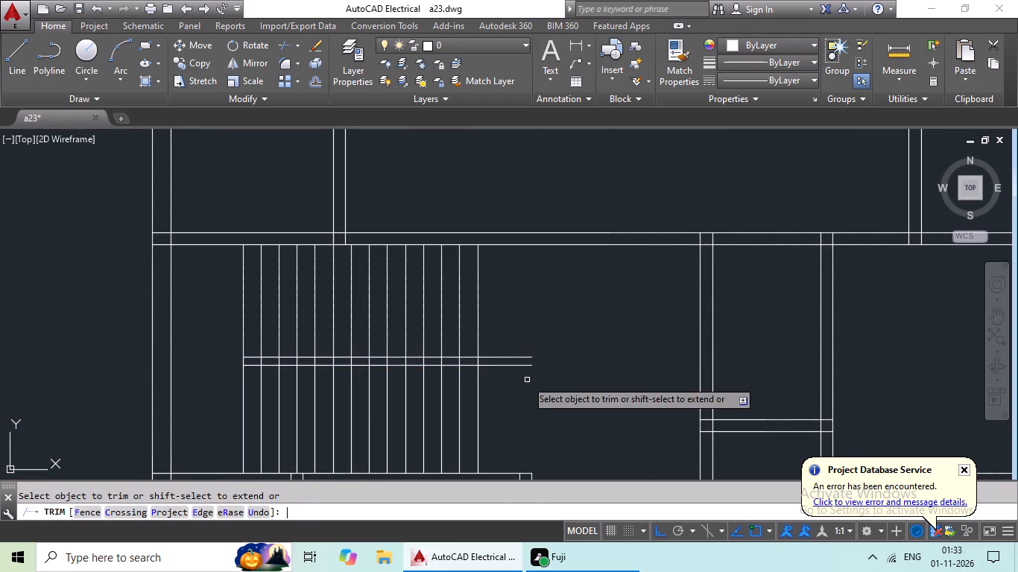
scroll(496, 337, "up", 1)
left_click_drag(516, 338, 508, 419)
left_click_drag(508, 416, 518, 406)
scroll(538, 359, "down", 2)
middle_click_drag(539, 359, 546, 351)
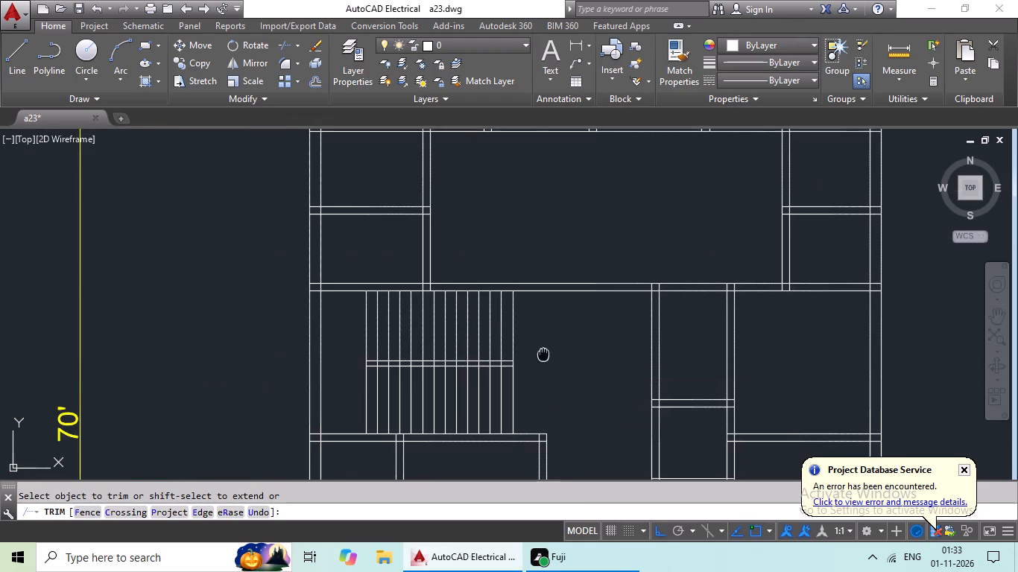
Trim the tread line segments crossing the gap between the two horizontal divider lines of the staircase.
middle_click_drag(546, 351, 561, 327)
scroll(494, 327, "up", 3)
scroll(548, 358, "up", 2)
middle_click_drag(569, 359, 488, 360)
scroll(642, 357, "down", 2)
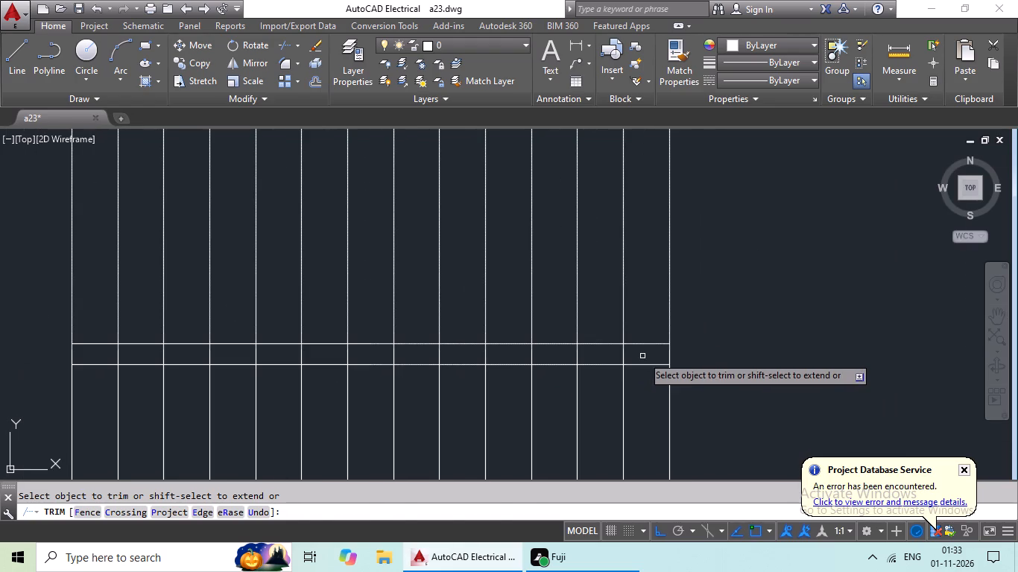
left_click_drag(642, 356, 389, 349)
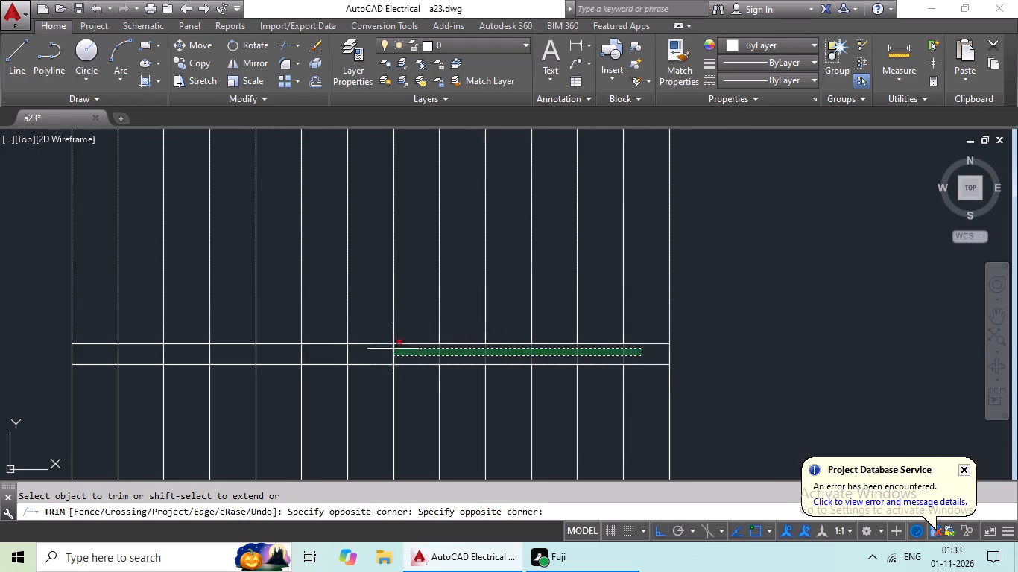
left_click_drag(389, 349, 107, 355)
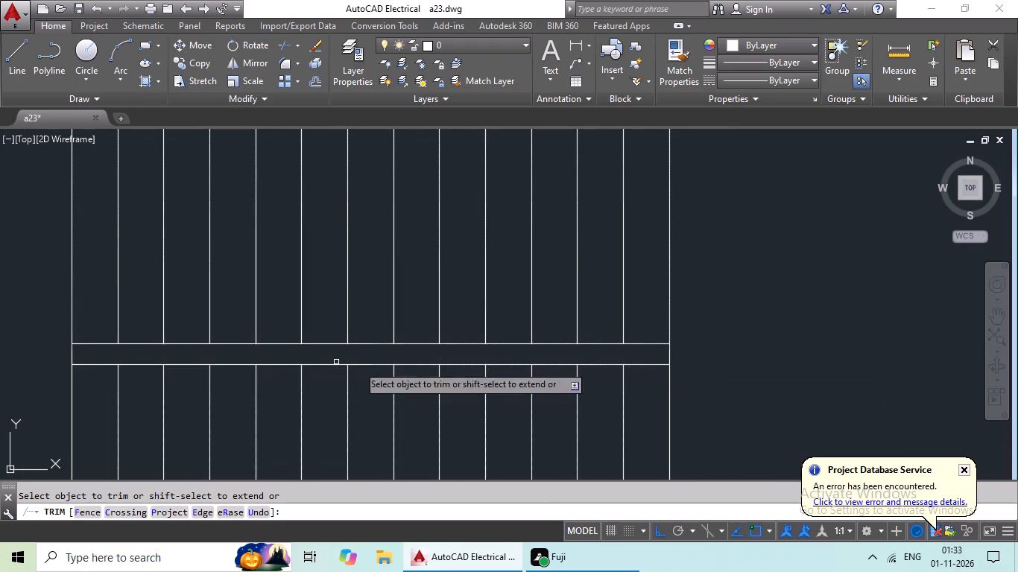
scroll(580, 360, "down", 2)
middle_click_drag(698, 349, 585, 330)
scroll(601, 331, "down", 1)
middle_click_drag(602, 331, 595, 284)
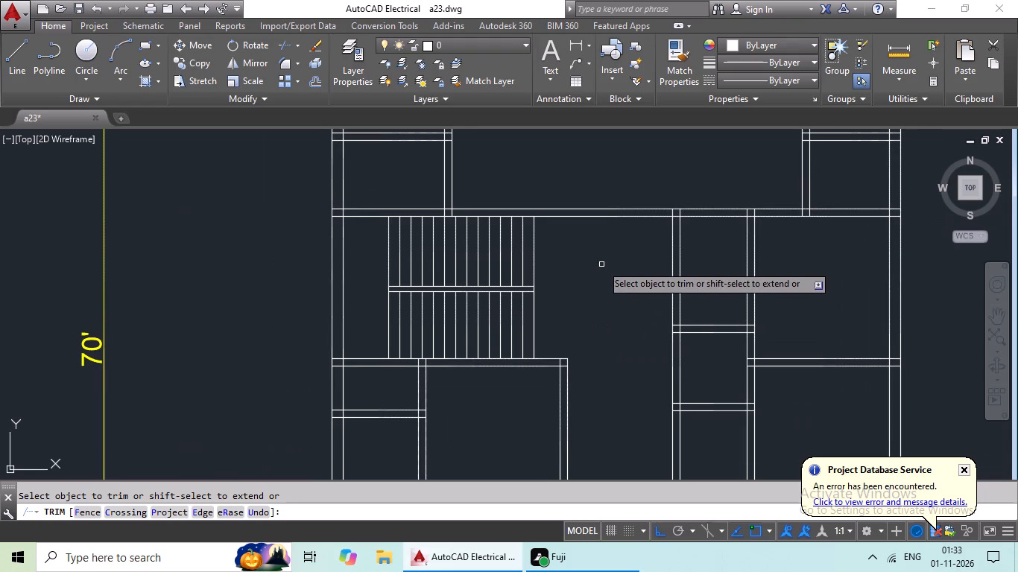
key("Escape")
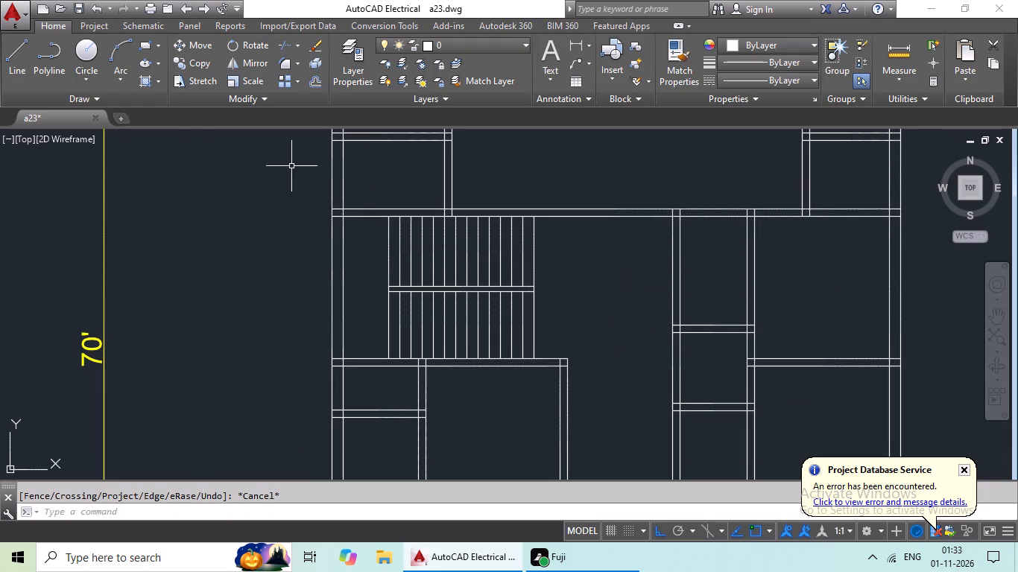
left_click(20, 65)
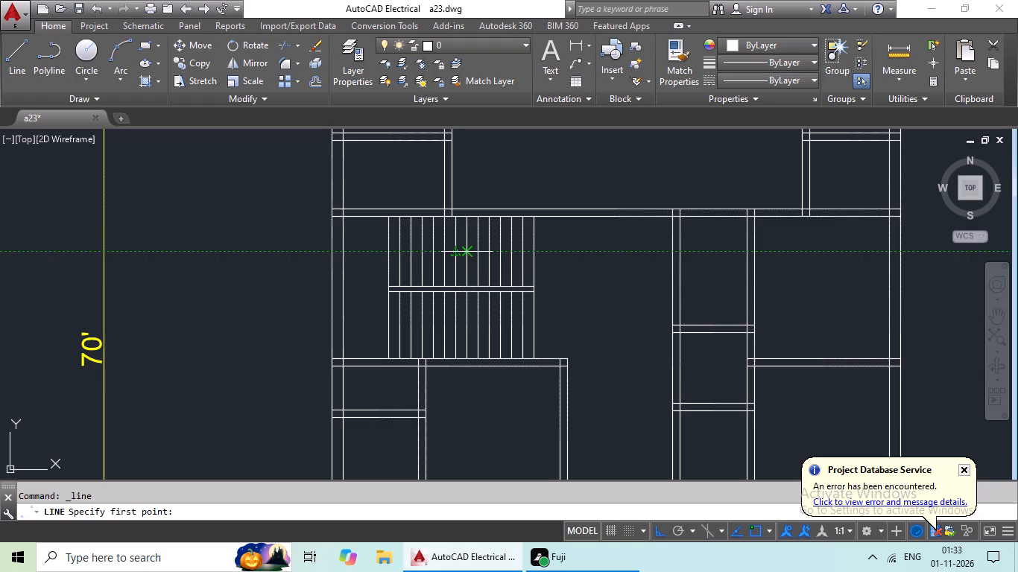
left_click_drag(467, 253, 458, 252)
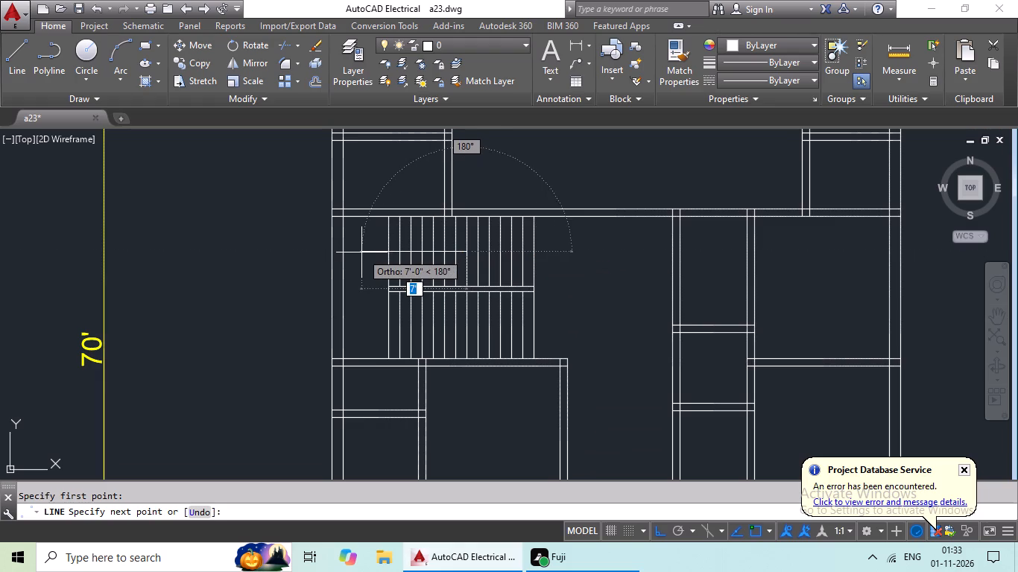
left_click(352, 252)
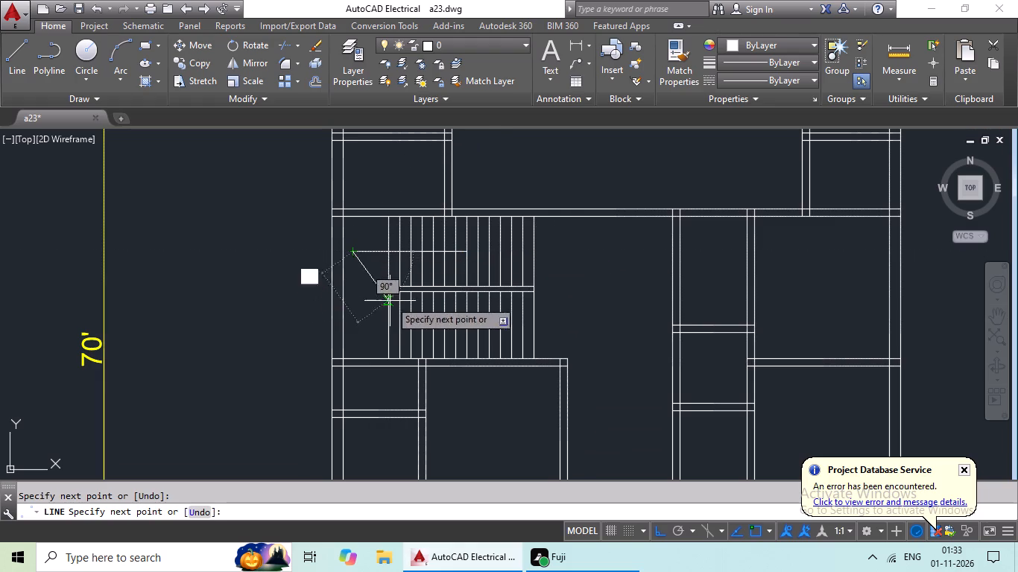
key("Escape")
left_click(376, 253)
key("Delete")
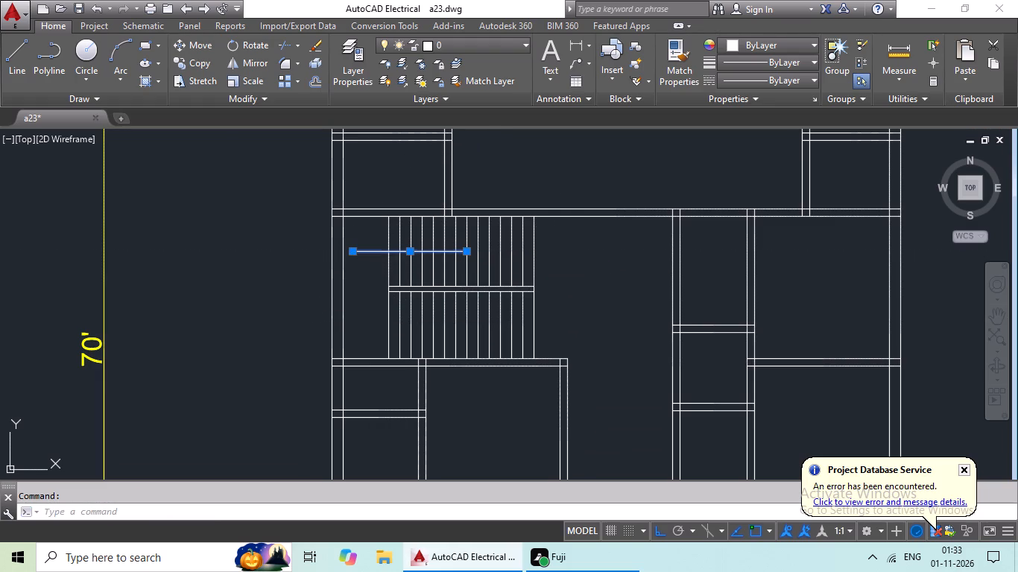
Draw a U-shaped stair path from the upper flight's tread midpoint, about 7' to the landing, down, and about 9'-3" into the lower flight.
left_click(13, 58)
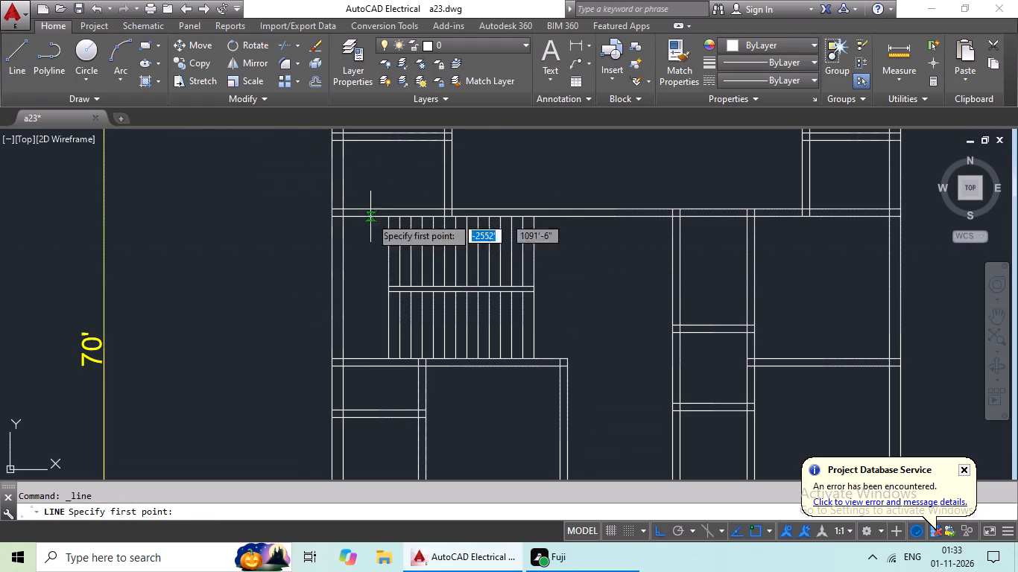
left_click(464, 252)
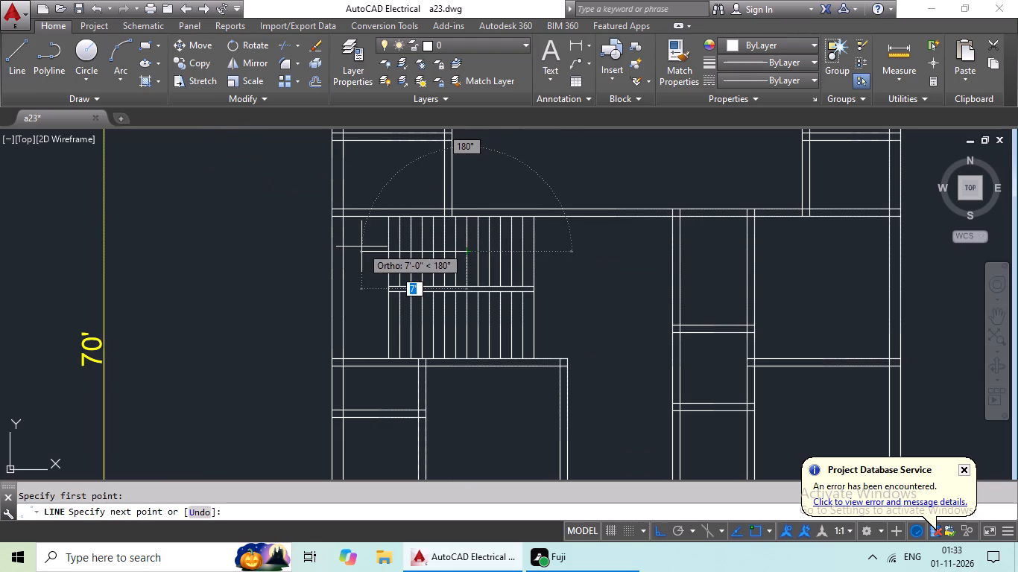
left_click(361, 247)
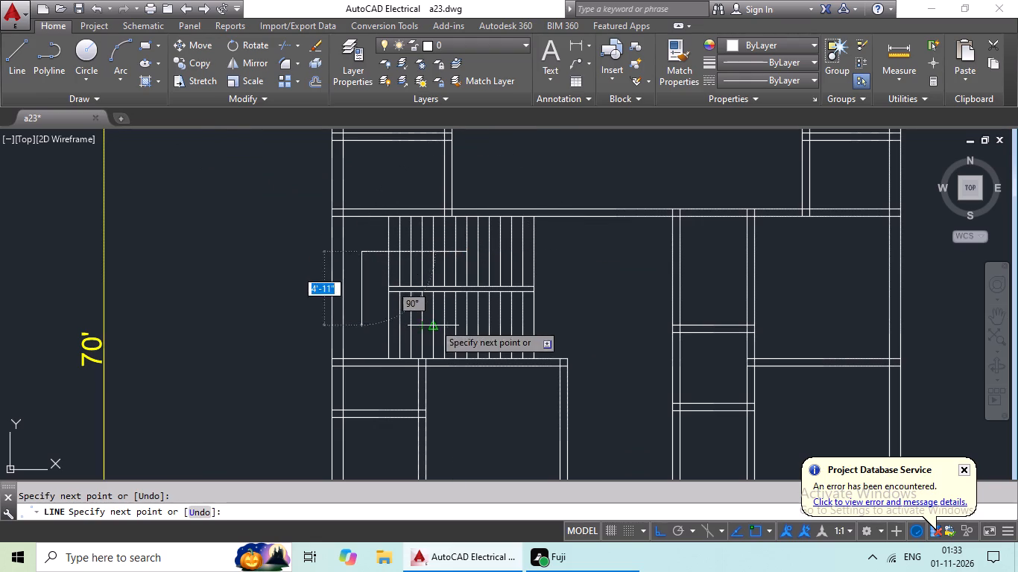
left_click(361, 324)
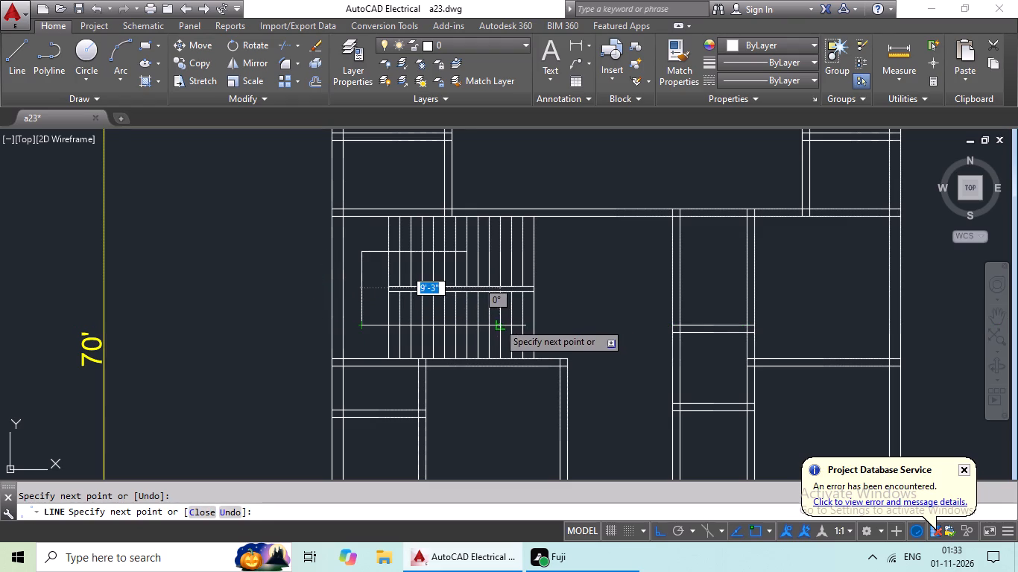
left_click(498, 322)
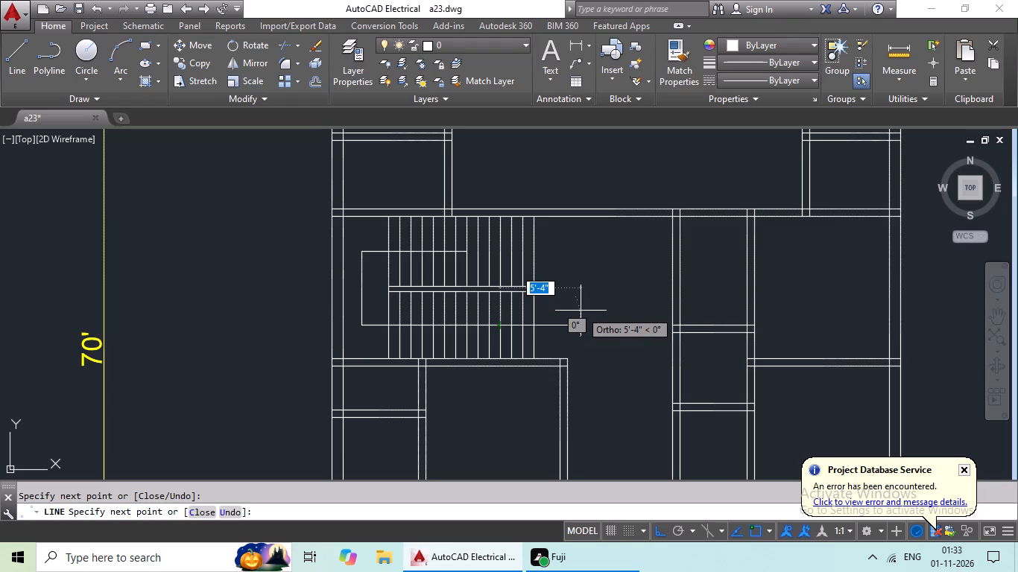
key("Escape")
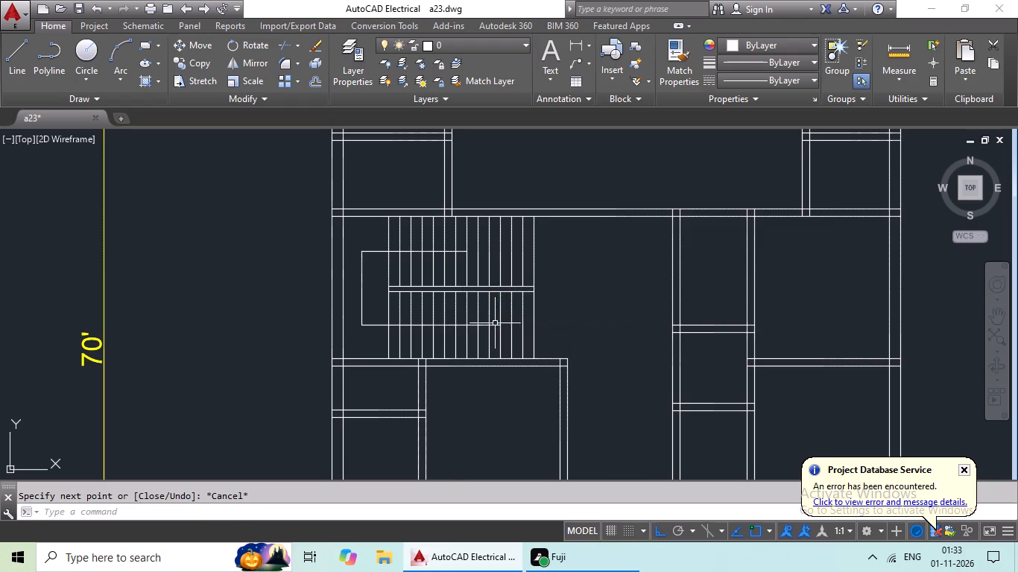
Draw a two-line arrowhead on the lower flight's path line, one tread wide and pointing toward the landing.
scroll(495, 328, "up", 4)
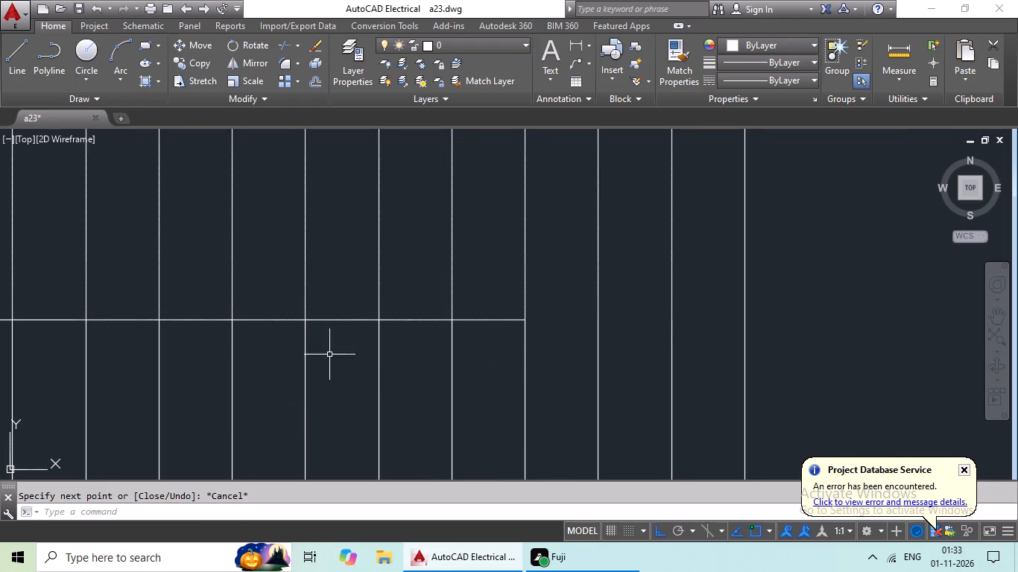
left_click(18, 54)
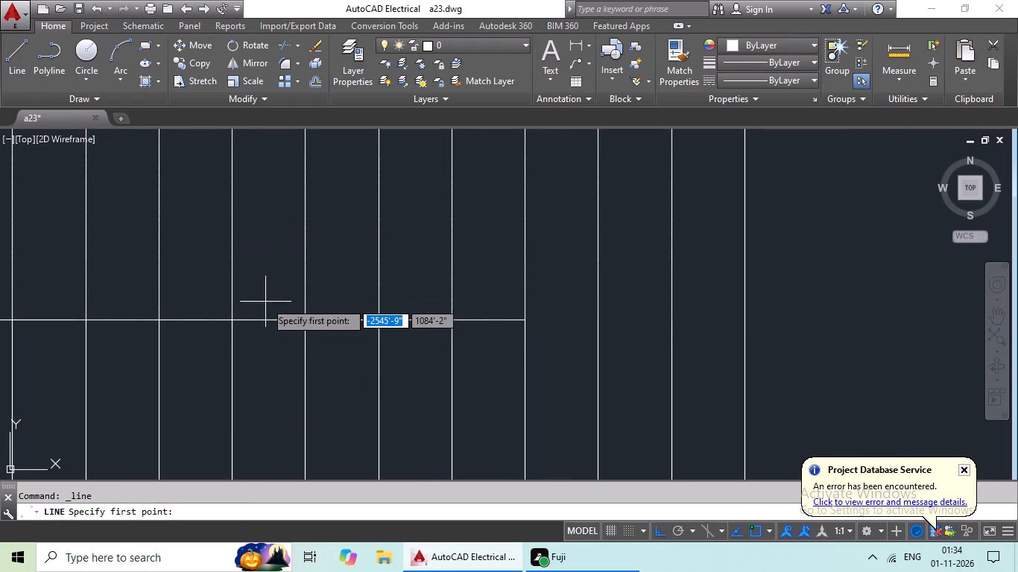
left_click_drag(234, 320, 237, 313)
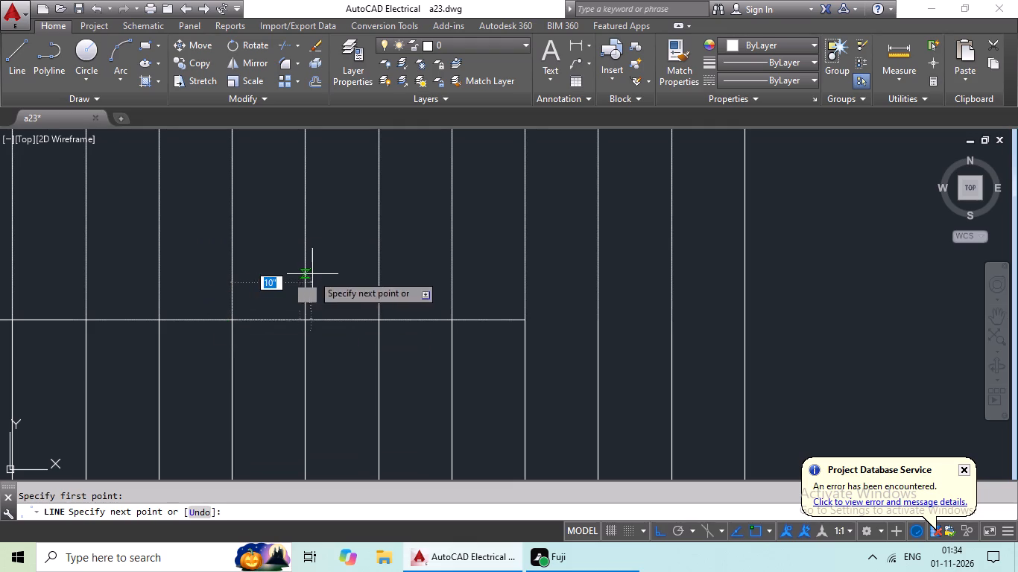
left_click(307, 273)
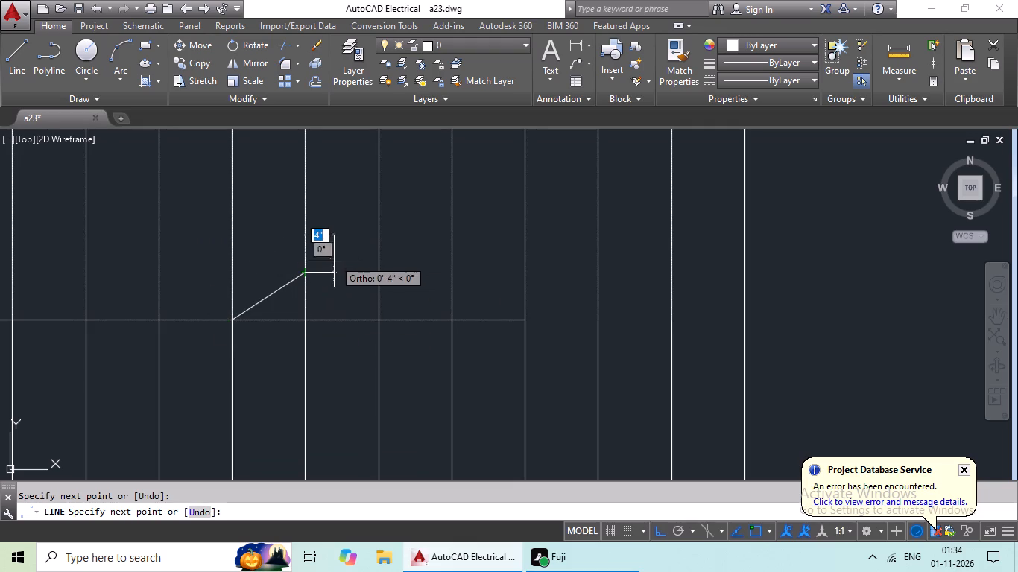
key("Escape")
left_click(16, 64)
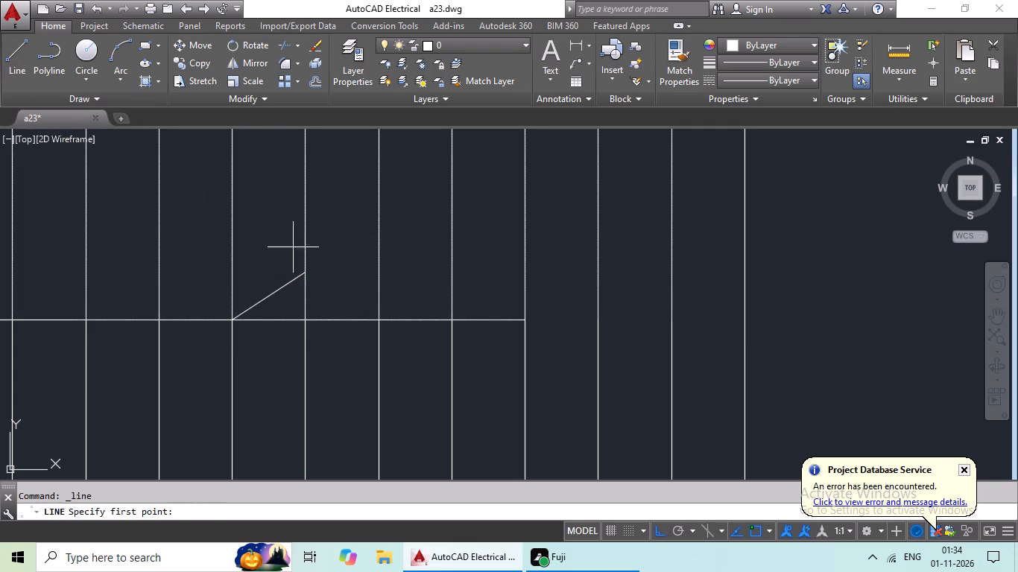
left_click(227, 320)
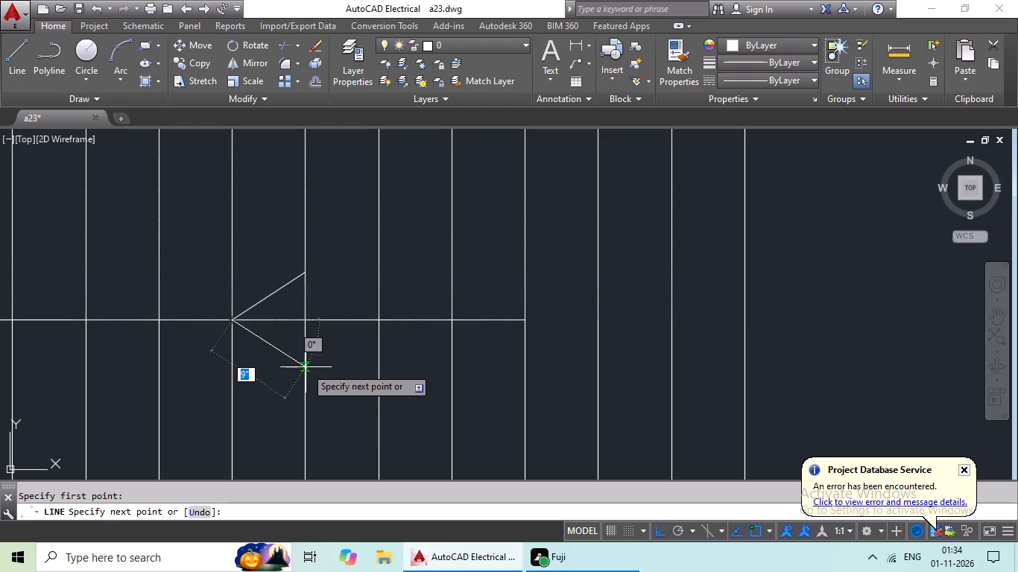
left_click(306, 366)
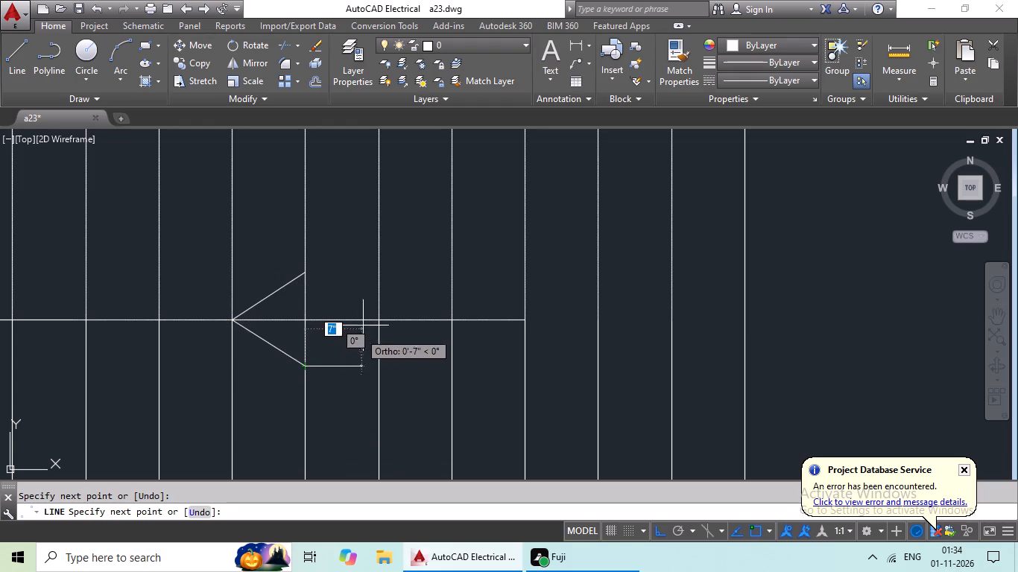
key("Escape")
scroll(356, 278, "down", 2)
middle_click_drag(352, 282, 344, 328)
middle_click(340, 346)
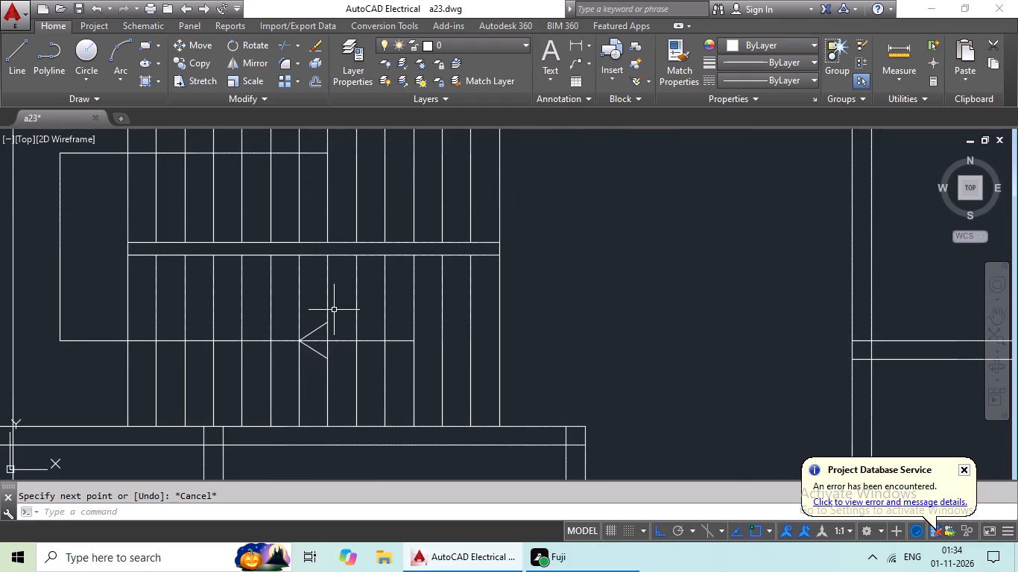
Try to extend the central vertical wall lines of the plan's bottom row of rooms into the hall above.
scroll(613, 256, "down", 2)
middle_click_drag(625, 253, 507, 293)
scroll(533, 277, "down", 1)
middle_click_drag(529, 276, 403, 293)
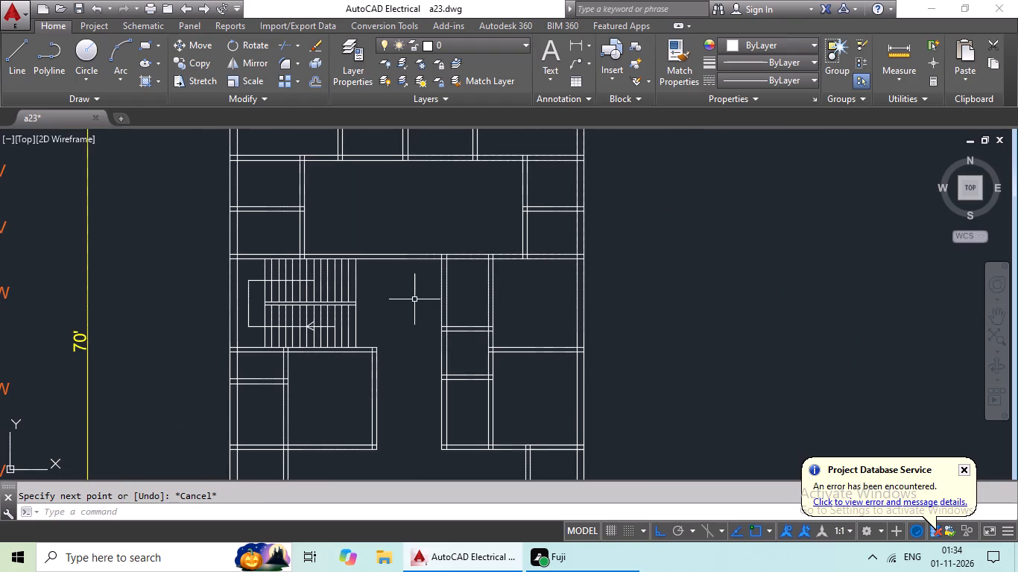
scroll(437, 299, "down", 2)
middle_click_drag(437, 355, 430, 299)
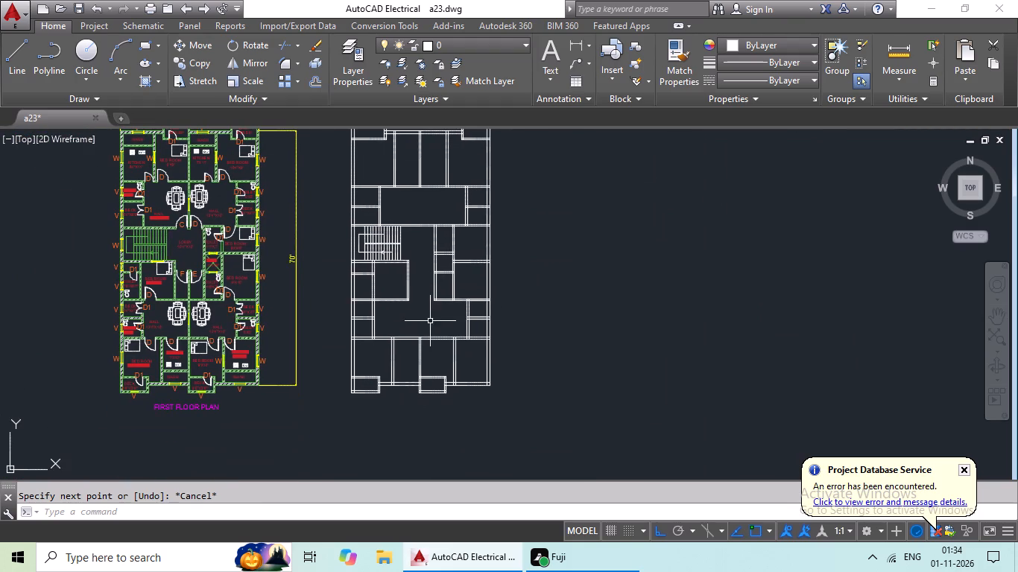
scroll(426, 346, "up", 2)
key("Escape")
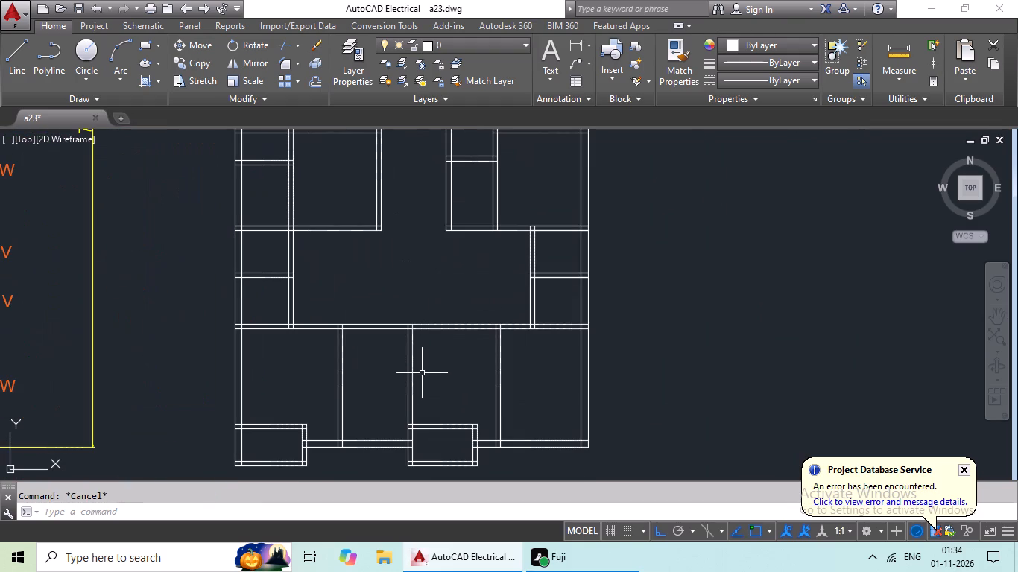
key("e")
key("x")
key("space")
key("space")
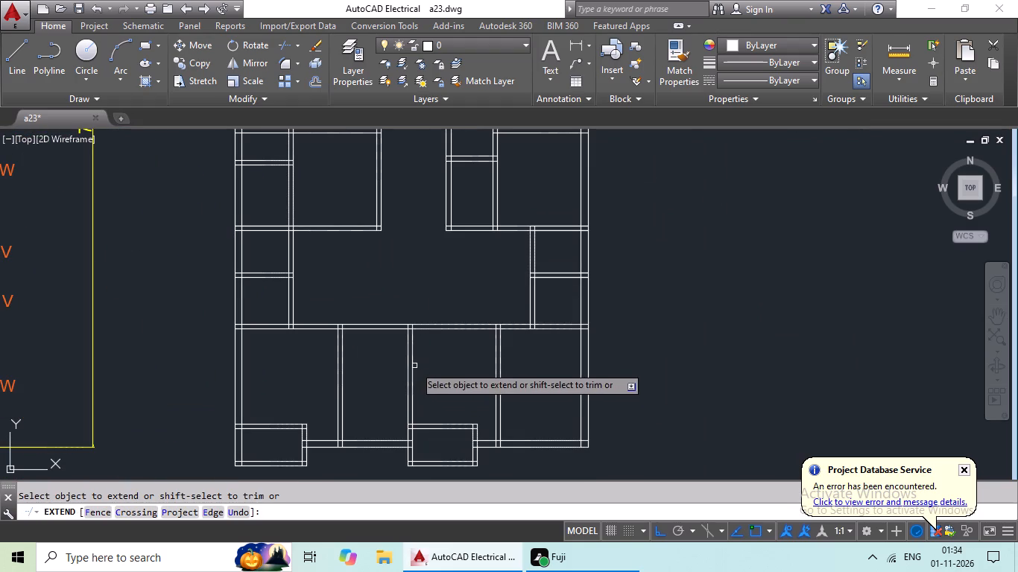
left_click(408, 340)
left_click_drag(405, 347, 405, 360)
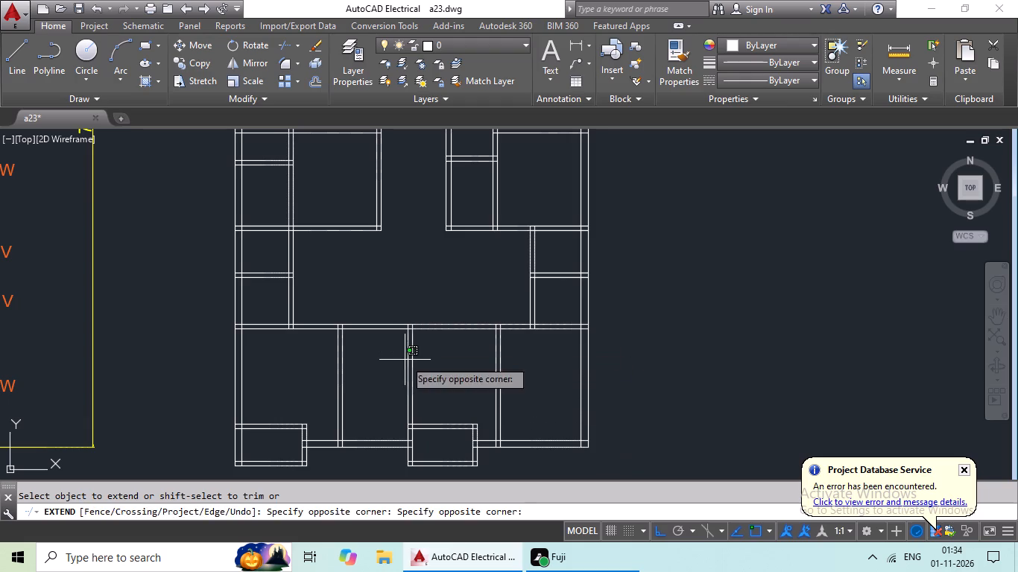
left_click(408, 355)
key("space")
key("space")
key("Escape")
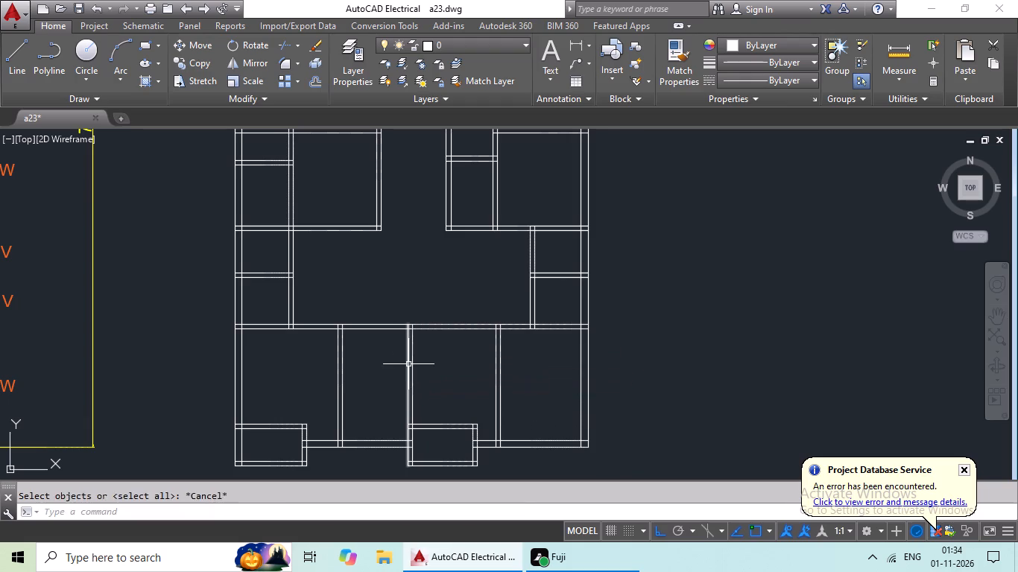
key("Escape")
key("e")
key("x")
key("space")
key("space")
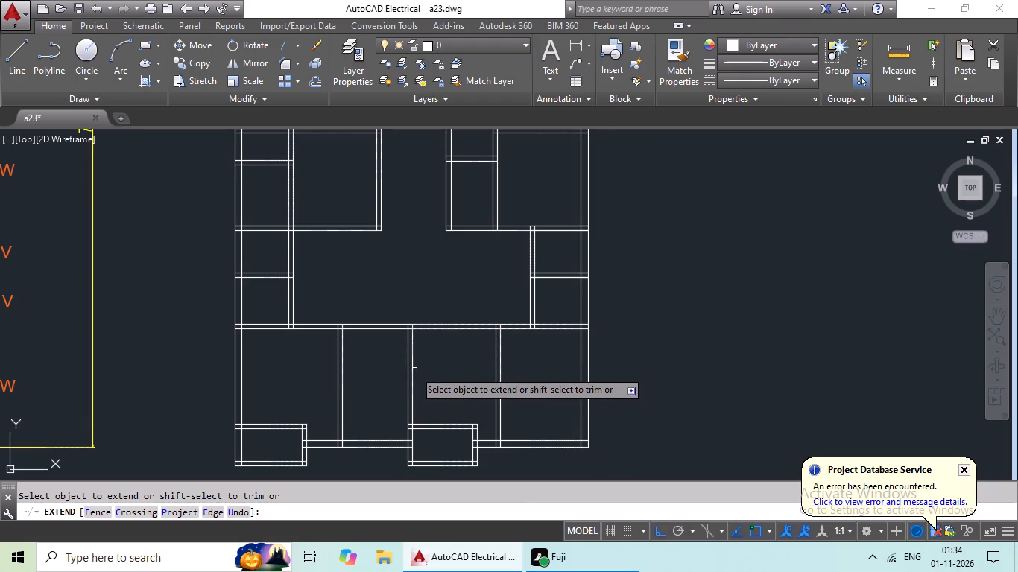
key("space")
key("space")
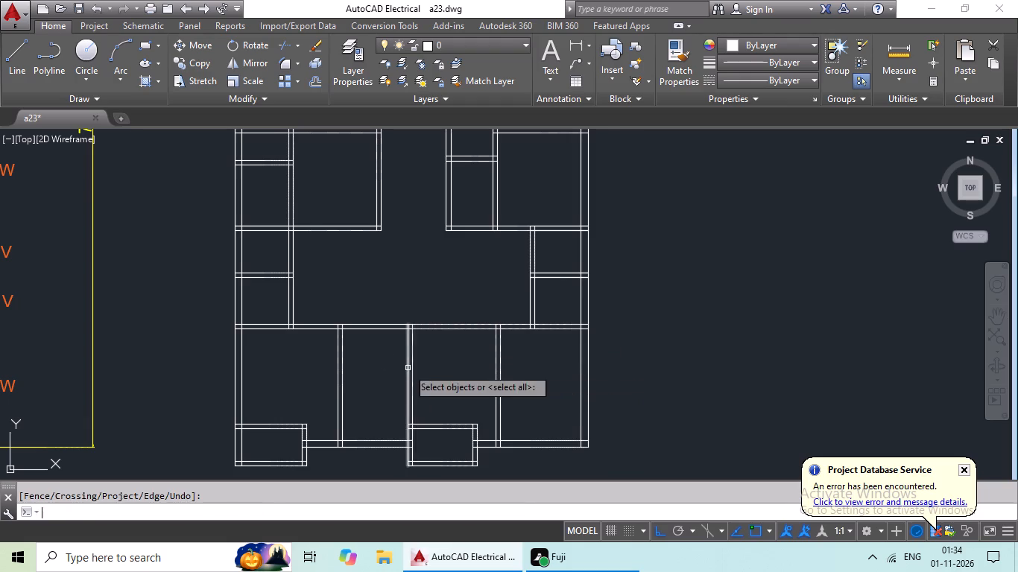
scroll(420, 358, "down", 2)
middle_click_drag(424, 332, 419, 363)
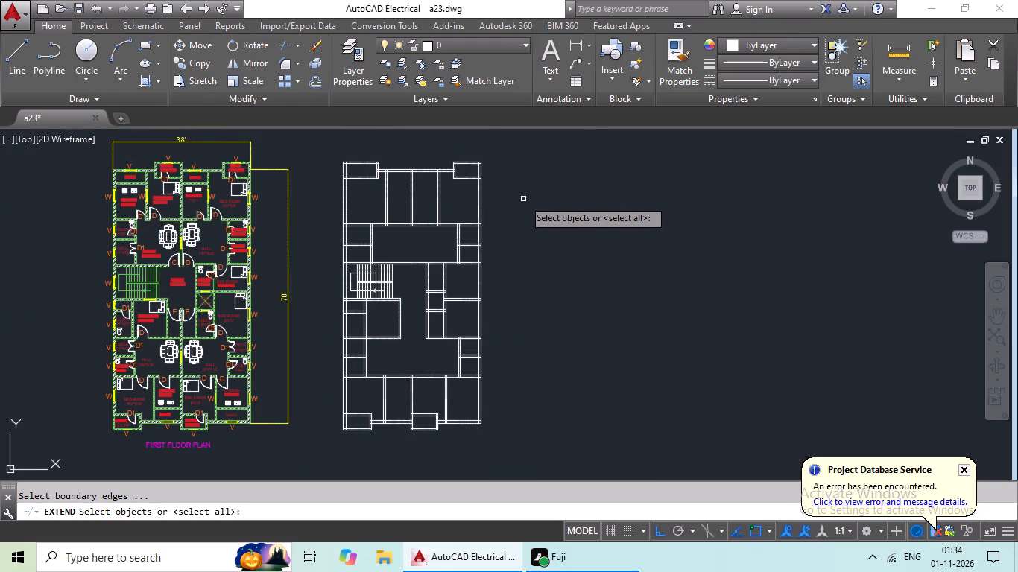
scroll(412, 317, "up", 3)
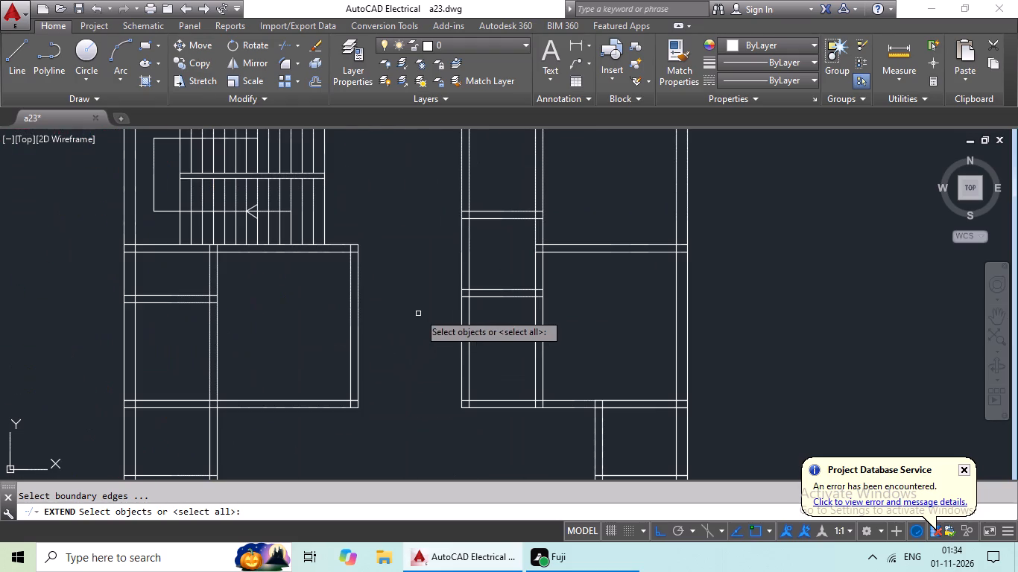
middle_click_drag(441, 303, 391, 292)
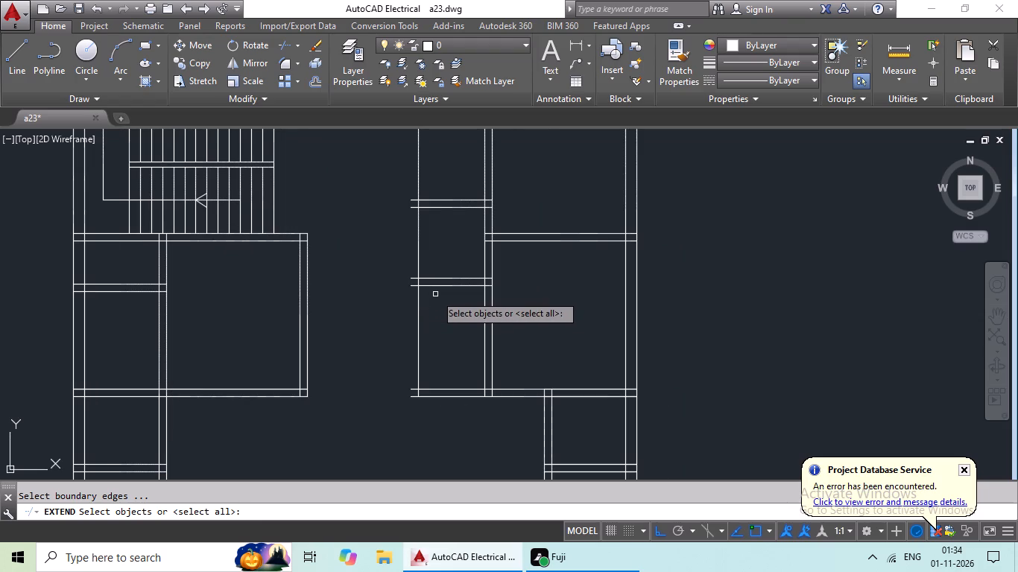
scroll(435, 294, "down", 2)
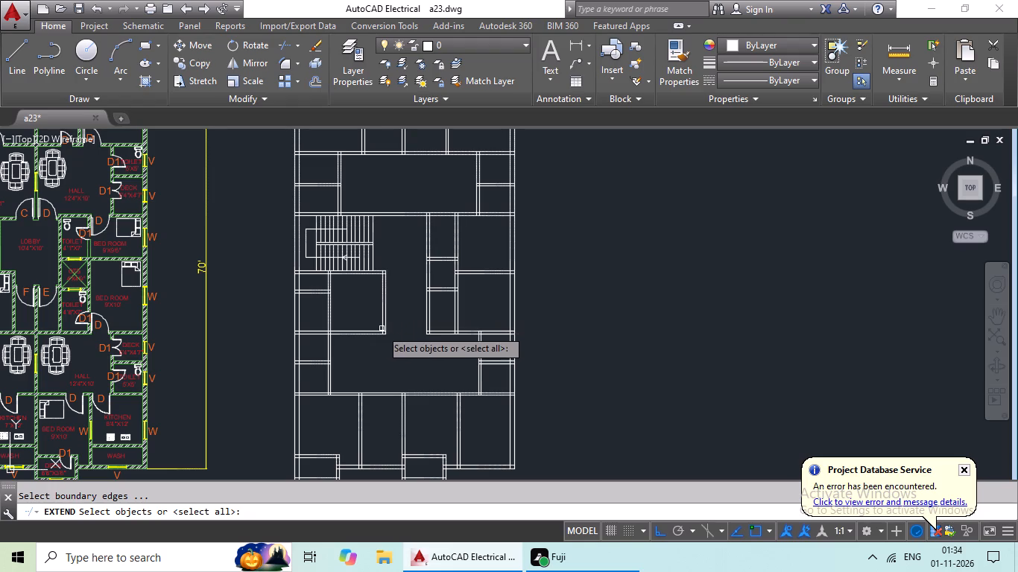
Extend the top row's two central vertical wall lines down across the upper hall to the wall above the staircase.
scroll(370, 327, "down", 1)
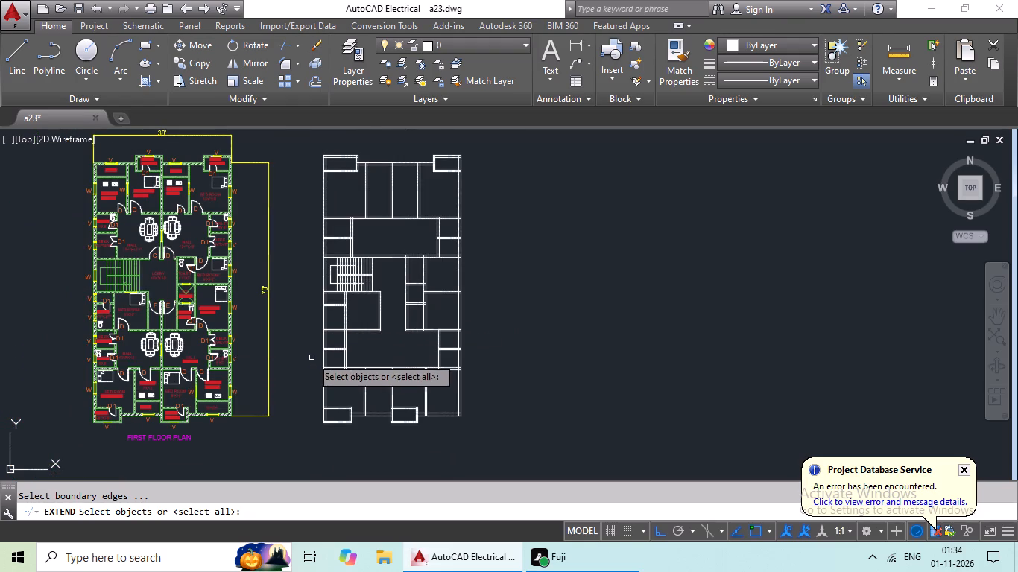
key("e")
key("x")
key("space")
key("space")
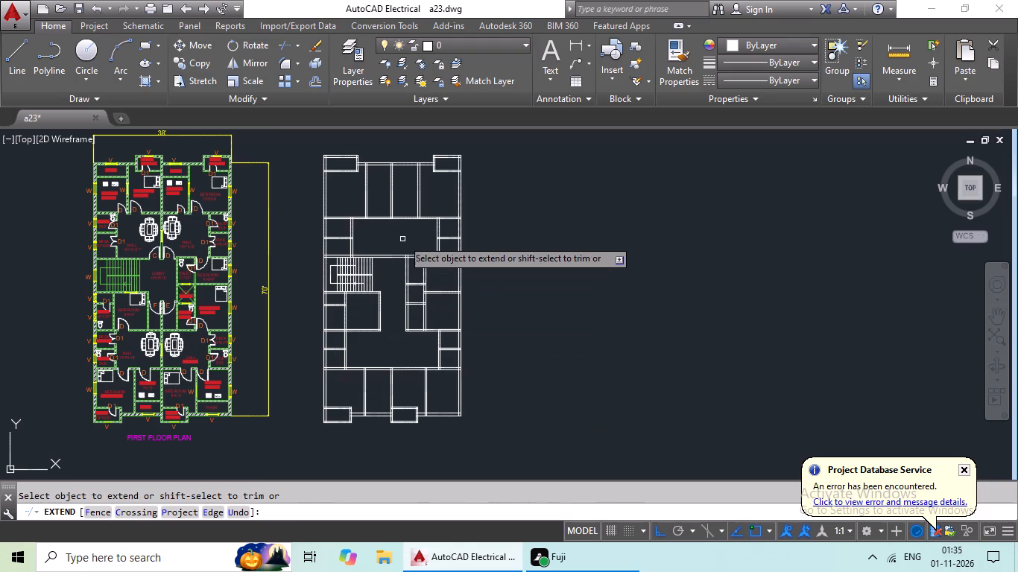
scroll(390, 208, "up", 2)
left_click(390, 207)
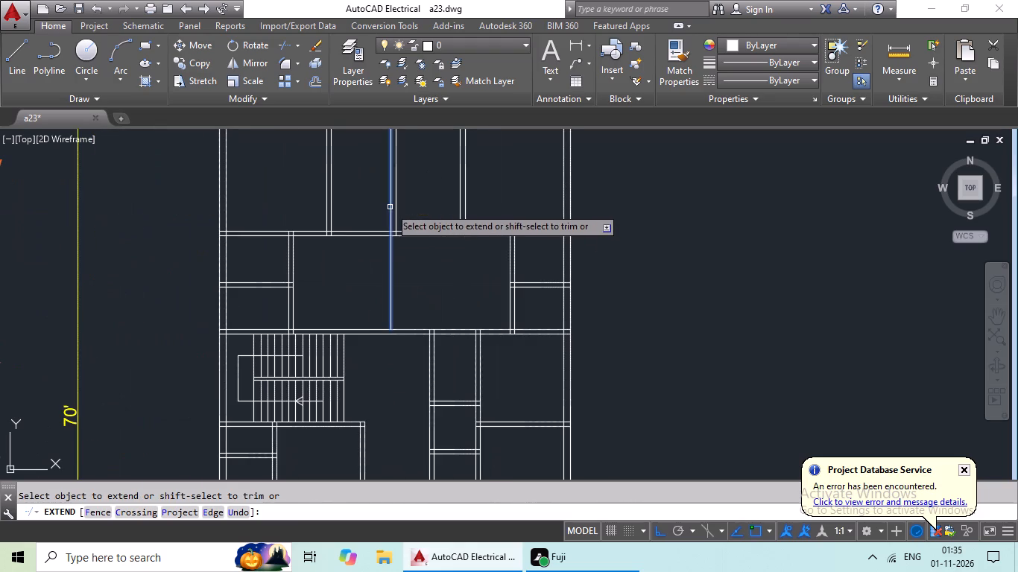
left_click_drag(391, 303, 391, 311)
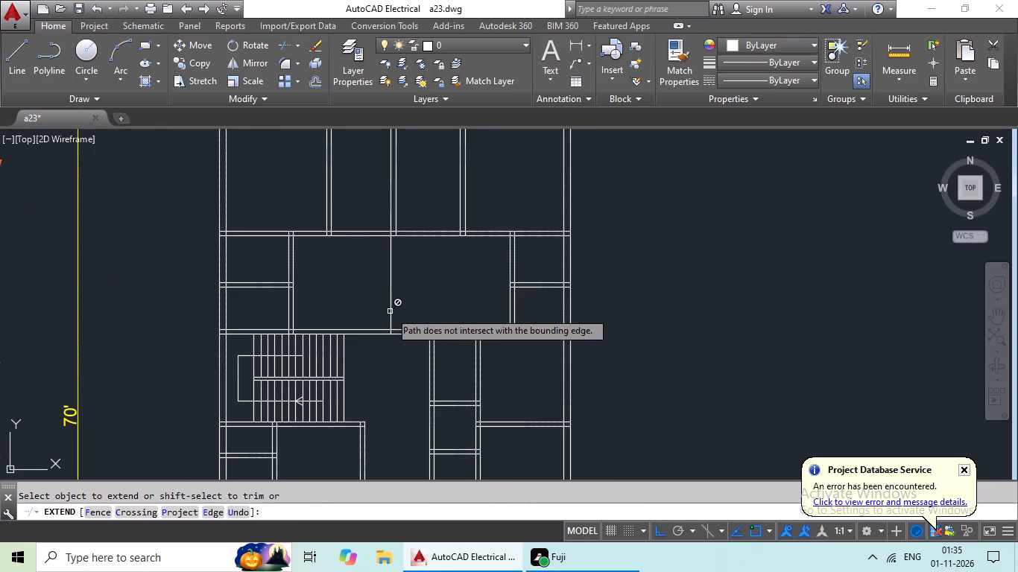
left_click_drag(390, 316, 390, 325)
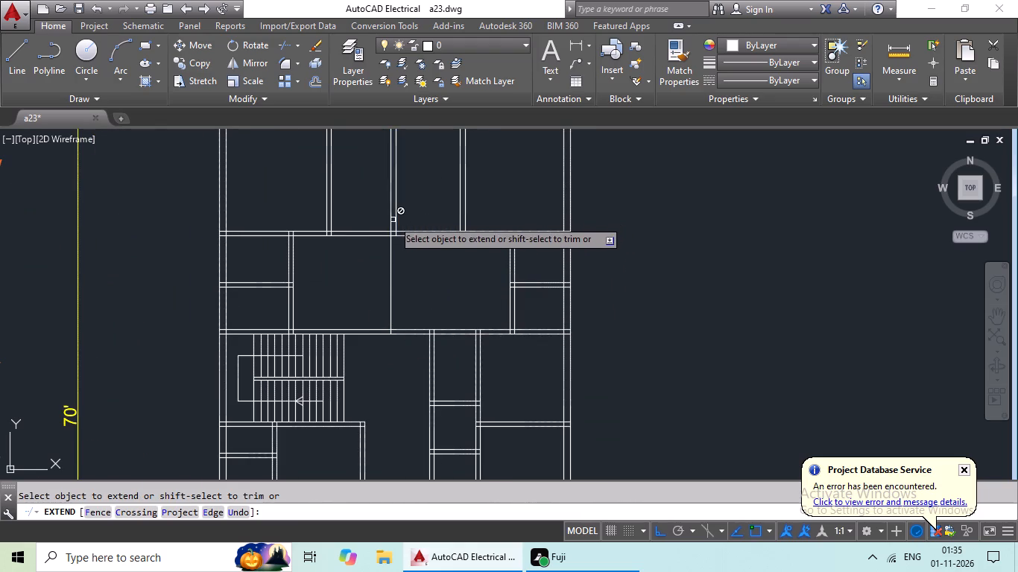
left_click_drag(393, 223, 393, 231)
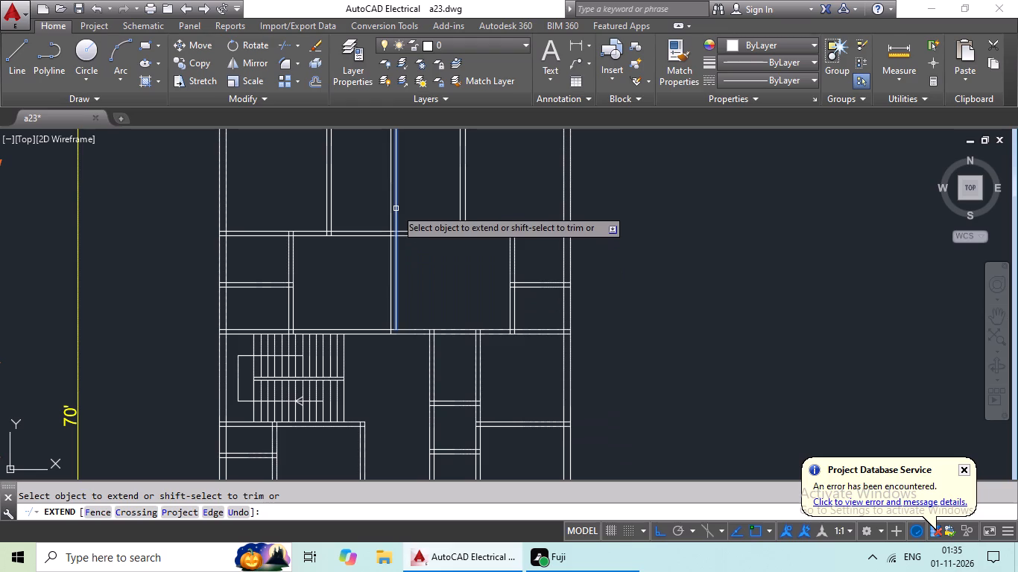
left_click(396, 208)
left_click(395, 302)
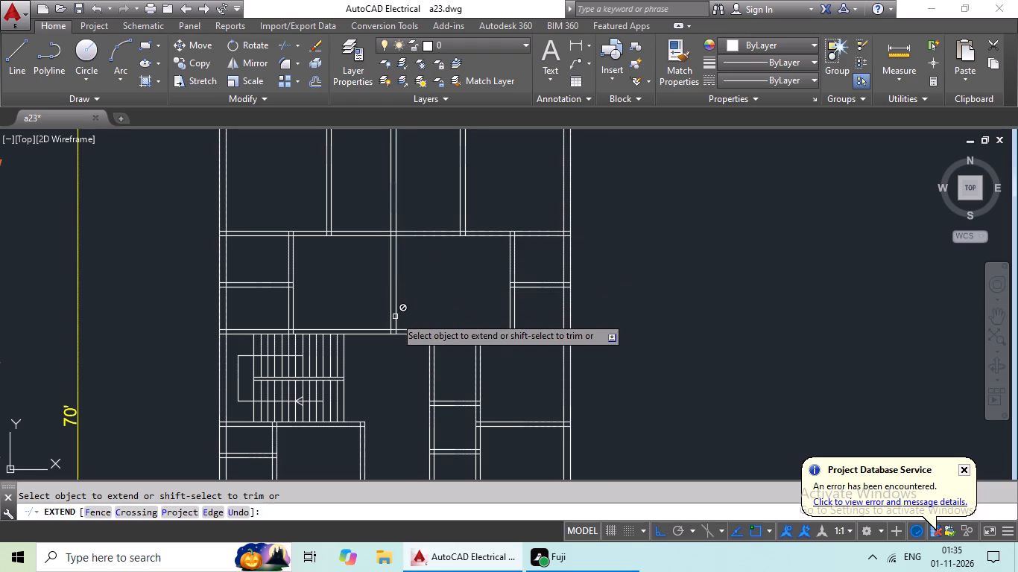
Extend the bottom row's two central vertical wall lines up into the lower hall, ending at equal height.
scroll(396, 322, "down", 2)
middle_click_drag(400, 346, 420, 257)
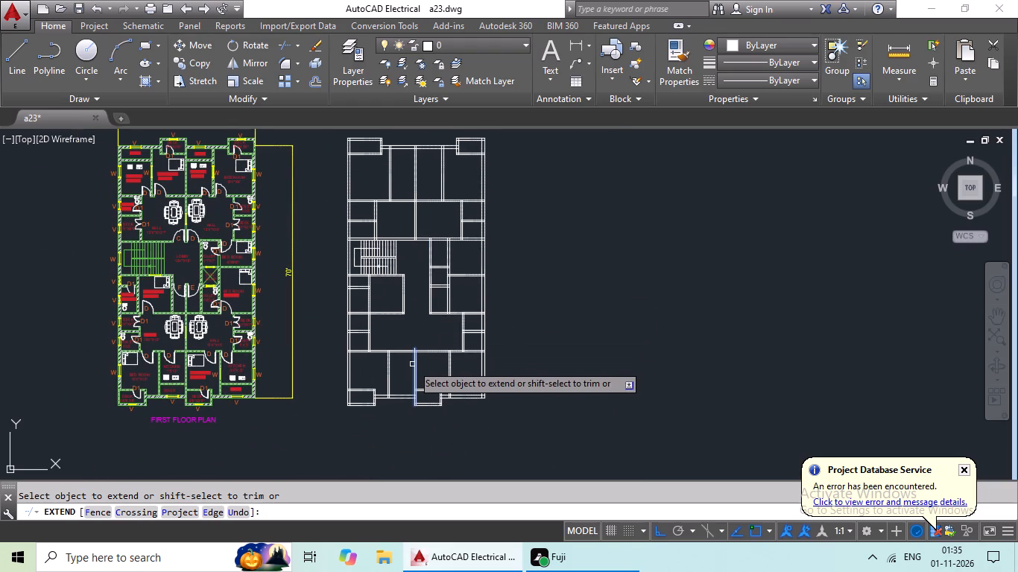
scroll(414, 365, "up", 3)
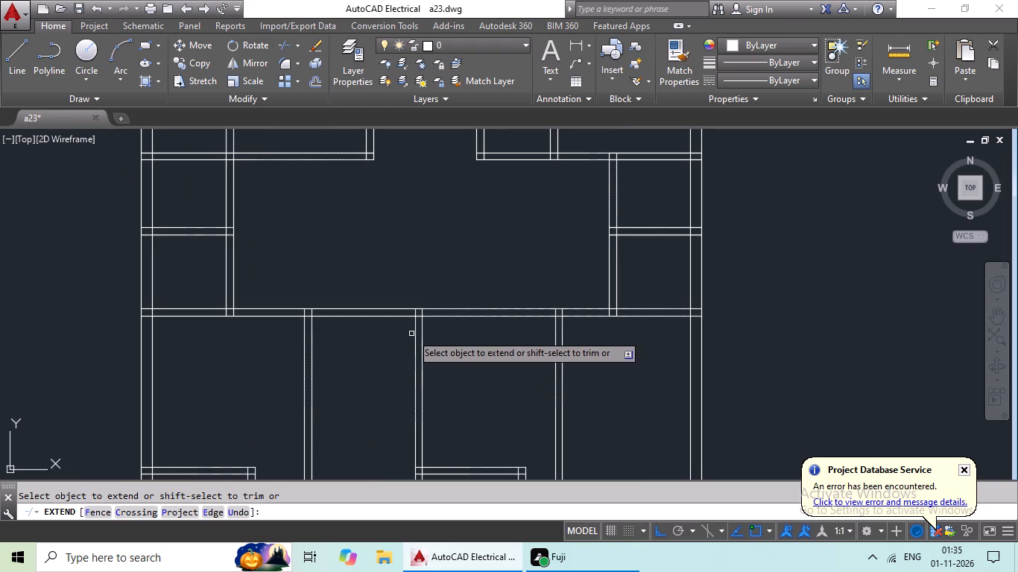
scroll(418, 350, "down", 1)
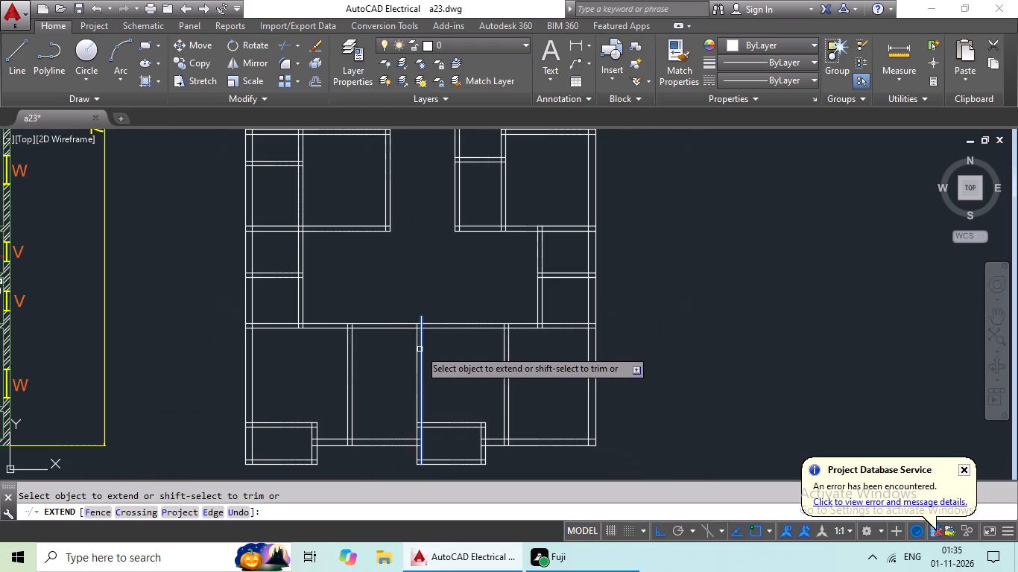
left_click(420, 349)
left_click(423, 353)
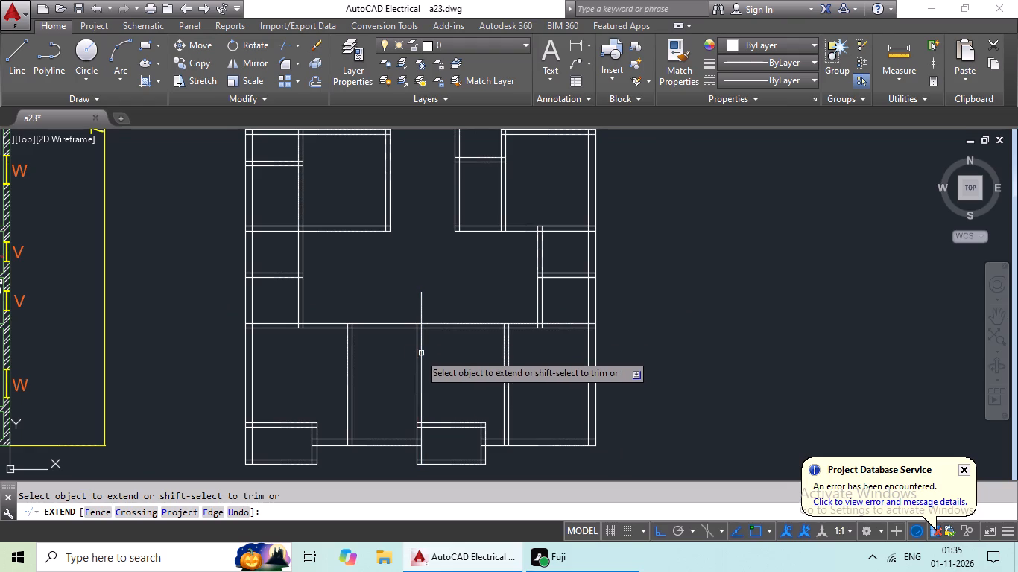
left_click(416, 349)
left_click(415, 337)
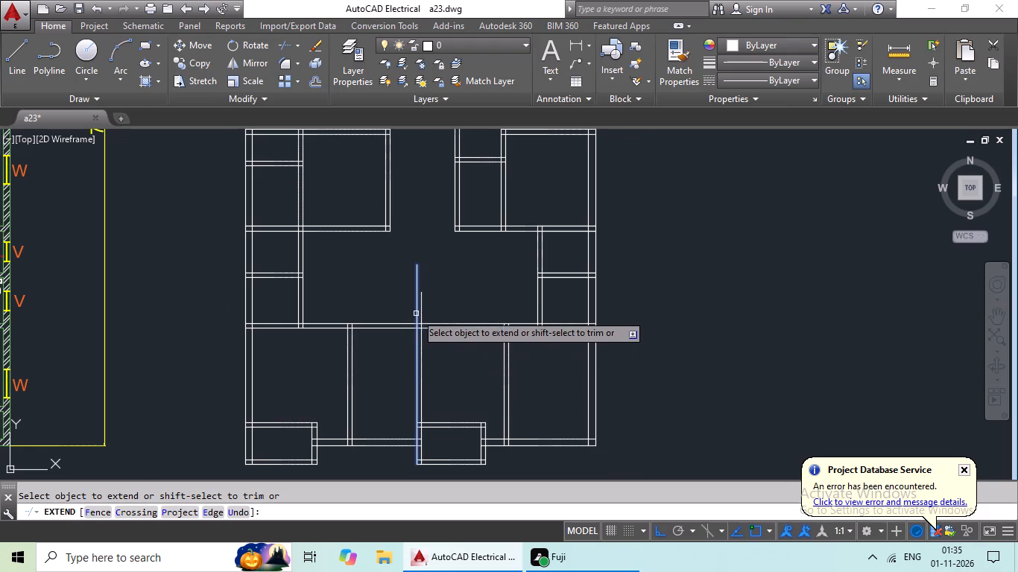
left_click_drag(416, 313, 417, 303)
left_click_drag(417, 285, 417, 276)
left_click_drag(416, 273, 415, 290)
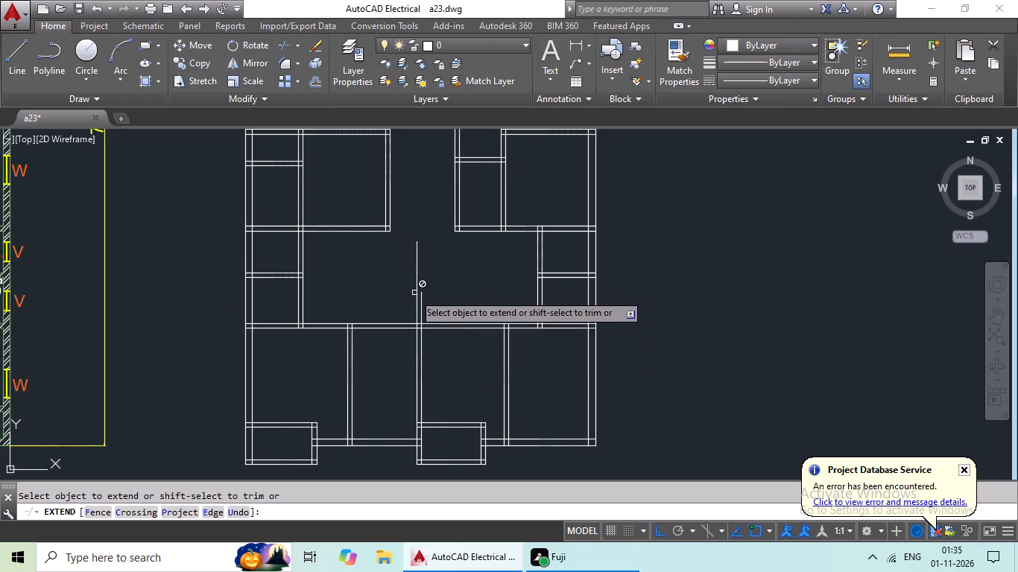
left_click(420, 310)
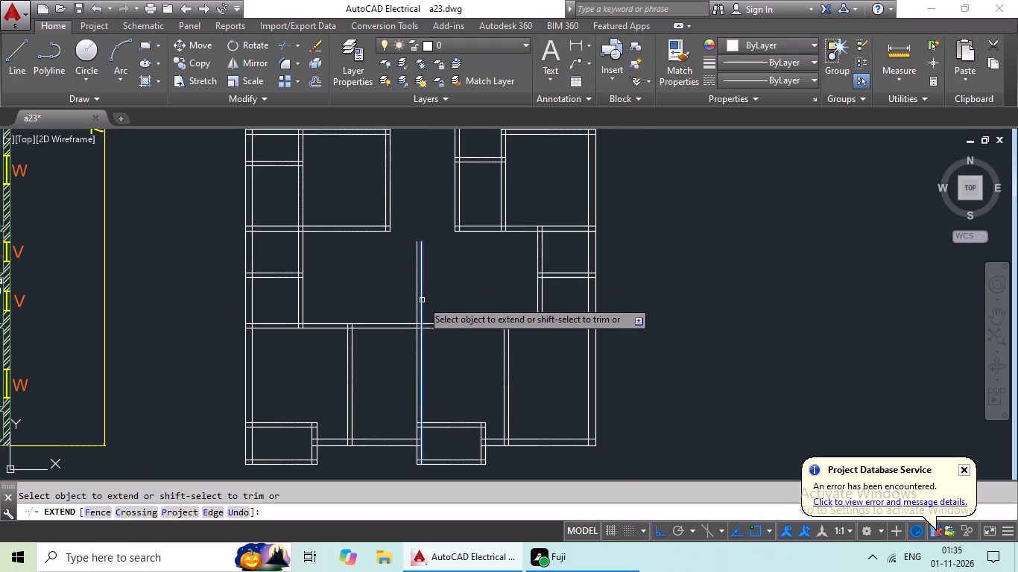
left_click(422, 300)
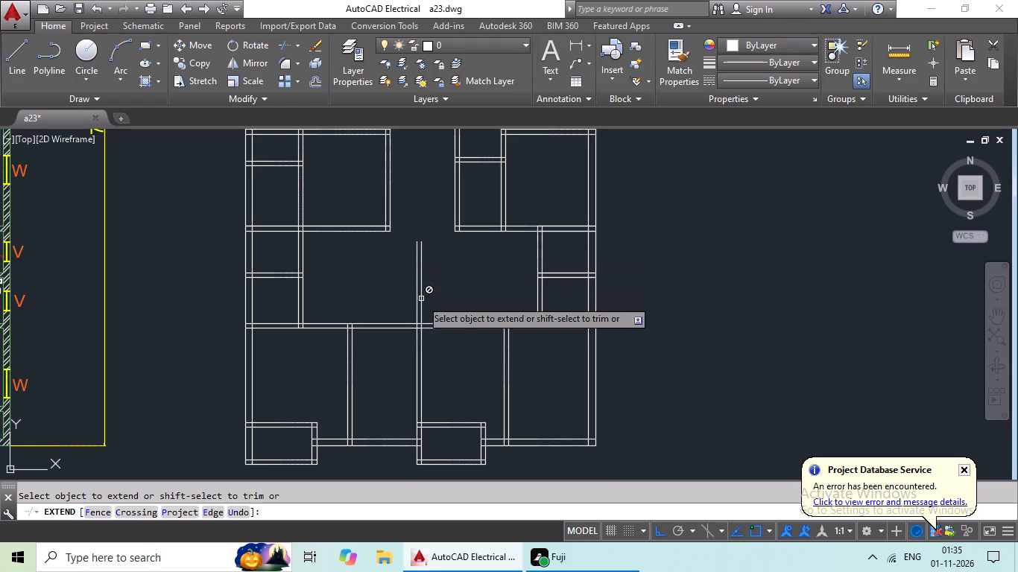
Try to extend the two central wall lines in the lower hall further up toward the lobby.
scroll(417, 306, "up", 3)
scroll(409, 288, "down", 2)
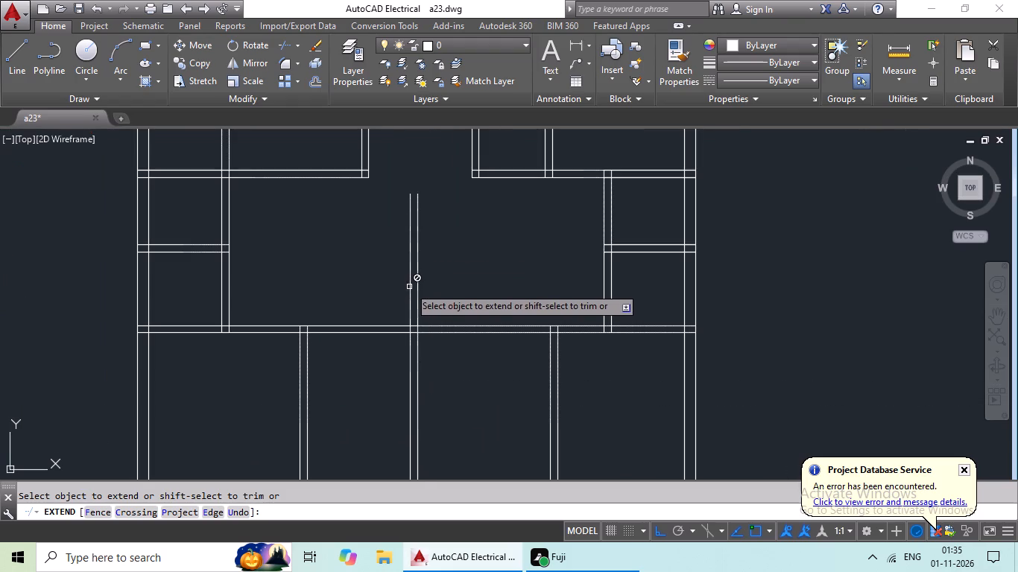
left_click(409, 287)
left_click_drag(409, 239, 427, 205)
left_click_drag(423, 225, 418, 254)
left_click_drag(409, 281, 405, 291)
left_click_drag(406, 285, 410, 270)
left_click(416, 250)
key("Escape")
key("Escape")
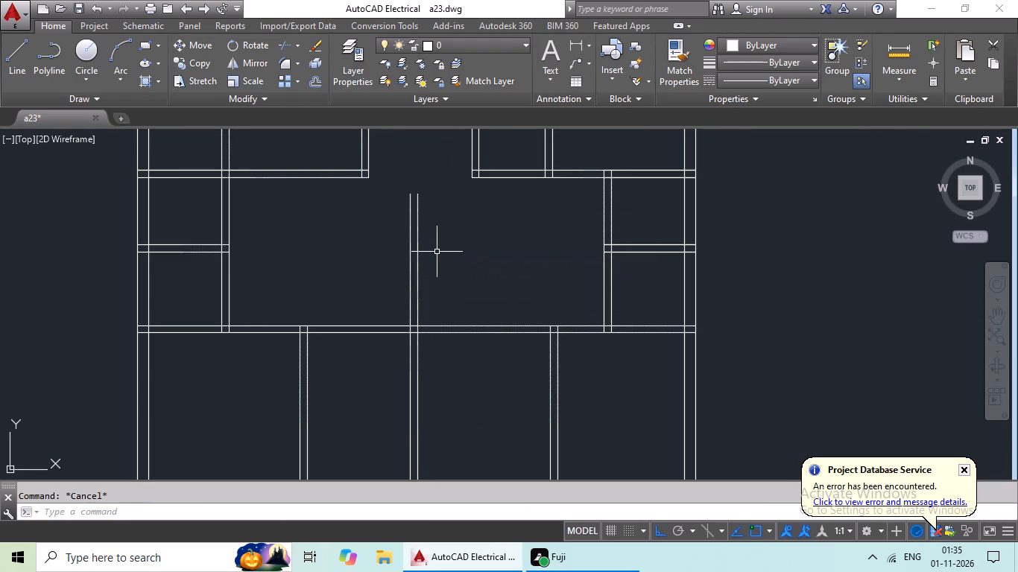
Extend the lower hall's two central wall lines up past the hall's top wall into the opening between the rooms.
type("ex")
key("space")
key("space")
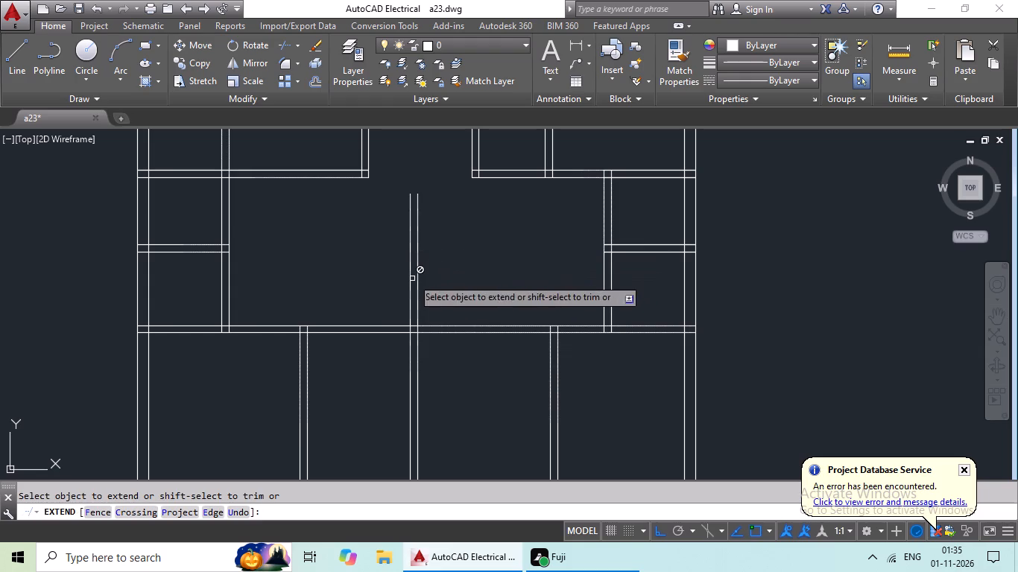
scroll(413, 191, "down", 1)
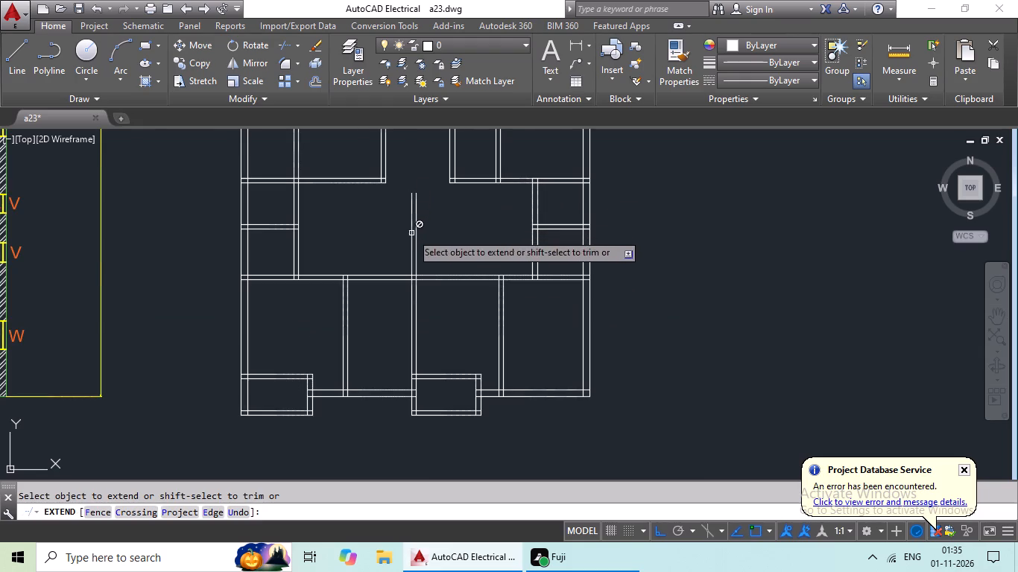
scroll(411, 241, "down", 1)
left_click(411, 241)
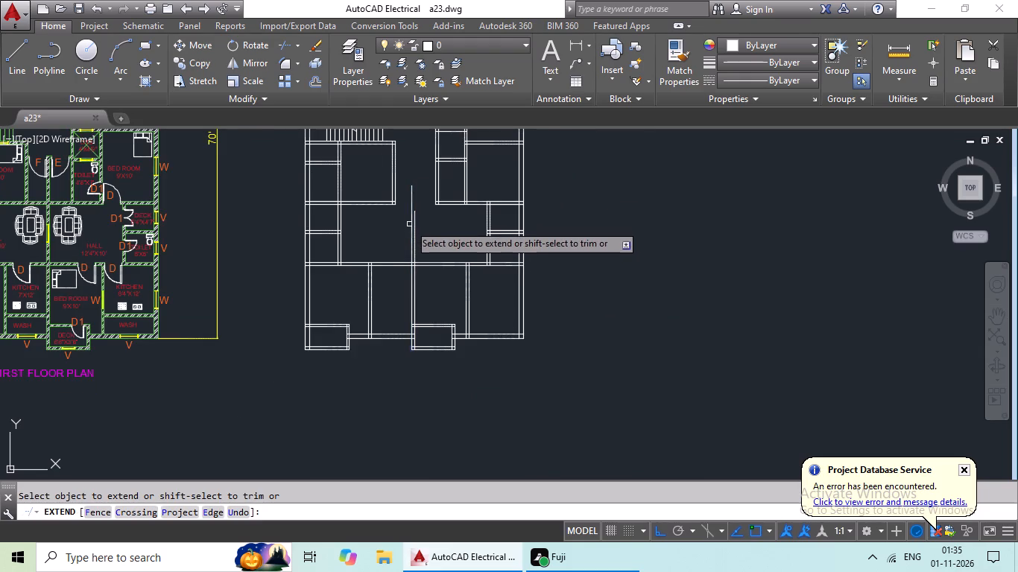
left_click(416, 235)
scroll(408, 202, "down", 1)
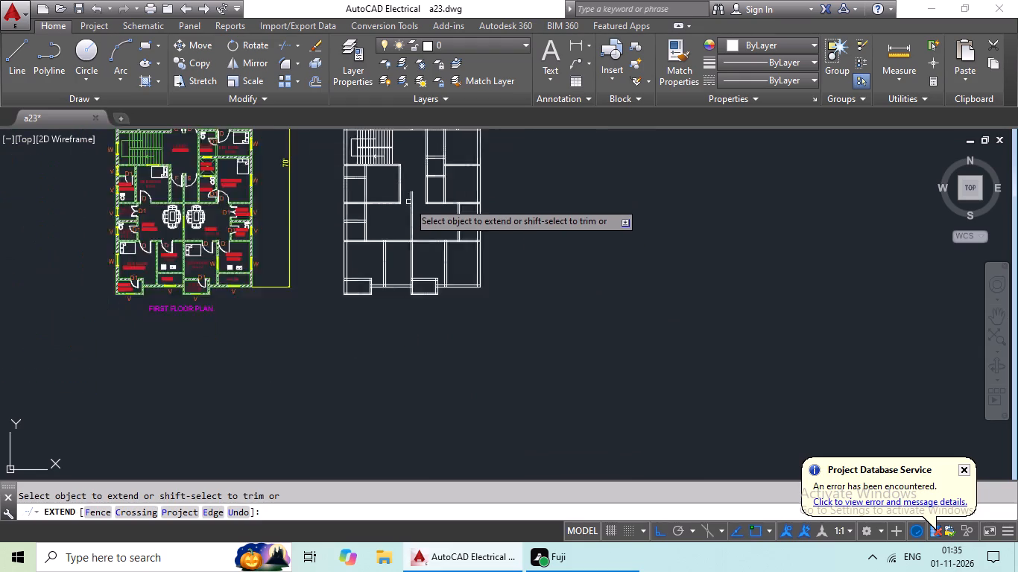
scroll(408, 202, "down", 1)
scroll(411, 208, "up", 5)
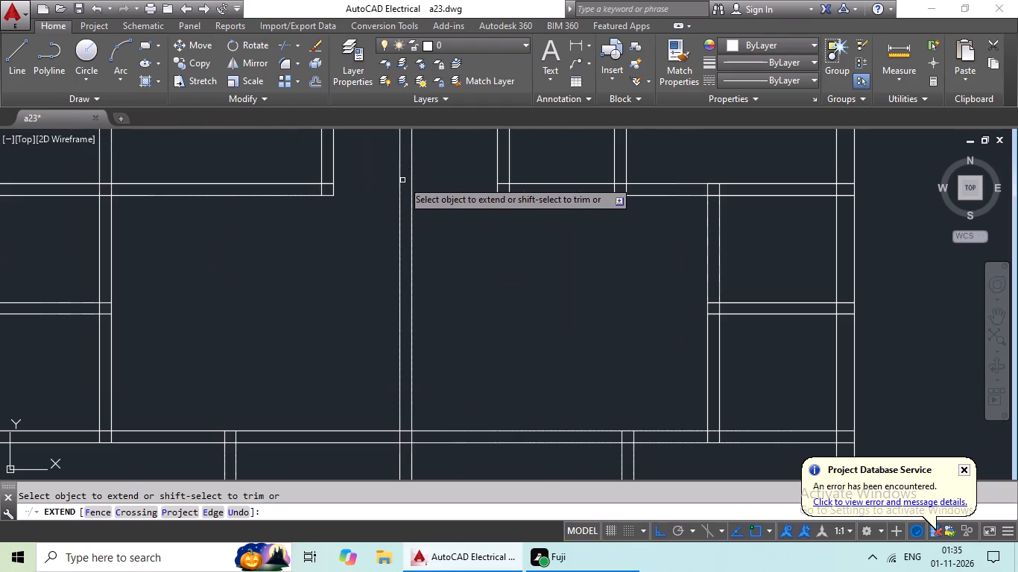
scroll(402, 180, "down", 4)
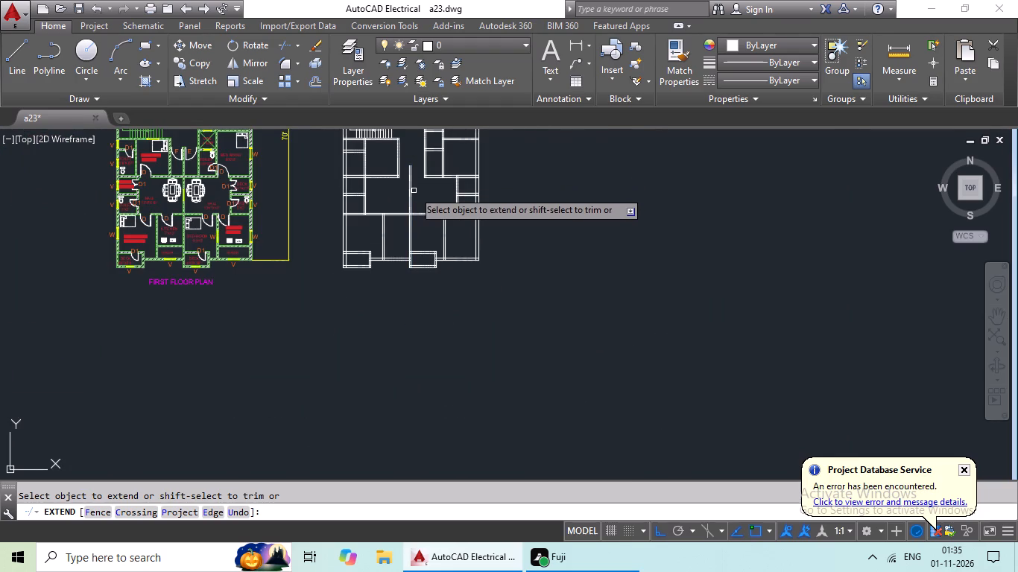
scroll(408, 194, "up", 3)
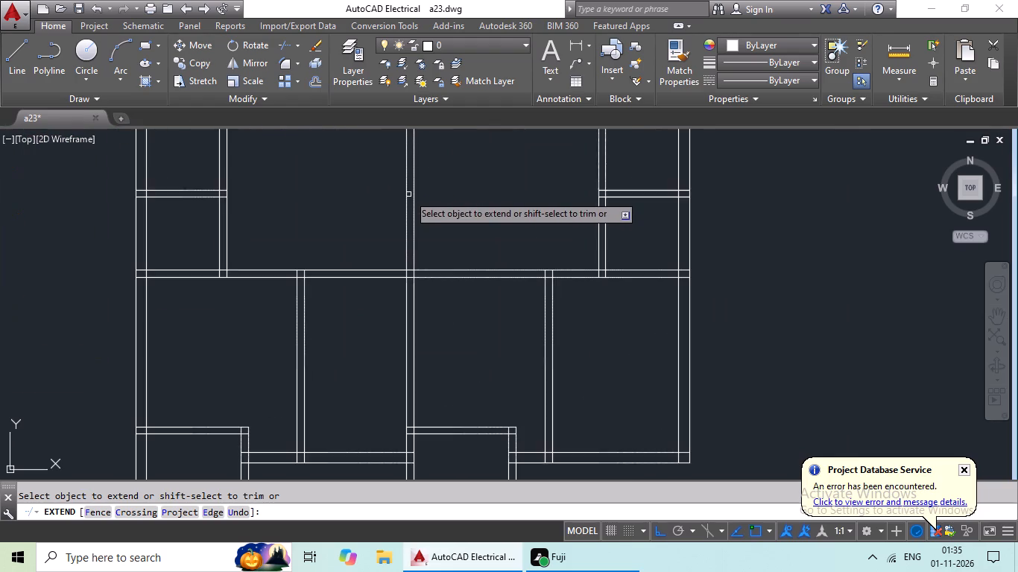
scroll(408, 194, "down", 2)
left_click(408, 194)
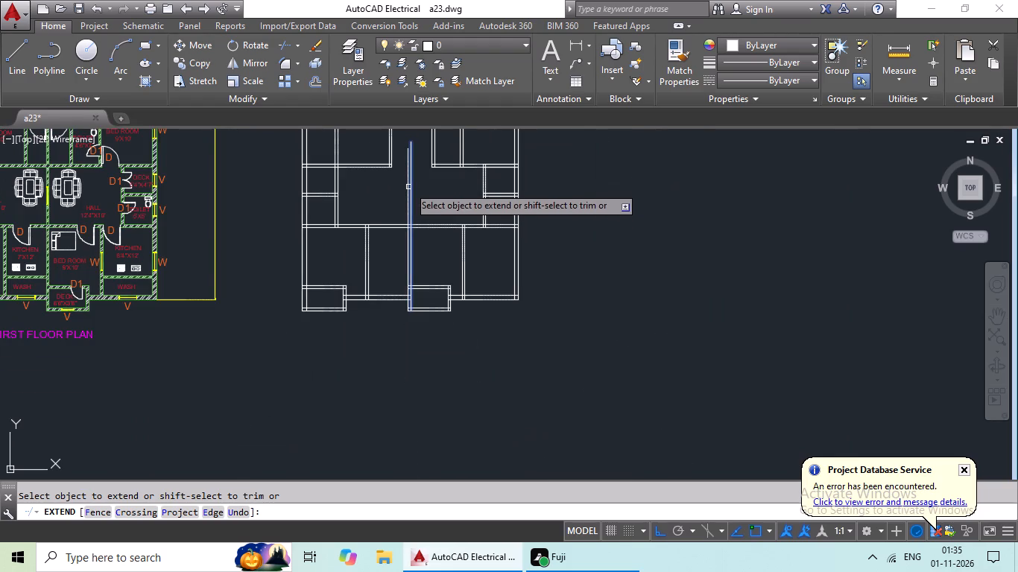
left_click(408, 185)
left_click(409, 170)
left_click(412, 147)
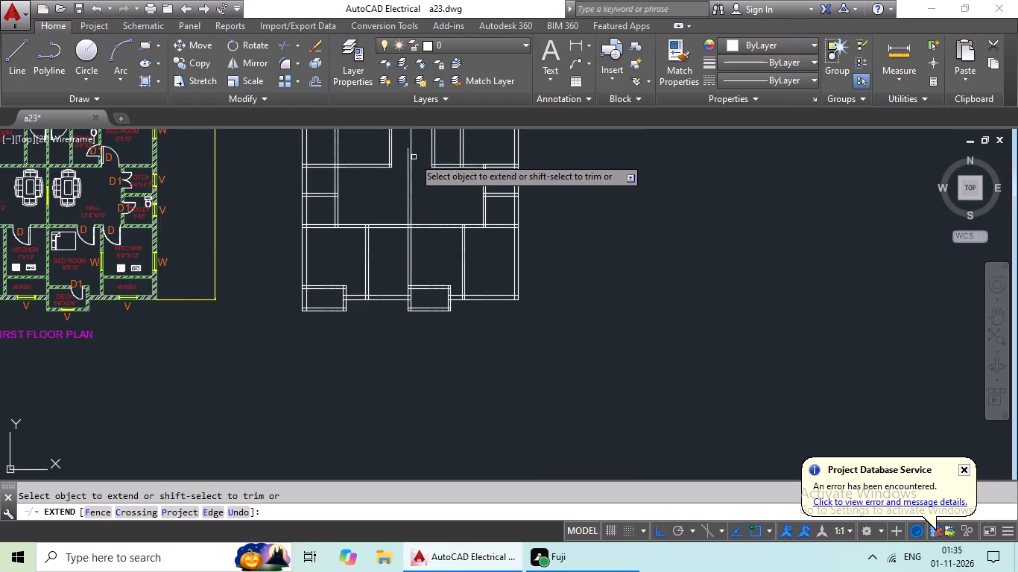
Extend the two central wall lines further up through the lobby toward the staircase level.
scroll(415, 165, "down", 1)
middle_click_drag(415, 168, 406, 200)
left_click(404, 195)
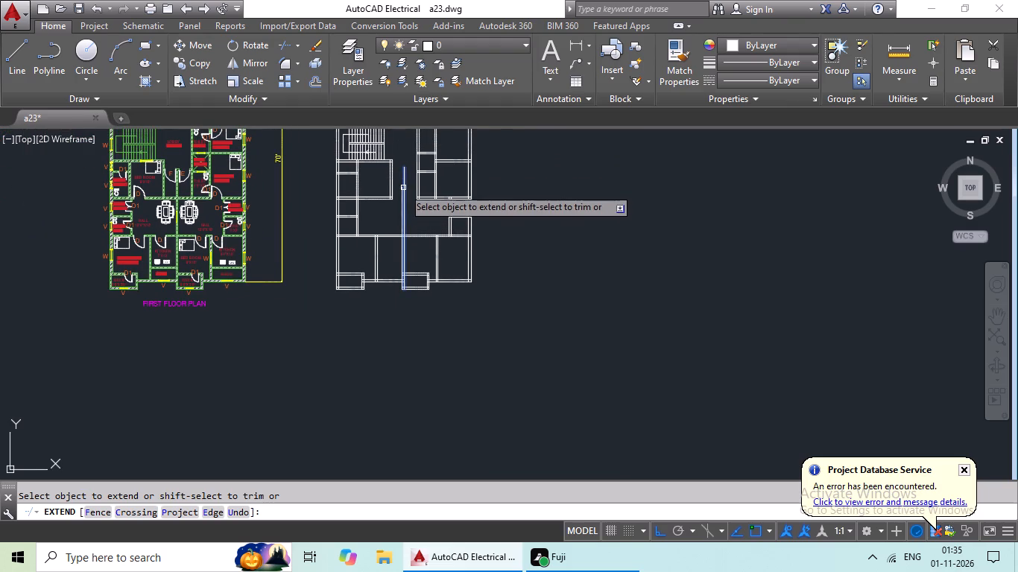
left_click(403, 188)
left_click(402, 179)
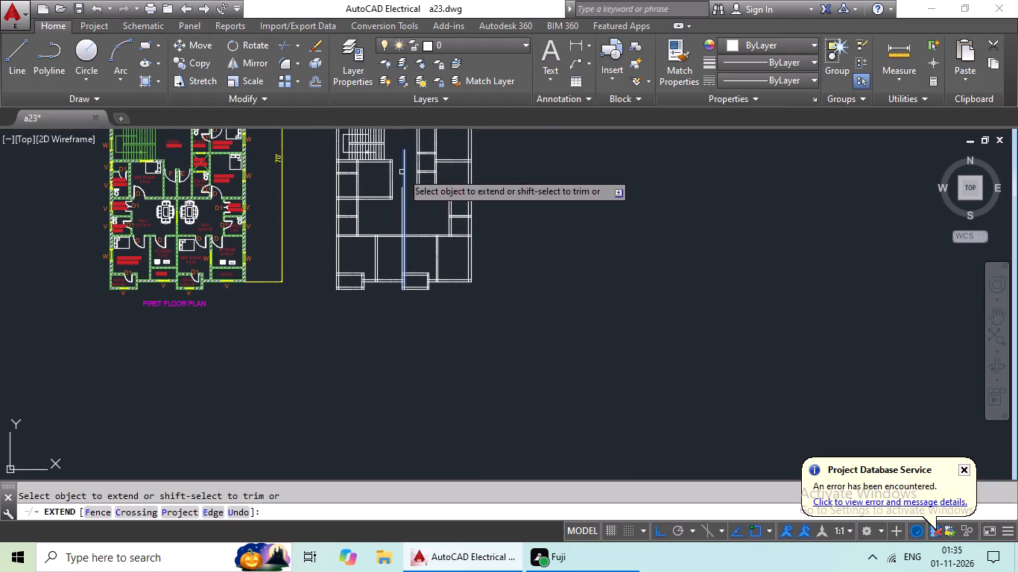
left_click(402, 172)
scroll(399, 194, "up", 3)
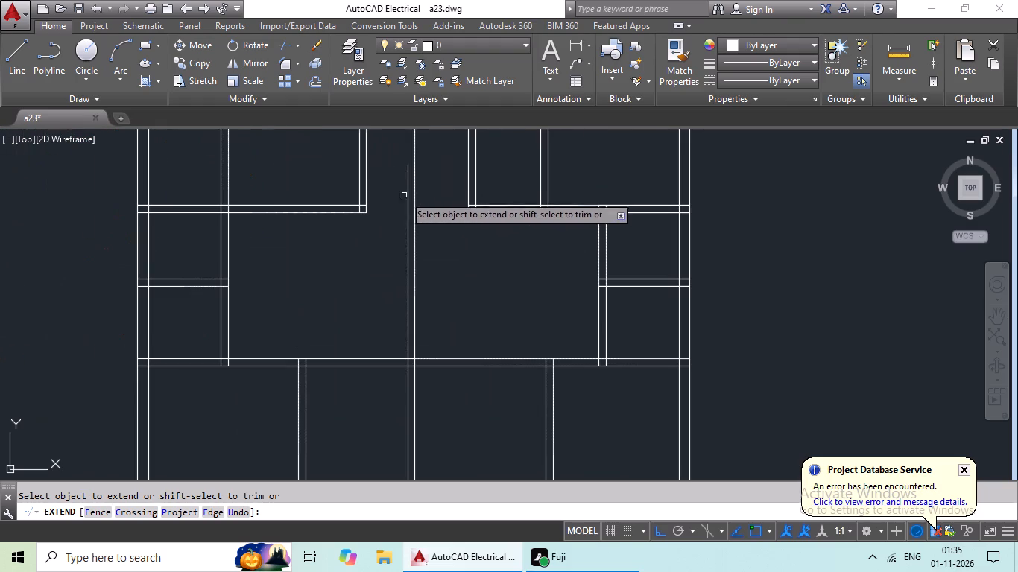
left_click(408, 204)
left_click(408, 179)
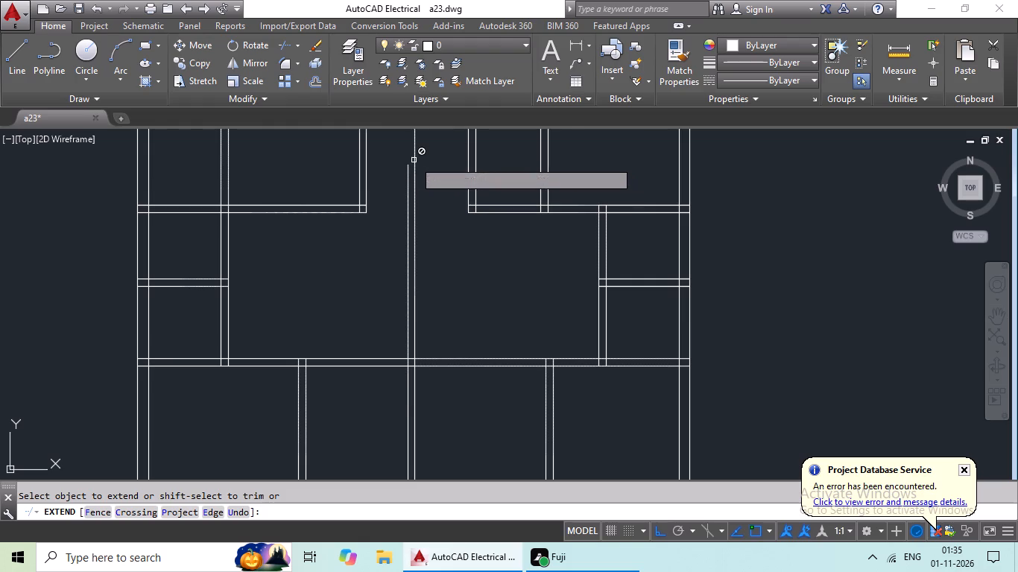
scroll(414, 159, "down", 4)
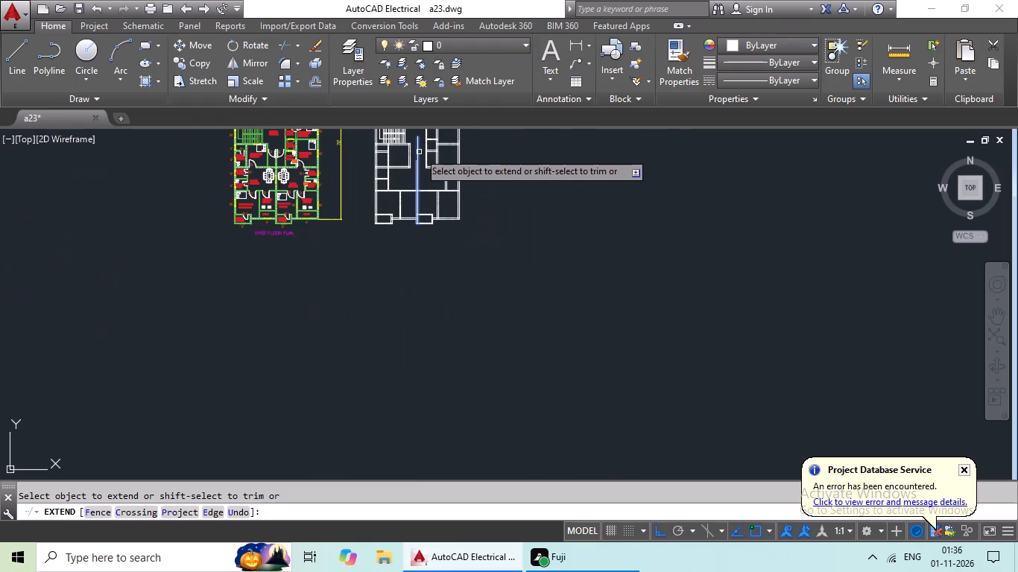
left_click(419, 151)
left_click(417, 182)
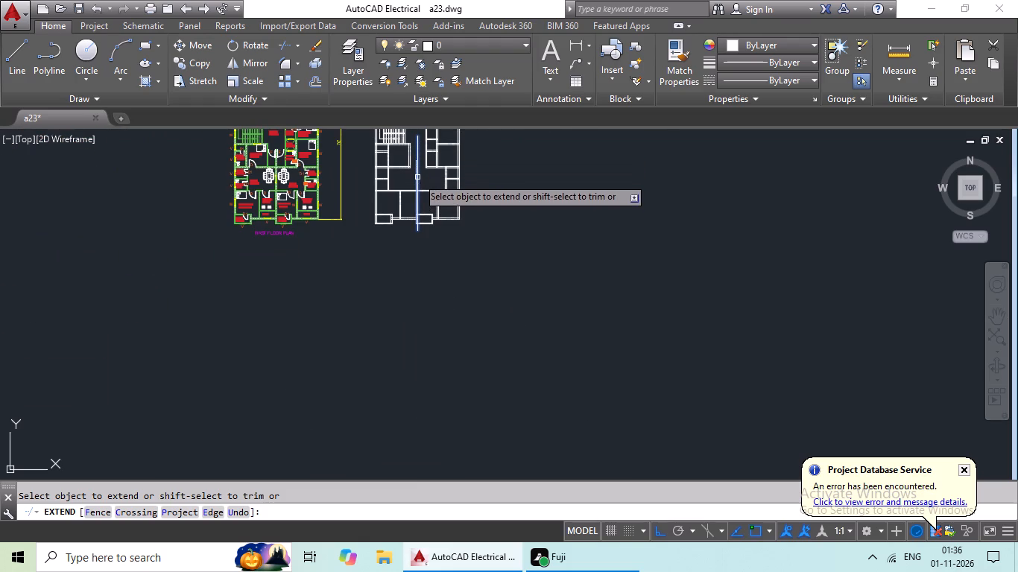
scroll(422, 153, "down", 1)
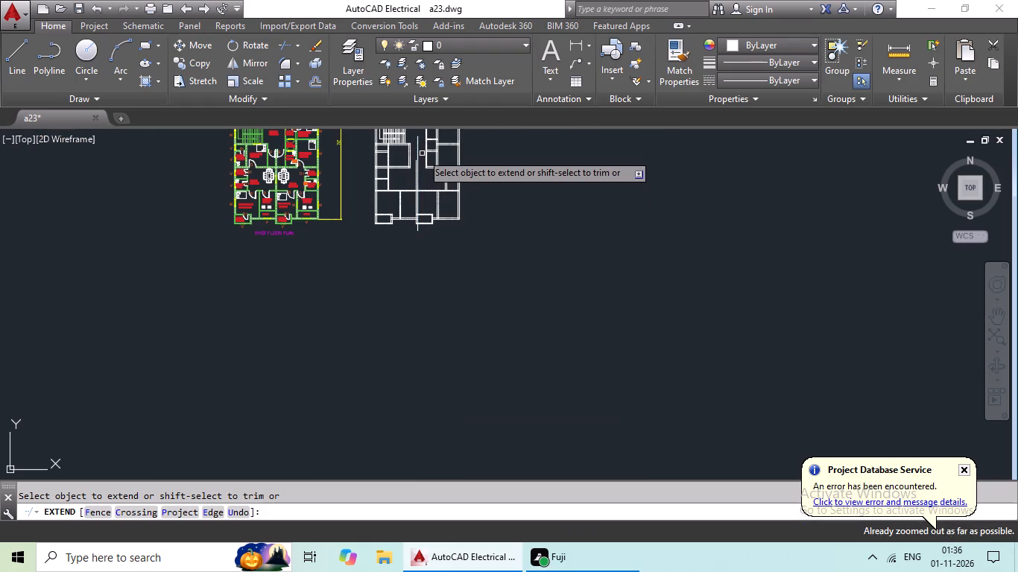
key("Escape")
key("Escape")
Trim the central wall line's stub that projects below the central bottom deck.
scroll(421, 262, "up", 4)
scroll(423, 235, "down", 2)
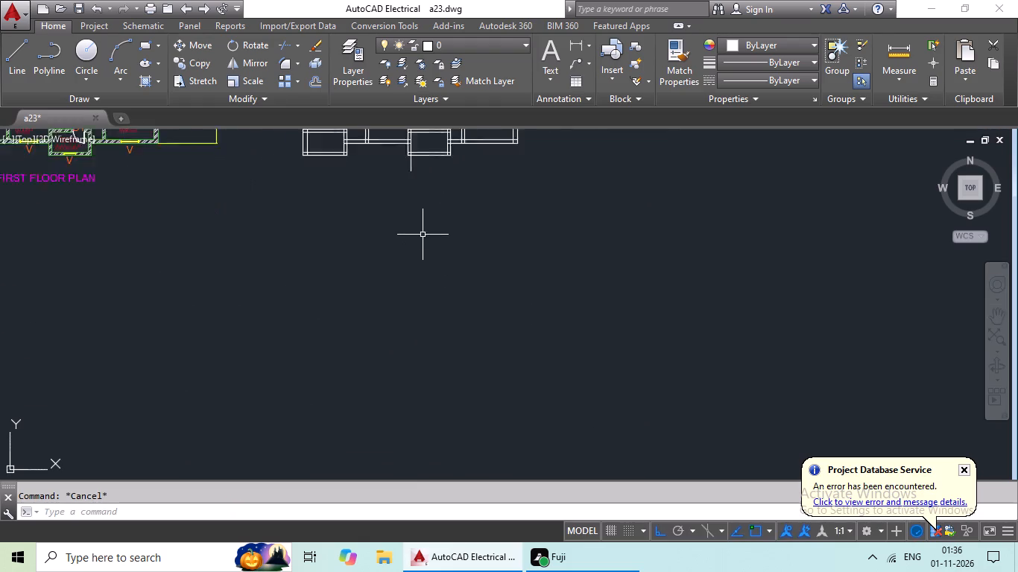
scroll(423, 235, "down", 1)
middle_click_drag(425, 226, 409, 287)
key("Escape")
key("Escape")
type("tr")
key("space")
scroll(402, 244, "up", 4)
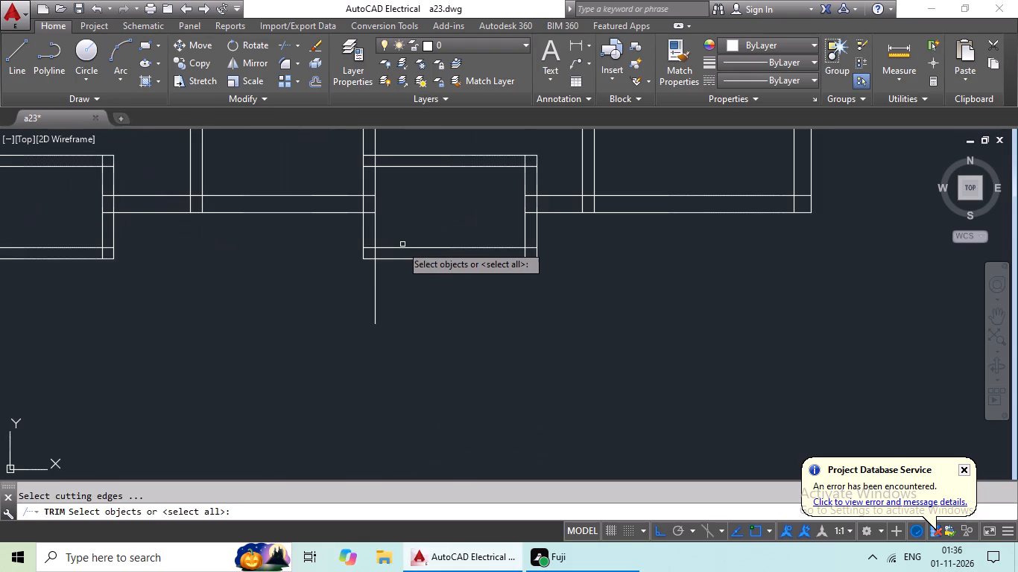
key("space")
left_click(373, 281)
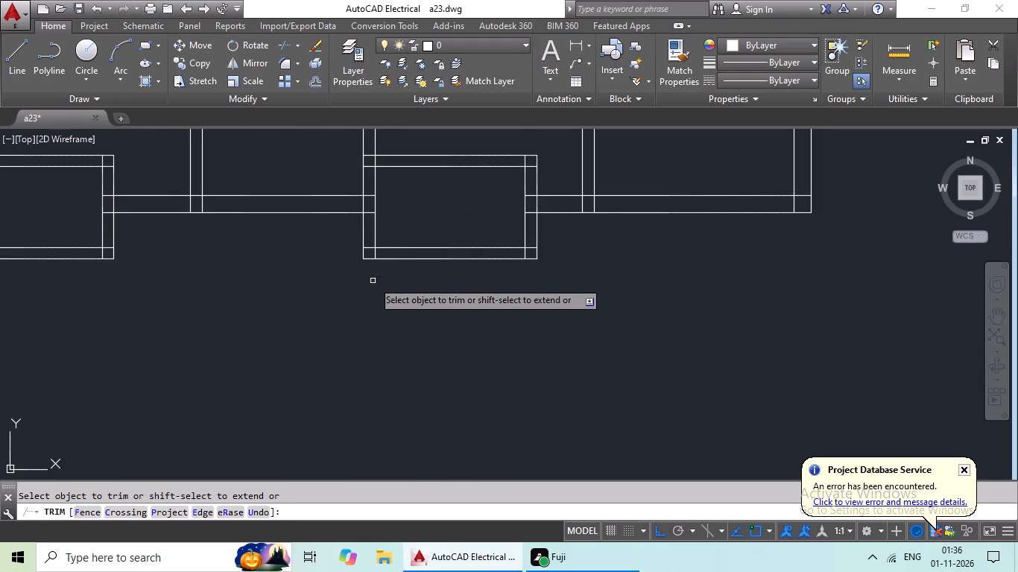
scroll(400, 222, "down", 2)
middle_click_drag(402, 211, 388, 315)
scroll(386, 229, "down", 1)
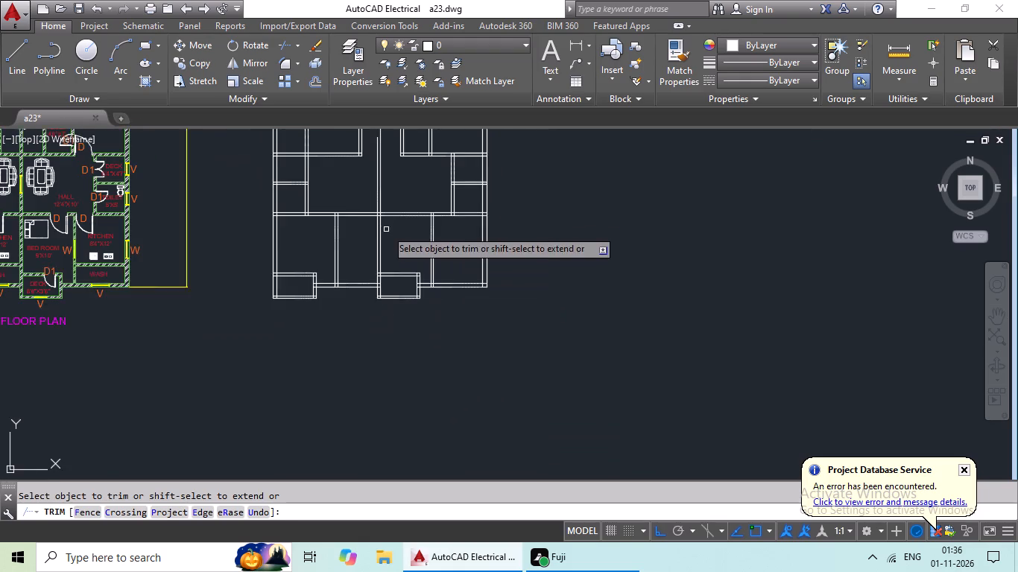
middle_click_drag(386, 229, 385, 274)
key("Escape")
key("Escape")
Extend the left of the two central wall lines up between the bedrooms into the lobby beside the staircase.
key("e")
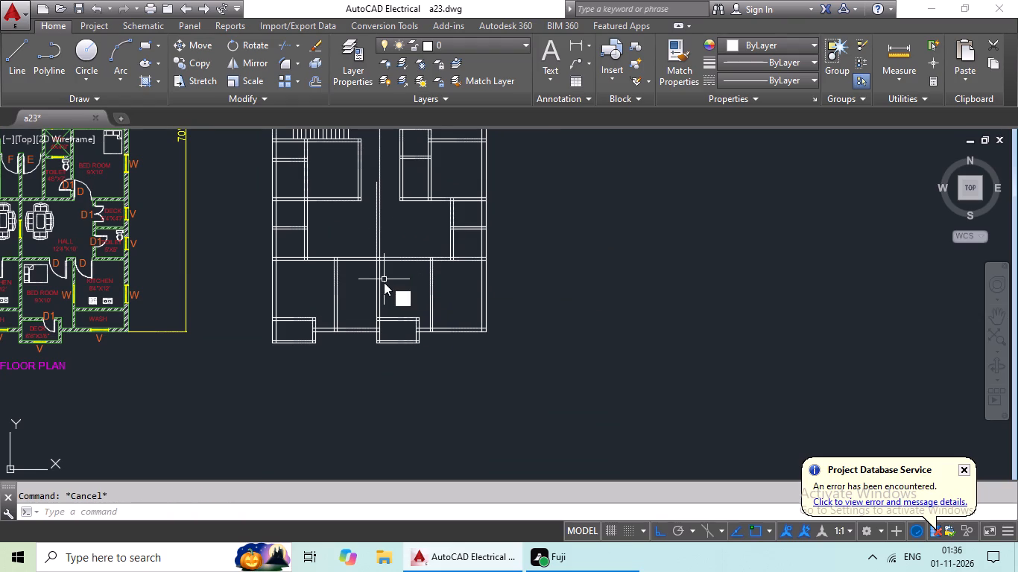
type("x")
key("space")
key("space")
left_click(376, 196)
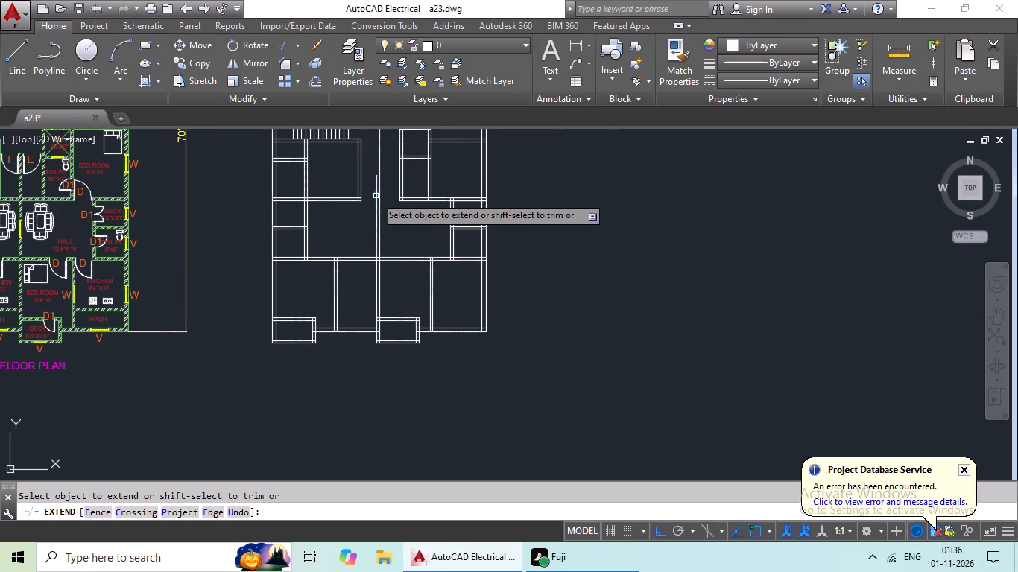
left_click(375, 209)
left_click(374, 202)
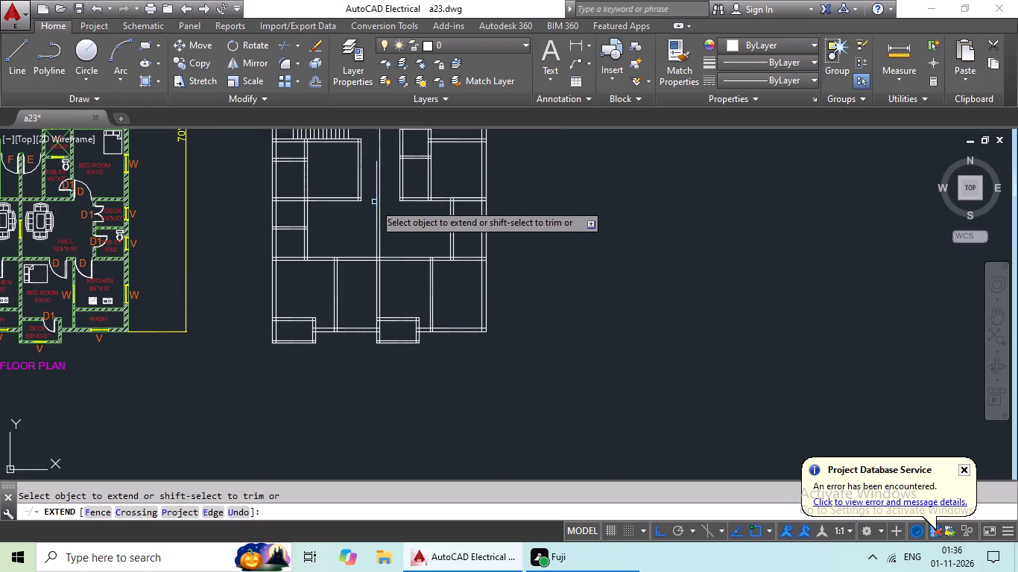
left_click(375, 208)
left_click(375, 201)
left_click(375, 191)
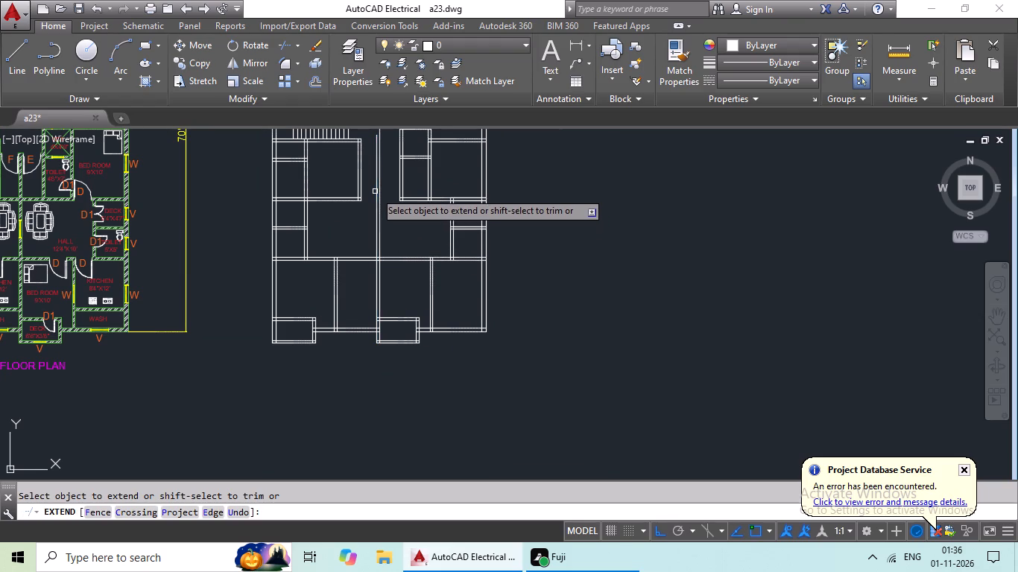
left_click(378, 147)
left_click(382, 173)
scroll(382, 174, "down", 2)
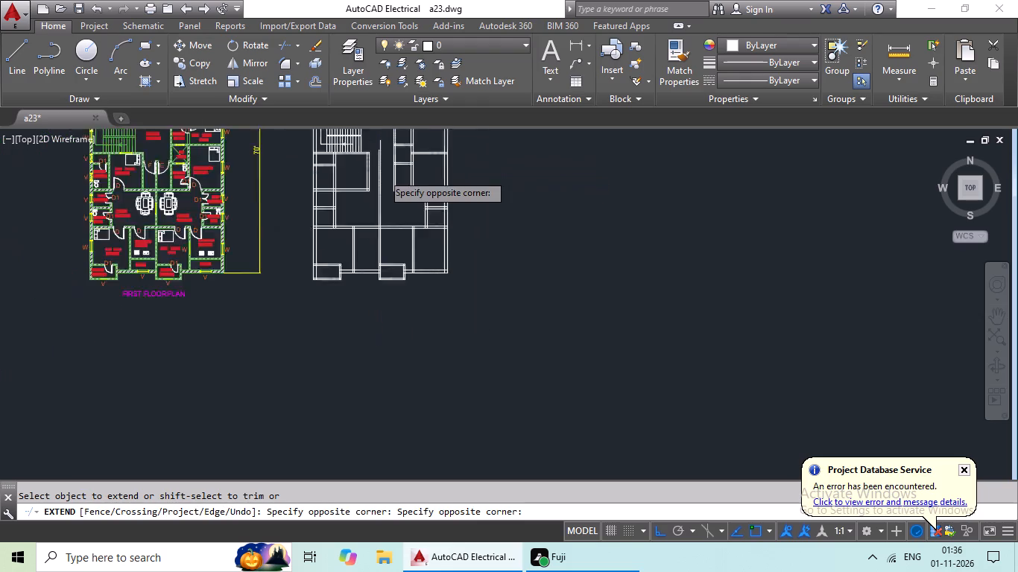
middle_click_drag(382, 174, 377, 209)
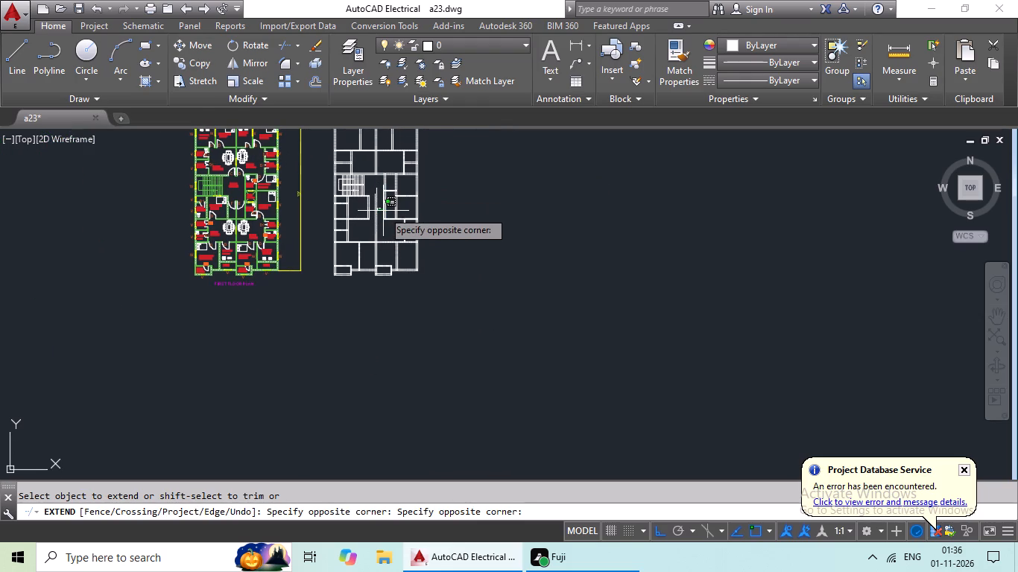
scroll(367, 231, "up", 3)
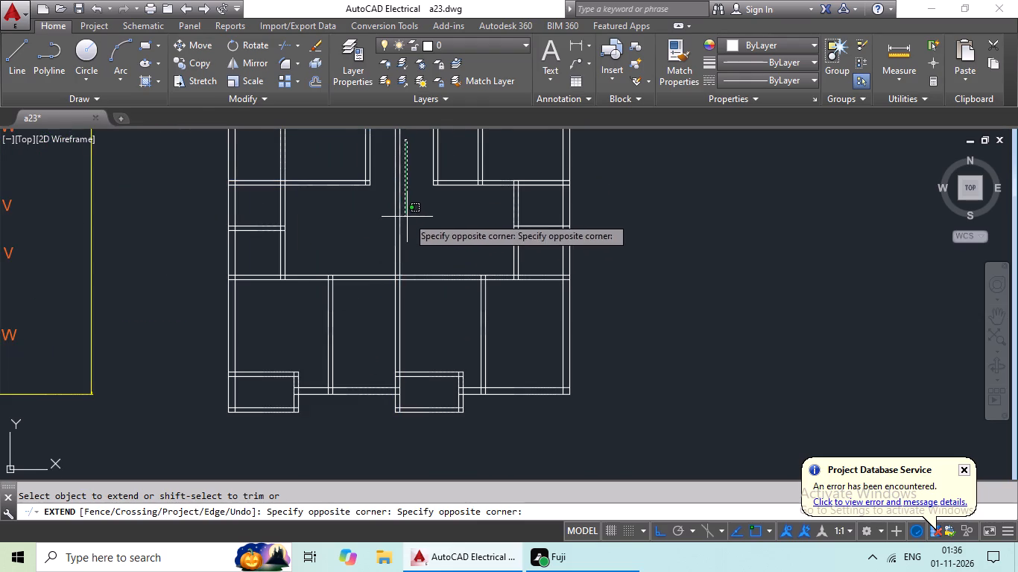
left_click(409, 214)
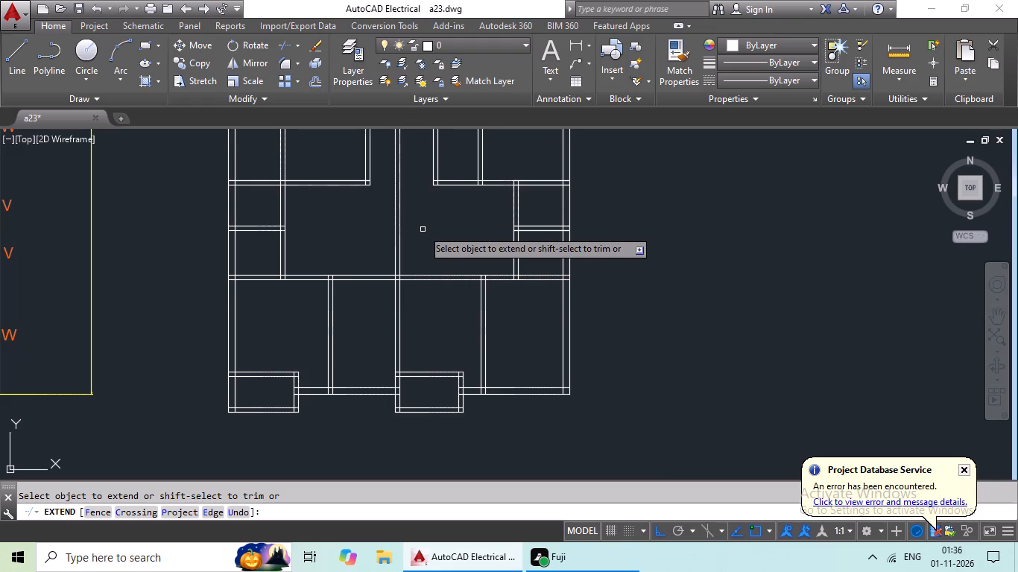
scroll(420, 155, "down", 2)
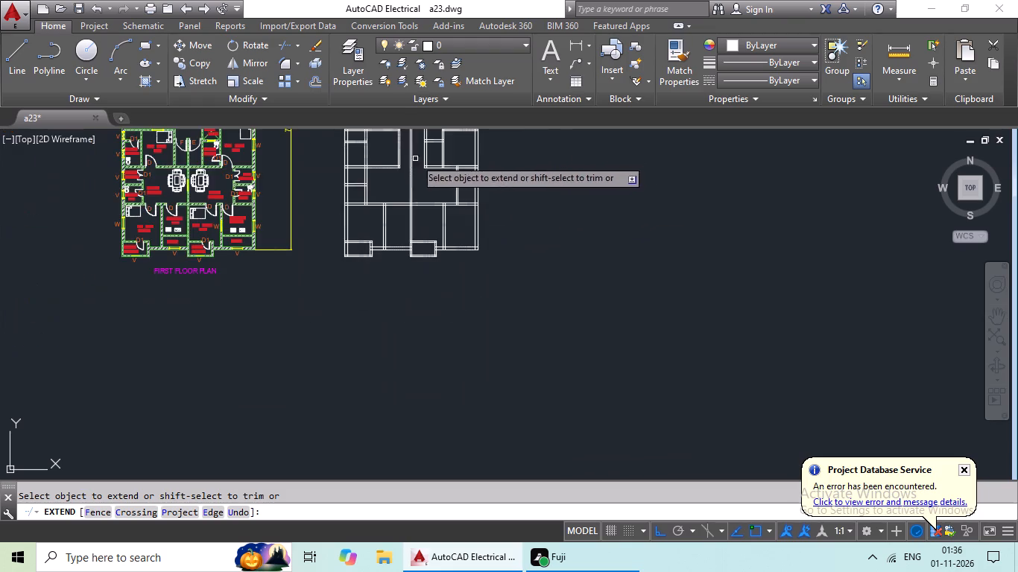
middle_click_drag(411, 168, 404, 255)
key("Escape")
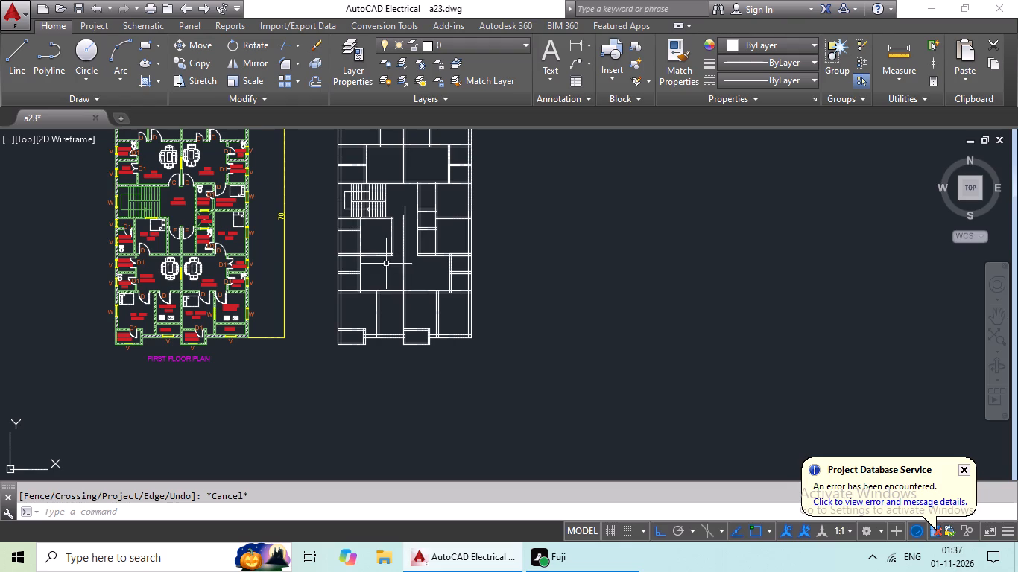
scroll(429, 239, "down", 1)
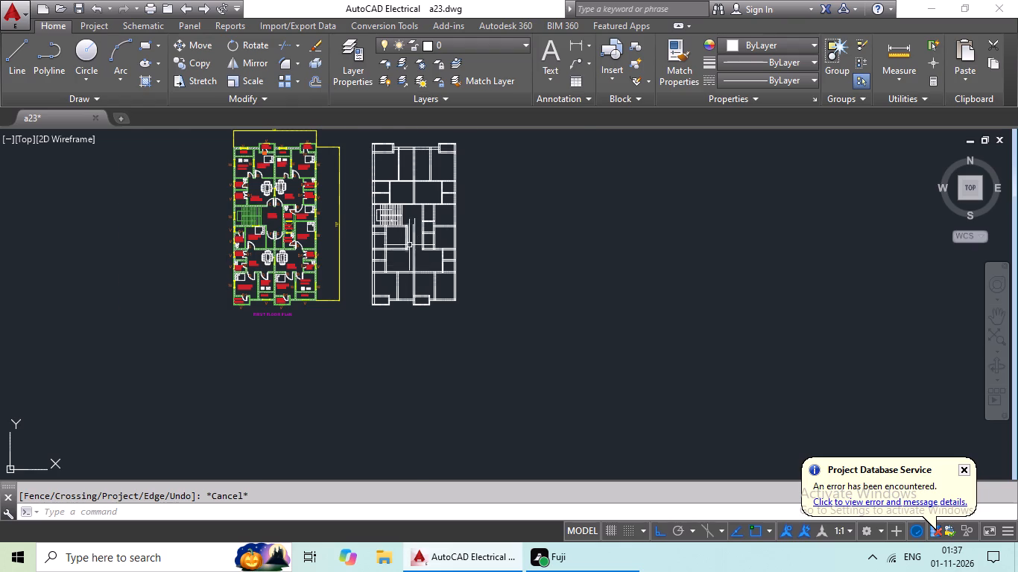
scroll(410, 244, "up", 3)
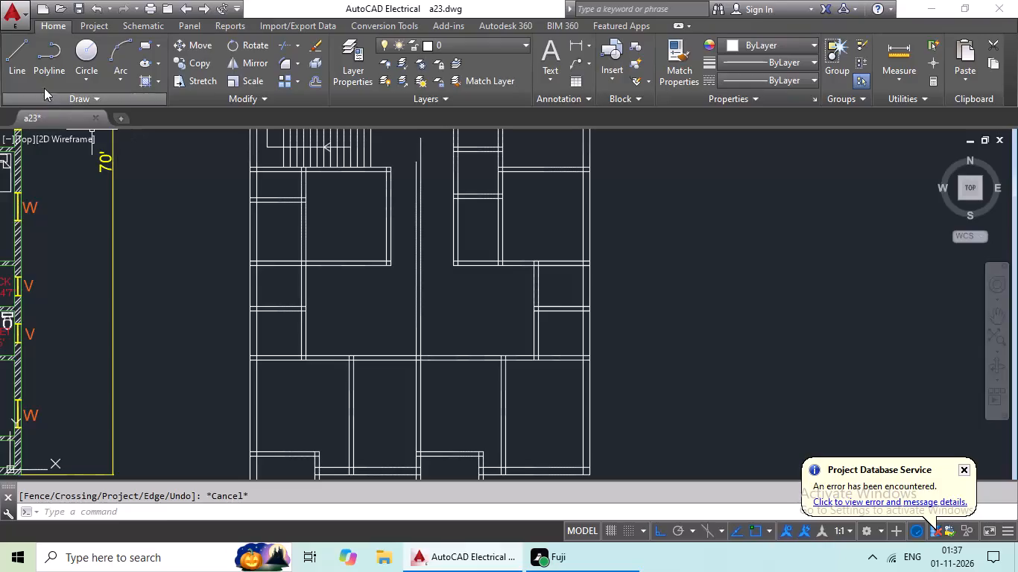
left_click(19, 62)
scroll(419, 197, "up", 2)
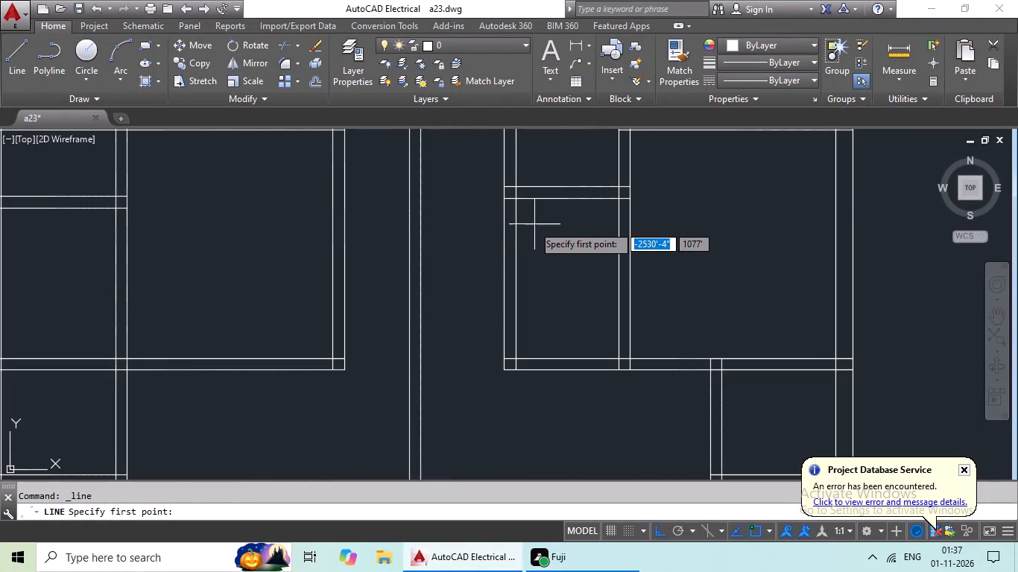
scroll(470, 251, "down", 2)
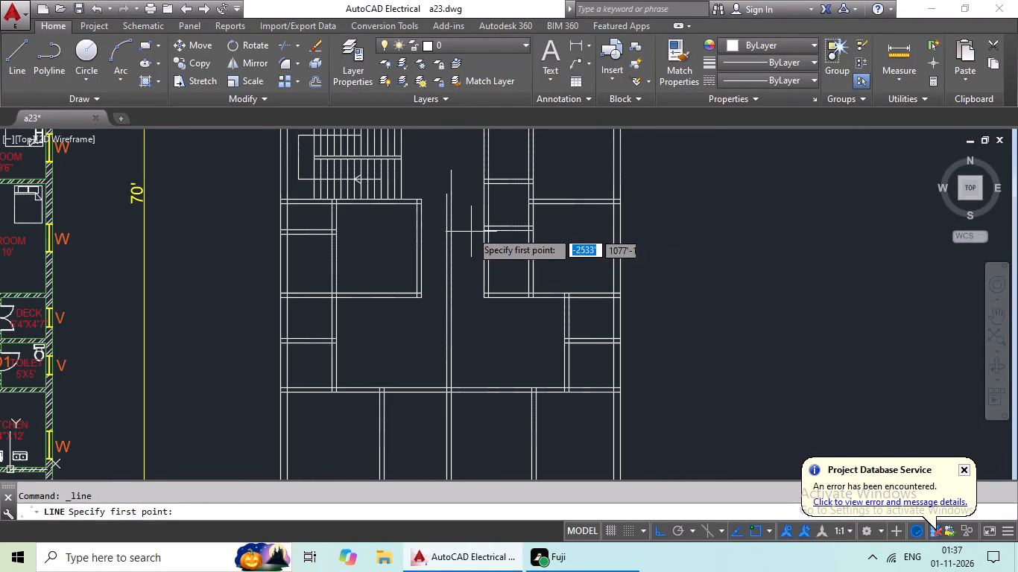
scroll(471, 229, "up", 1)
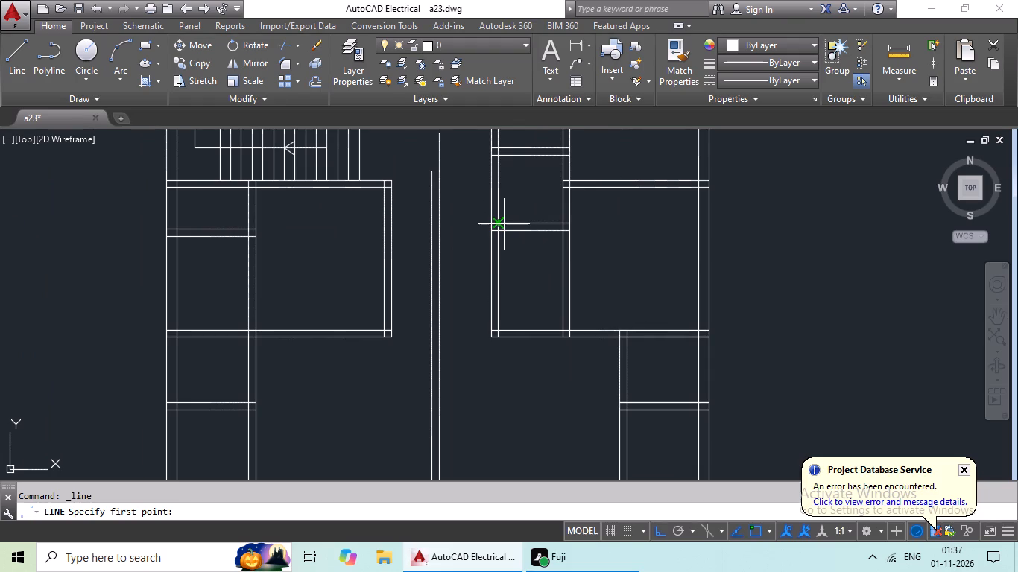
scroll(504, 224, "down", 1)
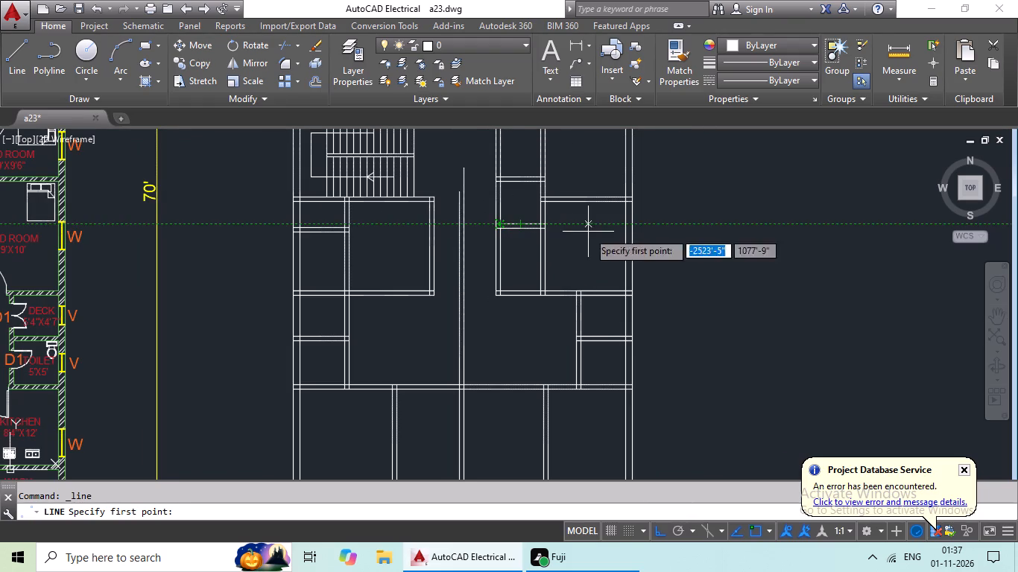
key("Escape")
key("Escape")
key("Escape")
Extend both lines of the right block's toilet partition across the central passage to the inner line of the left bedroom's wall.
key("e")
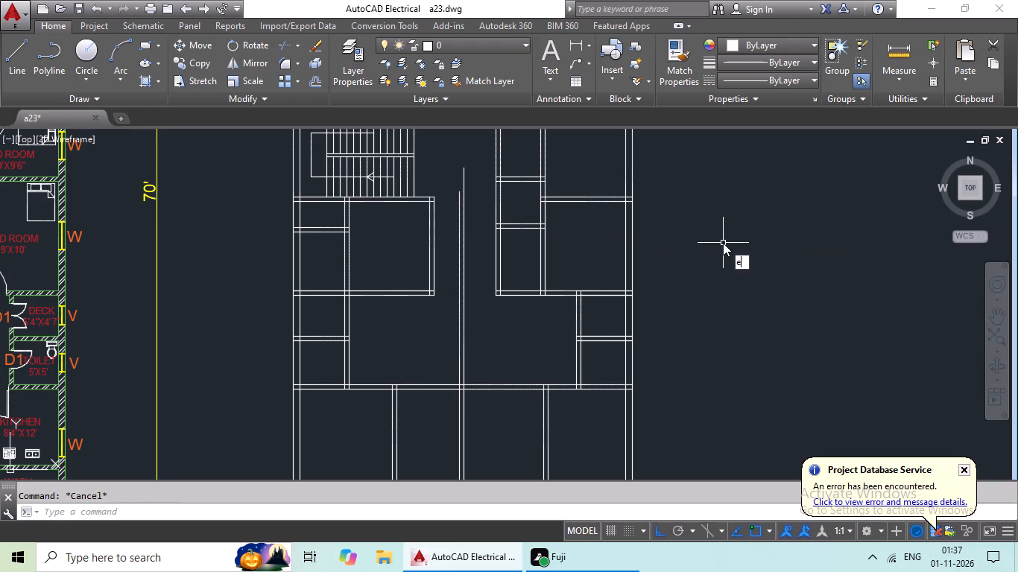
key("x")
key("space")
key("space")
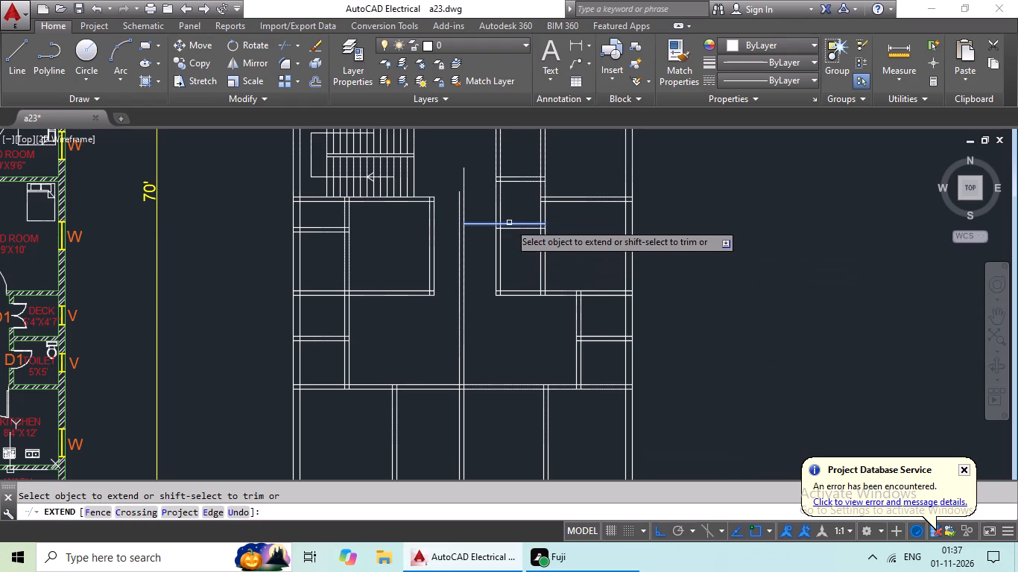
left_click_drag(508, 222, 502, 222)
left_click_drag(473, 222, 458, 225)
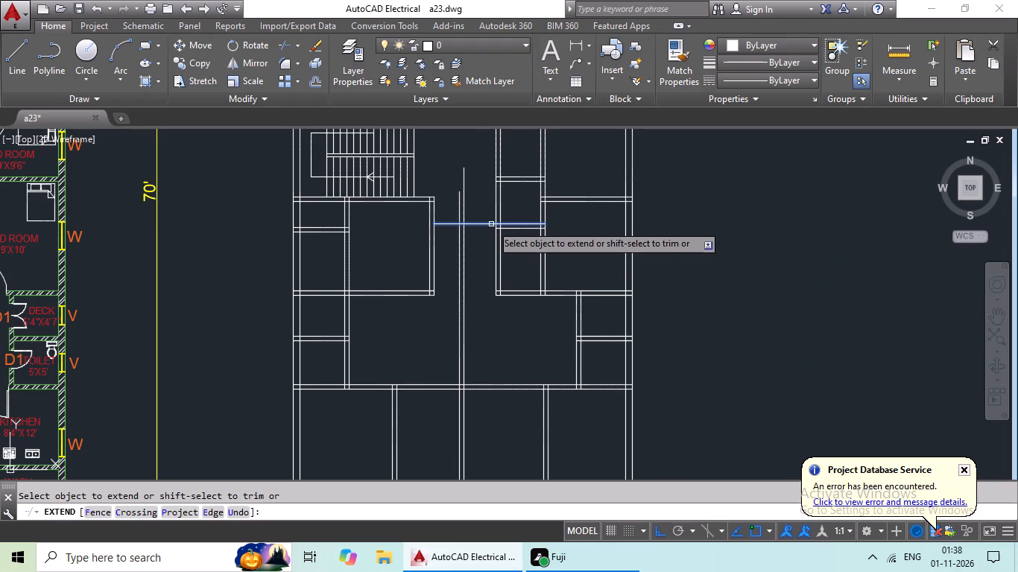
left_click_drag(492, 223, 484, 223)
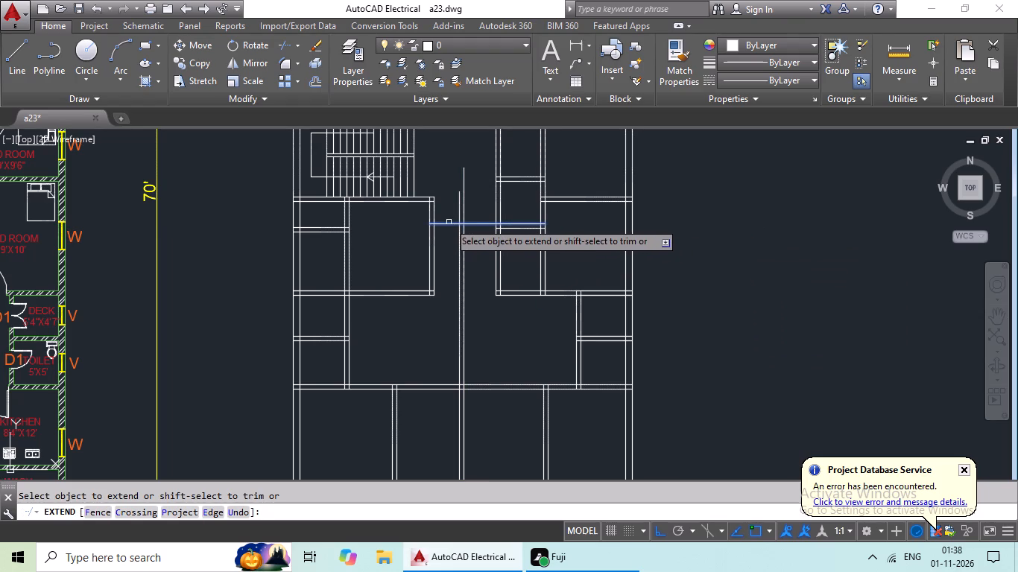
left_click(449, 222)
left_click_drag(516, 229, 505, 229)
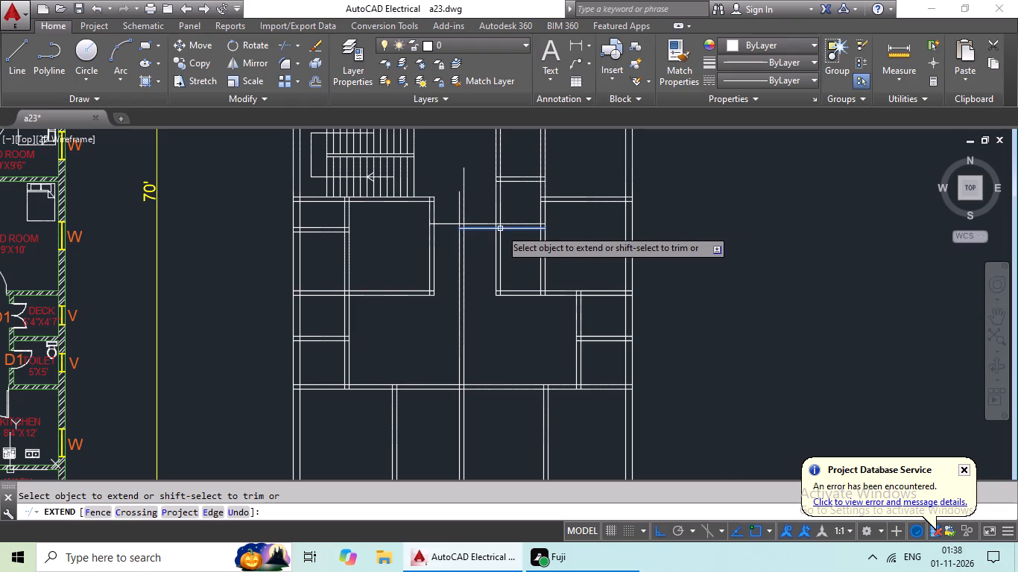
left_click(500, 229)
left_click(479, 229)
left_click(453, 229)
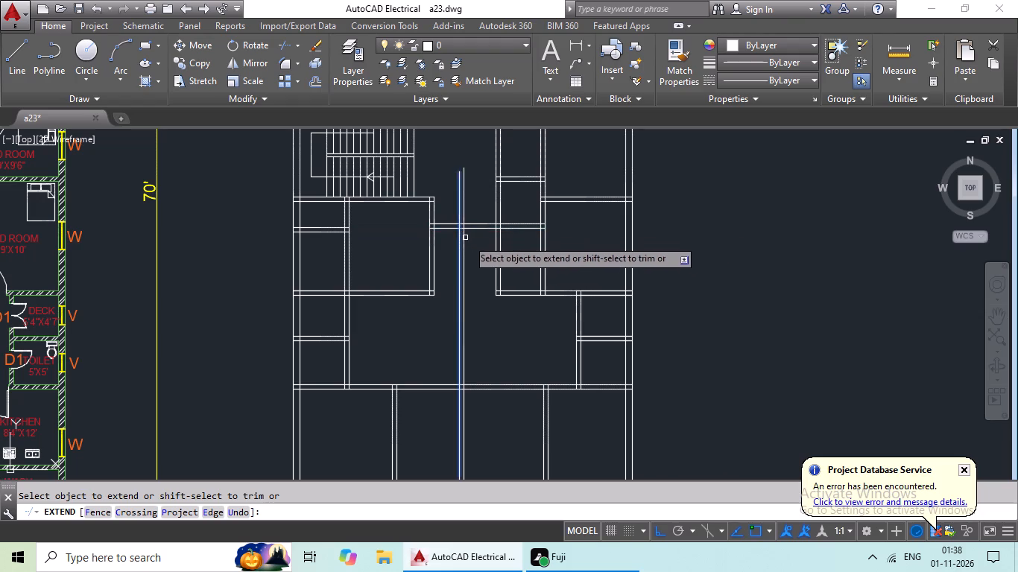
scroll(477, 247, "down", 2)
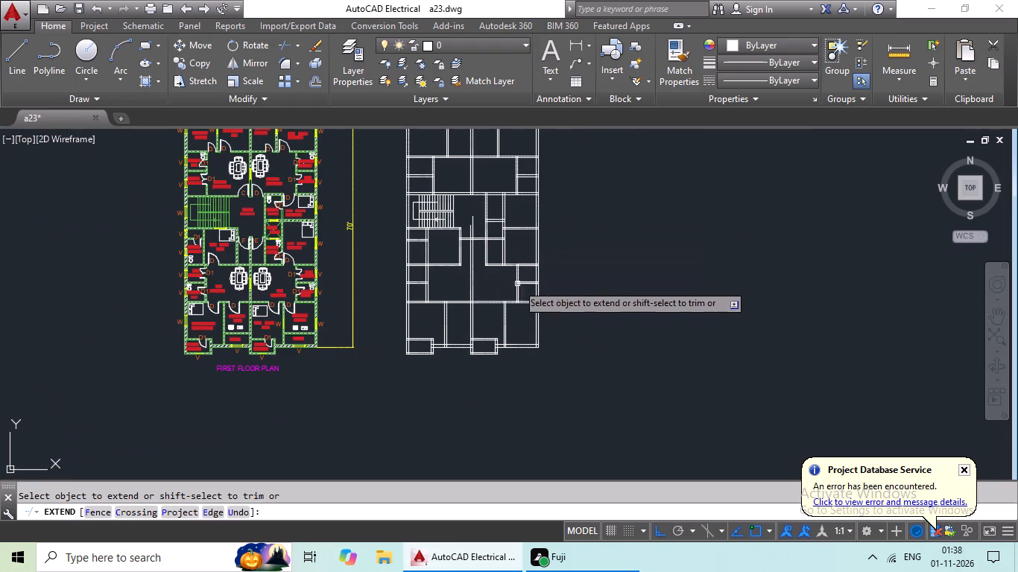
key("Escape")
key("Escape")
key("Escape")
key("Escape")
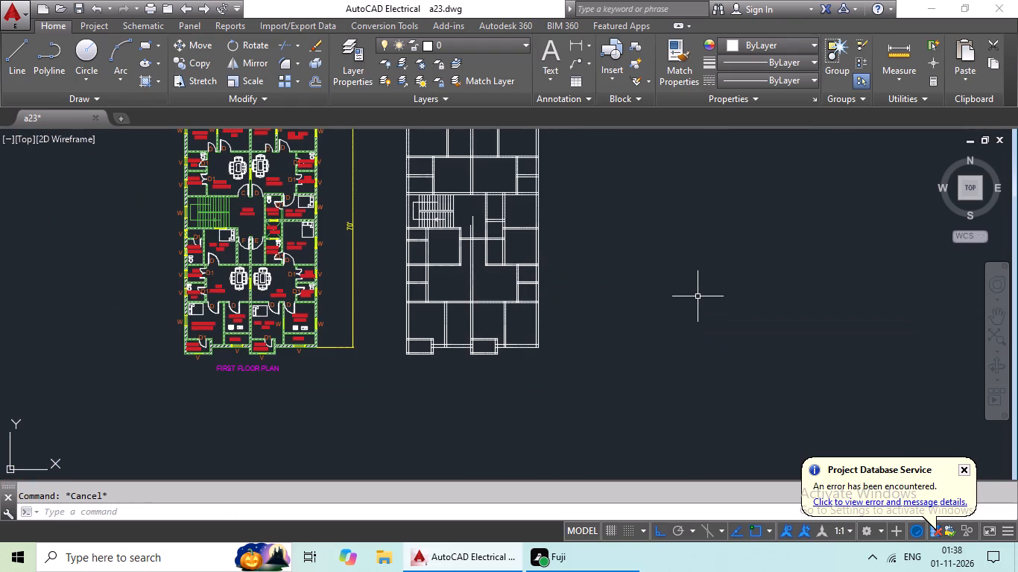
Trim the two central vertical wall lines where they project above the horizontal cross wall into the lobby.
key("t")
key("r")
key("space")
key("space")
scroll(468, 232, "up", 5)
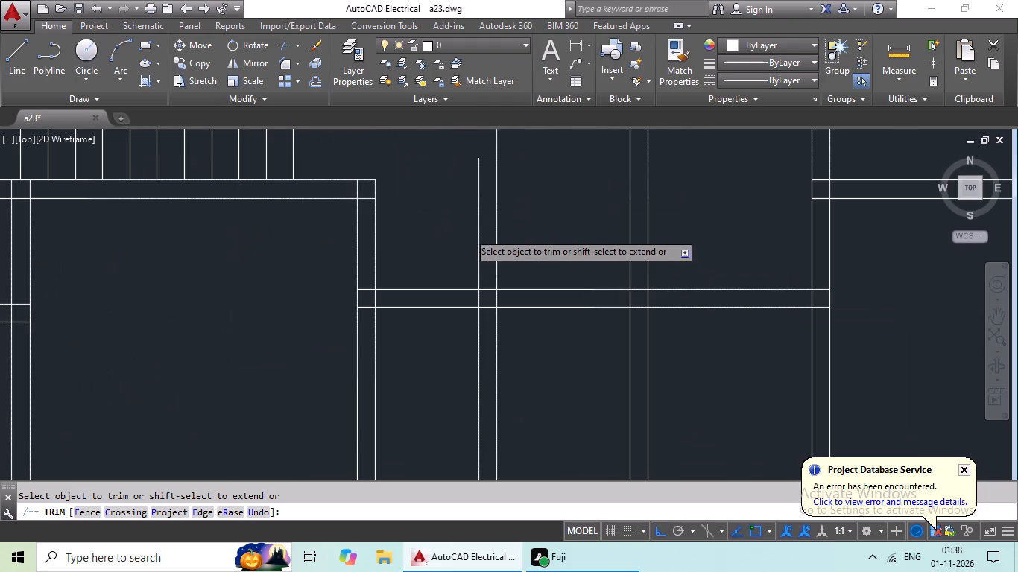
left_click_drag(501, 223, 455, 241)
left_click(455, 241)
scroll(491, 223, "down", 3)
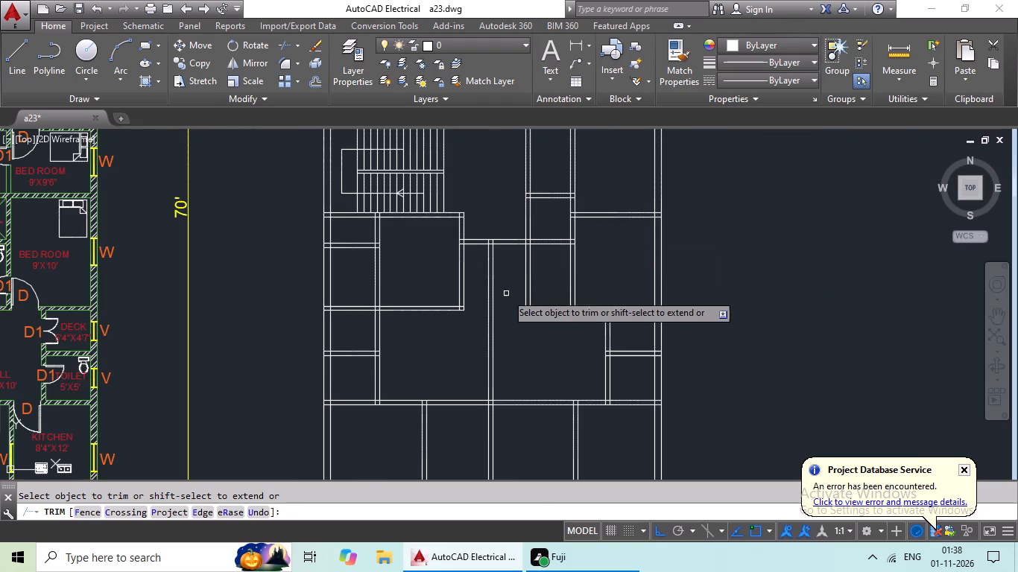
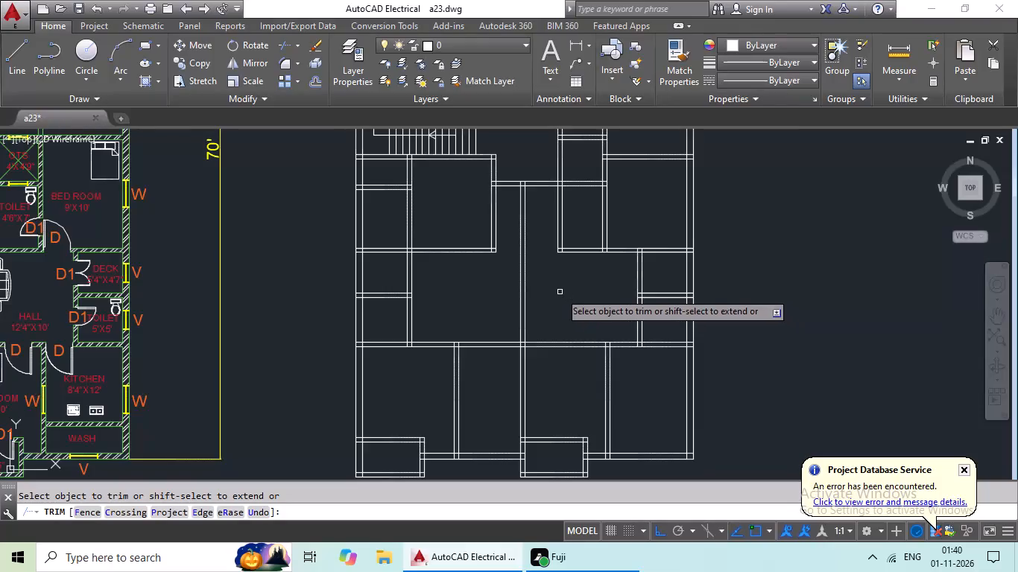
Examine the white wall-line plan from end to end alongside the finished 38' by 70' reference plan, and end the Trim command.
scroll(557, 294, "down", 2)
middle_click_drag(557, 294, 516, 320)
scroll(470, 313, "up", 2)
middle_click_drag(496, 313, 496, 337)
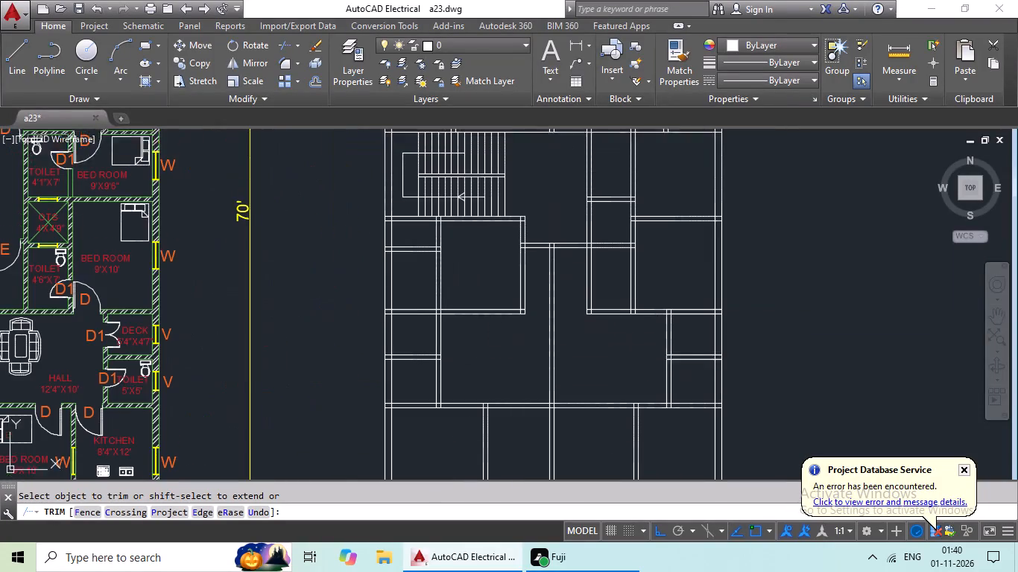
scroll(496, 341, "down", 2)
middle_click_drag(497, 332, 478, 357)
scroll(472, 340, "up", 1)
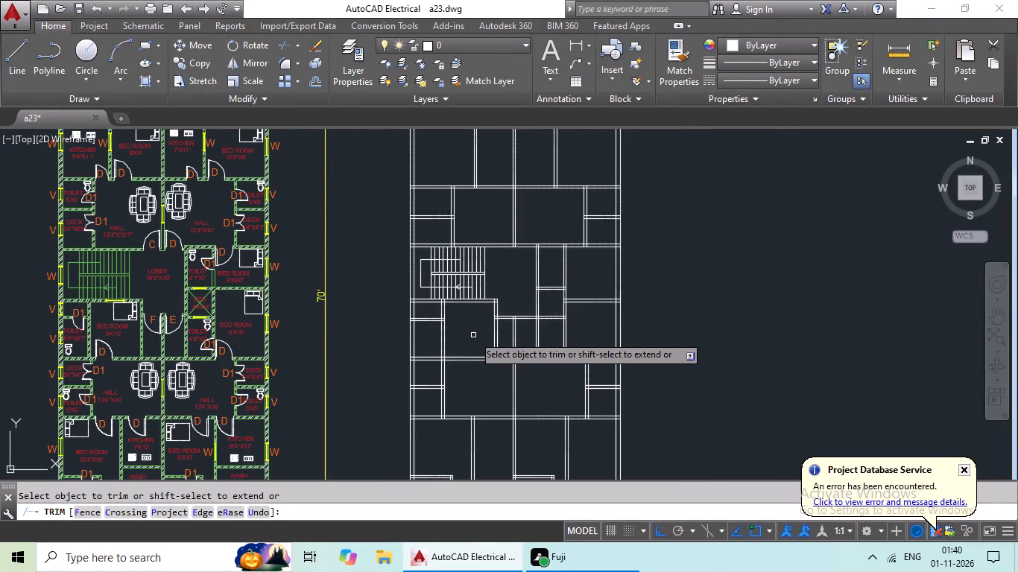
middle_click_drag(473, 322, 464, 387)
middle_click(481, 319)
middle_click_drag(467, 289, 482, 372)
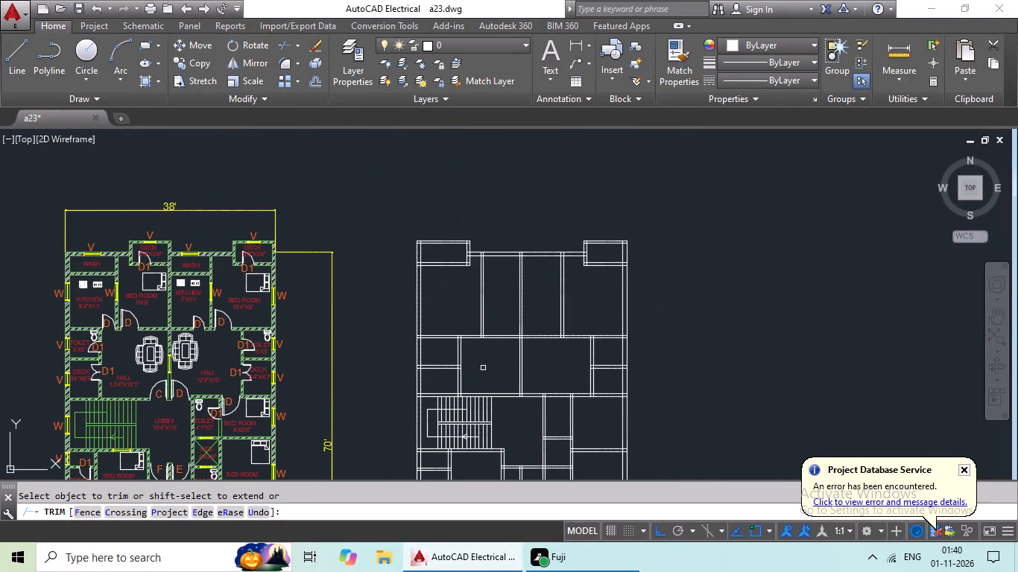
scroll(481, 308, "up", 2)
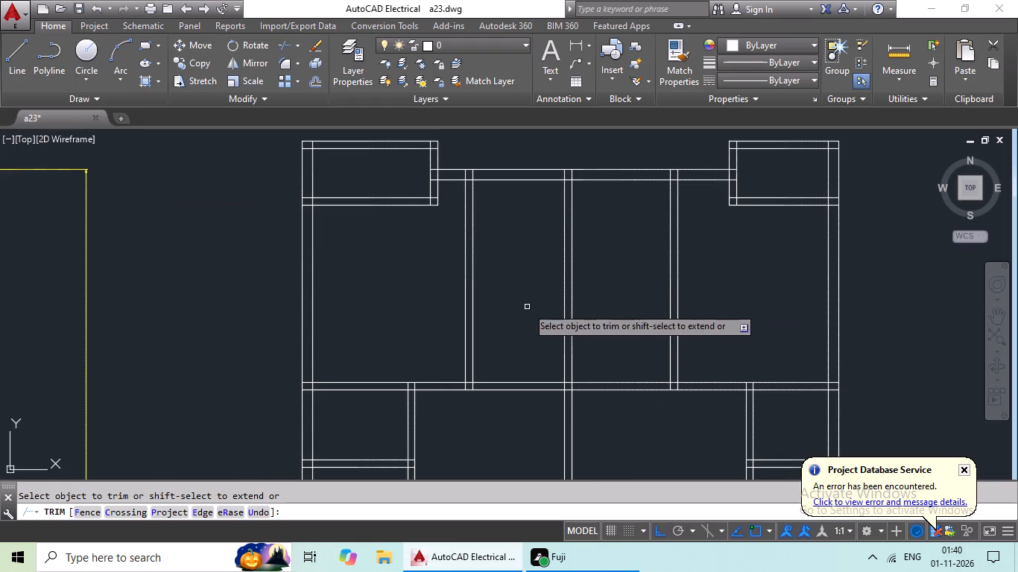
scroll(527, 307, "down", 2)
middle_click_drag(525, 316, 607, 283)
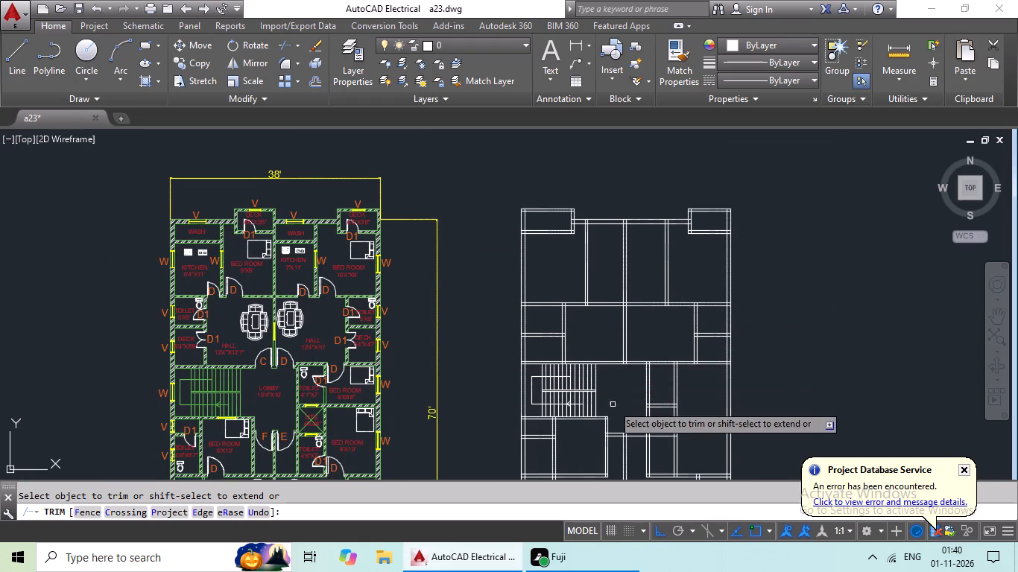
middle_click_drag(616, 357, 611, 315)
middle_click_drag(630, 390, 622, 349)
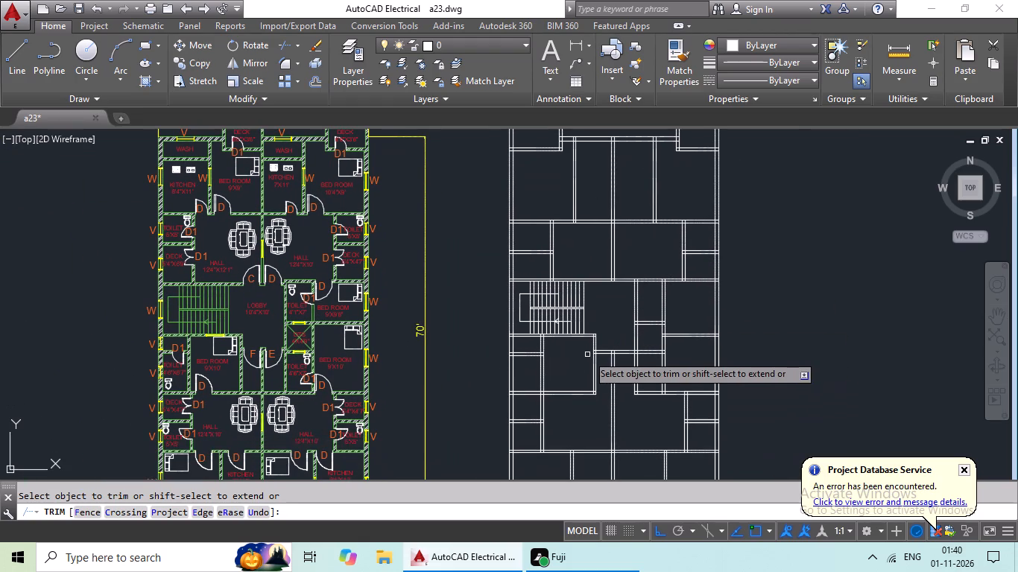
middle_click_drag(604, 307, 560, 400)
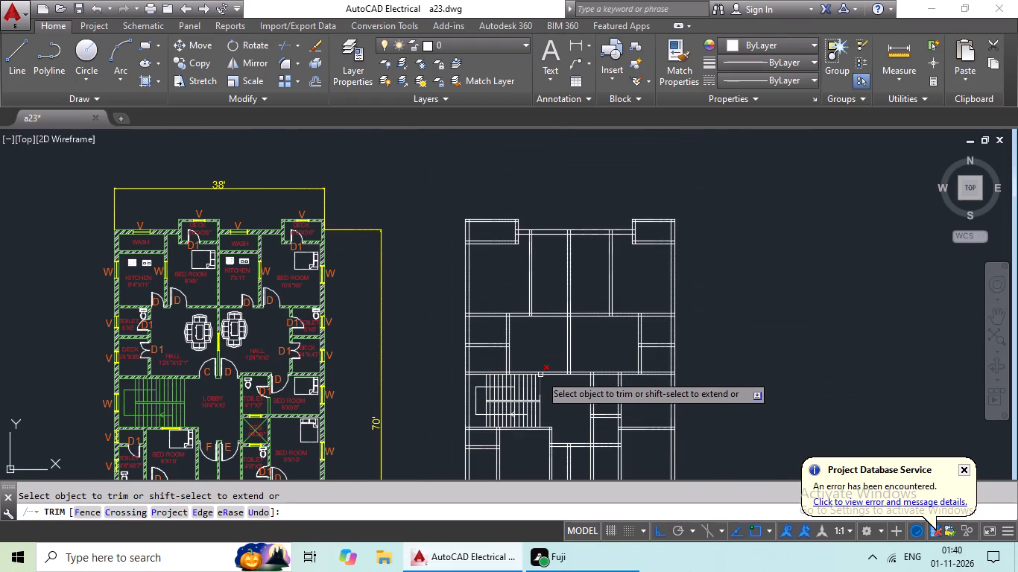
middle_click_drag(534, 274, 540, 259)
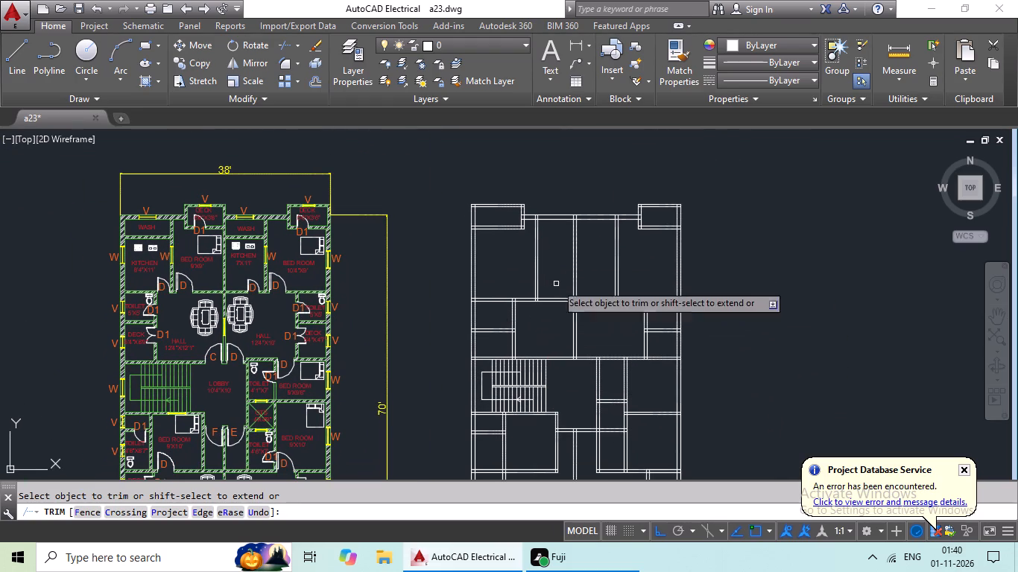
key("Escape")
key("Escape")
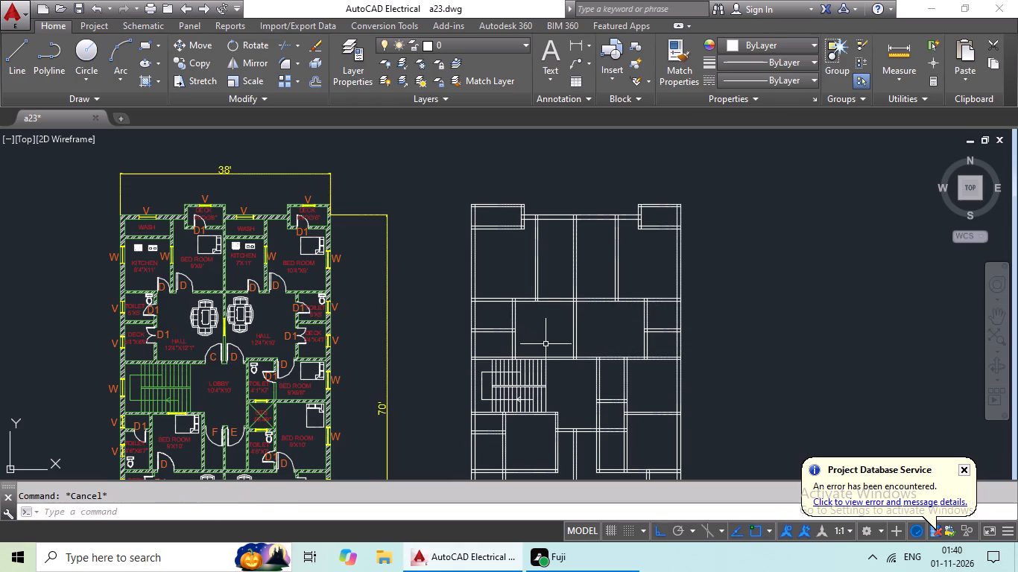
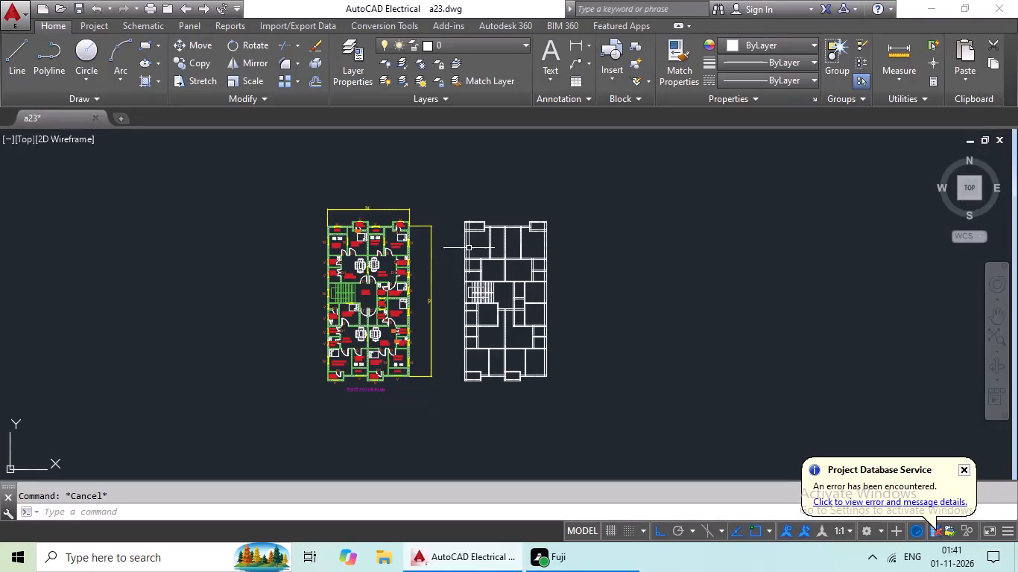
Examine the white wall-line plan from its top decks to its bottom decks against the reference plan.
scroll(502, 325, "up", 2)
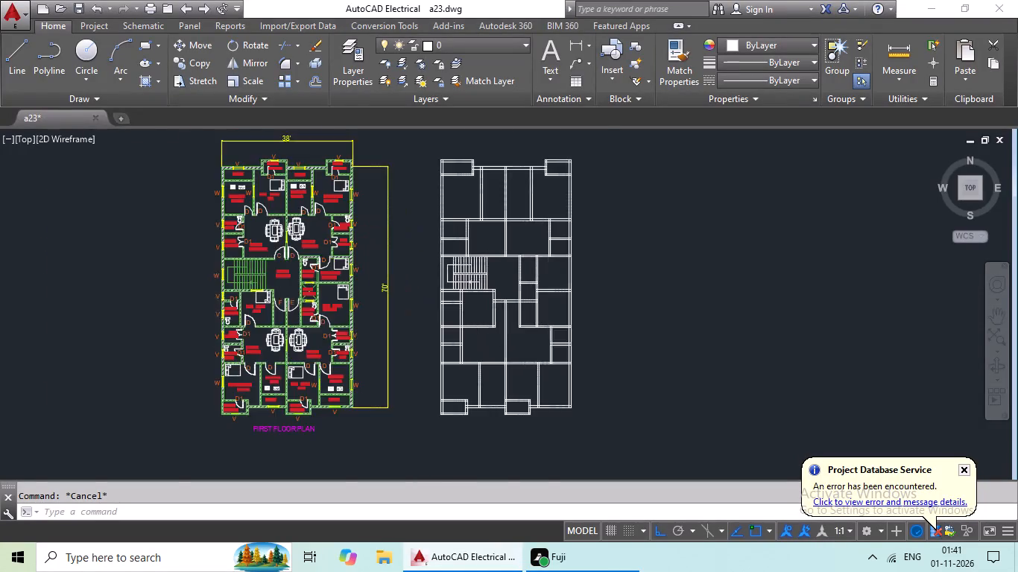
middle_click_drag(502, 323, 420, 355)
key("Escape")
scroll(423, 331, "down", 2)
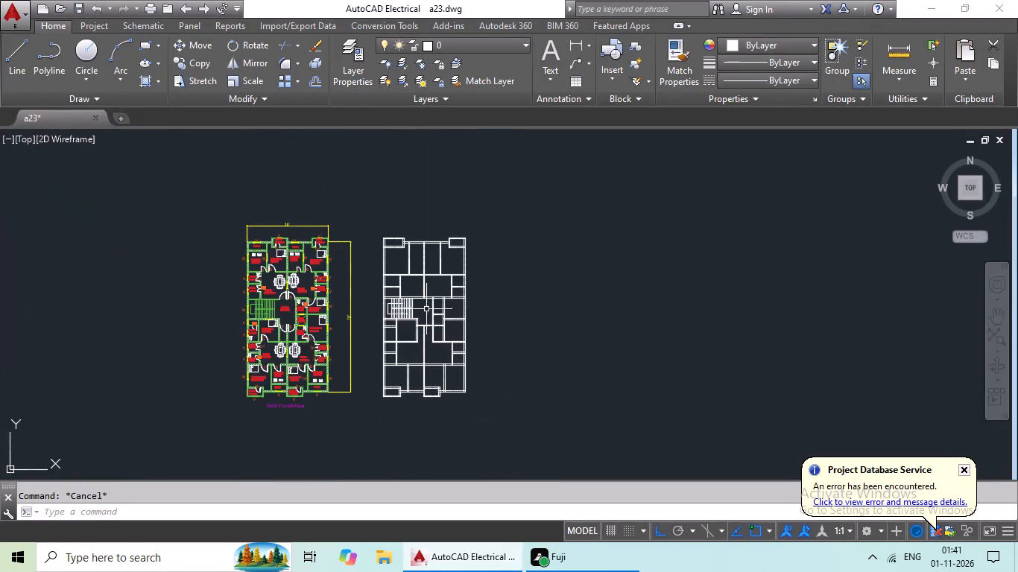
middle_click_drag(426, 309, 408, 334)
scroll(407, 334, "up", 2)
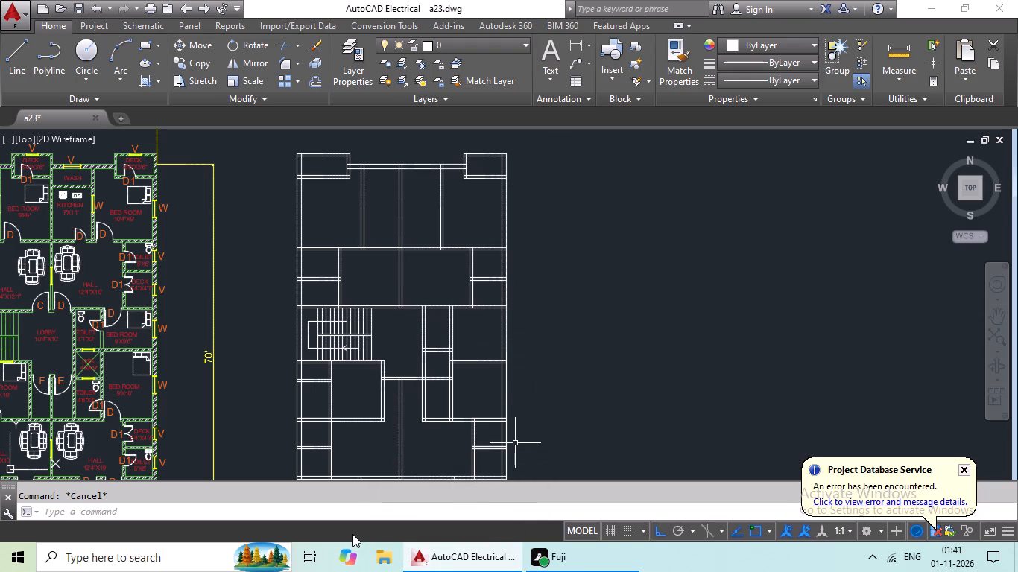
scroll(427, 354, "up", 2)
middle_click_drag(431, 356, 534, 79)
scroll(503, 209, "down", 1)
middle_click_drag(502, 211, 492, 241)
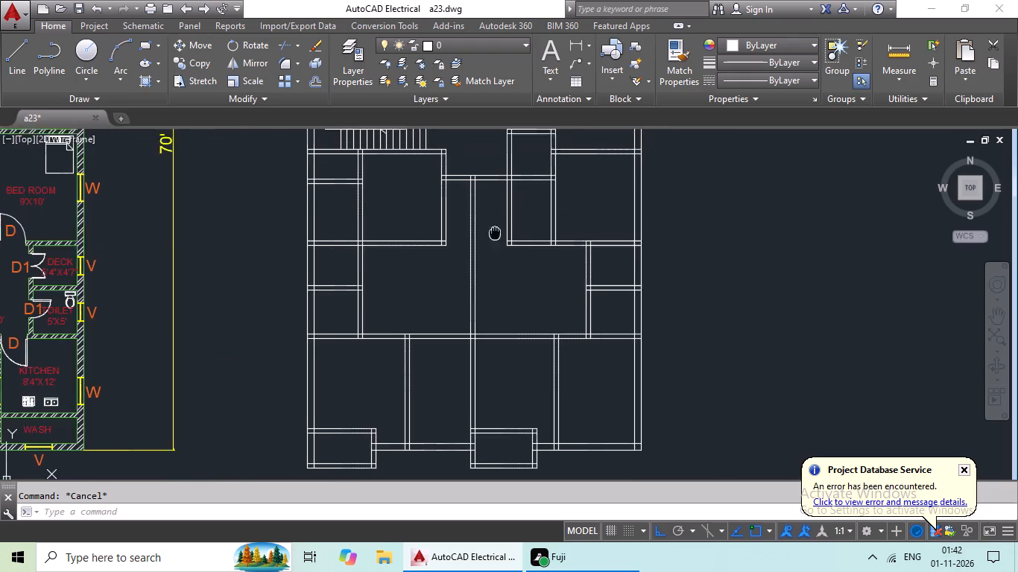
middle_click_drag(492, 241, 420, 361)
middle_click_drag(412, 286, 467, 181)
middle_click_drag(488, 315, 501, 249)
middle_click_drag(503, 260, 462, 378)
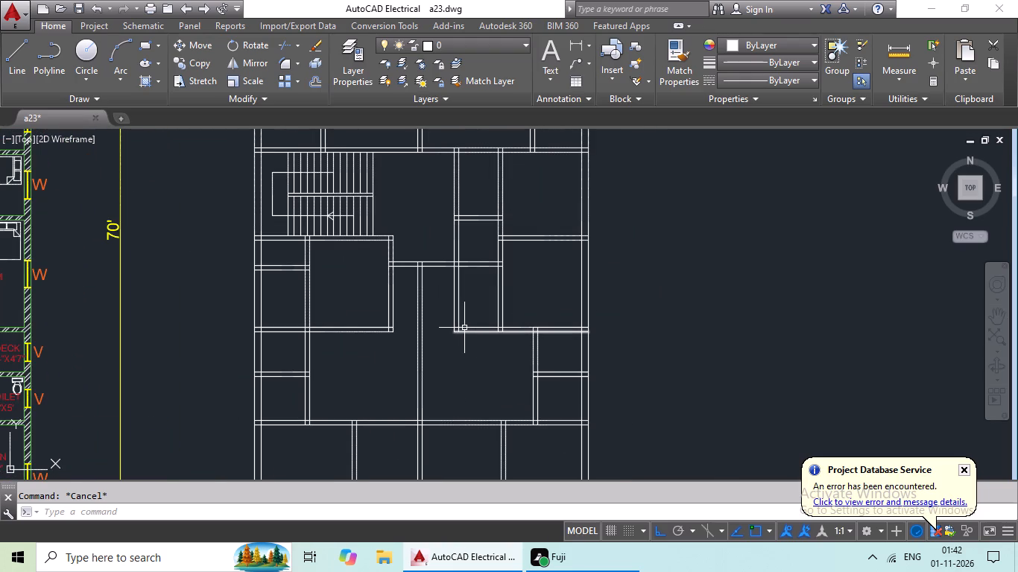
middle_click_drag(444, 227, 423, 331)
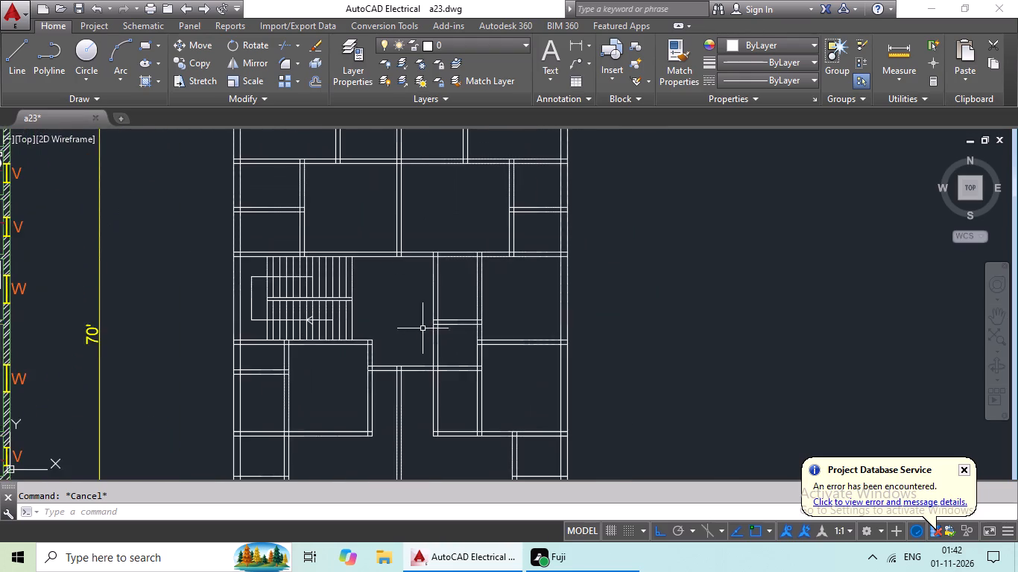
scroll(423, 287, "down", 1)
middle_click_drag(423, 289, 410, 334)
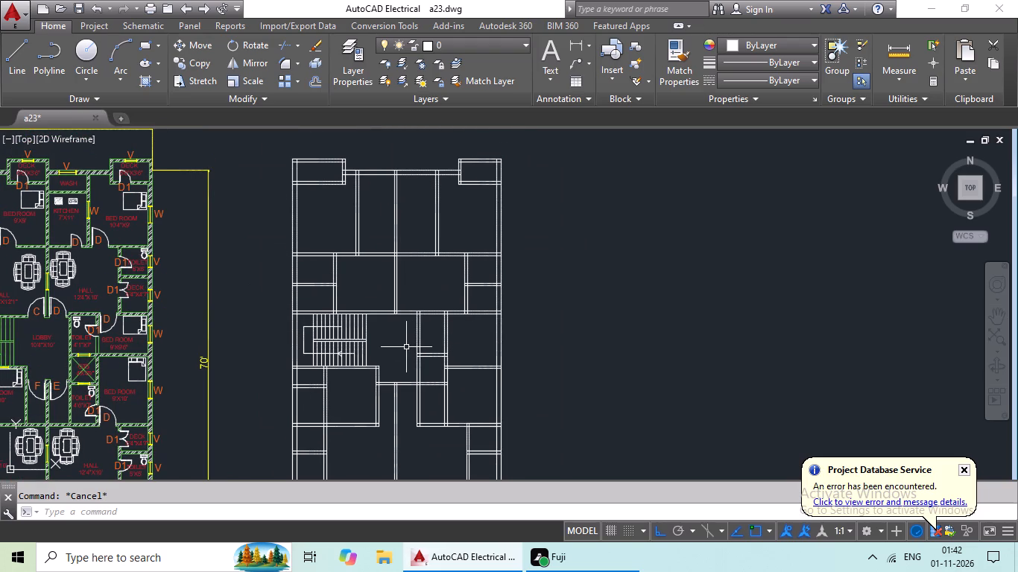
key("Escape")
key("Escape")
key("Escape")
Trim the crossing wall lines where the plan's top wall meets the inner side of the top-right deck.
key("t")
type("r")
key("space")
key("space")
scroll(466, 179, "up", 3)
middle_click_drag(428, 200, 402, 345)
scroll(413, 294, "up", 3)
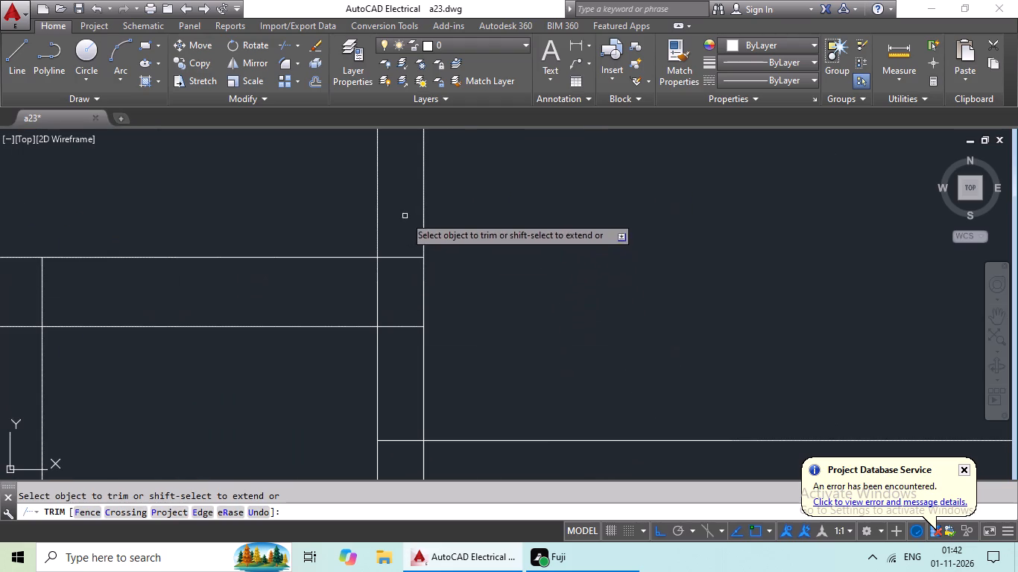
left_click_drag(404, 214, 388, 334)
left_click(387, 334)
left_click_drag(387, 284, 335, 304)
left_click(334, 304)
scroll(407, 282, "down", 3)
middle_click_drag(446, 276, 443, 285)
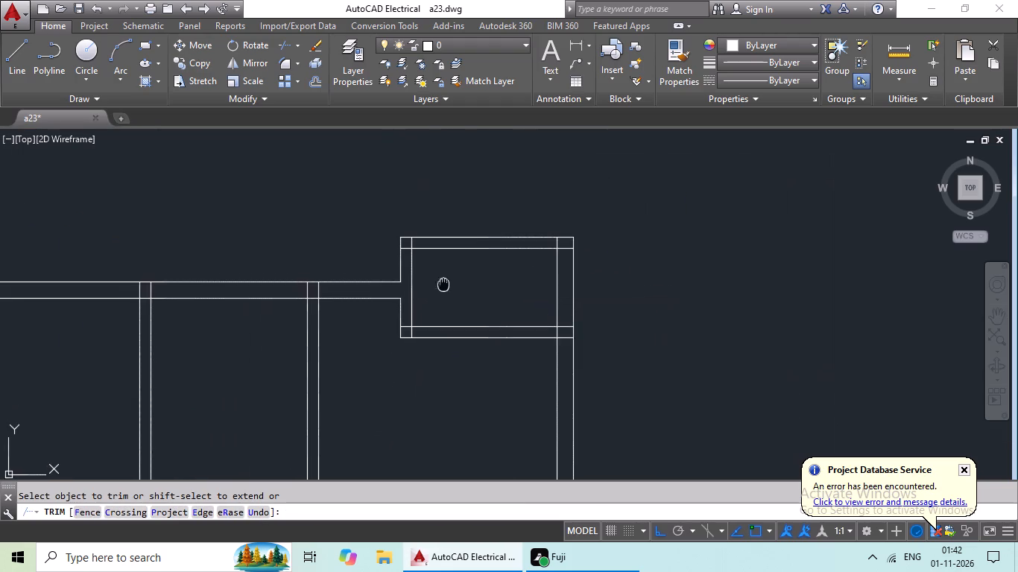
middle_click_drag(443, 285, 386, 333)
key("Escape")
key("Escape")
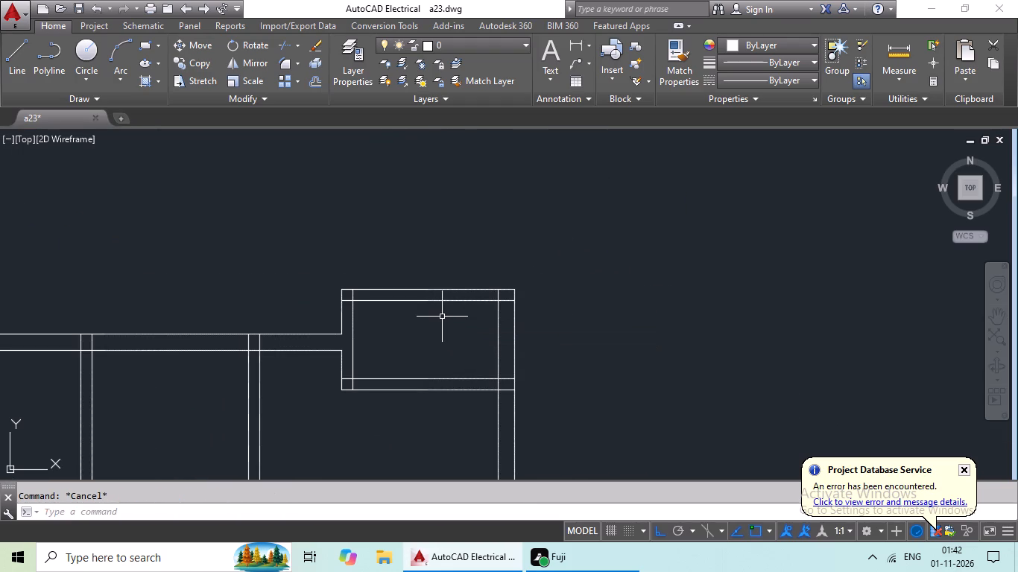
Trim the right outer wall's inner line out of the top-right deck, from its top wall down through its bottom wall.
key("t")
key("r")
key("space")
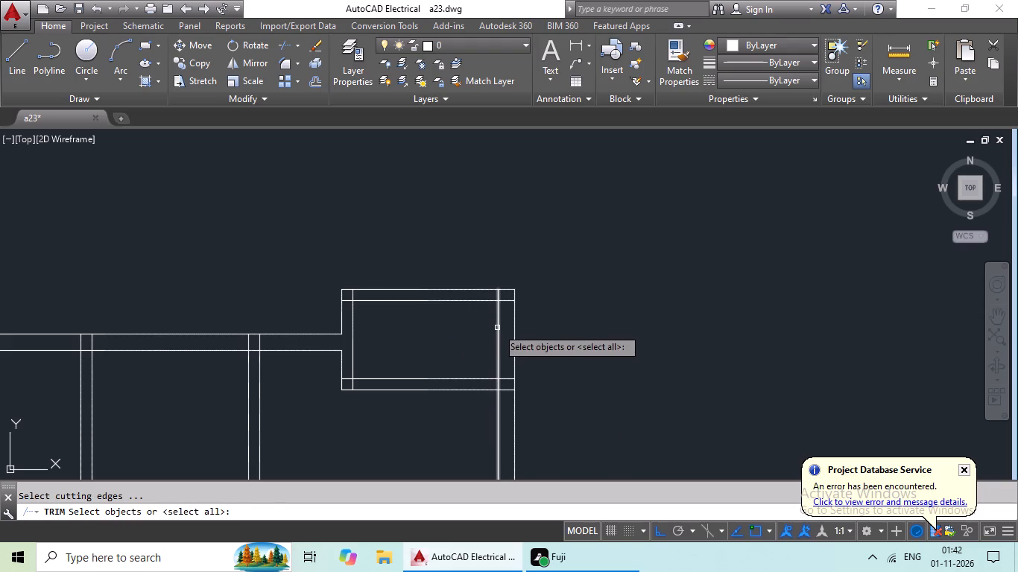
key("space")
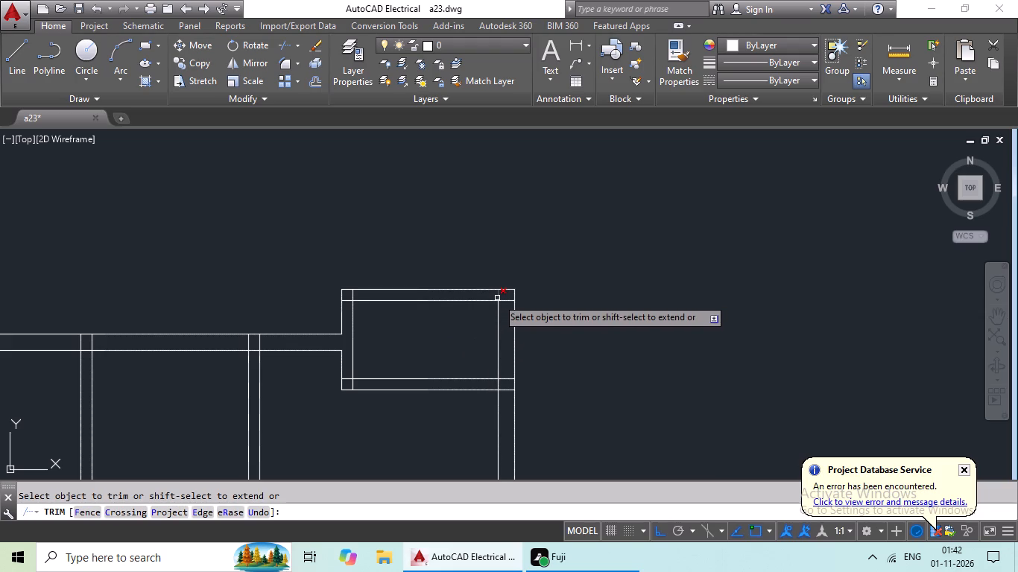
left_click(497, 297)
left_click_drag(498, 325, 499, 334)
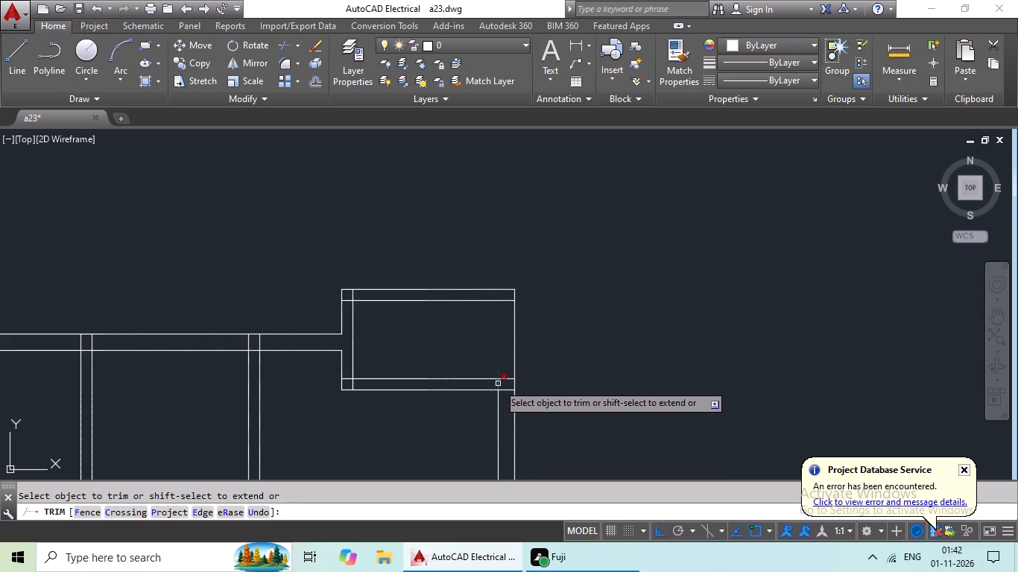
left_click_drag(499, 383, 503, 372)
Trim the left outer wall's inner line out of the bottom-left deck and delete the leftover piece in the deck's bottom wall.
scroll(500, 325, "down", 2)
middle_click_drag(500, 339, 502, 230)
scroll(494, 355, "down", 1)
middle_click_drag(493, 361, 473, 188)
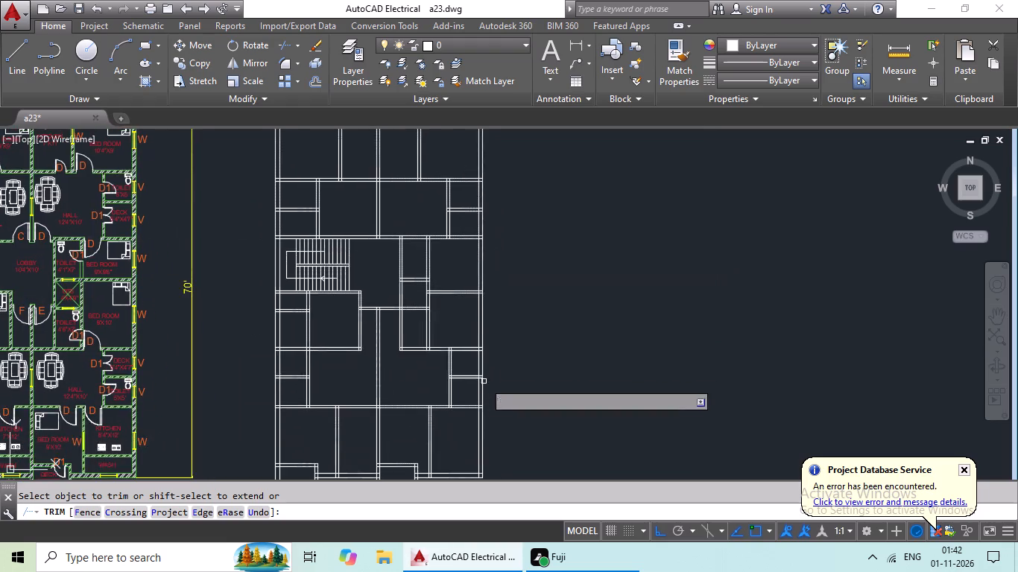
middle_click_drag(478, 388, 487, 245)
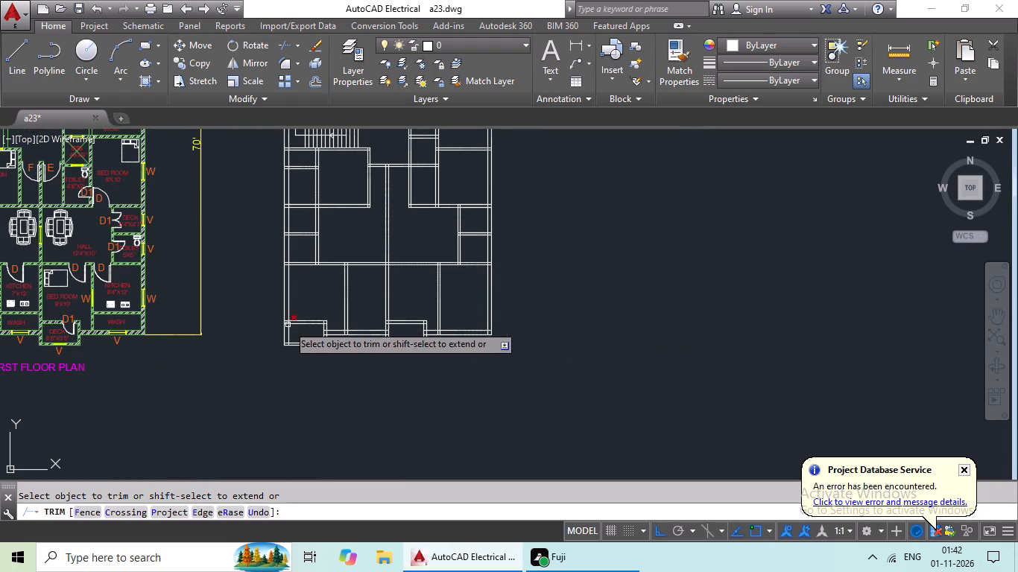
scroll(288, 327, "up", 4)
left_click(285, 299)
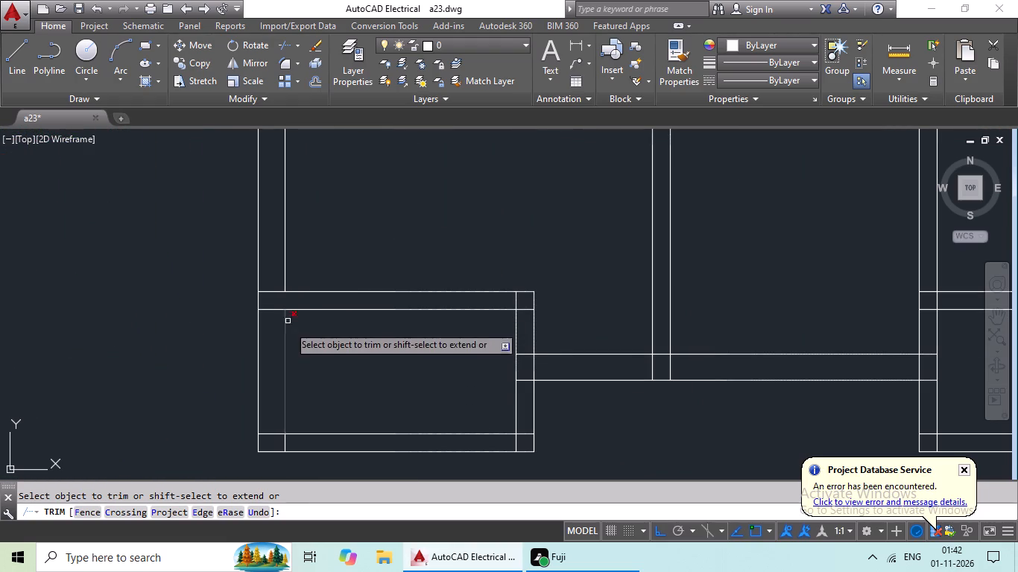
left_click(284, 357)
left_click(282, 445)
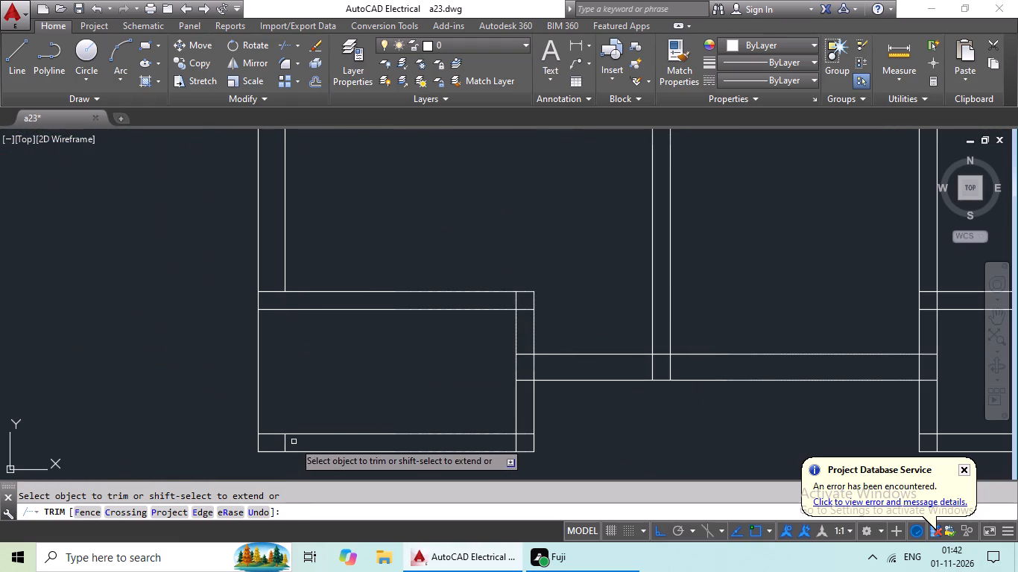
left_click(284, 445)
left_click_drag(279, 444, 295, 439)
left_click(294, 441)
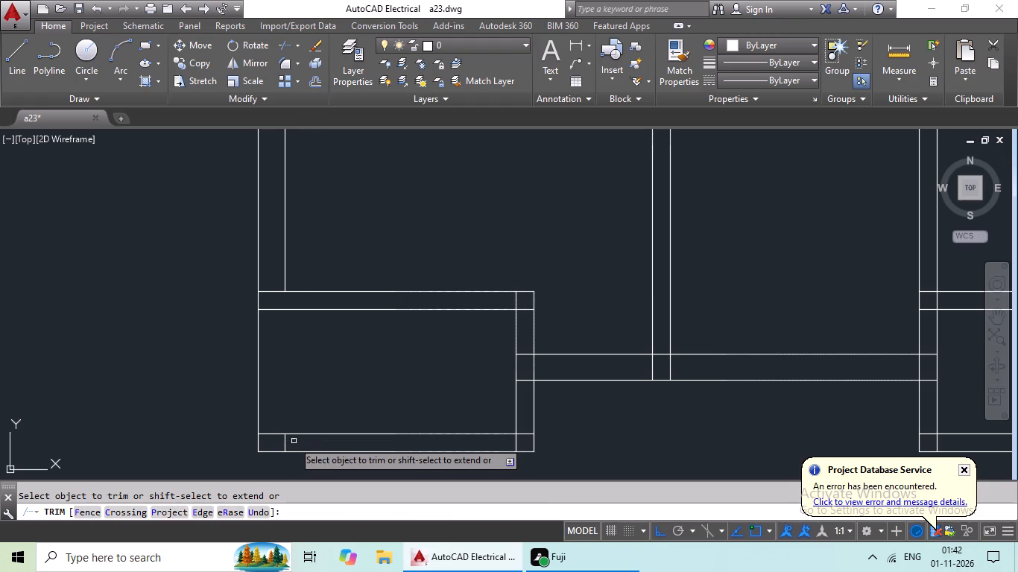
key("Escape")
left_click(285, 445)
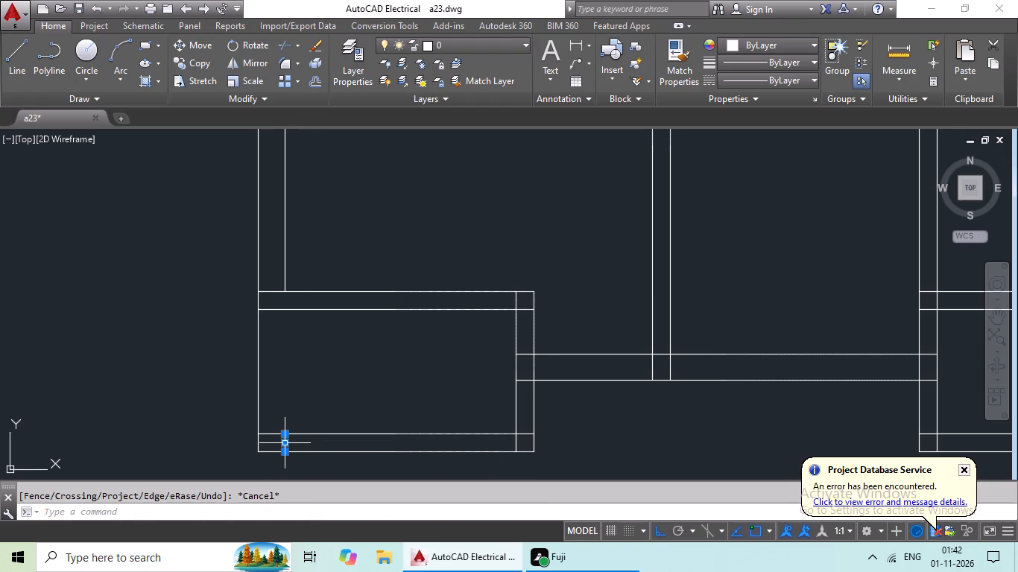
key("Delete")
Offset the left outer wall line 6" inward to form the bottom-left deck's thinner side wall.
key("o")
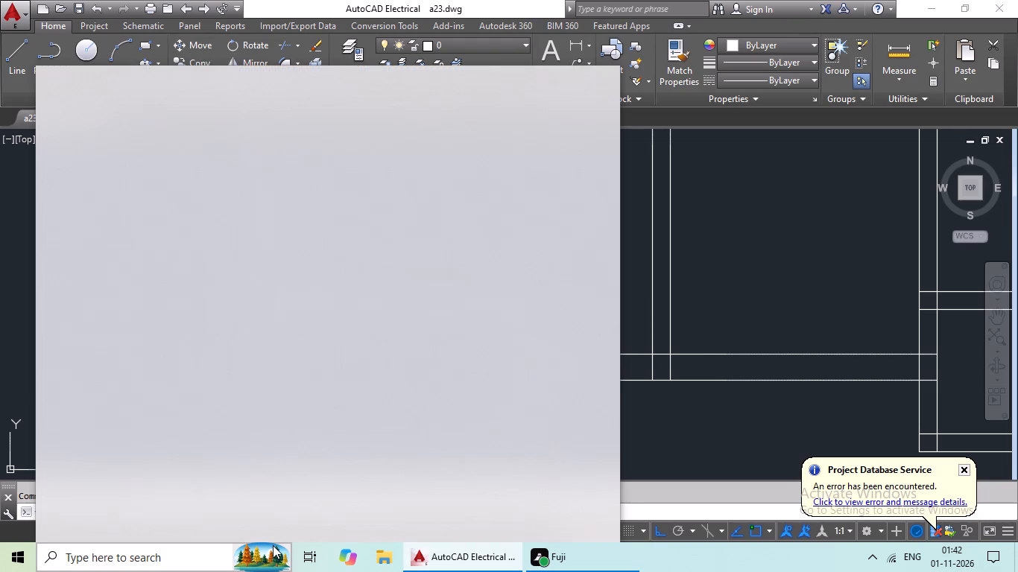
key("Return")
key("Escape")
key("Escape")
key("o")
key("Return")
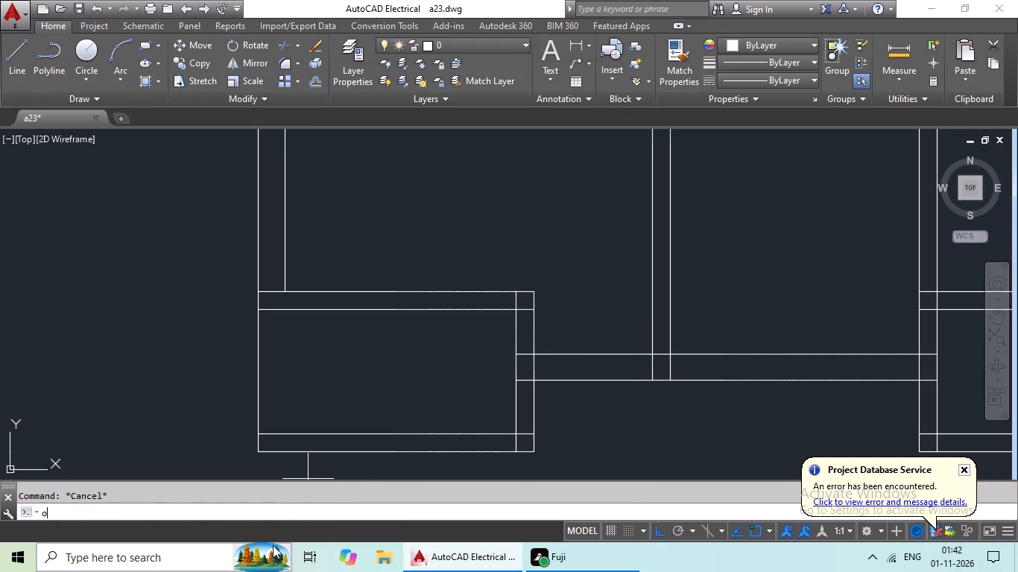
type("6\"")
key("Return")
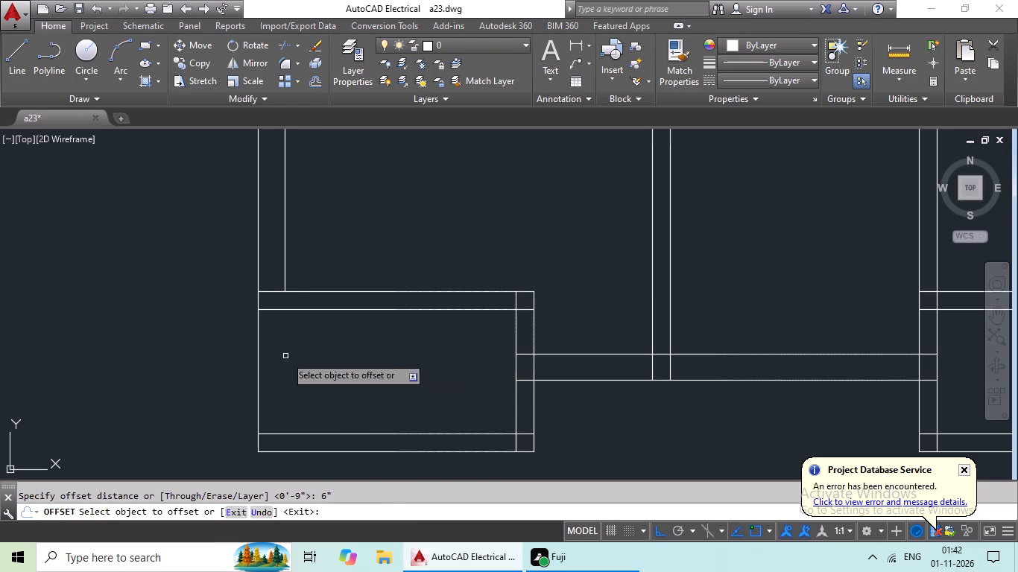
left_click(257, 373)
left_click(309, 374)
Offset the right outer wall line 6" inward to form the top-right deck's thinner side wall.
scroll(328, 369, "down", 1)
middle_click_drag(337, 356, 207, 521)
scroll(309, 430, "down", 3)
middle_click_drag(519, 321, 503, 404)
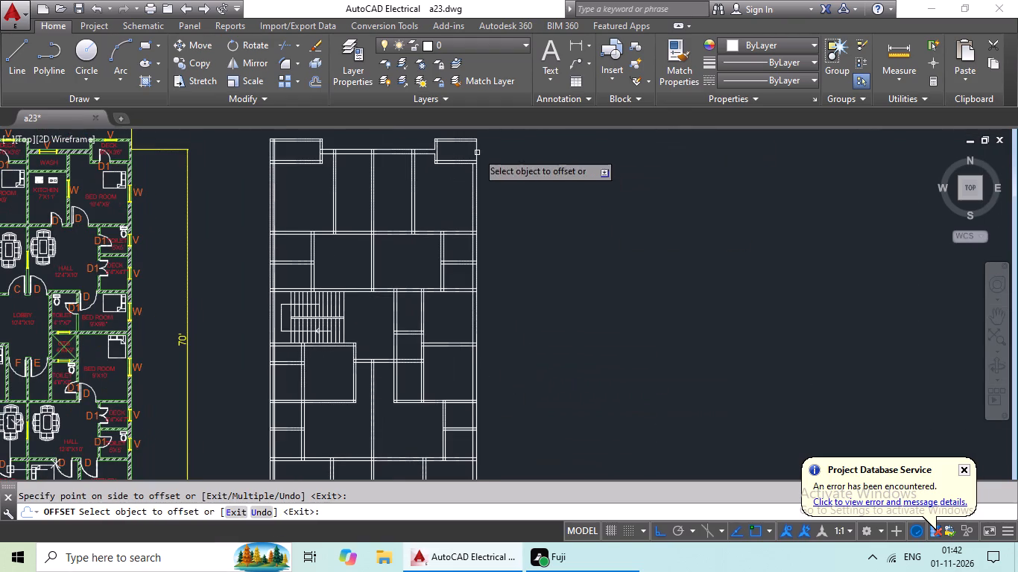
left_click_drag(478, 149, 461, 150)
left_click(461, 150)
key("Escape")
key("Escape")
Trim the 6" offset line just below the top-right deck and delete its remaining length farther down the right outer wall.
type("tr")
key("space")
key("space")
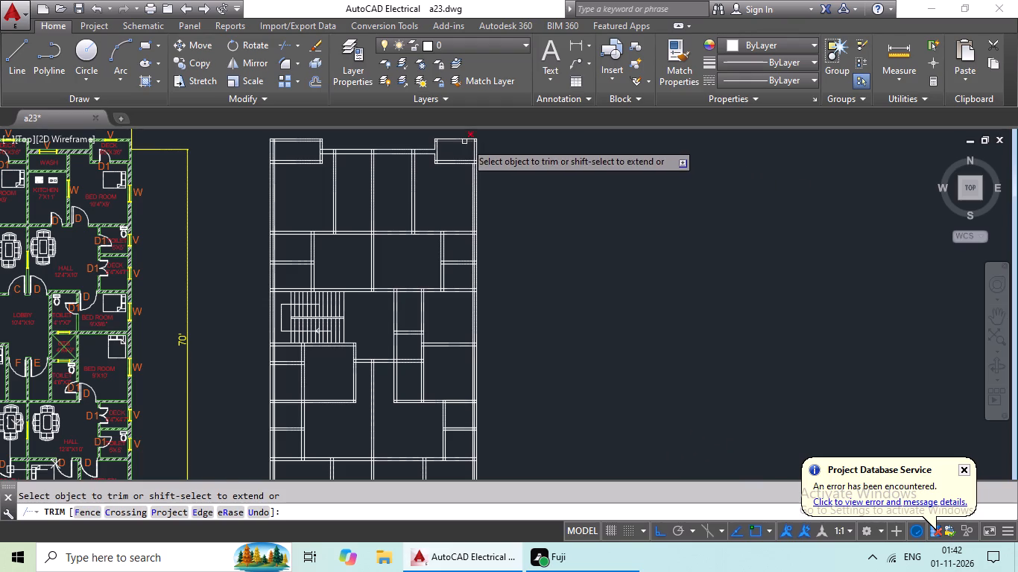
scroll(475, 143, "up", 3)
scroll(474, 158, "down", 3)
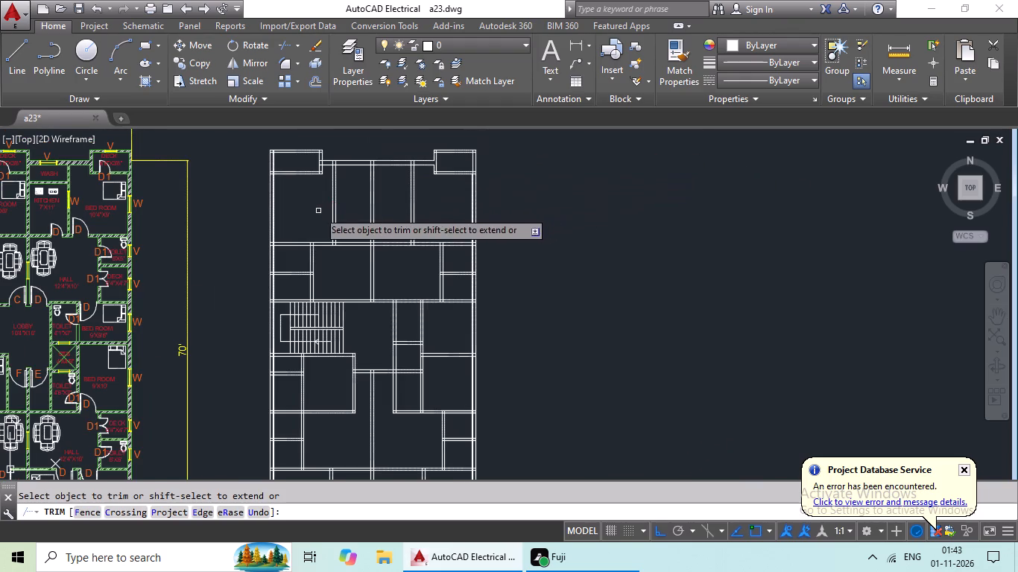
scroll(478, 169, "up", 3)
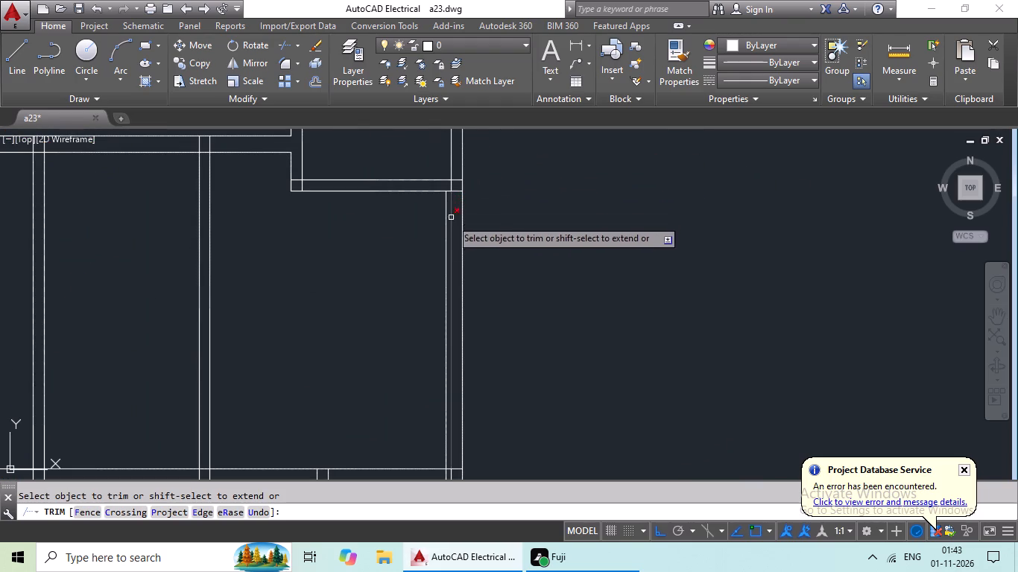
left_click(450, 225)
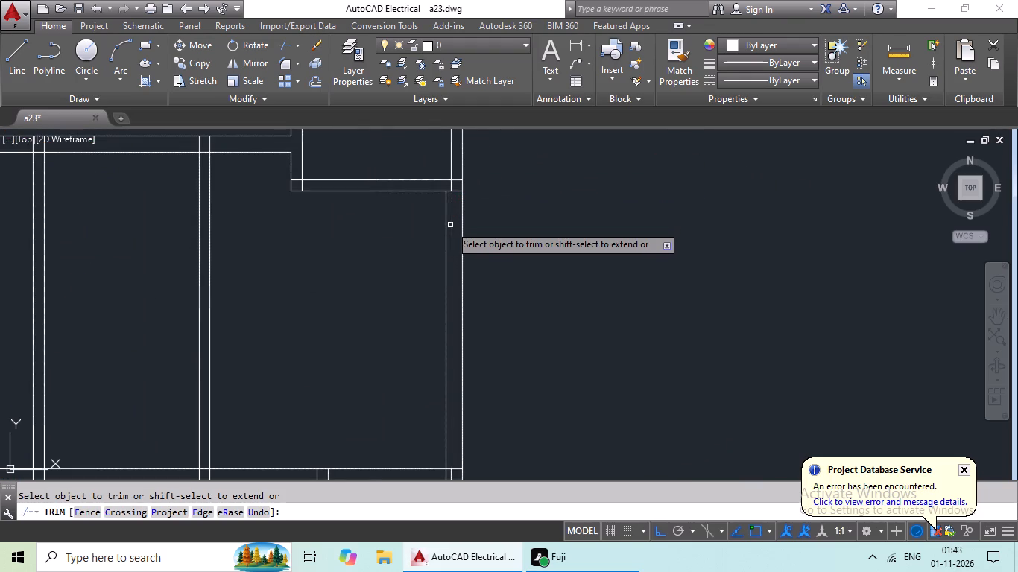
scroll(452, 230, "down", 1)
key("Escape")
key("Escape")
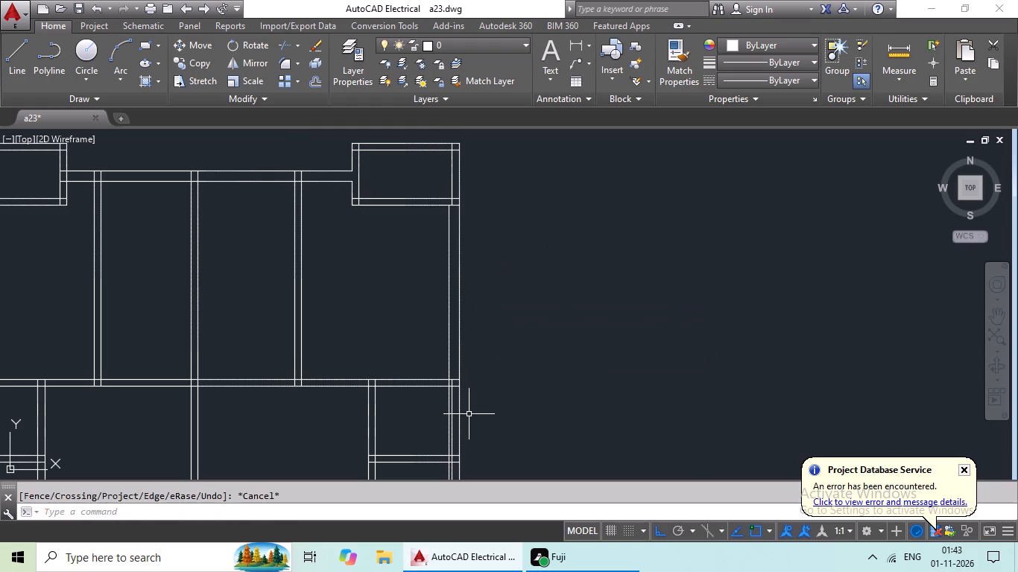
scroll(451, 429, "up", 2)
left_click(450, 417)
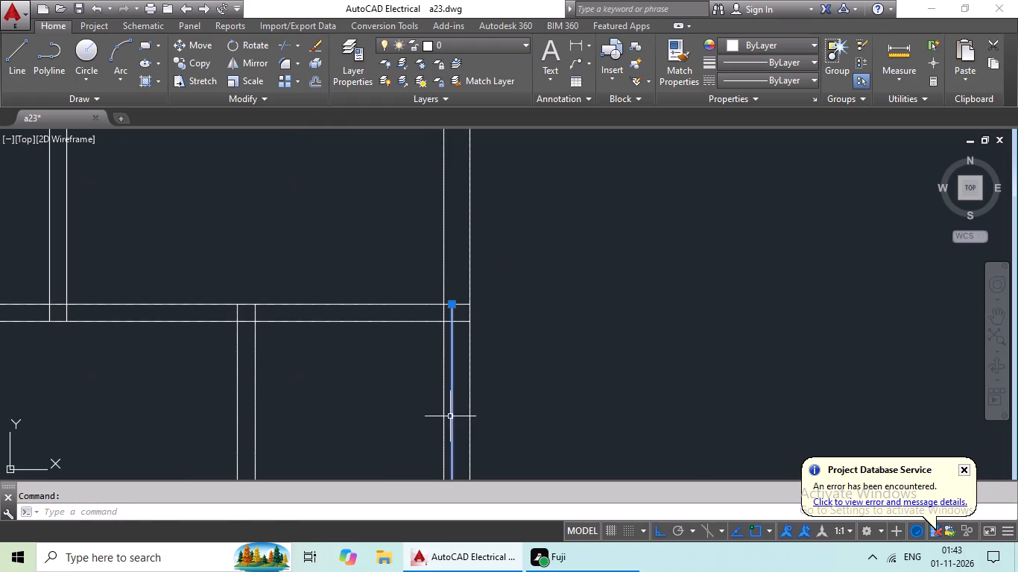
key("Delete")
Trim the 6" offset line off the left outer wall above the bottom-left deck's top wall.
key("t")
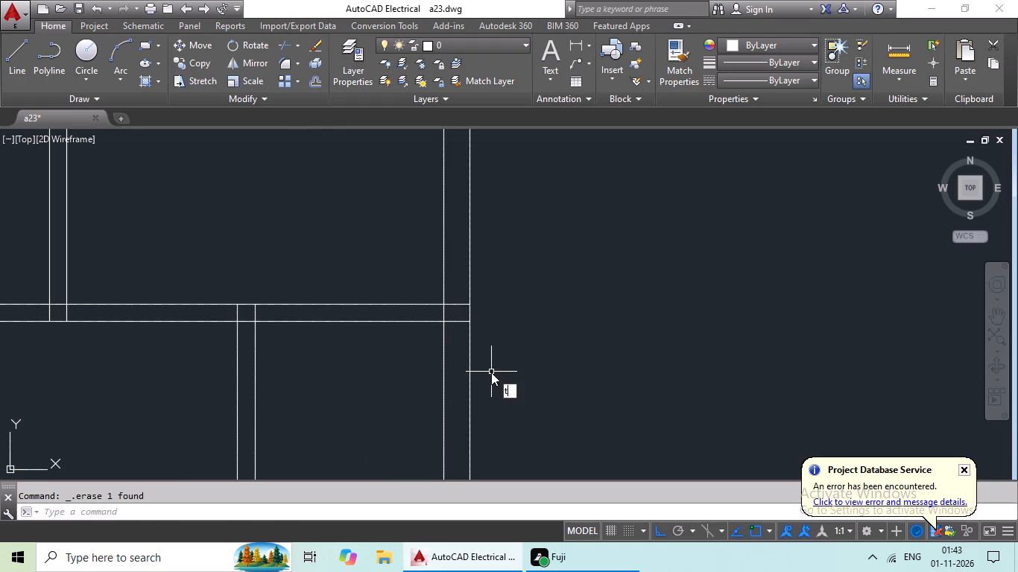
key("r")
key("space")
key("space")
scroll(531, 353, "down", 3)
middle_click_drag(522, 363, 596, 239)
middle_click_drag(495, 372, 535, 255)
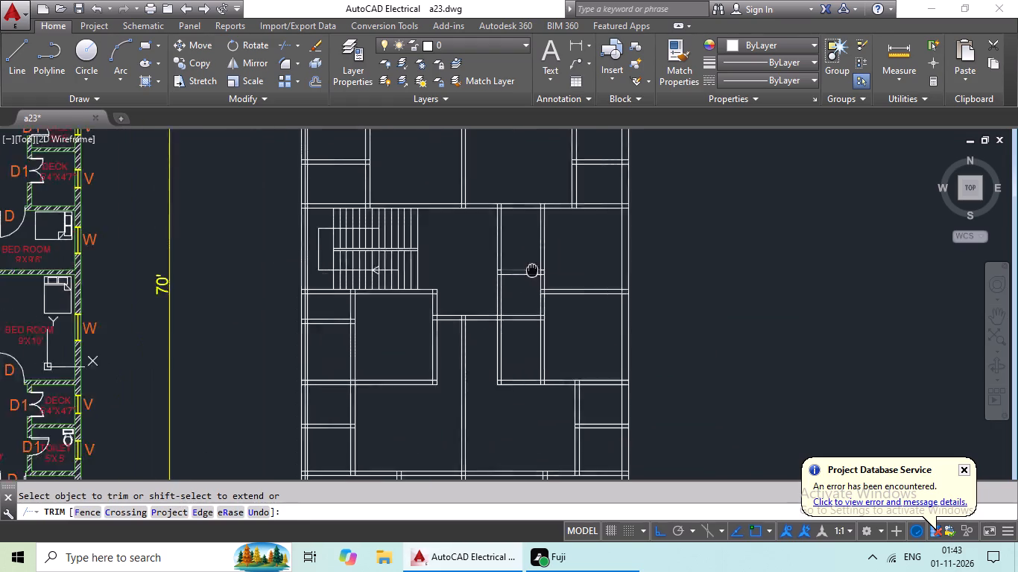
middle_click_drag(535, 255, 540, 222)
middle_click_drag(508, 341, 542, 233)
middle_click_drag(516, 345, 535, 297)
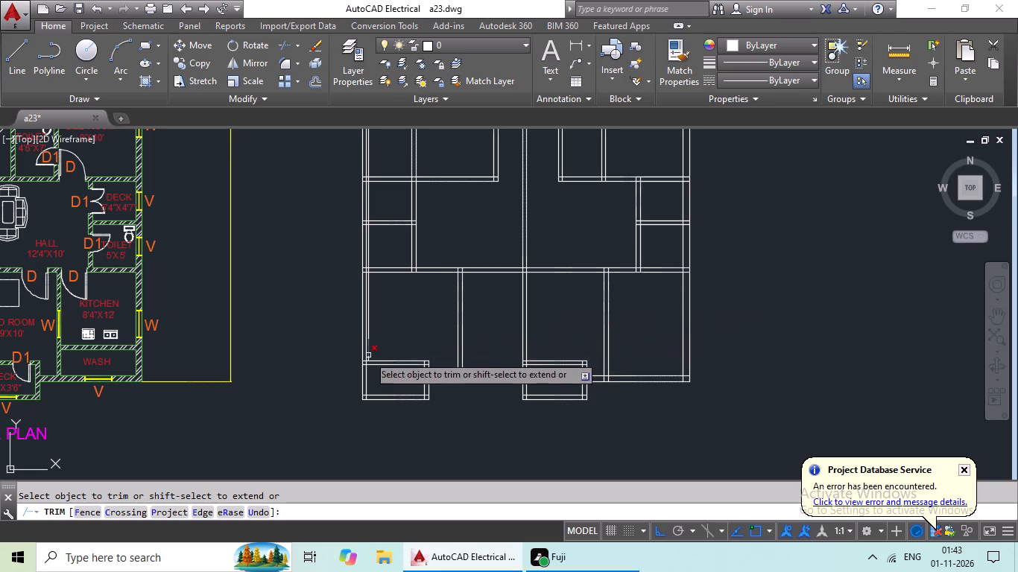
scroll(368, 355, "up", 4)
left_click(343, 372)
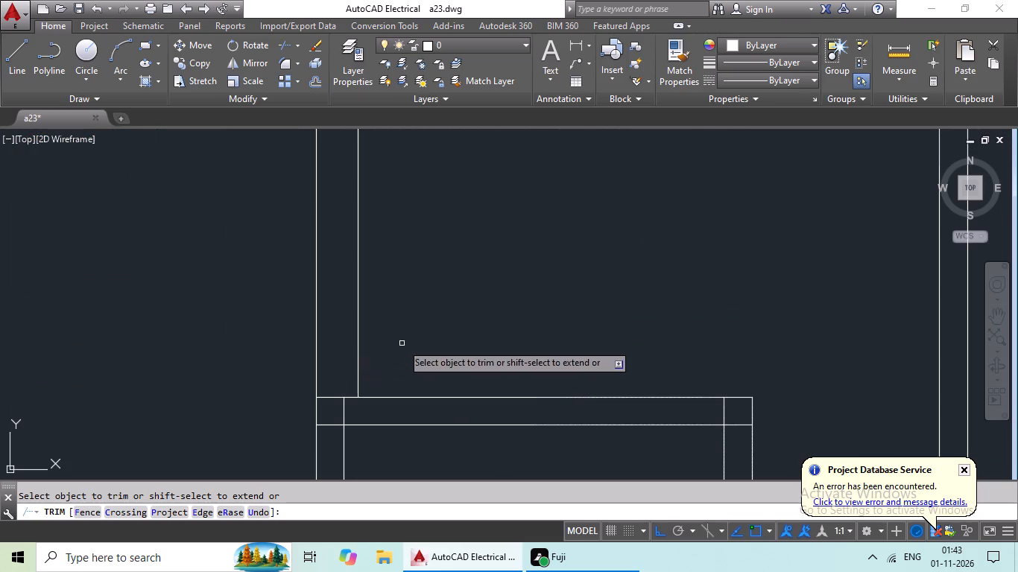
Restart Trim and cut the crossing wall lines out of the top-right deck's upper-left corner.
scroll(402, 343, "down", 6)
middle_click_drag(440, 314, 424, 340)
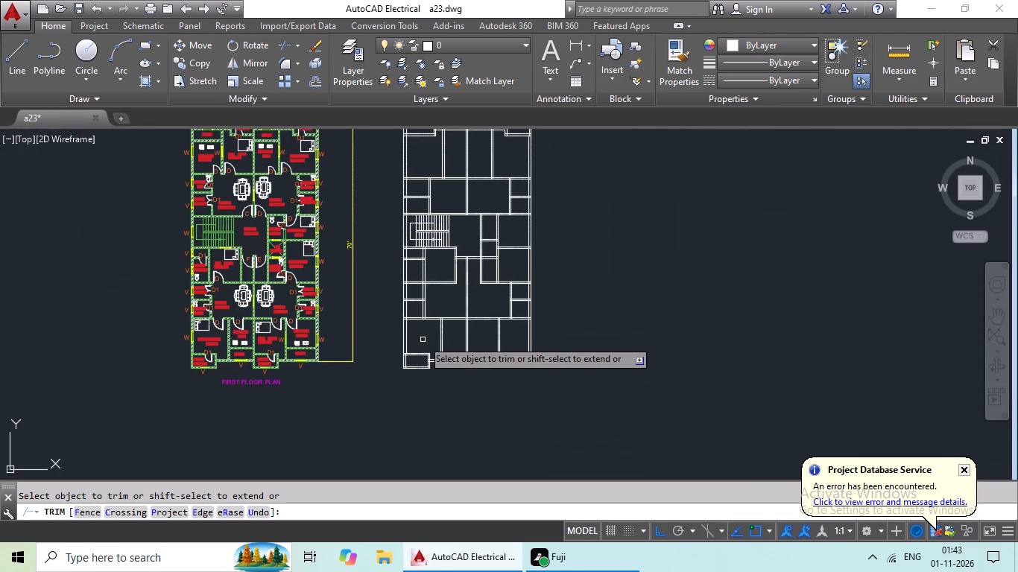
scroll(423, 340, "up", 4)
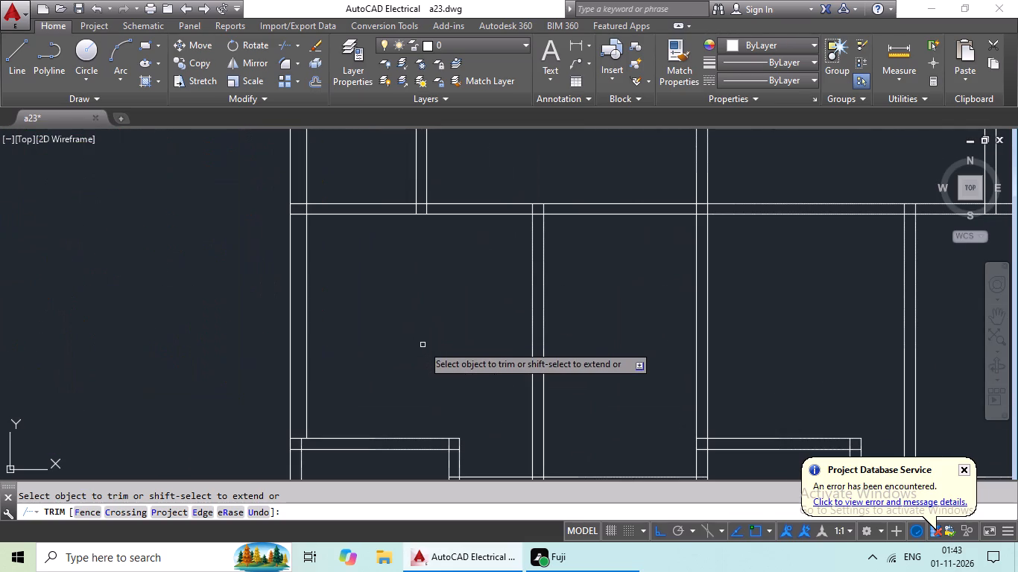
key("Escape")
type("tr")
key("space")
key("space")
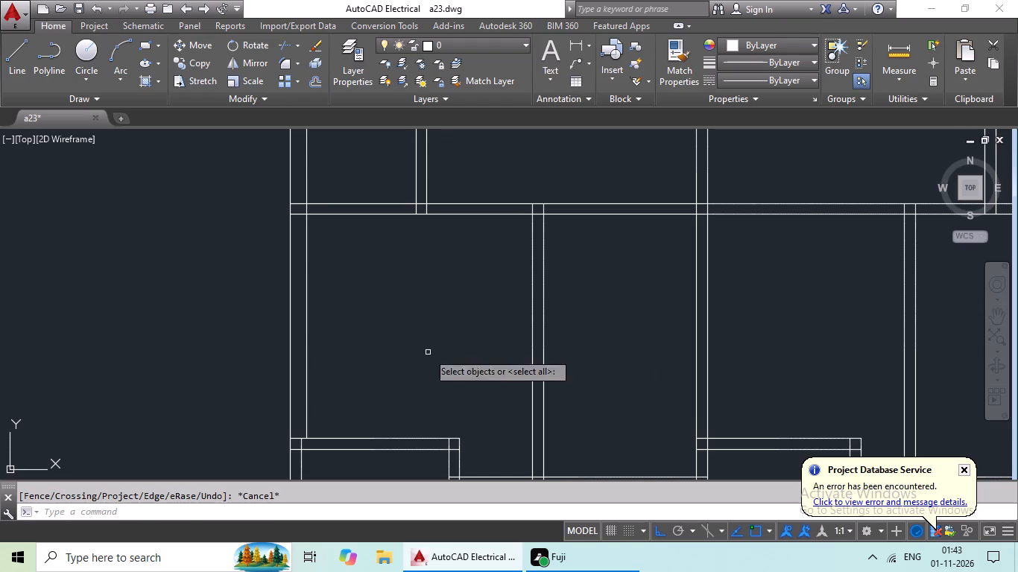
scroll(432, 360, "down", 2)
middle_click_drag(436, 357, 441, 345)
middle_click_drag(582, 207, 505, 413)
middle_click_drag(502, 280, 502, 319)
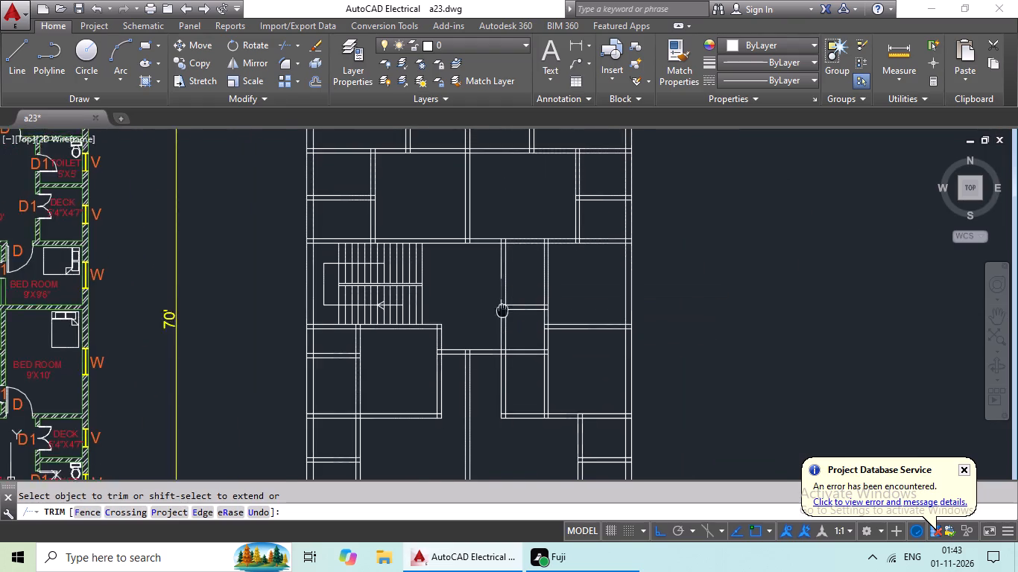
middle_click_drag(502, 319, 491, 412)
middle_click_drag(493, 226, 460, 405)
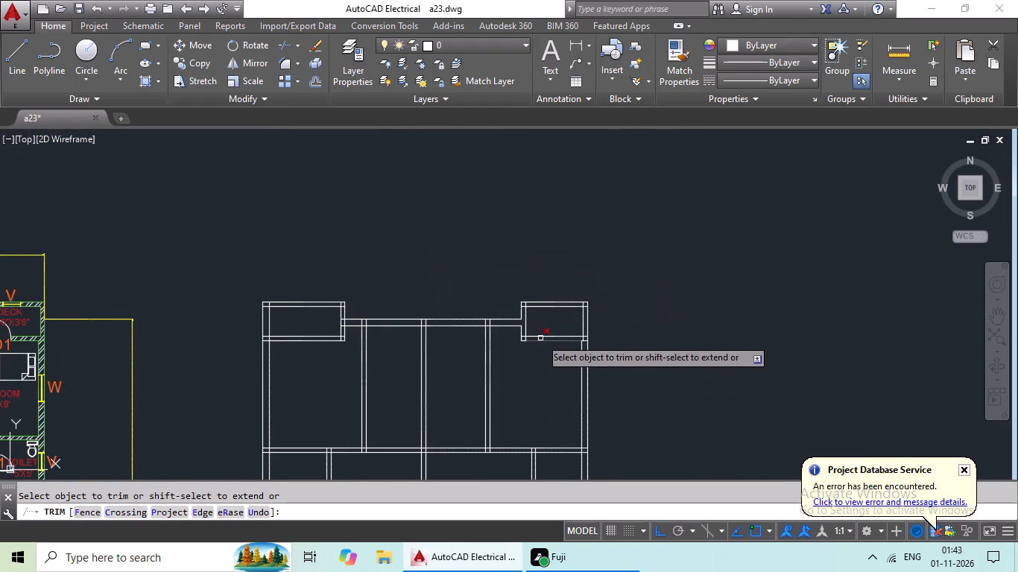
scroll(534, 312, "up", 5)
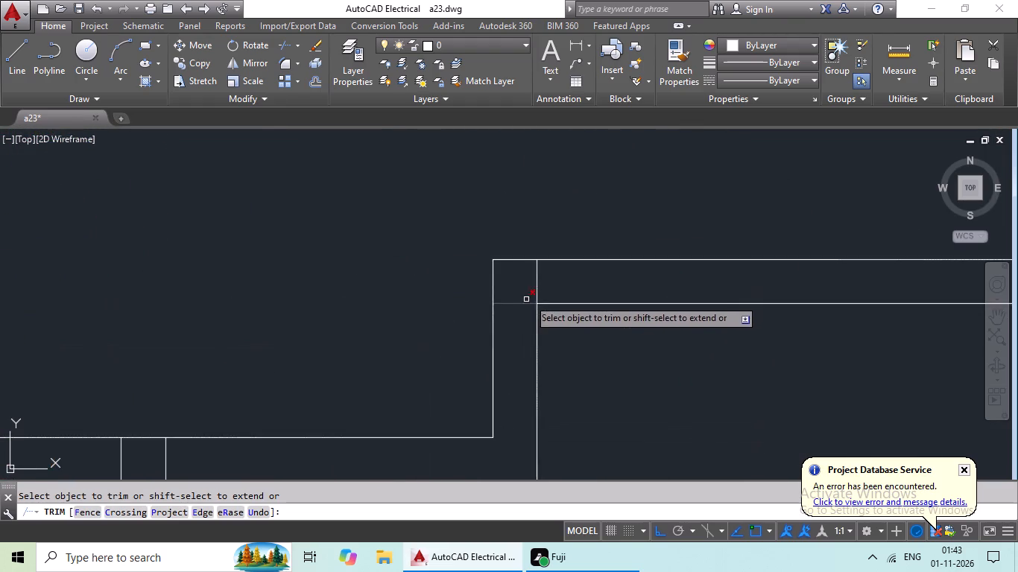
scroll(536, 291, "up", 3)
left_click_drag(600, 263, 508, 308)
left_click_drag(508, 303, 517, 293)
left_click_drag(524, 286, 478, 368)
left_click_drag(479, 360, 508, 342)
Trim the overlapping inner wall lines out of the top-right deck's lower-left corner.
scroll(550, 318, "down", 4)
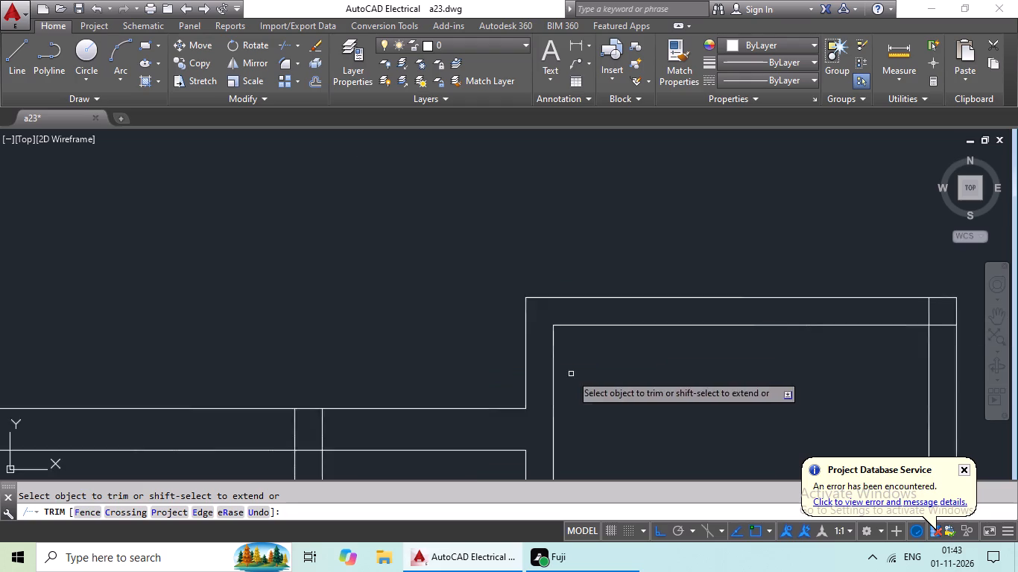
scroll(581, 376, "down", 1)
middle_click_drag(582, 371, 323, 247)
scroll(296, 341, "up", 4)
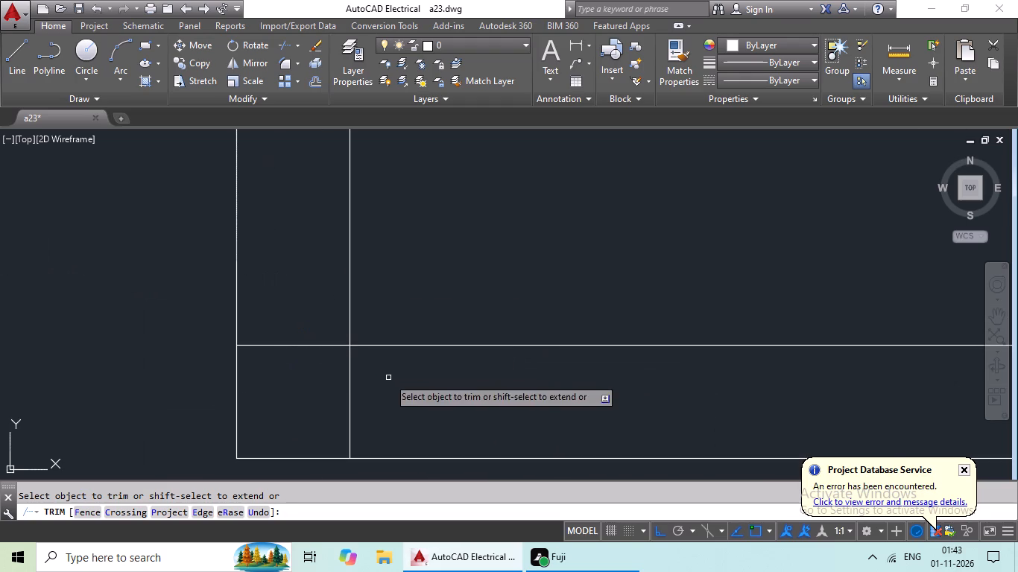
left_click_drag(391, 379, 326, 406)
left_click_drag(324, 406, 320, 378)
left_click_drag(323, 313, 306, 386)
left_click_drag(306, 381, 323, 381)
Trim the inner wall lines that overrun the top-right deck's lower-right corner.
scroll(414, 382, "down", 3)
middle_click_drag(450, 397, 282, 378)
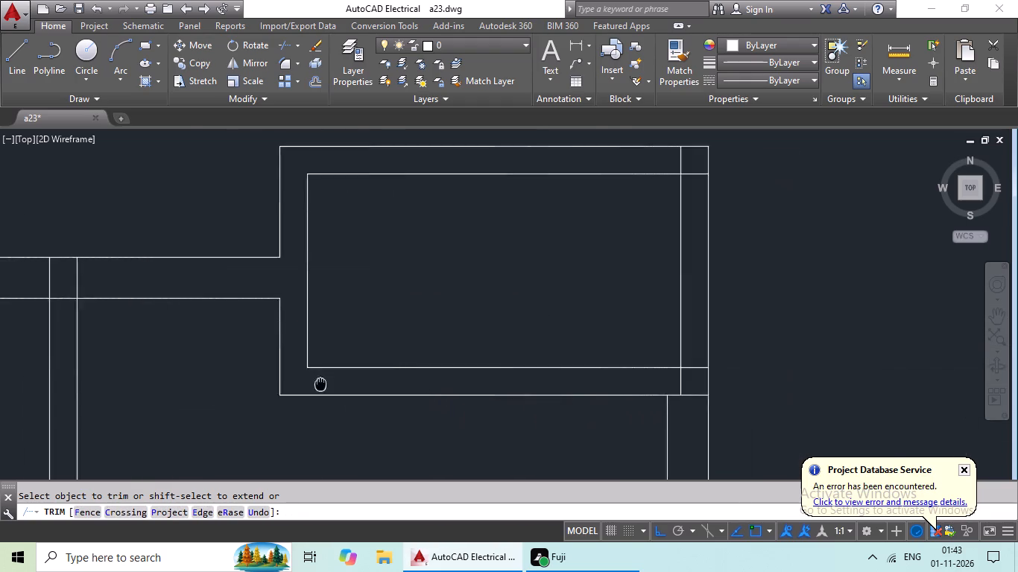
middle_click_drag(282, 378, 268, 371)
scroll(641, 366, "up", 4)
left_click_drag(402, 212, 376, 308)
left_click_drag(378, 305, 452, 305)
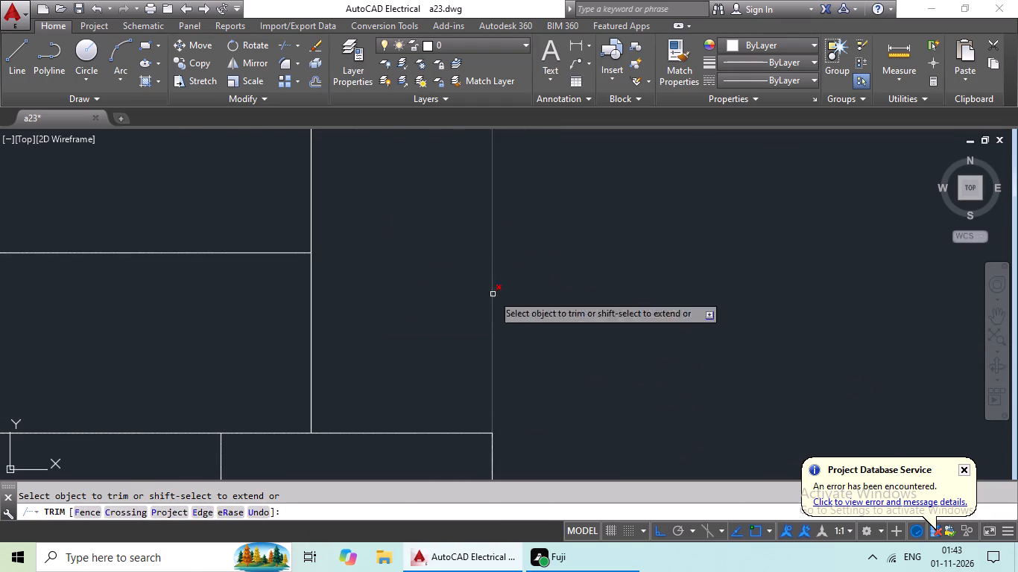
left_click_drag(486, 297, 256, 371)
left_click_drag(256, 369, 263, 370)
Trim the inner wall lines that overrun the top-right deck's upper-right corner.
scroll(305, 340, "down", 4)
middle_click_drag(312, 309, 314, 439)
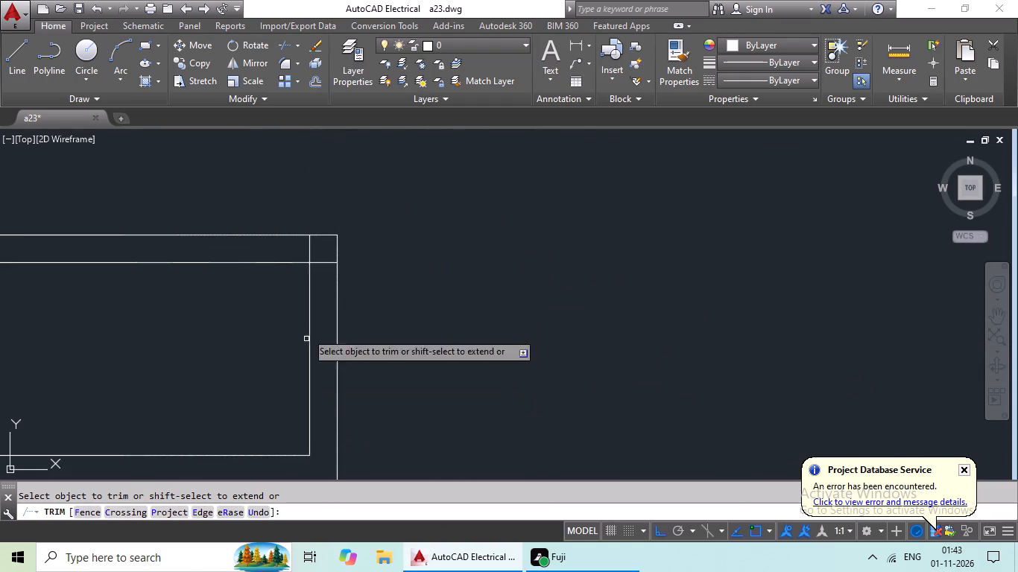
scroll(313, 243, "up", 4)
left_click_drag(368, 267, 332, 431)
left_click_drag(332, 422, 344, 389)
left_click_drag(358, 279, 168, 322)
left_click_drag(168, 322, 180, 322)
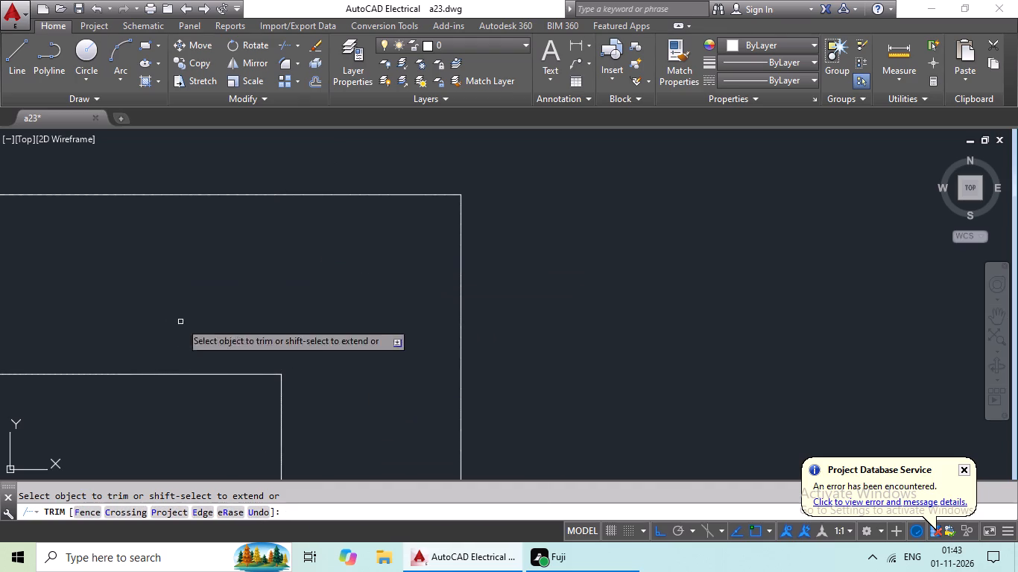
left_click_drag(180, 322, 192, 322)
Open the junction of the top rooms' right partition with the top outer wall by trimming the crossing lines.
scroll(329, 298, "down", 5)
middle_click_drag(235, 388, 439, 258)
scroll(319, 339, "down", 2)
middle_click_drag(303, 347, 510, 180)
middle_click_drag(244, 258, 264, 346)
scroll(472, 225, "up", 4)
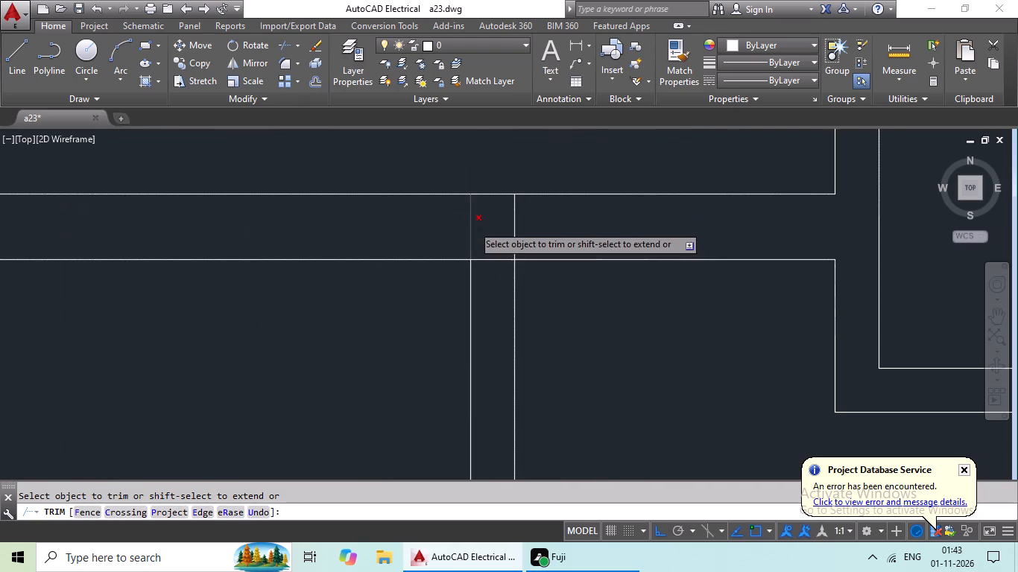
left_click_drag(584, 218, 448, 250)
left_click_drag(447, 249, 450, 242)
left_click_drag(481, 226, 483, 323)
left_click_drag(484, 320, 515, 305)
Trim the crossing lines where the top rooms' middle and left partitions meet the top outer wall.
scroll(545, 287, "down", 4)
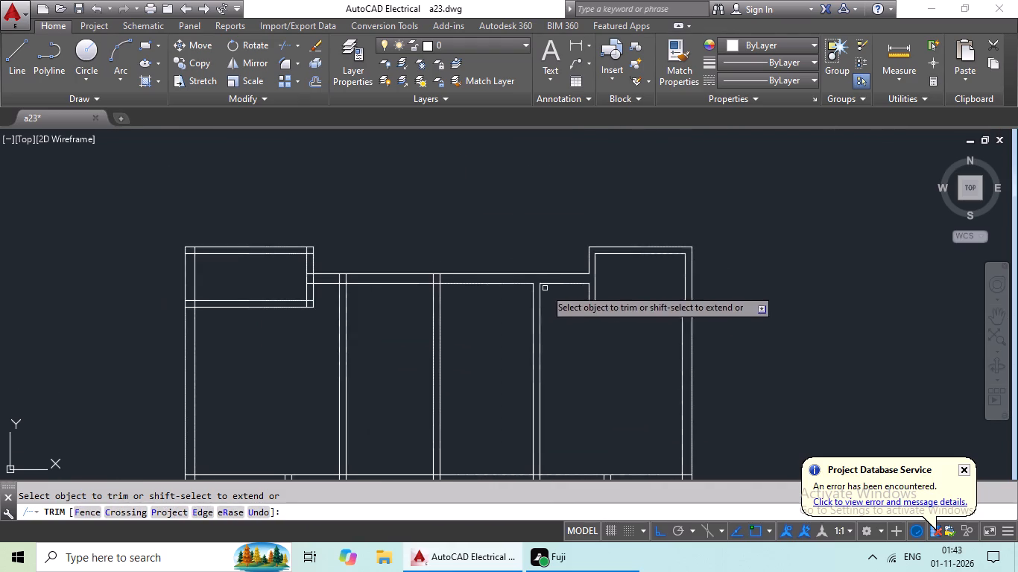
scroll(438, 280, "up", 4)
left_click_drag(495, 258, 340, 274)
left_click_drag(340, 274, 367, 274)
left_click_drag(413, 268, 411, 352)
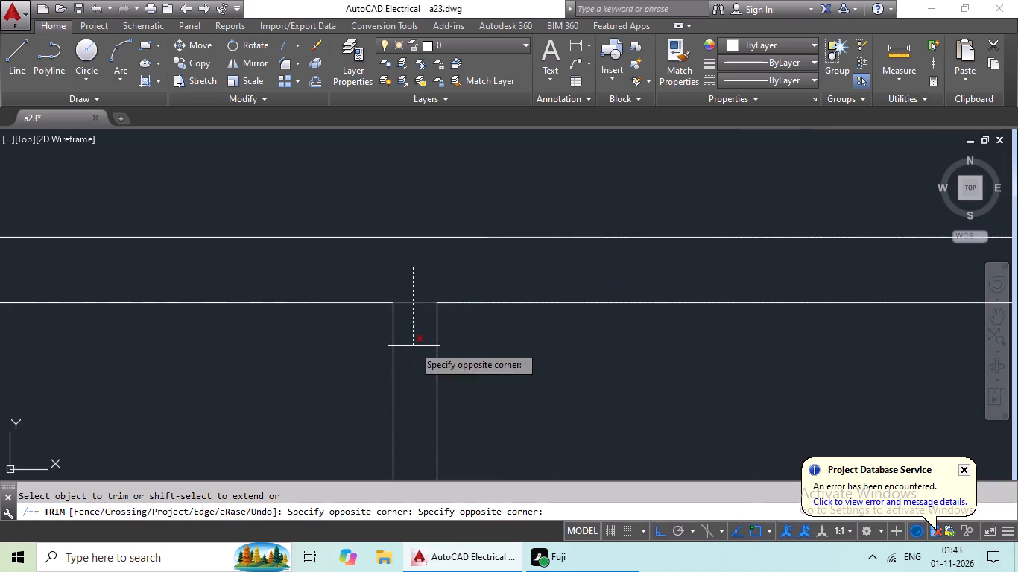
left_click_drag(414, 345, 449, 331)
scroll(525, 304, "down", 3)
scroll(335, 286, "up", 4)
left_click_drag(508, 297, 317, 343)
left_click_drag(317, 341, 344, 337)
left_click_drag(449, 327, 419, 399)
left_click_drag(420, 398, 437, 387)
Trim the crossing lines where the top outer wall joins the top-left deck's right wall.
scroll(544, 328, "down", 3)
scroll(436, 328, "up", 4)
left_click_drag(488, 311, 380, 365)
left_click_drag(380, 363, 396, 328)
left_click_drag(405, 241, 375, 405)
left_click(372, 406)
left_click_drag(405, 371, 374, 463)
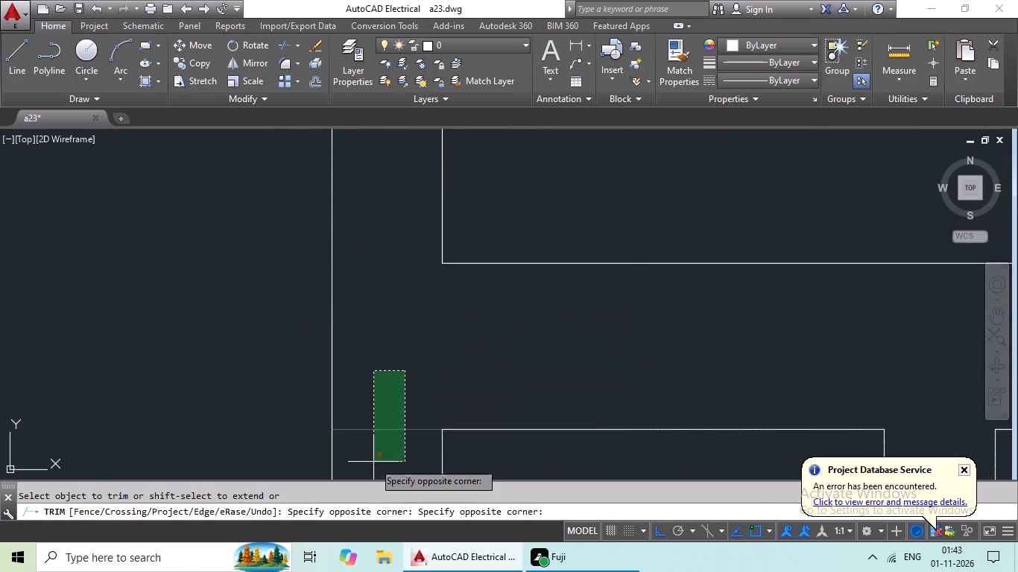
left_click_drag(373, 461, 400, 419)
Trim the overlapping inner wall lines out of the top-left deck's lower-right corner.
scroll(423, 364, "down", 3)
middle_click_drag(422, 381, 491, 334)
scroll(466, 414, "up", 3)
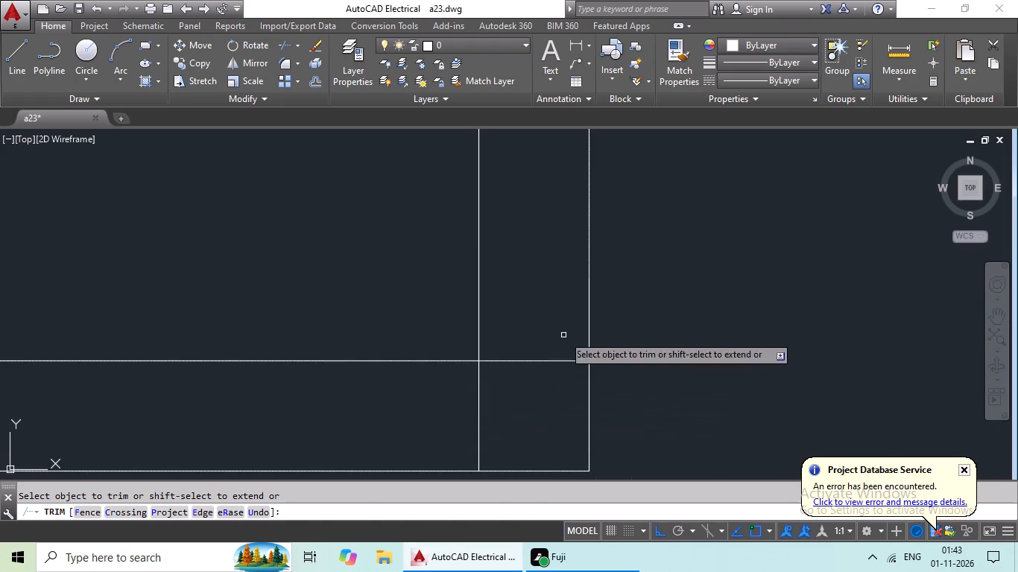
left_click_drag(560, 337, 525, 401)
left_click(525, 397)
left_click_drag(530, 389, 446, 417)
left_click(446, 417)
Trim the crossing lines where the top-left deck's bottom wall meets the left outer wall.
scroll(493, 393, "down", 3)
middle_click_drag(356, 403, 640, 401)
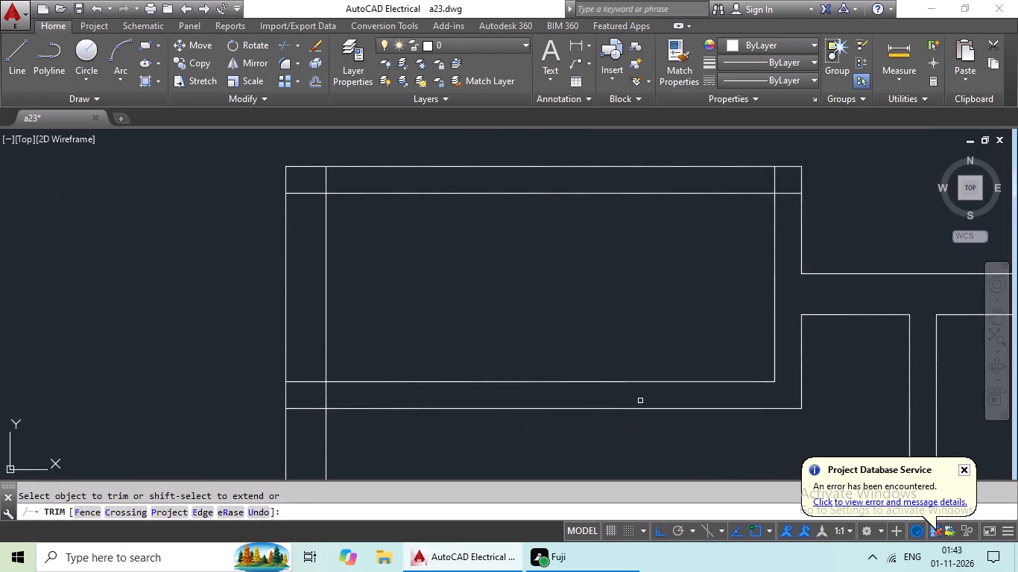
scroll(324, 395, "up", 3)
left_click_drag(366, 395, 282, 418)
left_click_drag(282, 417, 285, 402)
left_click_drag(274, 291, 268, 410)
left_click(269, 404)
left_click_drag(278, 404, 246, 479)
left_click(247, 473)
Trim the inner wall lines that overrun the top-left deck's upper-left corner.
scroll(431, 336, "down", 3)
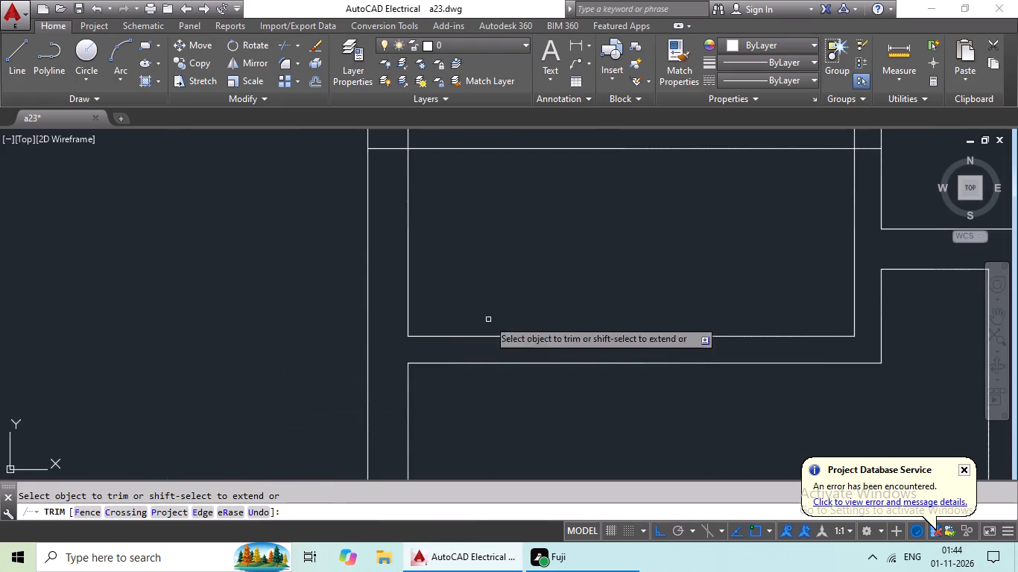
scroll(524, 273, "down", 2)
middle_click_drag(528, 279, 484, 347)
scroll(434, 299, "up", 5)
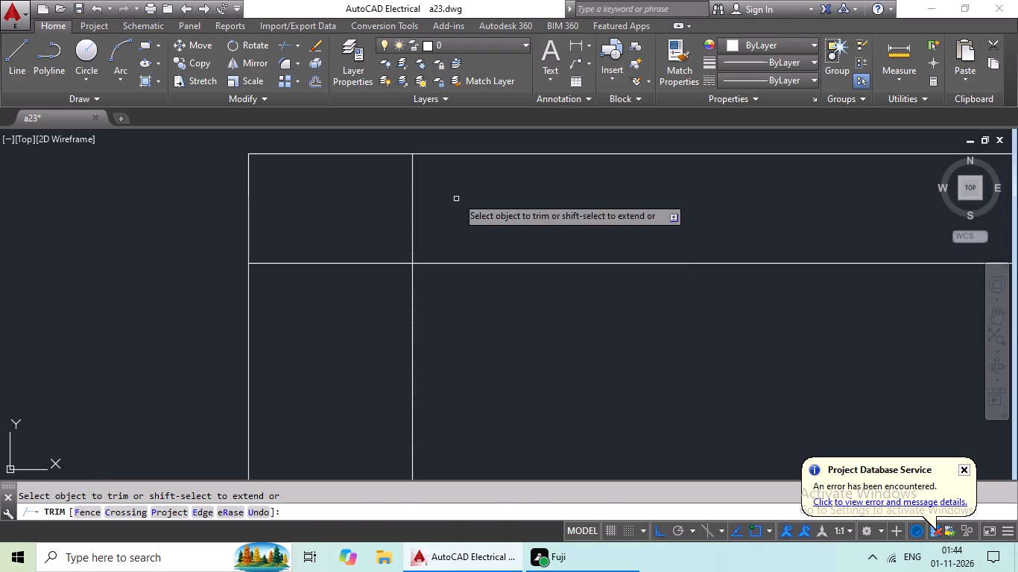
left_click_drag(456, 190, 374, 217)
left_click_drag(374, 217, 381, 214)
left_click_drag(399, 206, 329, 287)
left_click_drag(329, 287, 344, 280)
Trim the inner wall lines that overrun the top-left deck's upper-right corner.
scroll(427, 271, "down", 4)
middle_click_drag(546, 342, 309, 353)
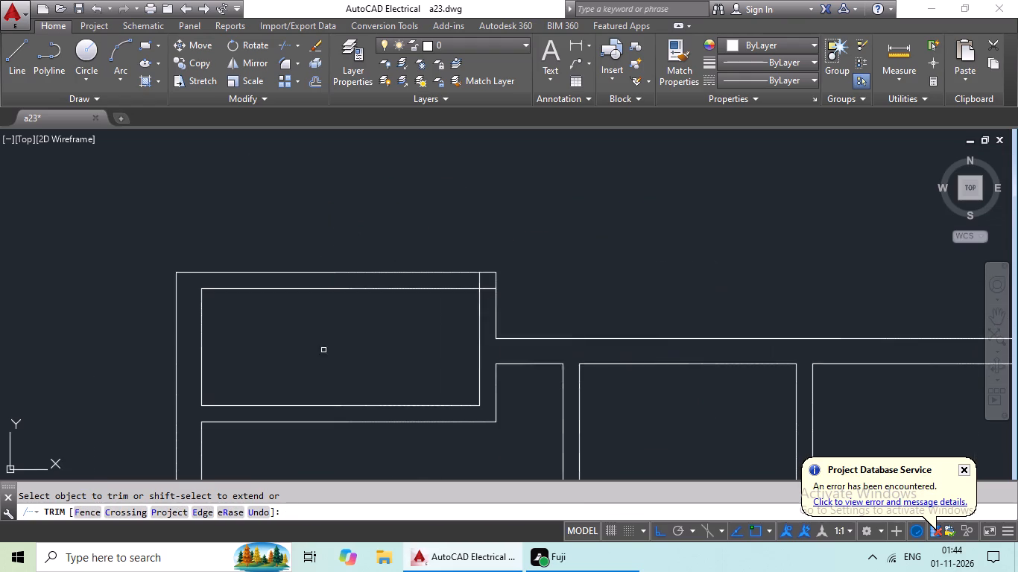
scroll(482, 282, "up", 4)
left_click_drag(544, 288, 508, 370)
left_click_drag(508, 370, 508, 350)
left_click_drag(515, 256, 396, 287)
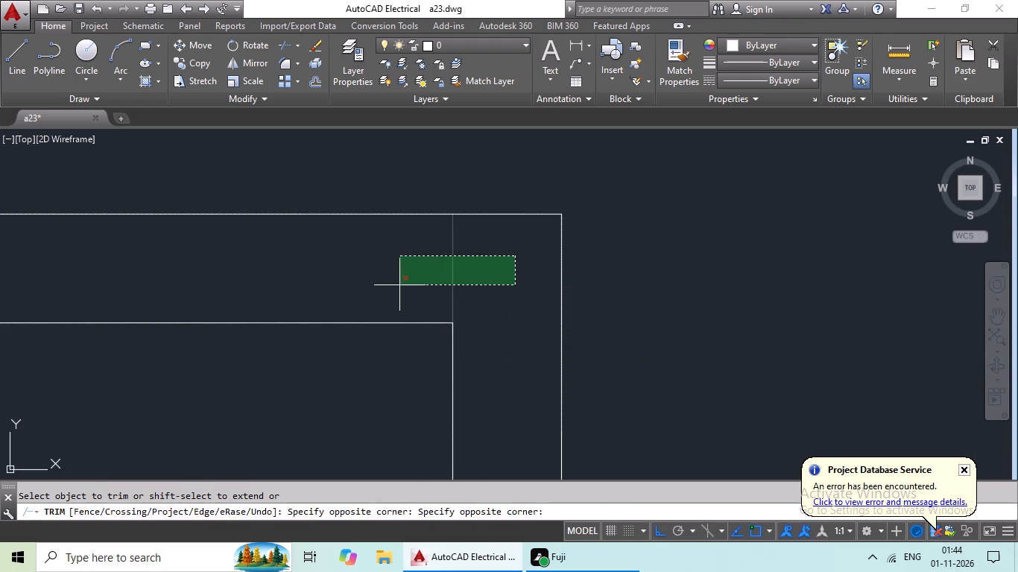
left_click_drag(396, 287, 396, 287)
left_click(396, 286)
Trim the crossing lines where the horizontal wall below the top rooms meets the left outer wall.
scroll(445, 280, "down", 2)
scroll(274, 381, "down", 2)
middle_click_drag(274, 381, 376, 223)
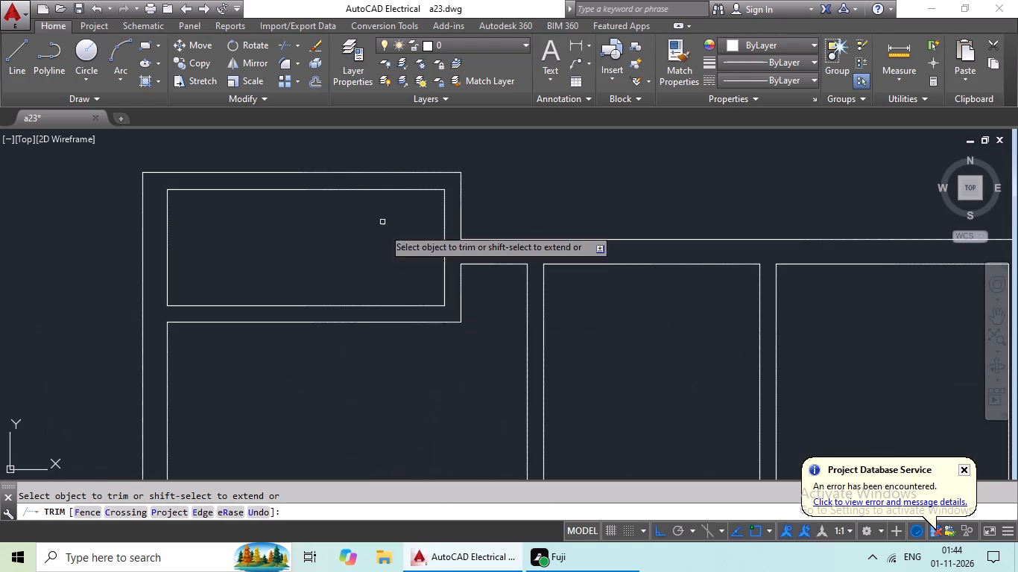
scroll(314, 300, "down", 2)
middle_click_drag(320, 349, 368, 229)
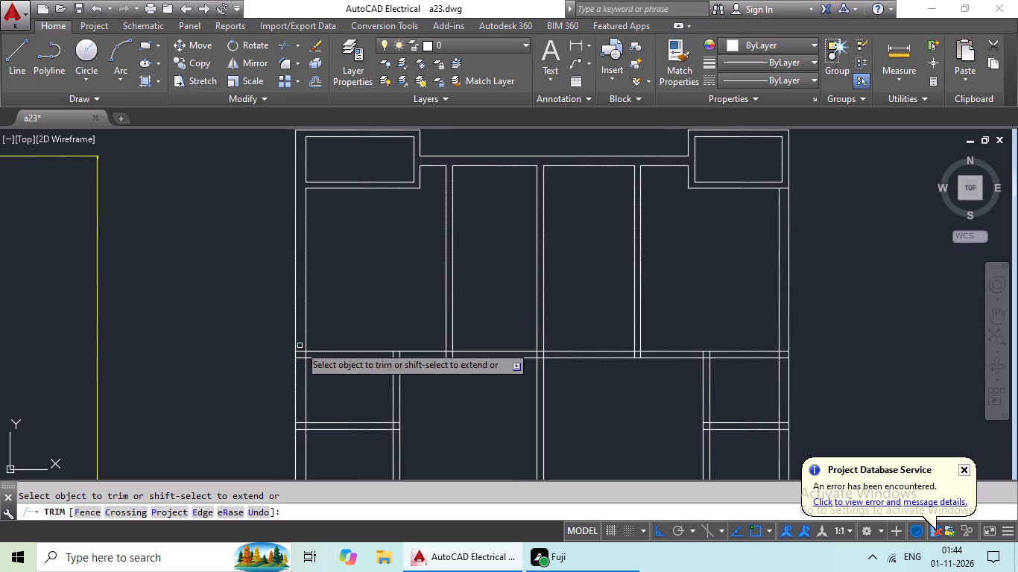
scroll(302, 363, "up", 4)
left_click_drag(367, 300, 303, 311)
left_click(298, 314)
left_click_drag(291, 234, 276, 336)
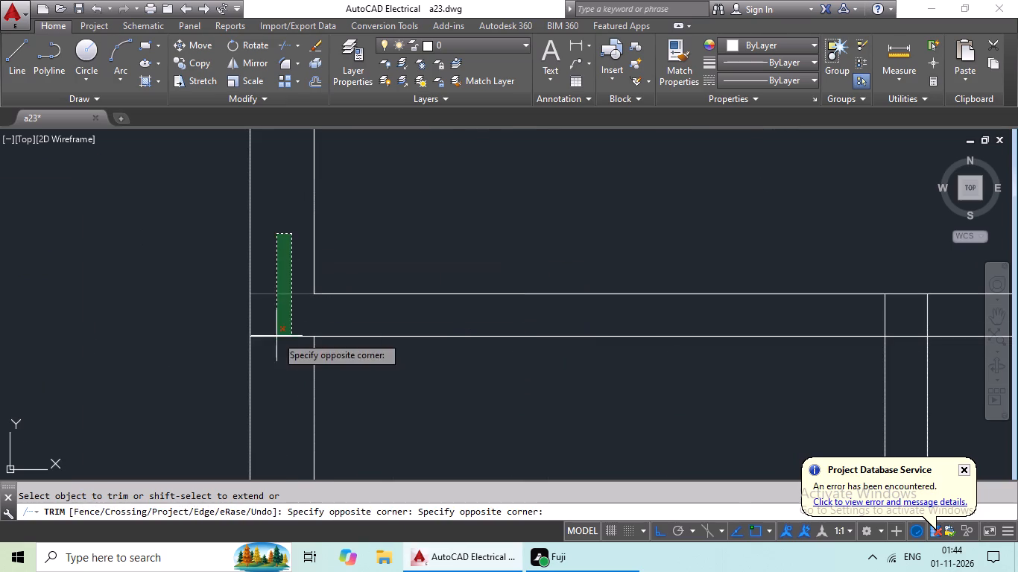
left_click(276, 336)
left_click_drag(274, 331, 274, 348)
left_click(276, 347)
Trim the junction where the leftmost partition below the top rooms' bottom wall meets that wall.
scroll(371, 344, "down", 2)
middle_click_drag(402, 374, 384, 374)
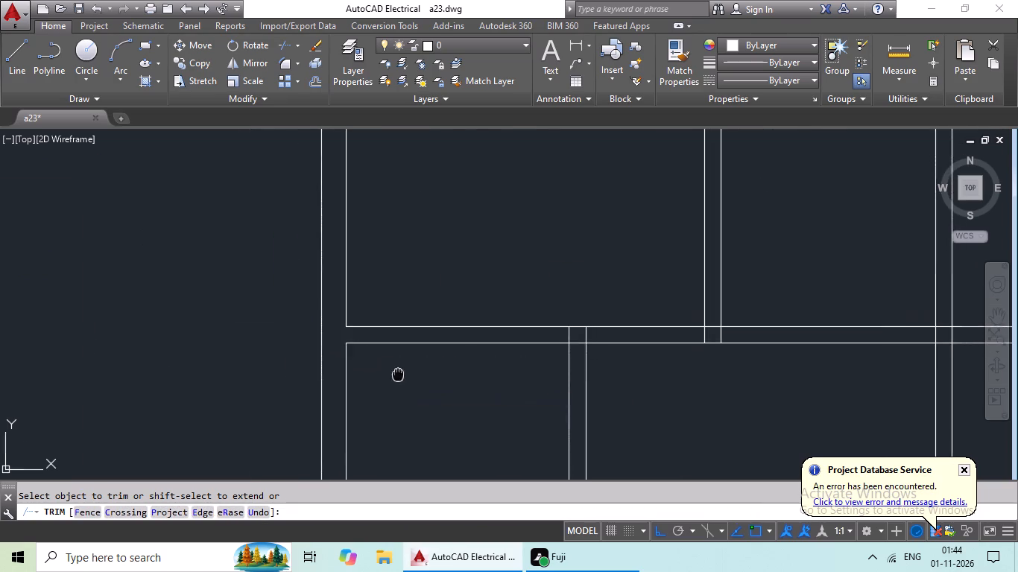
middle_click_drag(384, 374, 238, 358)
scroll(429, 317, "up", 4)
left_click_drag(464, 309, 215, 360)
left_click_drag(217, 354, 265, 343)
left_click_drag(339, 349, 352, 416)
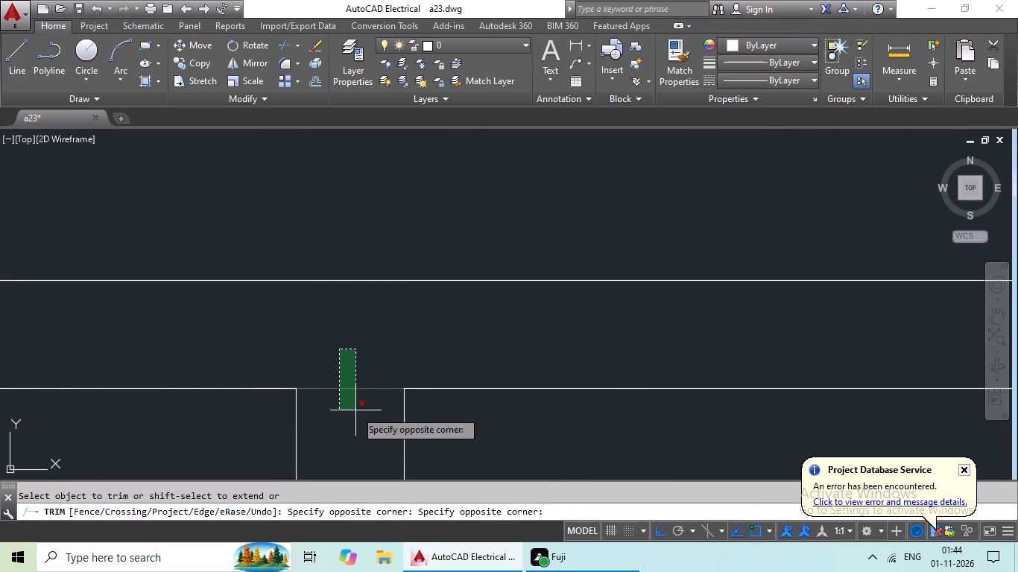
left_click_drag(355, 410, 412, 371)
Trim the crossing lines where the top rooms' left partition meets their bottom wall.
scroll(434, 311, "down", 4)
middle_click_drag(496, 381, 395, 407)
scroll(461, 359, "up", 4)
scroll(568, 324, "up", 1)
left_click_drag(578, 322, 350, 372)
left_click_drag(338, 381, 331, 387)
left_click_drag(408, 271, 391, 366)
left_click(395, 360)
Trim the crossing lines where the central partition passes through the top rooms' bottom wall.
scroll(454, 355, "down", 4)
middle_click_drag(475, 377, 259, 381)
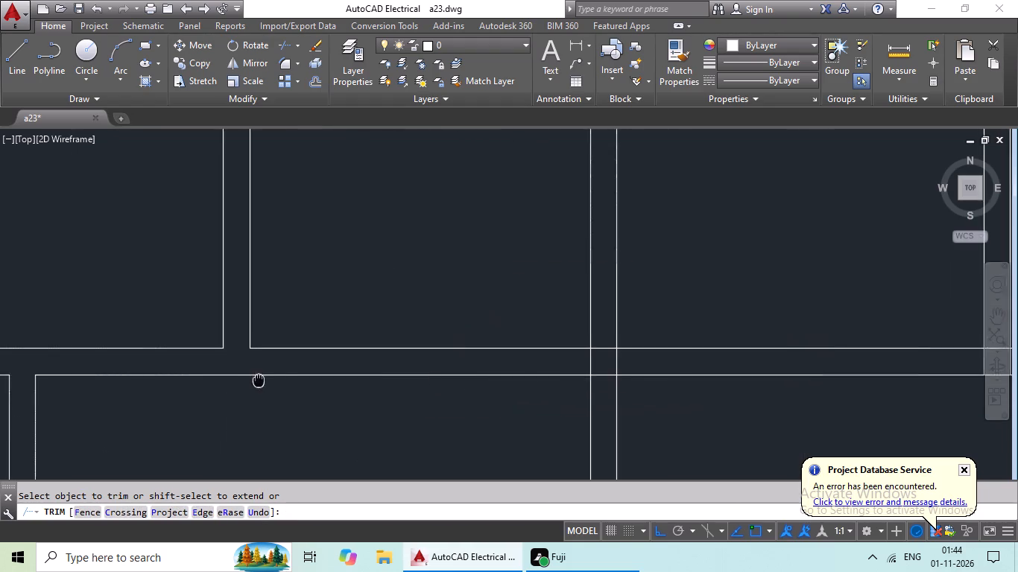
scroll(633, 369, "up", 3)
left_click_drag(615, 339, 334, 368)
left_click_drag(334, 368, 370, 348)
left_click_drag(490, 250, 516, 461)
left_click_drag(516, 461, 525, 447)
Trim the junction where the top rooms' right partition meets their bottom wall.
scroll(544, 381, "down", 3)
middle_click_drag(571, 412, 159, 331)
scroll(510, 293, "up", 2)
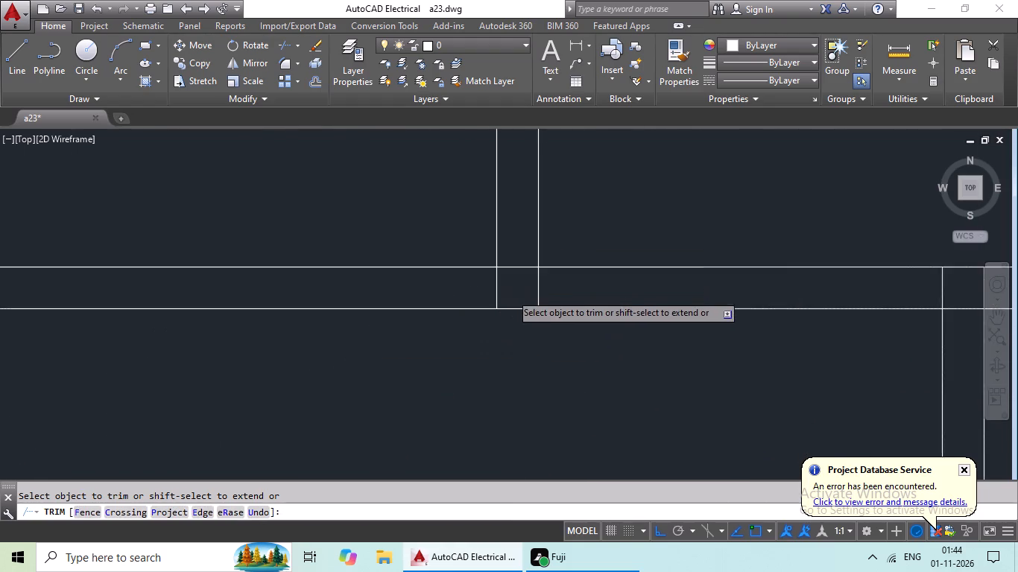
scroll(510, 293, "up", 2)
left_click_drag(693, 249, 391, 328)
left_click_drag(391, 328, 457, 298)
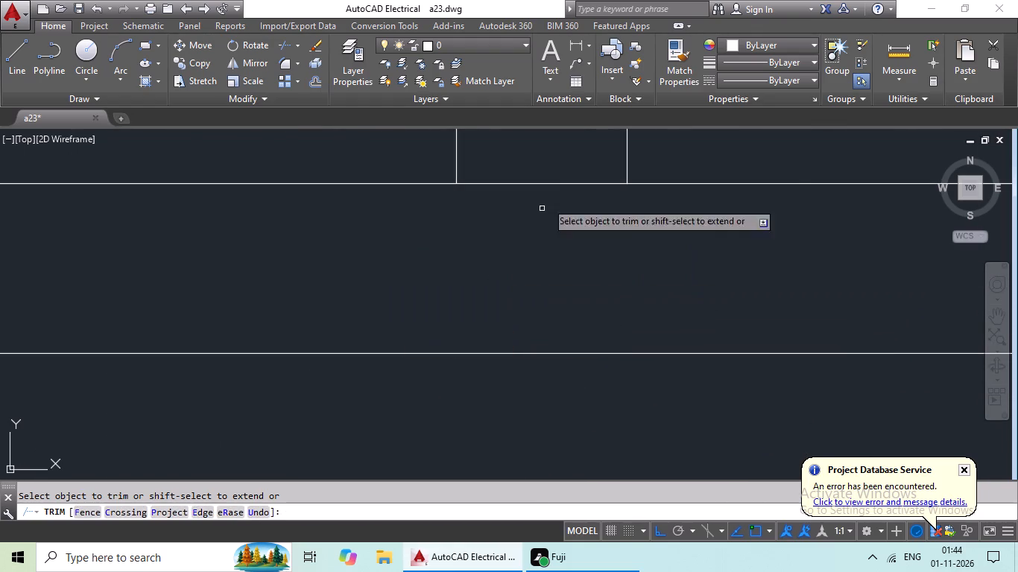
left_click_drag(577, 157, 549, 239)
left_click(549, 239)
Trim the junction where the rightmost partition below the top rooms' bottom wall meets that wall.
scroll(627, 249, "down", 4)
scroll(696, 331, "down", 1)
middle_click_drag(698, 353, 434, 387)
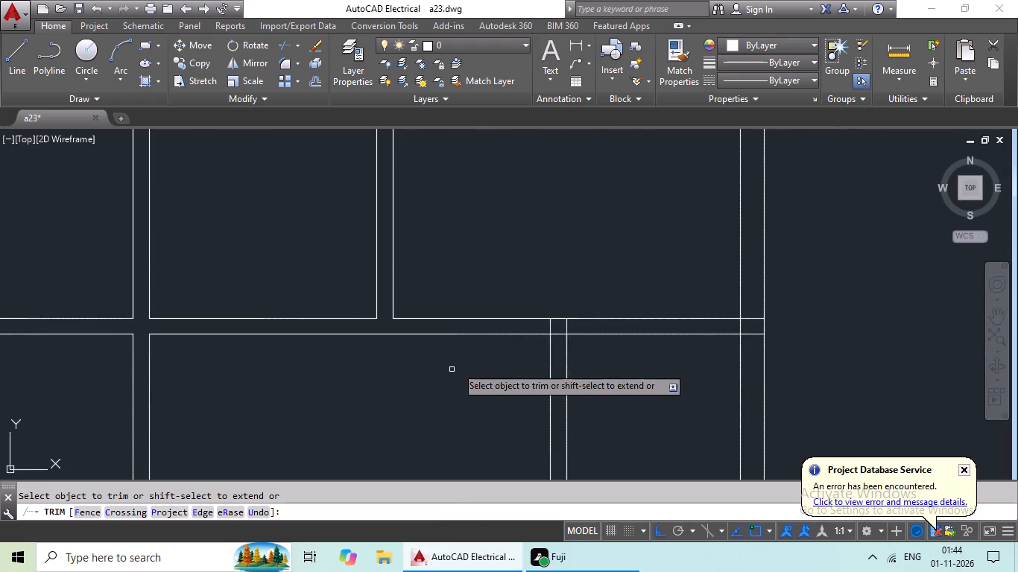
scroll(563, 342, "up", 4)
left_click_drag(639, 226, 341, 292)
left_click_drag(345, 286, 388, 273)
left_click_drag(532, 272, 541, 370)
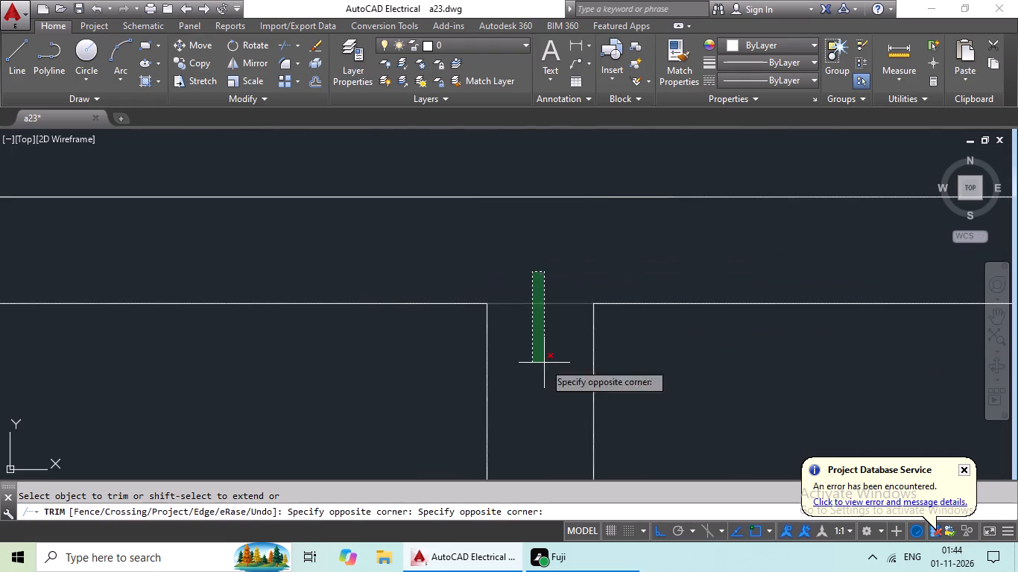
left_click(544, 363)
Trim the crossing lines where the top rooms' bottom wall meets the right outer wall.
scroll(619, 332, "down", 3)
middle_click_drag(627, 348, 192, 365)
scroll(485, 337, "up", 4)
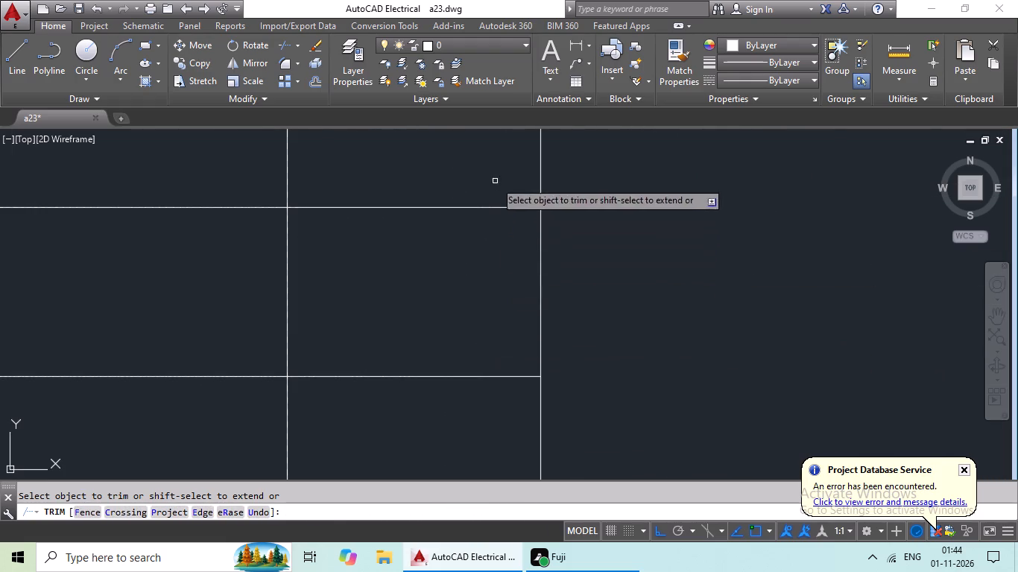
left_click_drag(489, 191, 404, 421)
left_click(413, 404)
left_click_drag(316, 269, 68, 290)
left_click(183, 282)
Trim the junction where the divider between the two small left rooms meets the partition on their right.
scroll(245, 267, "down", 2)
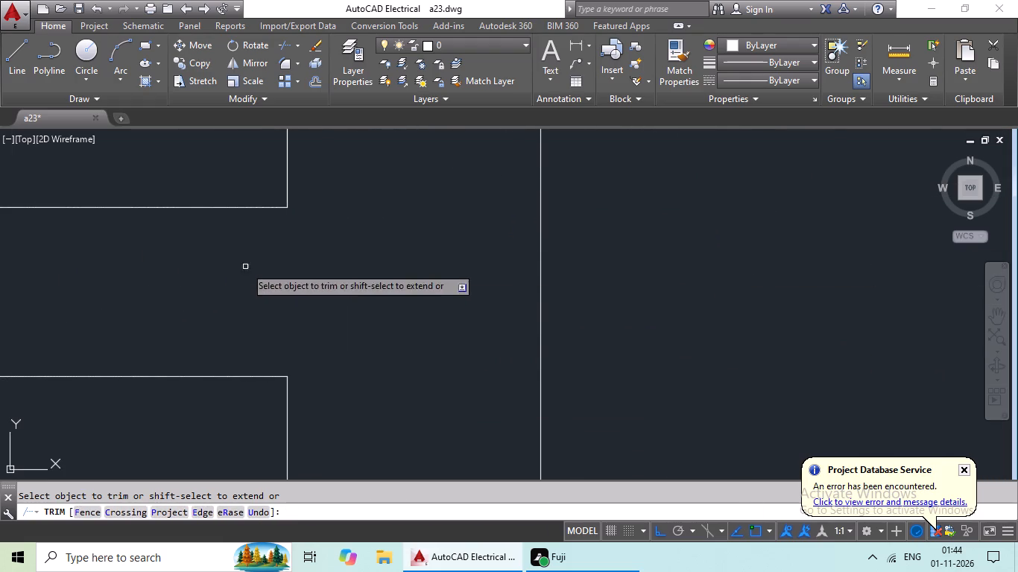
scroll(245, 267, "down", 2)
scroll(150, 325, "down", 3)
middle_click_drag(95, 352, 226, 293)
scroll(204, 302, "down", 2)
middle_click_drag(186, 311, 290, 297)
scroll(196, 304, "up", 8)
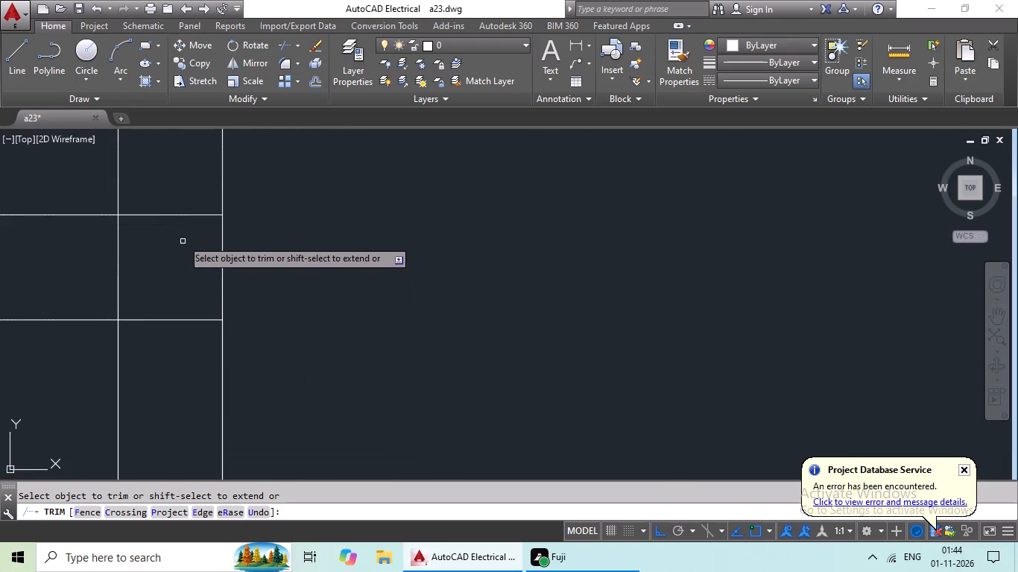
left_click_drag(174, 221, 146, 360)
left_click_drag(147, 356, 151, 346)
left_click_drag(165, 222, 151, 289)
left_click_drag(151, 289, 154, 282)
left_click_drag(177, 174, 169, 264)
left_click(169, 263)
left_click_drag(167, 273, 69, 299)
left_click(69, 299)
Trim the crossing lines where the divider between the two small left rooms meets the left outer wall.
scroll(124, 298, "down", 3)
middle_click_drag(105, 315, 457, 311)
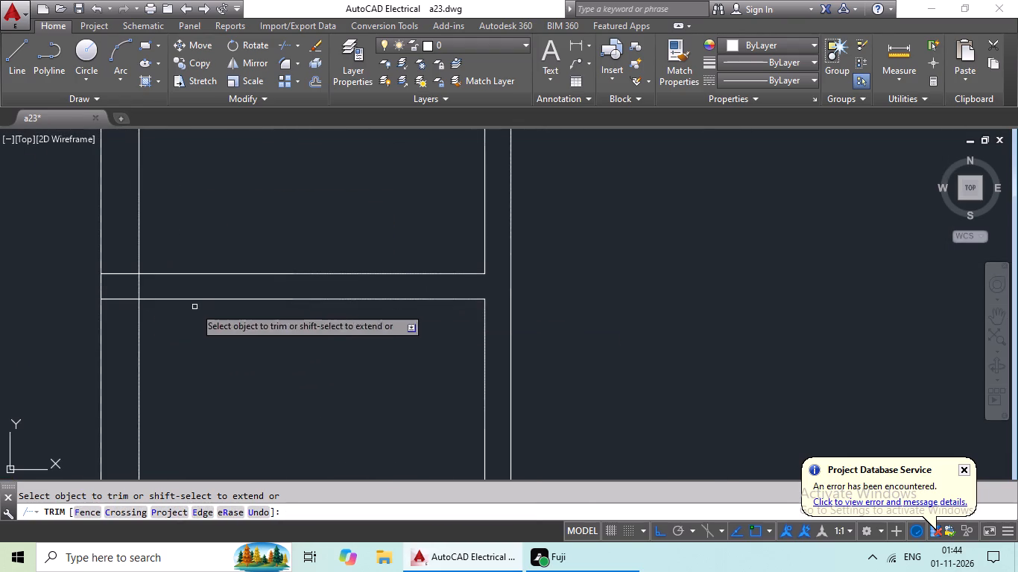
scroll(134, 283, "up", 3)
left_click_drag(214, 279, 128, 305)
left_click(128, 305)
left_click_drag(104, 217, 74, 384)
left_click_drag(74, 384, 83, 372)
Trim the junction where the small left rooms' right partition meets the horizontal wall above the staircase.
scroll(200, 297, "down", 4)
middle_click_drag(273, 386, 317, 279)
scroll(319, 289, "down", 3)
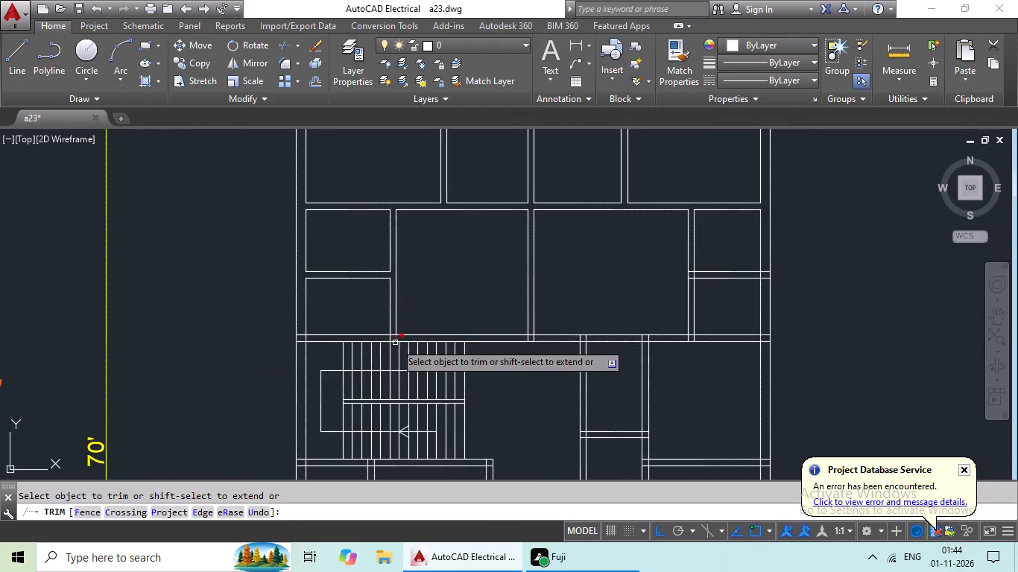
scroll(395, 343, "up", 6)
left_click_drag(408, 308, 276, 344)
left_click_drag(274, 345, 265, 350)
left_click_drag(347, 315, 263, 336)
left_click_drag(262, 337, 276, 310)
left_click_drag(314, 238, 312, 313)
left_click(312, 315)
Trim the crossing lines where the horizontal wall above the staircase meets the left outer wall.
scroll(347, 308, "down", 3)
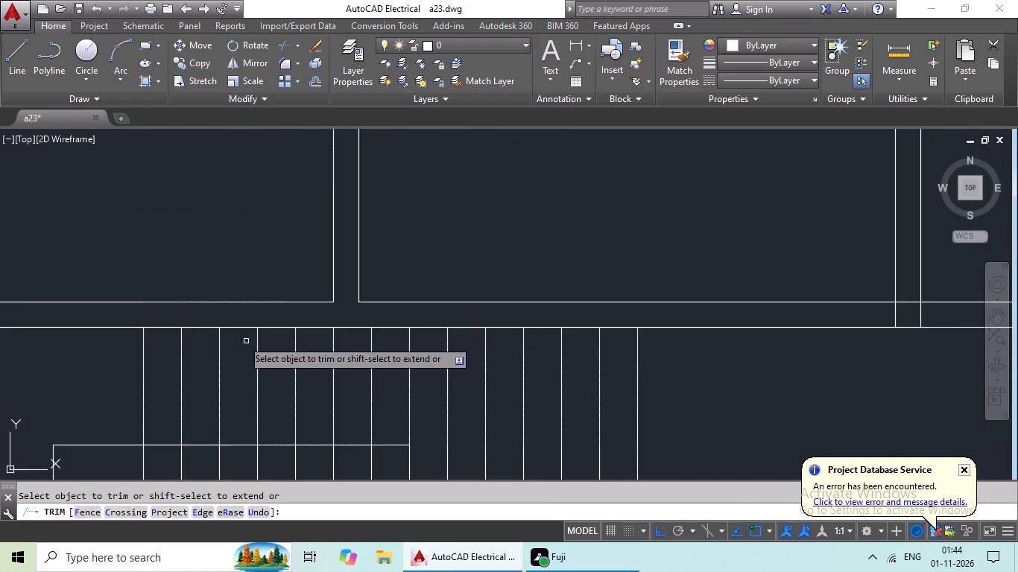
middle_click_drag(201, 327, 482, 313)
scroll(269, 300, "up", 3)
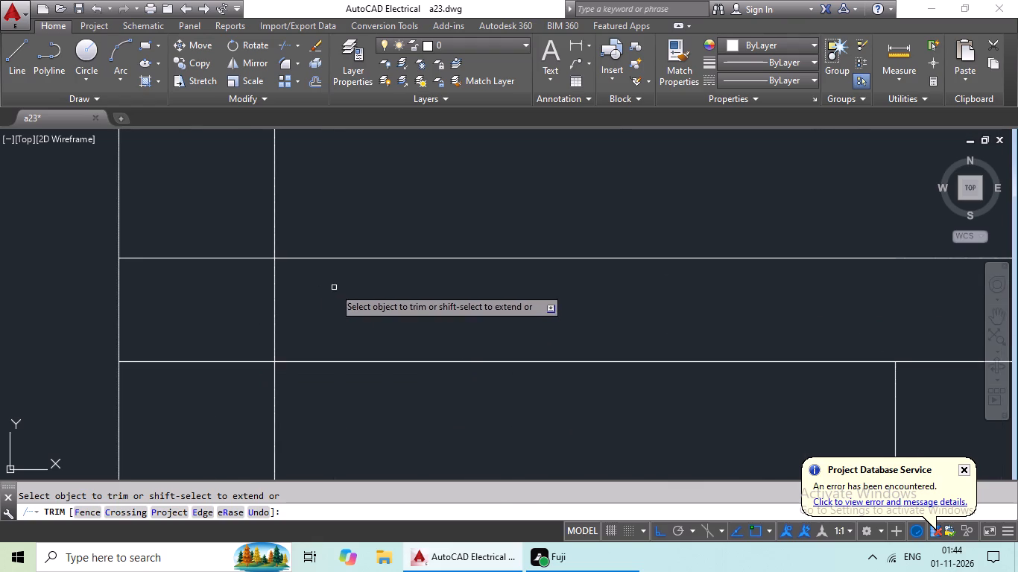
left_click_drag(334, 287, 247, 319)
left_click(247, 319)
left_click_drag(215, 236, 187, 377)
left_click_drag(187, 373, 195, 370)
Trim the junction where the central partition comes down onto the horizontal wall above the staircase.
scroll(260, 355, "up", 1)
scroll(260, 355, "down", 6)
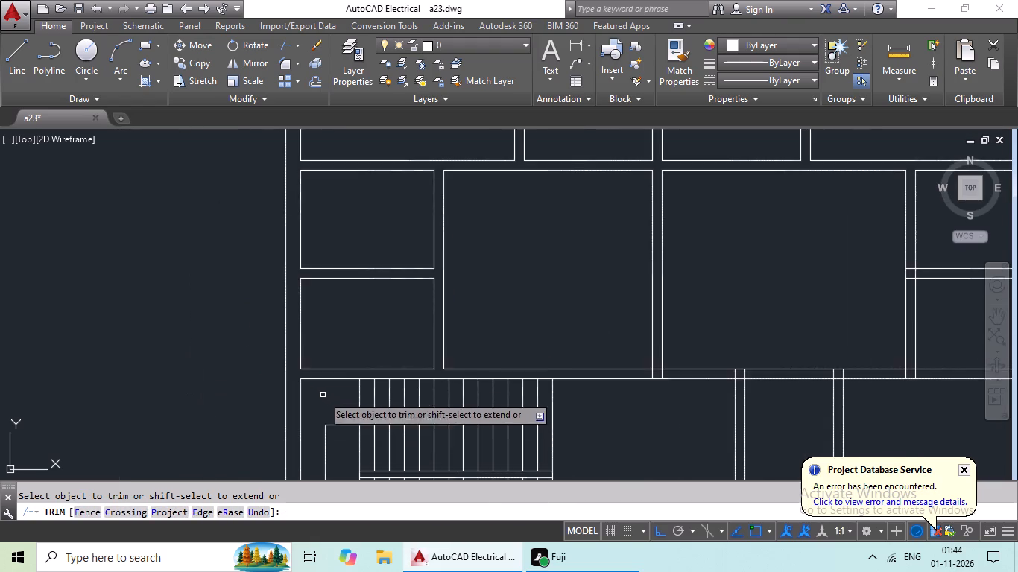
middle_click_drag(324, 404, 156, 411)
scroll(490, 385, "up", 6)
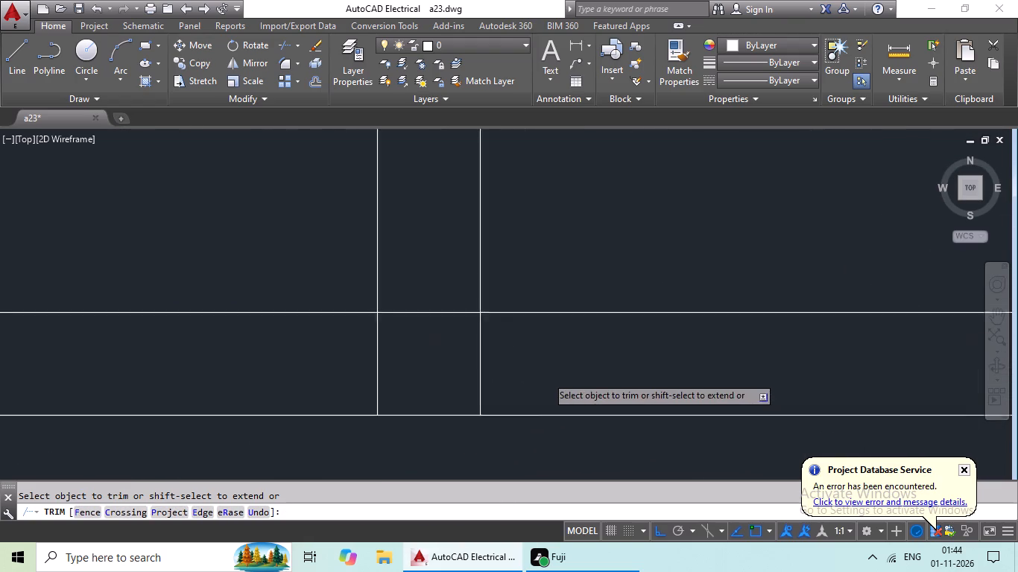
left_click_drag(545, 353, 231, 423)
left_click(228, 424)
left_click_drag(350, 279, 330, 331)
left_click(330, 331)
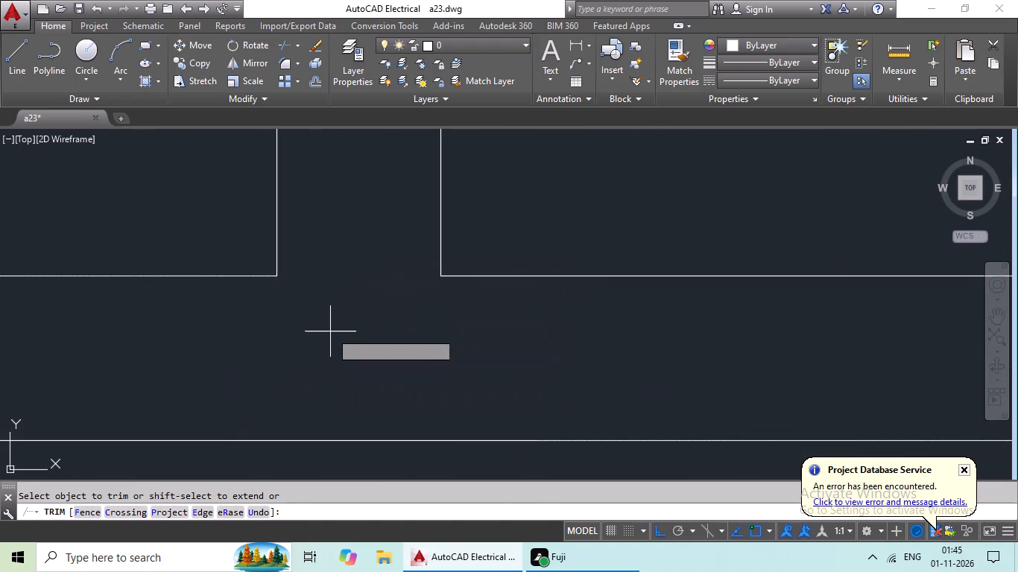
Trim the junction where the left wall of the narrow room right of the staircase meets the horizontal wall above.
scroll(376, 315, "down", 3)
left_click(385, 328)
scroll(756, 317, "up", 3)
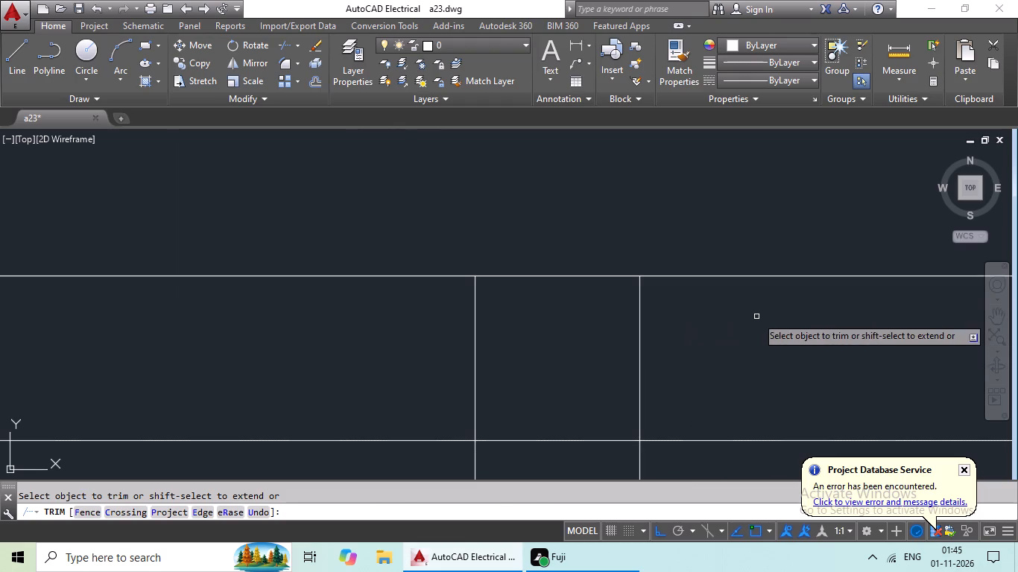
left_click_drag(745, 317, 409, 351)
left_click(408, 352)
left_click_drag(518, 374, 535, 466)
left_click(536, 465)
Trim the junction where the right wall of the narrow room beside the staircase meets the horizontal wall above.
scroll(573, 385, "down", 3)
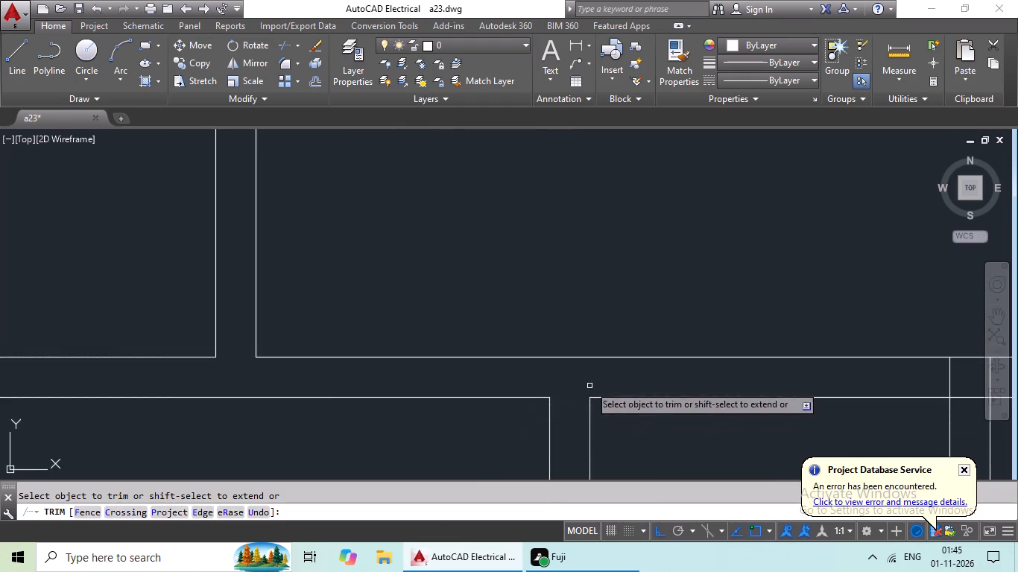
middle_click_drag(586, 384, 209, 334)
scroll(645, 334, "up", 3)
left_click_drag(537, 290, 283, 325)
left_click(282, 326)
left_click_drag(390, 365, 398, 410)
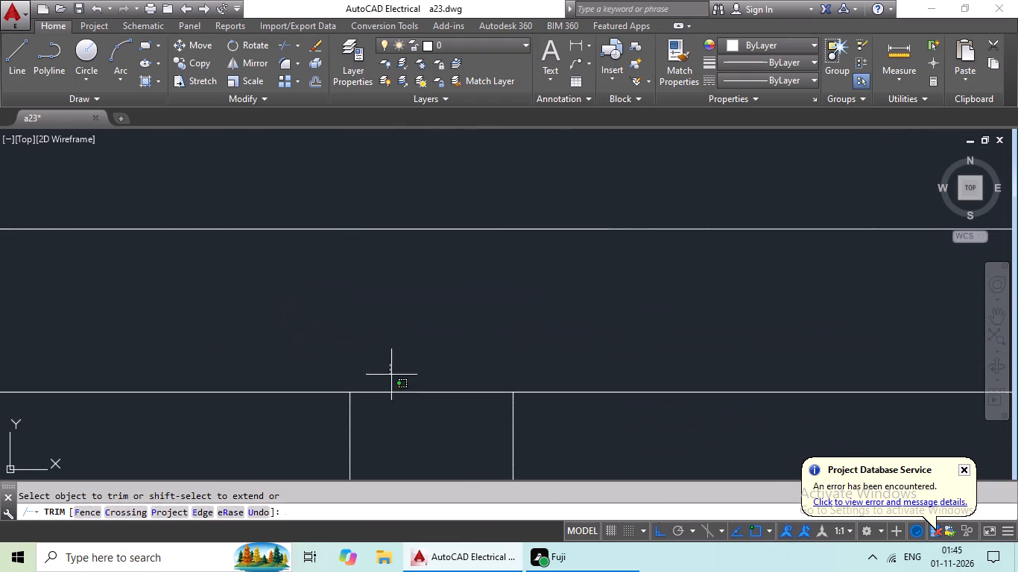
left_click_drag(398, 410, 404, 457)
left_click(414, 444)
Trim the junction where the small right rooms' left partition meets the horizontal wall below them.
scroll(484, 393, "down", 5)
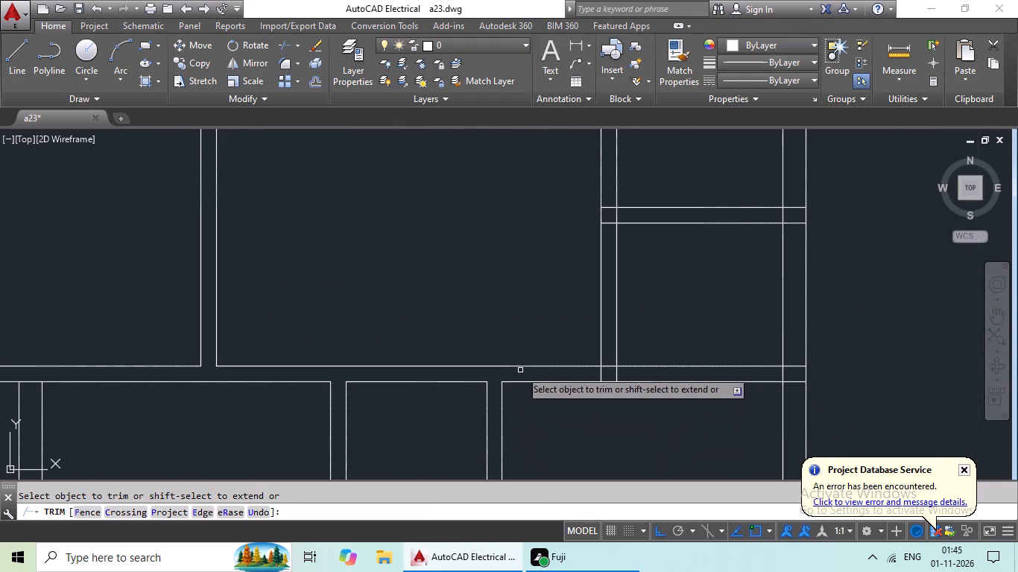
scroll(616, 374, "up", 6)
left_click_drag(644, 363, 320, 439)
left_click_drag(454, 290, 440, 363)
left_click(440, 360)
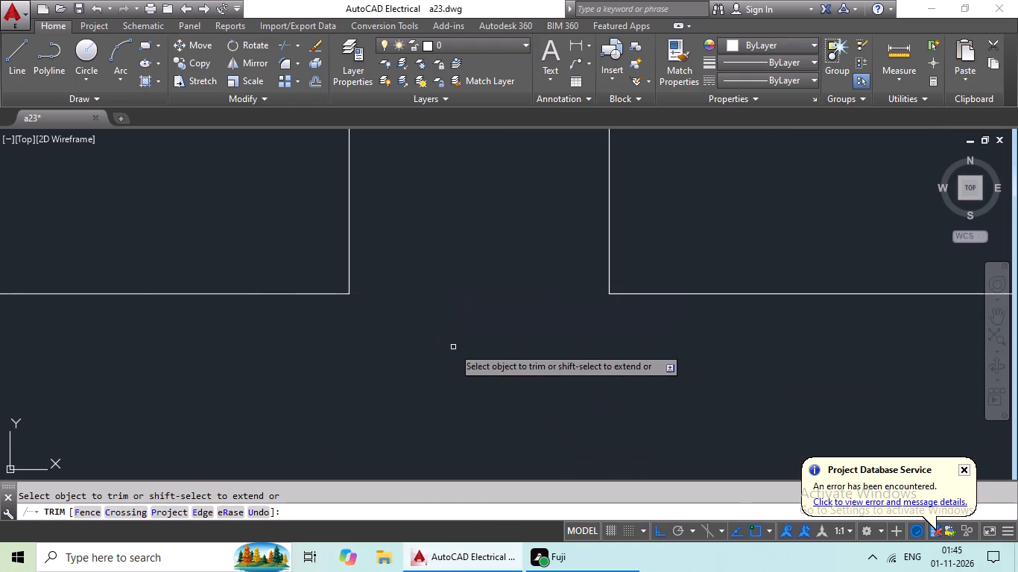
Trim the crossing lines where the horizontal wall below the small right rooms meets the right outer wall.
scroll(453, 347, "down", 4)
middle_click_drag(482, 360, 171, 361)
scroll(657, 336, "up", 3)
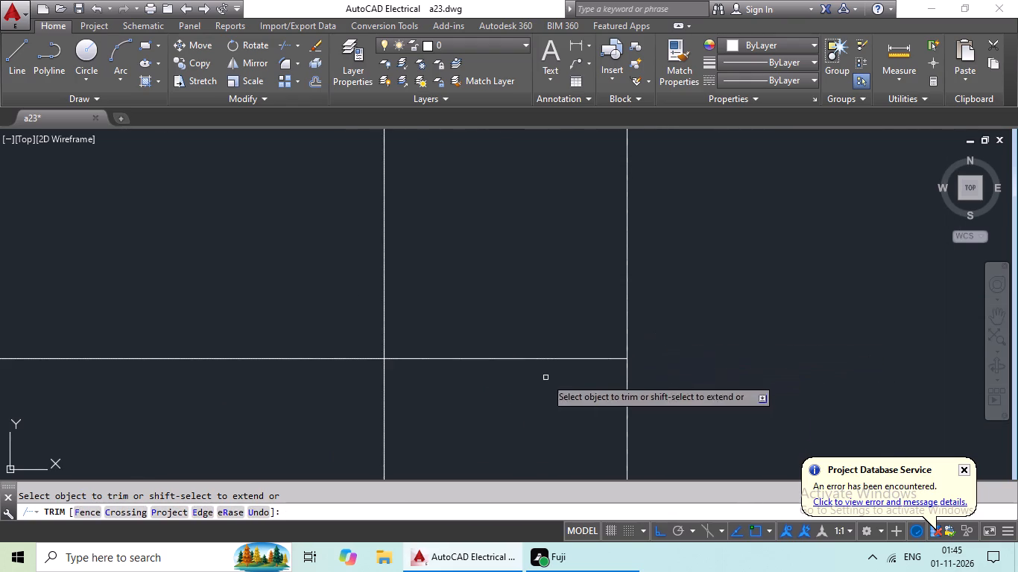
middle_click_drag(546, 378, 545, 250)
left_click_drag(532, 223, 486, 400)
left_click(486, 400)
left_click_drag(520, 277, 304, 353)
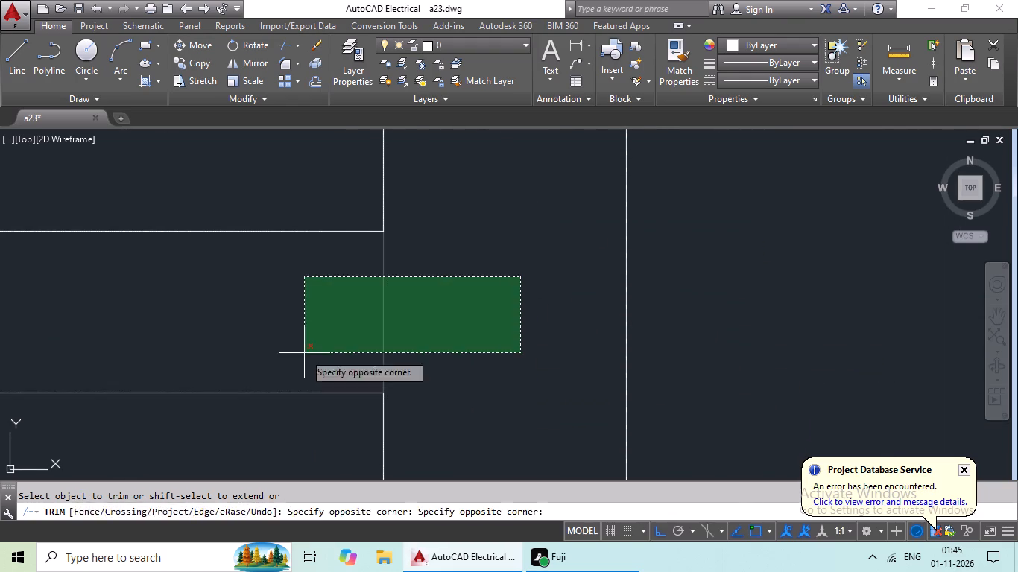
left_click(304, 353)
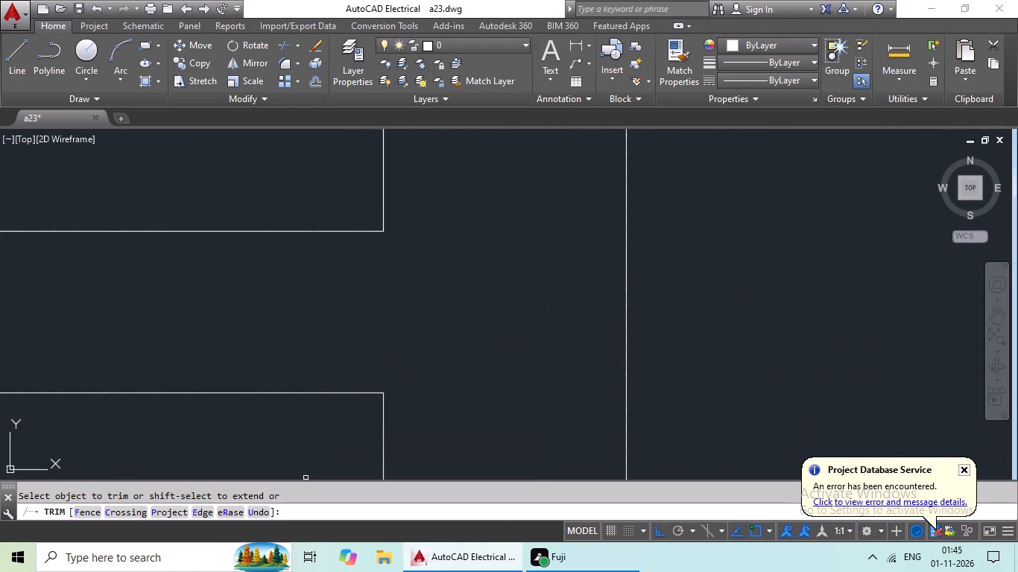
Trim the crossing lines where the divider between the two small right rooms meets the right outer wall.
scroll(298, 447, "down", 3)
scroll(364, 378, "down", 2)
middle_click_drag(287, 307, 270, 398)
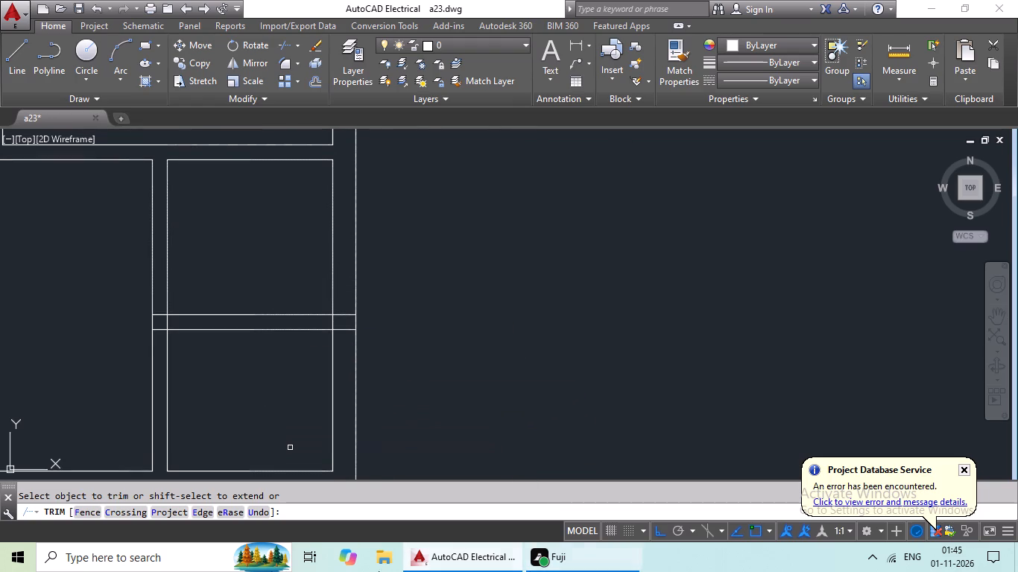
scroll(341, 311, "up", 3)
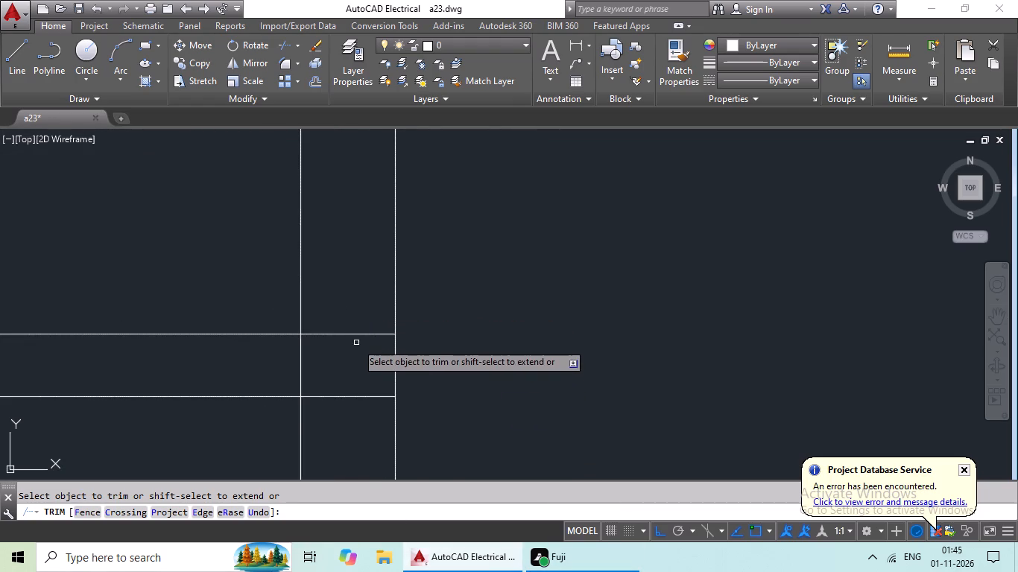
scroll(356, 346, "up", 2)
scroll(348, 254, "down", 1)
left_click_drag(349, 252, 319, 421)
left_click_drag(319, 421, 325, 408)
left_click_drag(344, 302, 223, 371)
left_click_drag(223, 369, 238, 363)
Trim the junction where the divider between the two small right rooms meets the partition on their left.
scroll(347, 331, "down", 4)
middle_click_drag(167, 383, 279, 366)
scroll(304, 313, "up", 2)
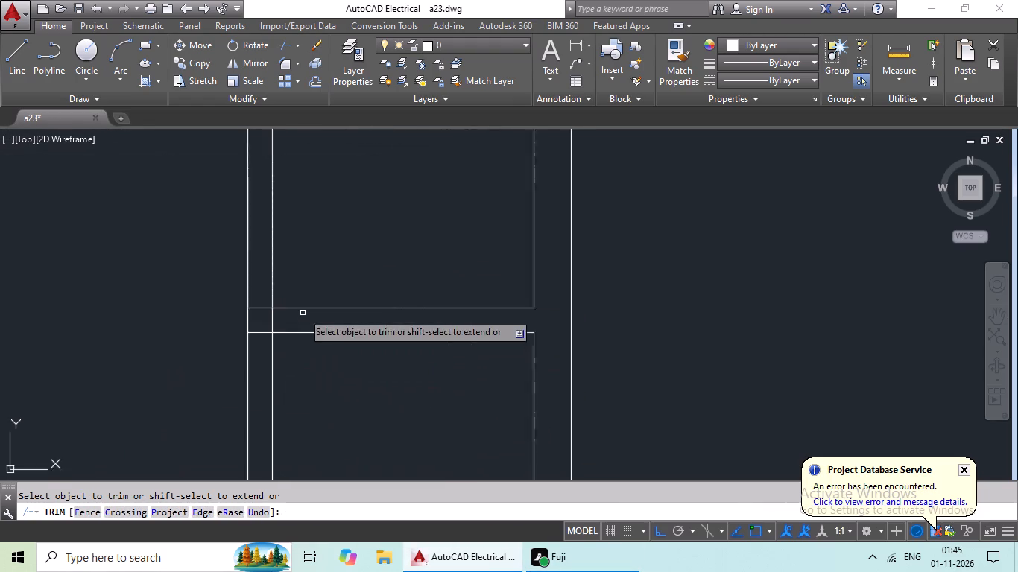
scroll(301, 314, "up", 2)
left_click_drag(257, 320, 167, 340)
left_click_drag(167, 340, 165, 328)
left_click_drag(148, 247, 126, 395)
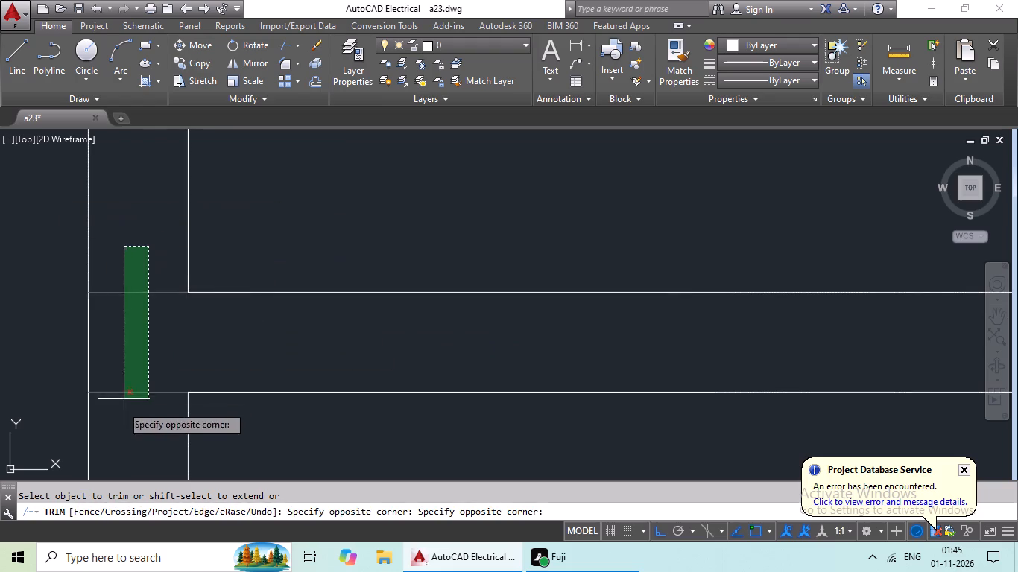
left_click(121, 411)
Trim the crossing lines where the horizontal wall below the staircase meets the left outer wall.
scroll(195, 348, "down", 6)
middle_click_drag(252, 364, 274, 267)
scroll(279, 290, "down", 1)
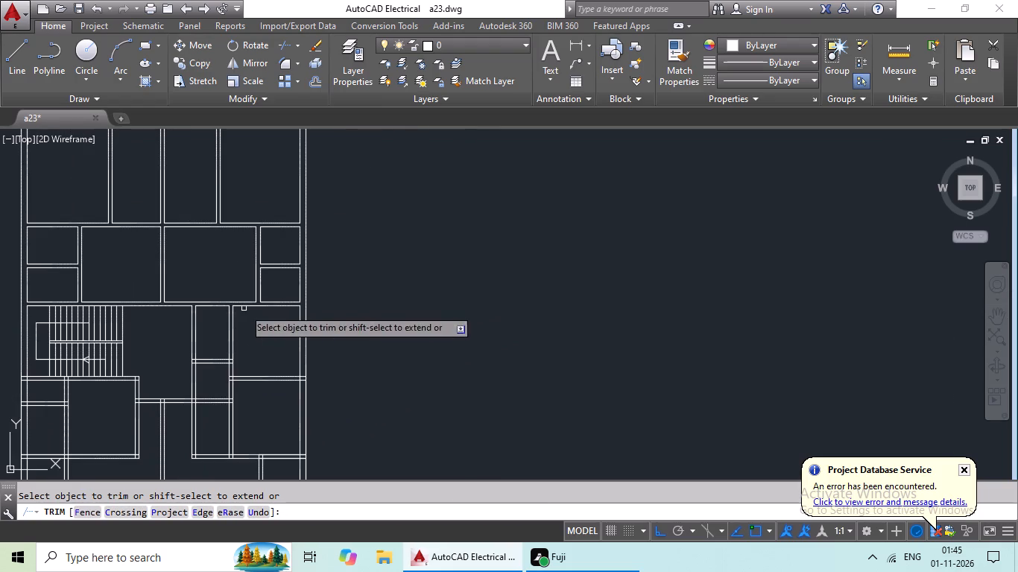
scroll(116, 373, "up", 1)
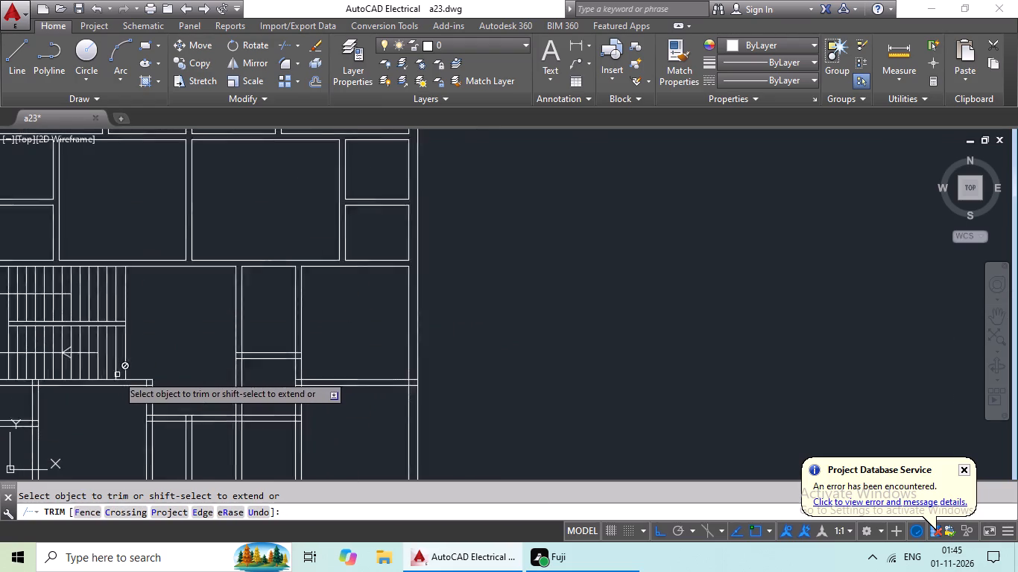
scroll(118, 376, "up", 1)
middle_click_drag(129, 401, 396, 328)
scroll(319, 332, "down", 1)
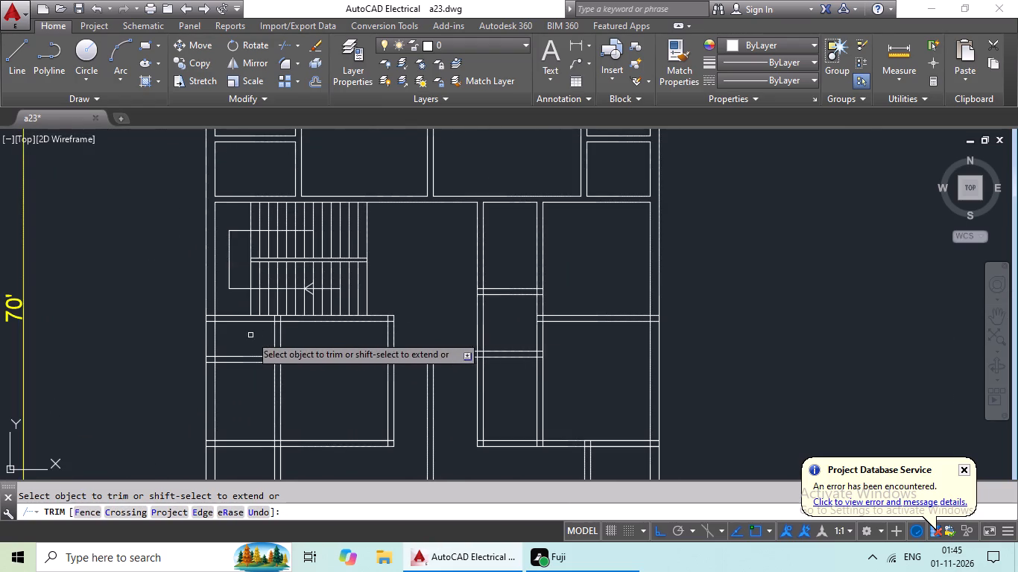
scroll(221, 325, "up", 4)
left_click_drag(203, 283, 163, 298)
left_click(162, 299)
left_click_drag(155, 232, 146, 333)
left_click(147, 323)
Trim the junction where the partition below the staircase meets the horizontal wall under the stairs.
scroll(656, 287, "up", 2)
left_click_drag(611, 273, 400, 337)
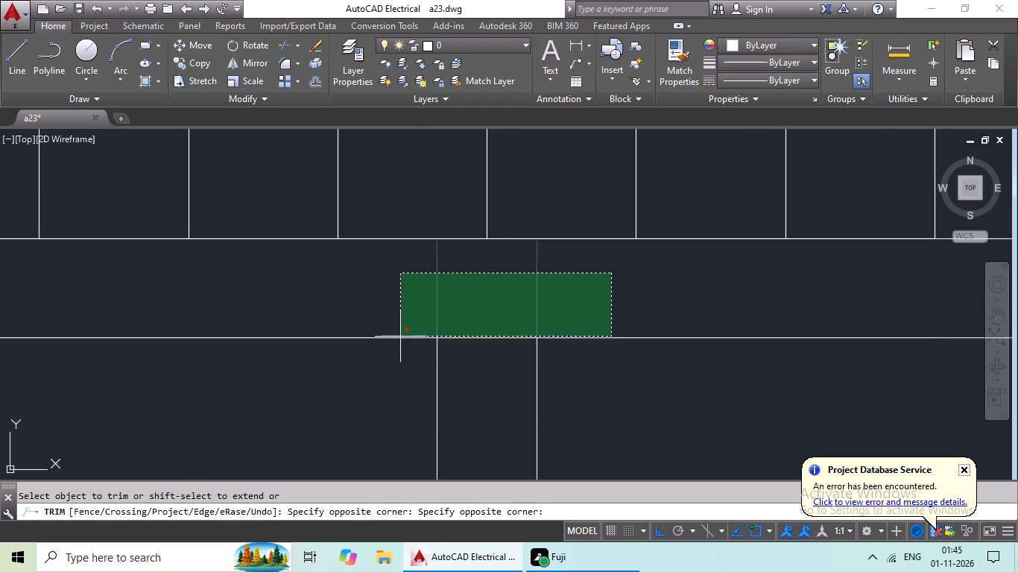
left_click_drag(400, 337, 397, 337)
left_click_drag(396, 334, 423, 316)
left_click_drag(507, 319, 517, 404)
left_click(510, 381)
scroll(525, 344, "down", 4)
middle_click_drag(362, 366, 246, 366)
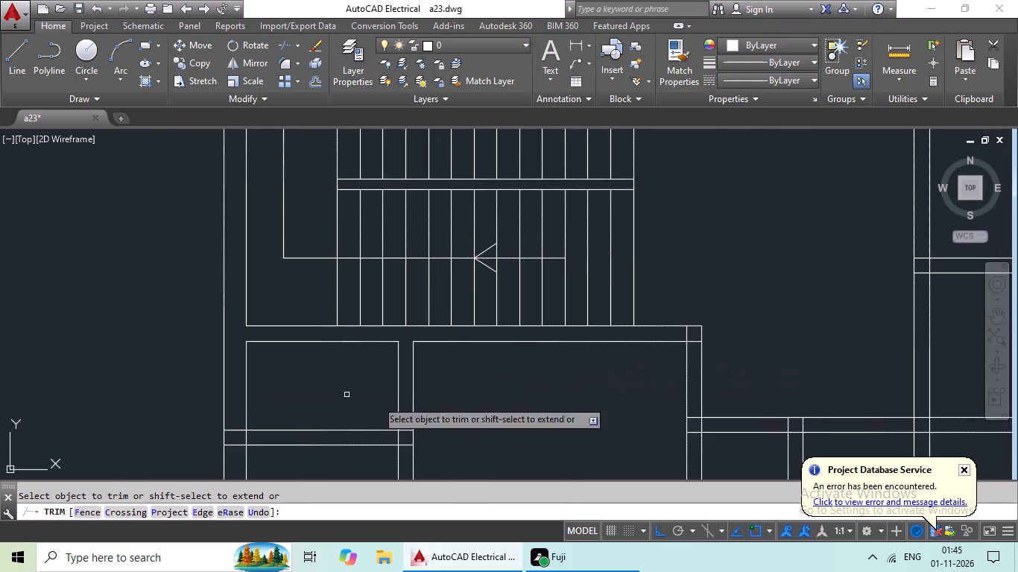
Trim the corner where the horizontal wall below the staircase meets the vertical wall at its right end.
middle_click_drag(565, 393, 302, 375)
scroll(457, 330, "up", 3)
scroll(363, 296, "up", 2)
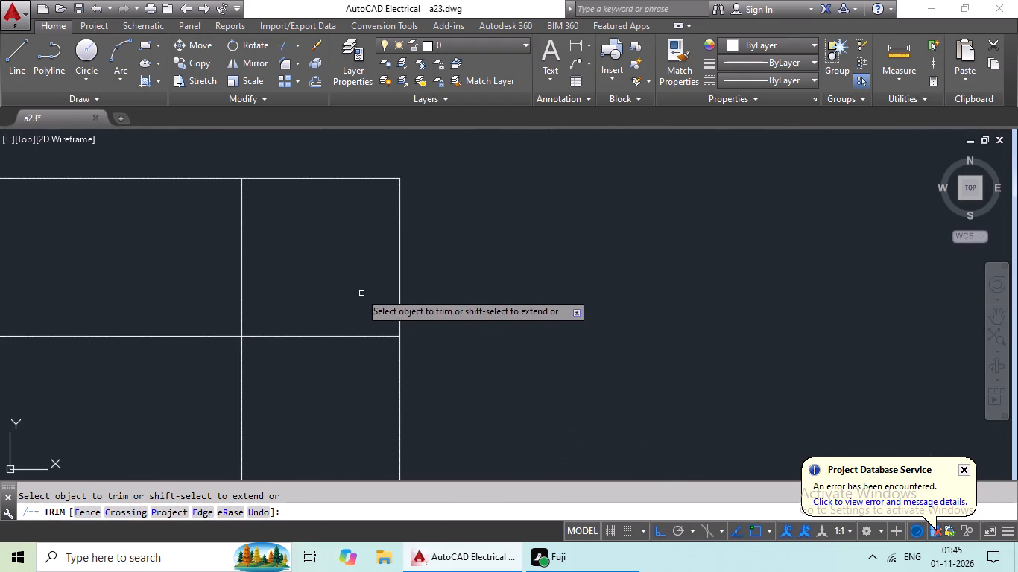
left_click_drag(344, 274, 317, 408)
left_click_drag(317, 392, 333, 342)
left_click_drag(321, 242, 165, 308)
left_click_drag(165, 299, 175, 294)
Trim the junction where the short horizontal wall right of the staircase meets the partition at its right end.
scroll(314, 247, "down", 6)
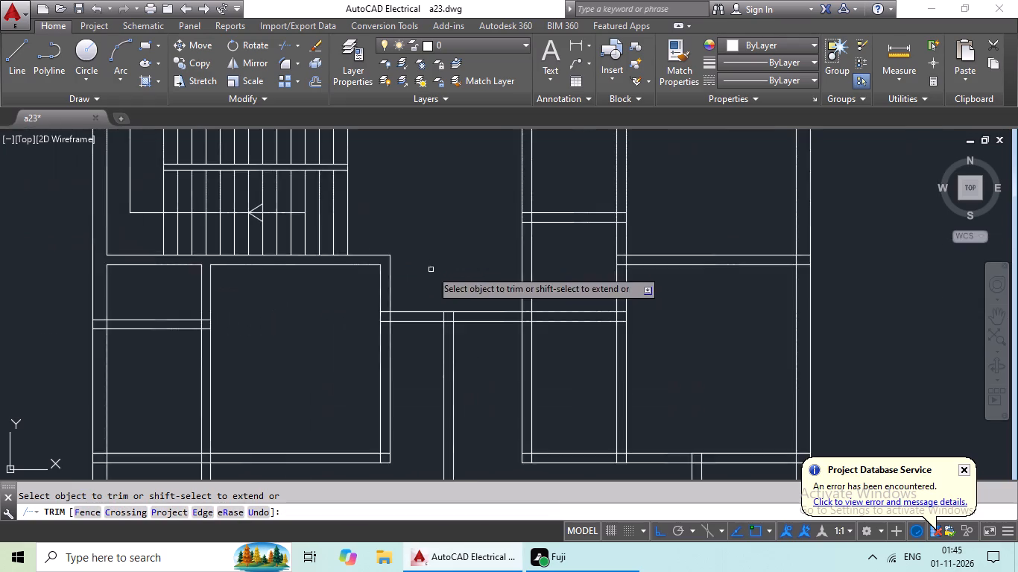
middle_click_drag(431, 270, 314, 443)
scroll(501, 400, "up", 4)
left_click_drag(518, 305, 503, 433)
left_click_drag(505, 414, 507, 410)
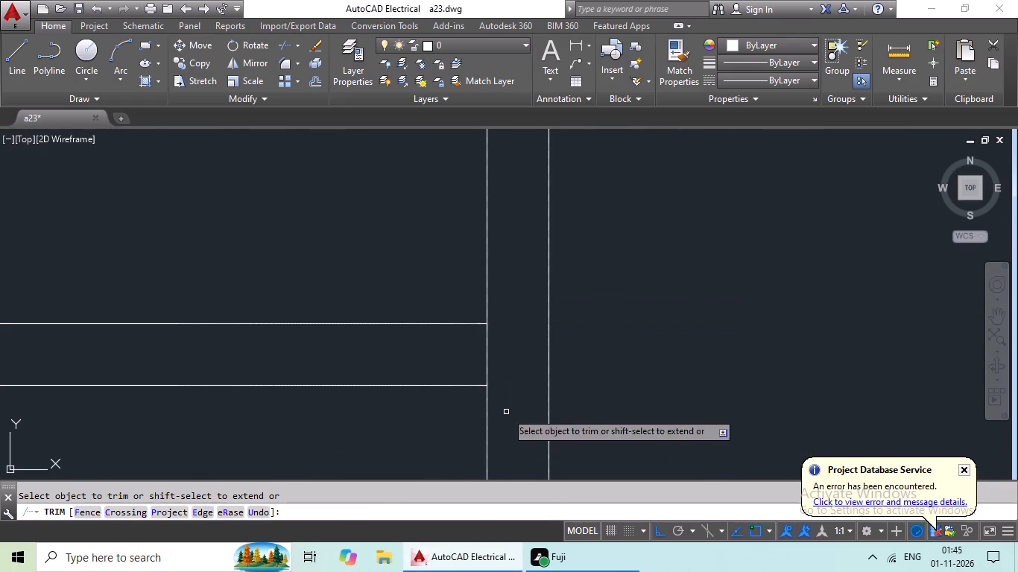
left_click_drag(507, 410, 508, 401)
left_click_drag(512, 353, 409, 386)
left_click(454, 363)
Trim the junction where the same short horizontal wall meets the vertical wall at its left end.
scroll(478, 354, "down", 3)
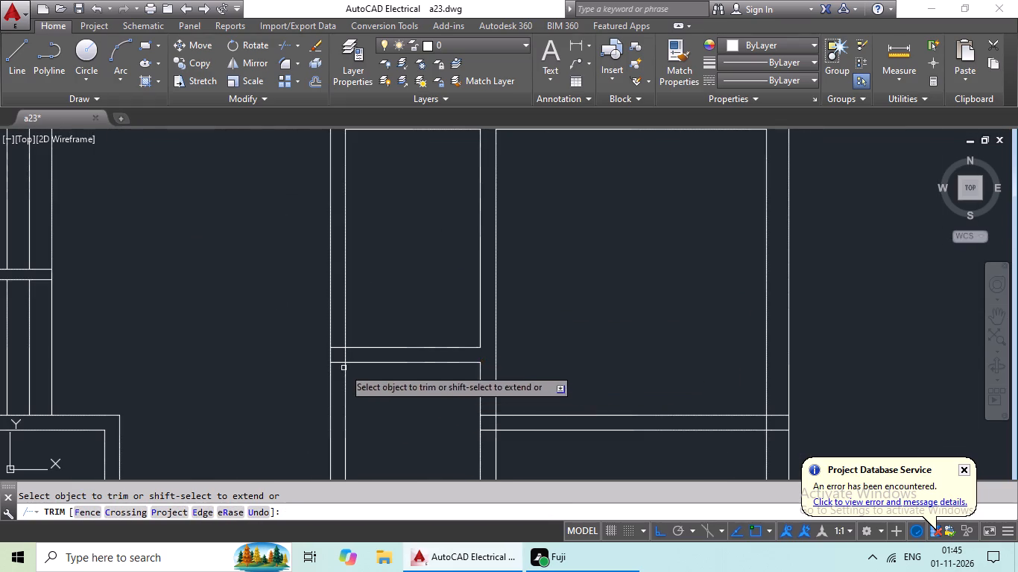
scroll(341, 361, "up", 4)
left_click_drag(407, 308, 297, 356)
left_click_drag(297, 356, 301, 347)
left_click_drag(319, 258, 310, 393)
left_click(309, 387)
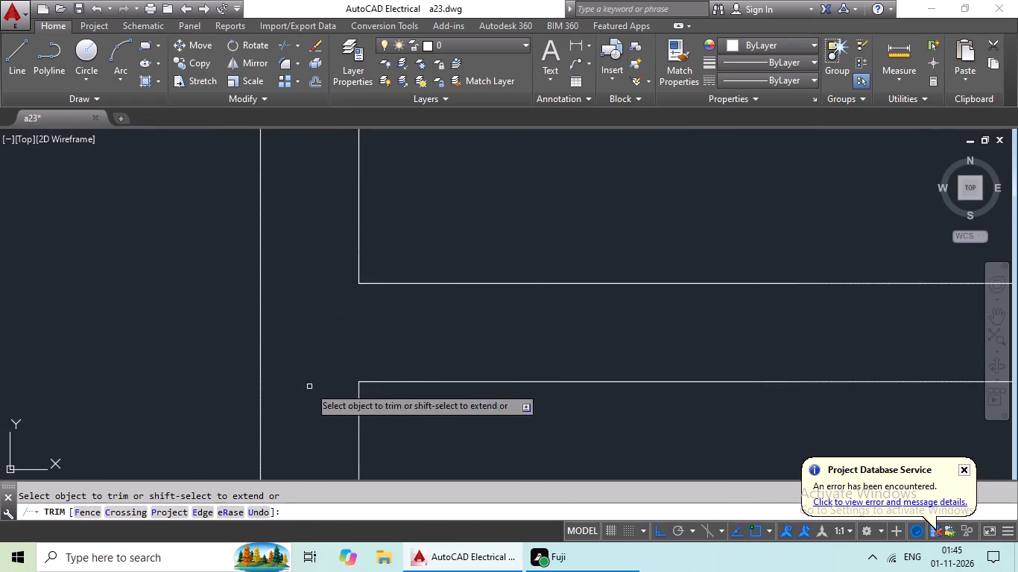
scroll(396, 335, "down", 3)
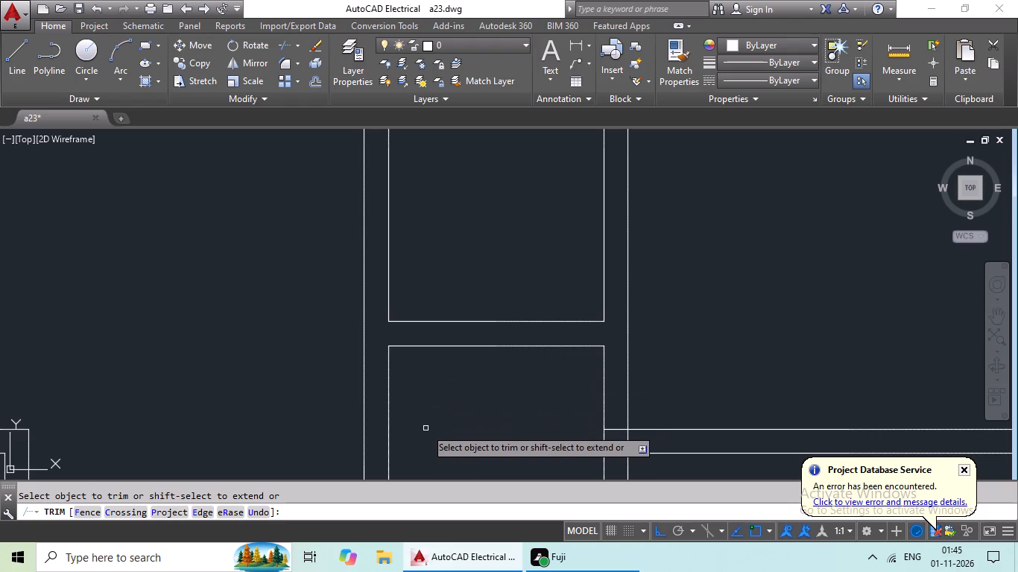
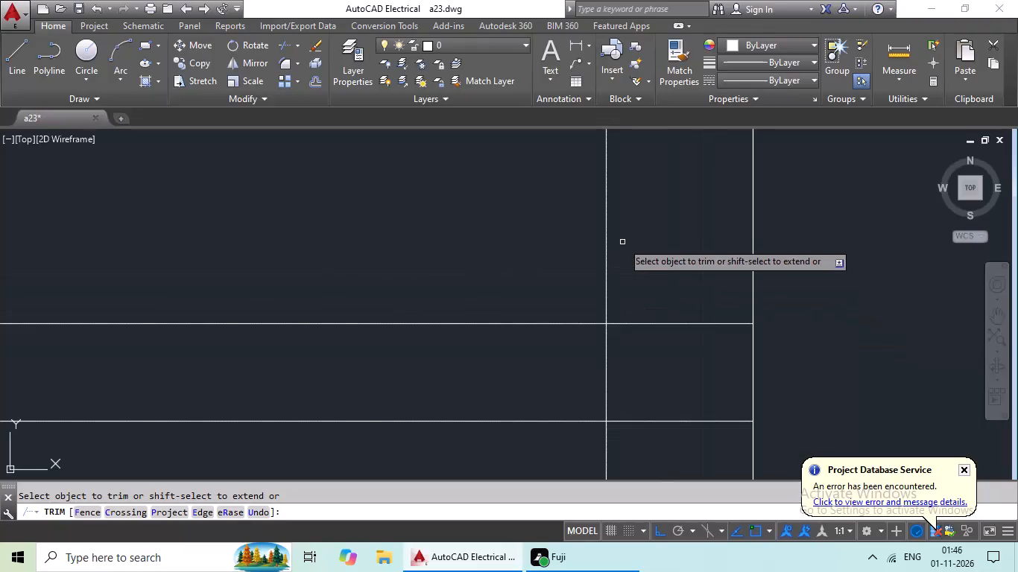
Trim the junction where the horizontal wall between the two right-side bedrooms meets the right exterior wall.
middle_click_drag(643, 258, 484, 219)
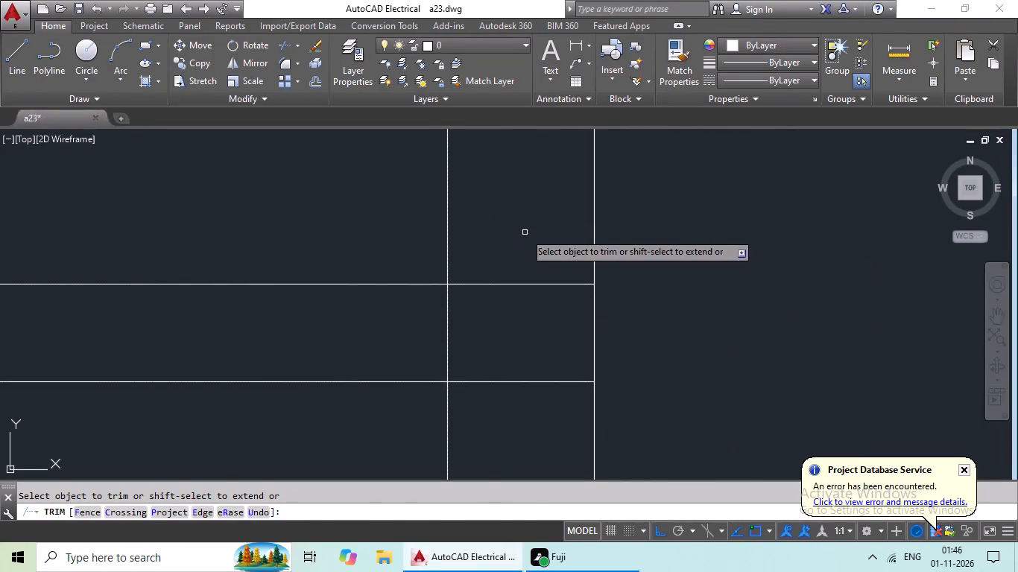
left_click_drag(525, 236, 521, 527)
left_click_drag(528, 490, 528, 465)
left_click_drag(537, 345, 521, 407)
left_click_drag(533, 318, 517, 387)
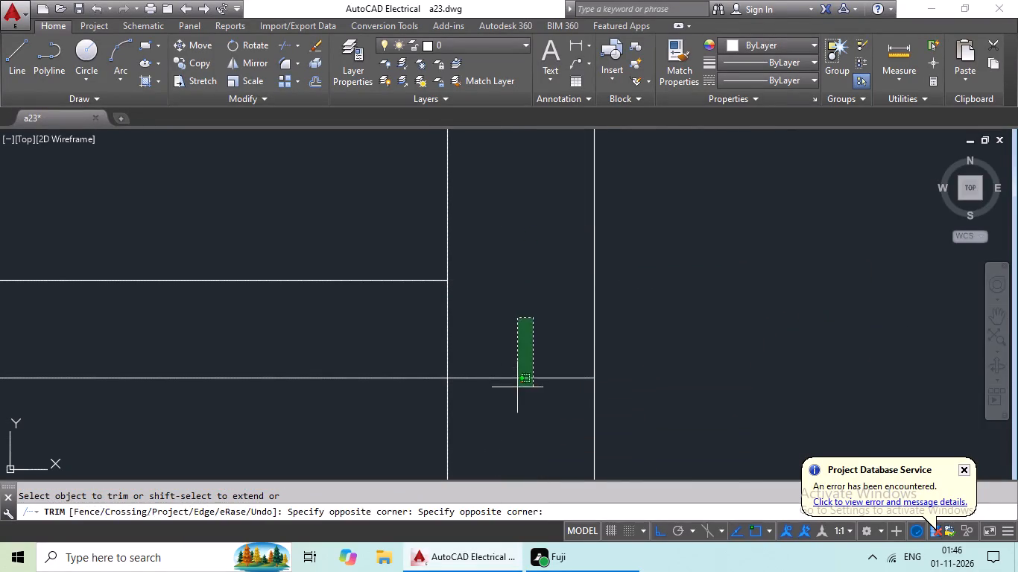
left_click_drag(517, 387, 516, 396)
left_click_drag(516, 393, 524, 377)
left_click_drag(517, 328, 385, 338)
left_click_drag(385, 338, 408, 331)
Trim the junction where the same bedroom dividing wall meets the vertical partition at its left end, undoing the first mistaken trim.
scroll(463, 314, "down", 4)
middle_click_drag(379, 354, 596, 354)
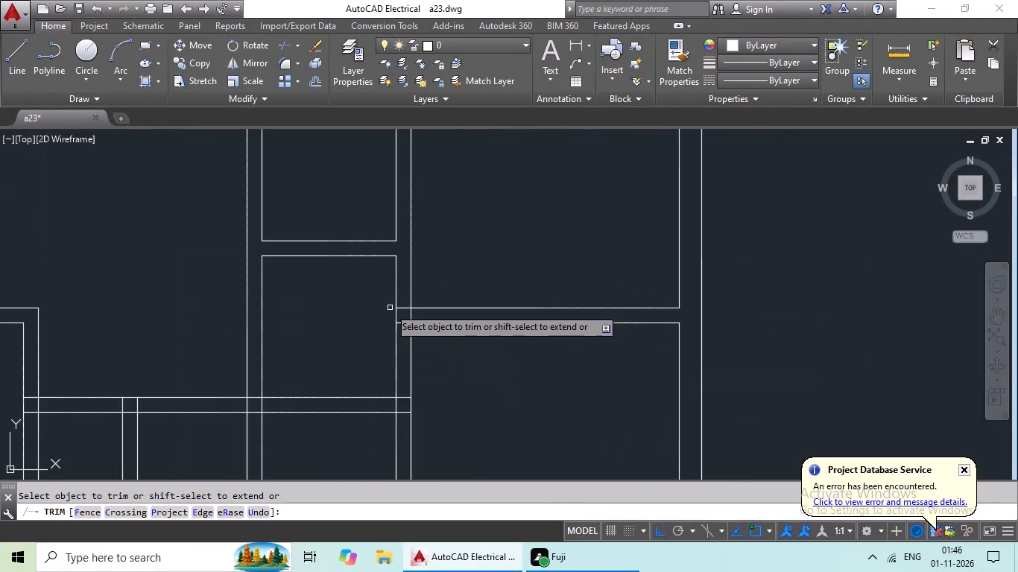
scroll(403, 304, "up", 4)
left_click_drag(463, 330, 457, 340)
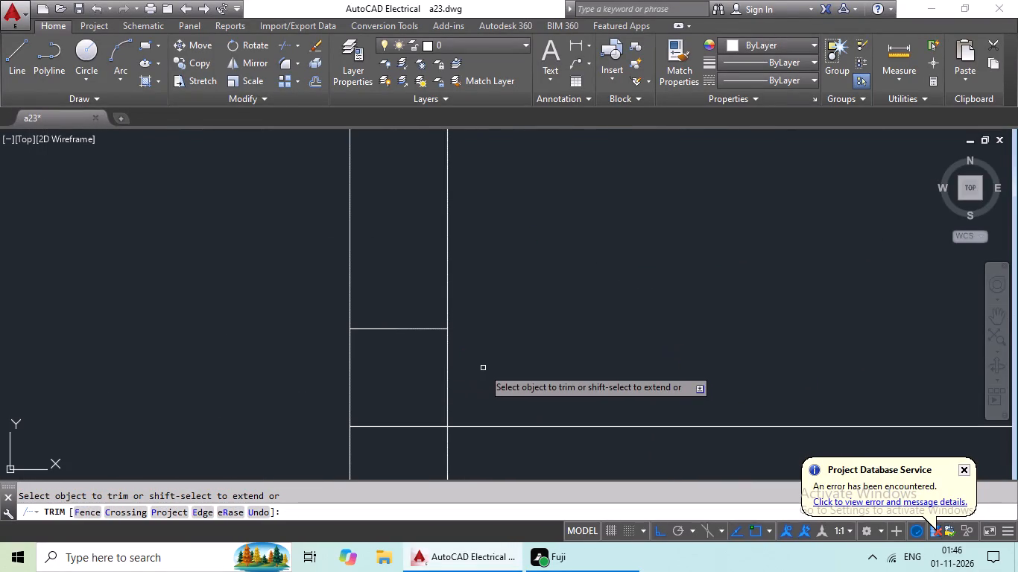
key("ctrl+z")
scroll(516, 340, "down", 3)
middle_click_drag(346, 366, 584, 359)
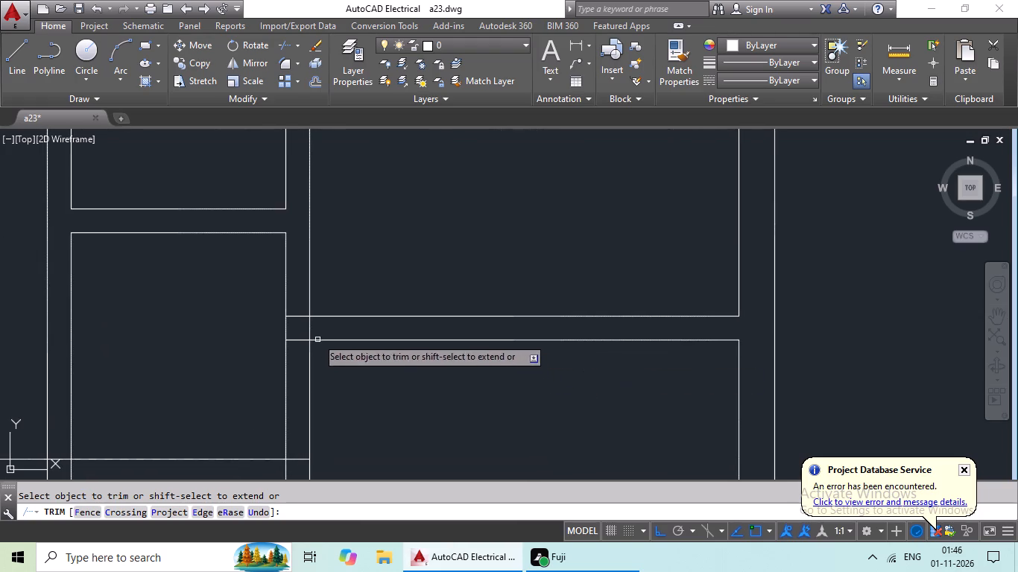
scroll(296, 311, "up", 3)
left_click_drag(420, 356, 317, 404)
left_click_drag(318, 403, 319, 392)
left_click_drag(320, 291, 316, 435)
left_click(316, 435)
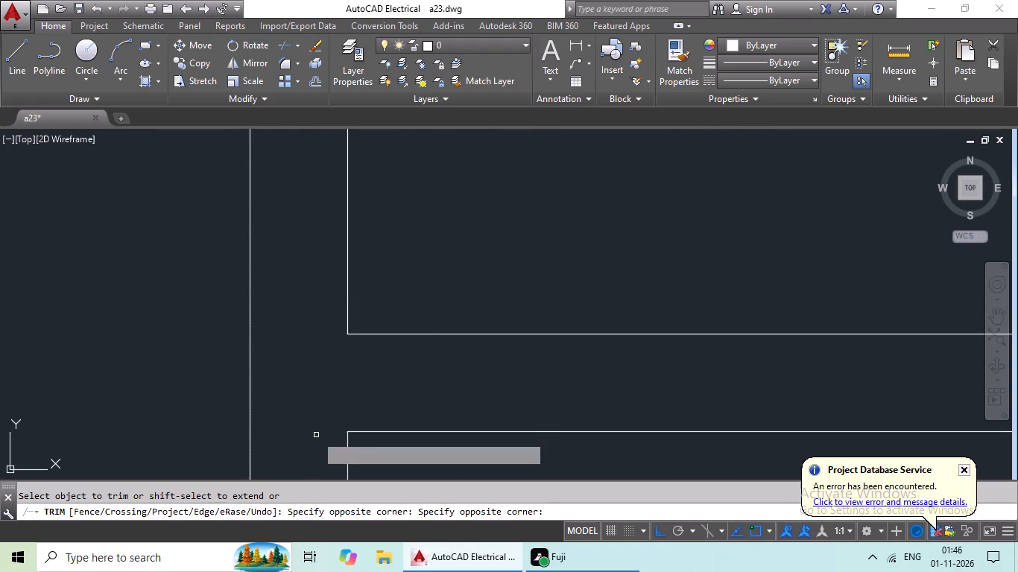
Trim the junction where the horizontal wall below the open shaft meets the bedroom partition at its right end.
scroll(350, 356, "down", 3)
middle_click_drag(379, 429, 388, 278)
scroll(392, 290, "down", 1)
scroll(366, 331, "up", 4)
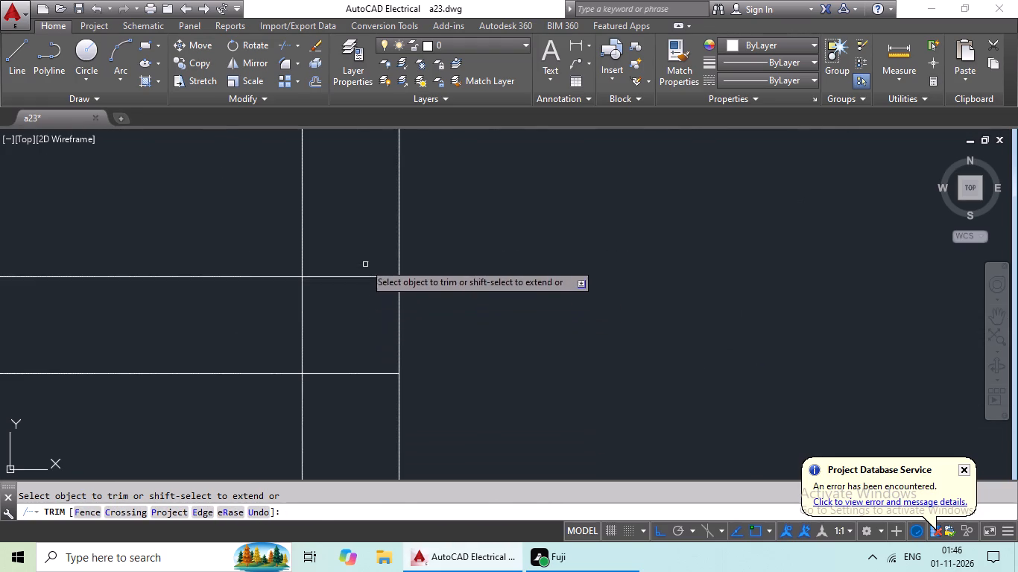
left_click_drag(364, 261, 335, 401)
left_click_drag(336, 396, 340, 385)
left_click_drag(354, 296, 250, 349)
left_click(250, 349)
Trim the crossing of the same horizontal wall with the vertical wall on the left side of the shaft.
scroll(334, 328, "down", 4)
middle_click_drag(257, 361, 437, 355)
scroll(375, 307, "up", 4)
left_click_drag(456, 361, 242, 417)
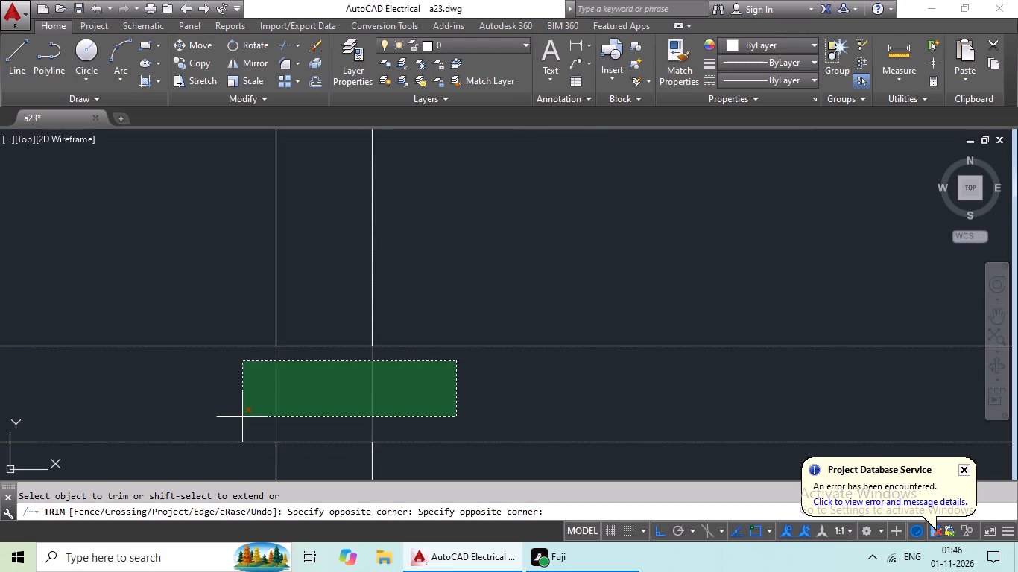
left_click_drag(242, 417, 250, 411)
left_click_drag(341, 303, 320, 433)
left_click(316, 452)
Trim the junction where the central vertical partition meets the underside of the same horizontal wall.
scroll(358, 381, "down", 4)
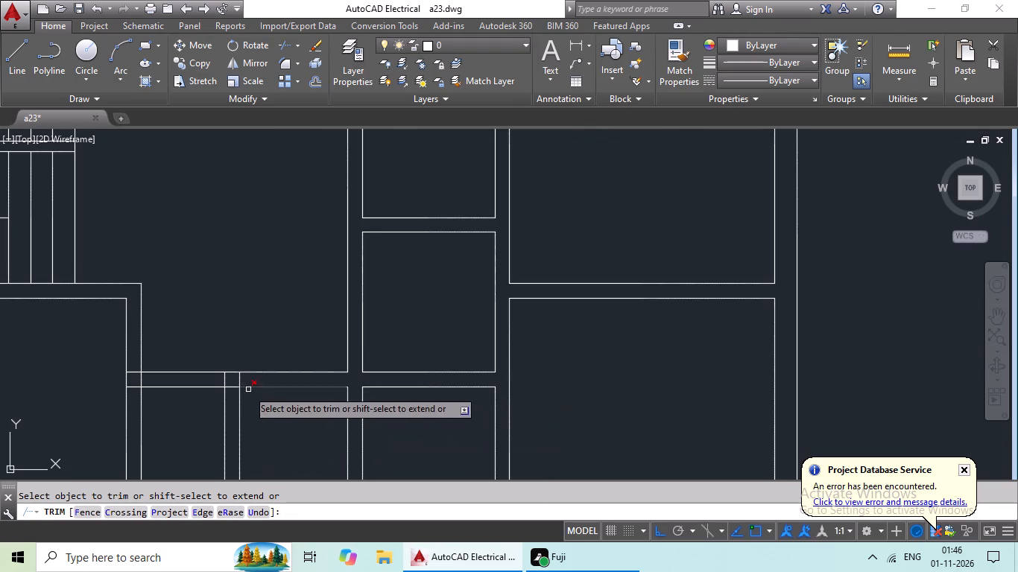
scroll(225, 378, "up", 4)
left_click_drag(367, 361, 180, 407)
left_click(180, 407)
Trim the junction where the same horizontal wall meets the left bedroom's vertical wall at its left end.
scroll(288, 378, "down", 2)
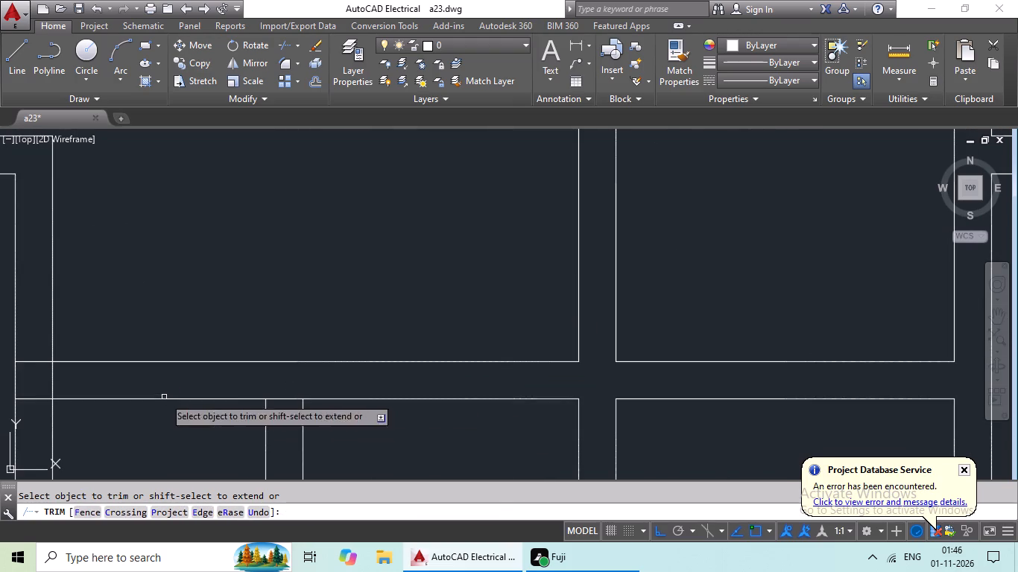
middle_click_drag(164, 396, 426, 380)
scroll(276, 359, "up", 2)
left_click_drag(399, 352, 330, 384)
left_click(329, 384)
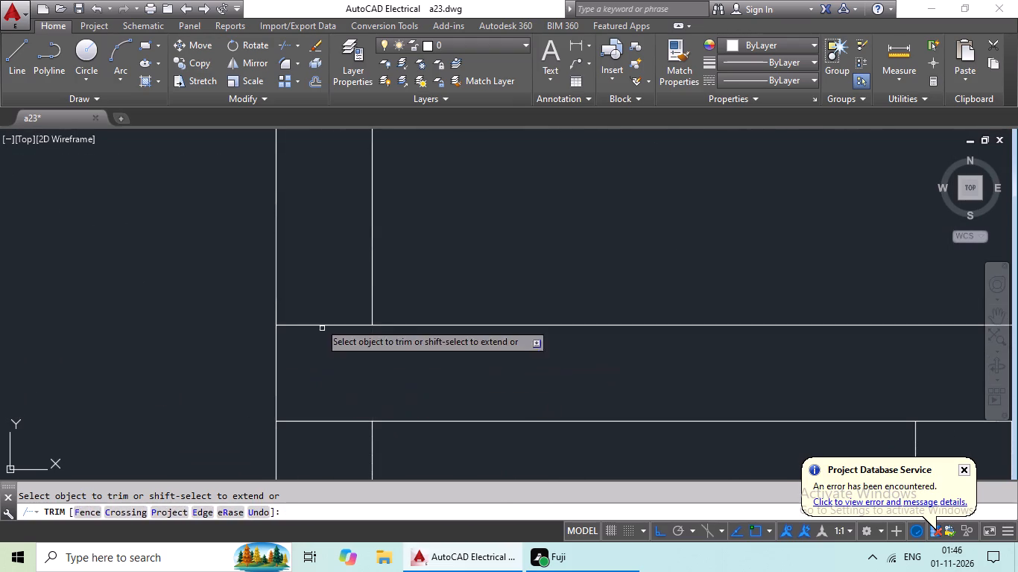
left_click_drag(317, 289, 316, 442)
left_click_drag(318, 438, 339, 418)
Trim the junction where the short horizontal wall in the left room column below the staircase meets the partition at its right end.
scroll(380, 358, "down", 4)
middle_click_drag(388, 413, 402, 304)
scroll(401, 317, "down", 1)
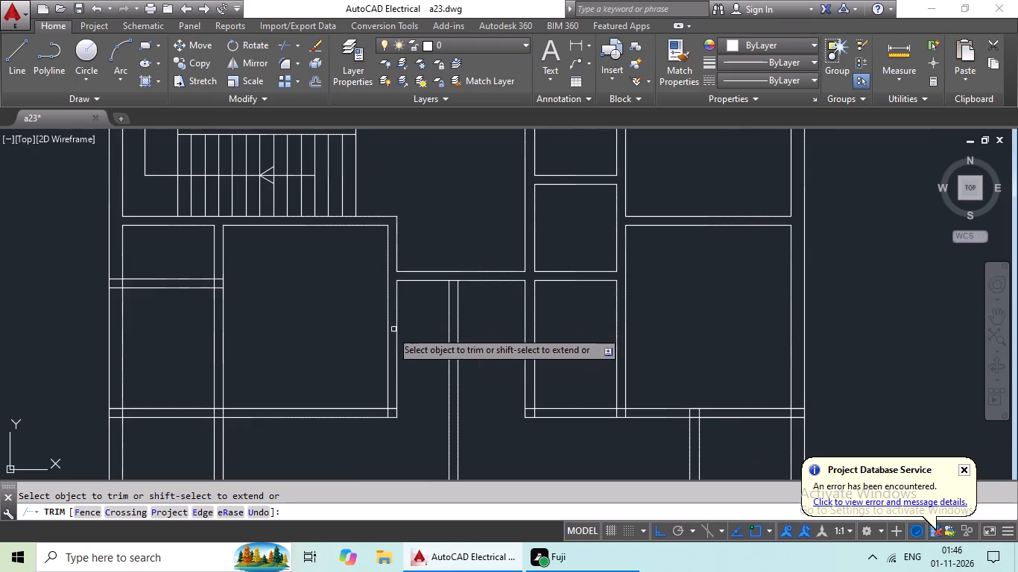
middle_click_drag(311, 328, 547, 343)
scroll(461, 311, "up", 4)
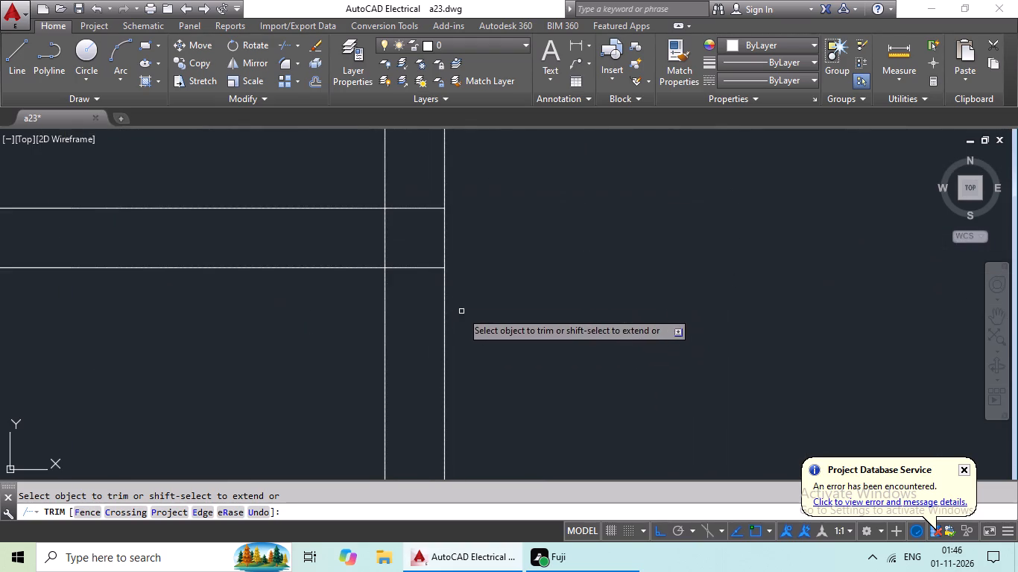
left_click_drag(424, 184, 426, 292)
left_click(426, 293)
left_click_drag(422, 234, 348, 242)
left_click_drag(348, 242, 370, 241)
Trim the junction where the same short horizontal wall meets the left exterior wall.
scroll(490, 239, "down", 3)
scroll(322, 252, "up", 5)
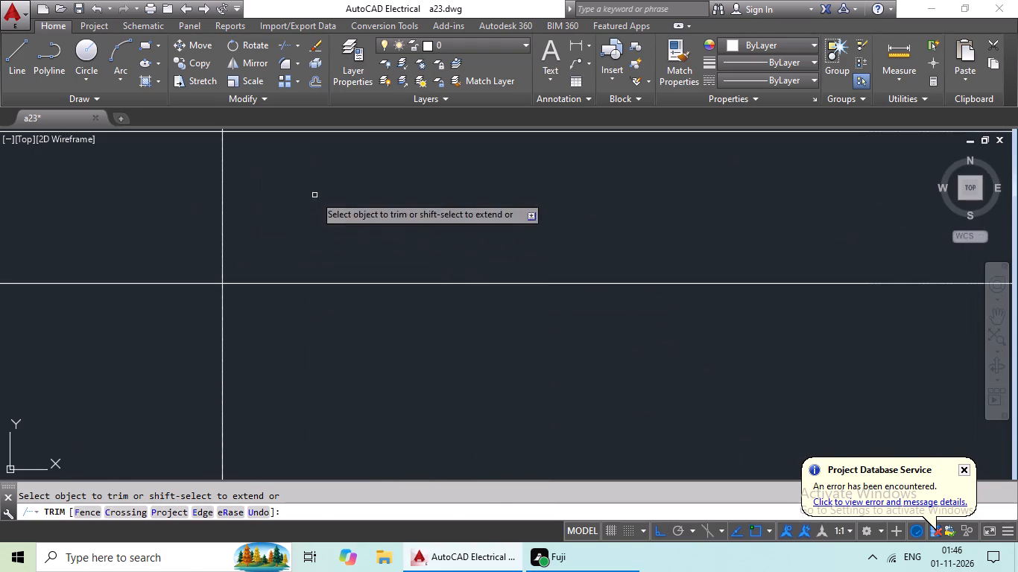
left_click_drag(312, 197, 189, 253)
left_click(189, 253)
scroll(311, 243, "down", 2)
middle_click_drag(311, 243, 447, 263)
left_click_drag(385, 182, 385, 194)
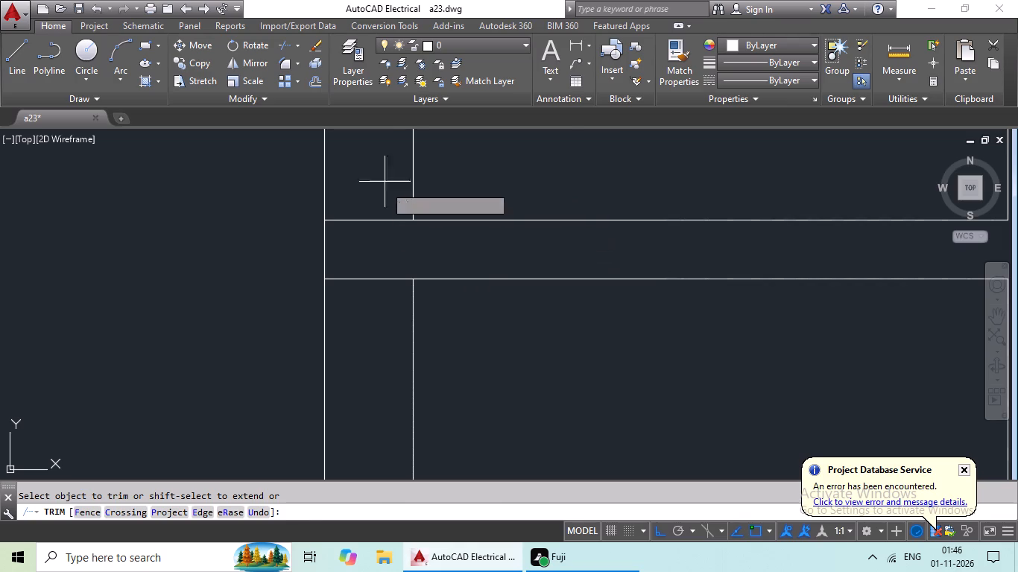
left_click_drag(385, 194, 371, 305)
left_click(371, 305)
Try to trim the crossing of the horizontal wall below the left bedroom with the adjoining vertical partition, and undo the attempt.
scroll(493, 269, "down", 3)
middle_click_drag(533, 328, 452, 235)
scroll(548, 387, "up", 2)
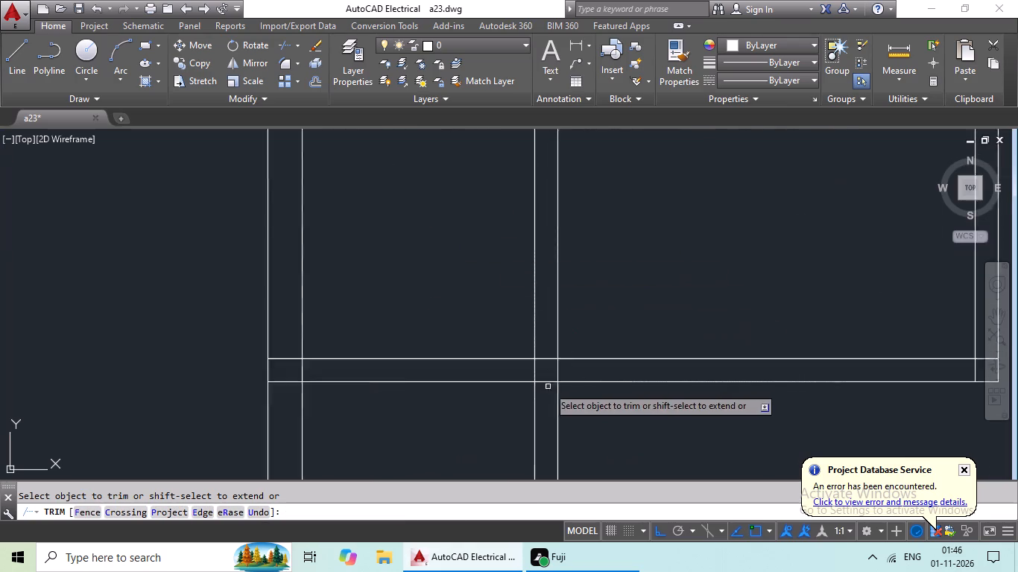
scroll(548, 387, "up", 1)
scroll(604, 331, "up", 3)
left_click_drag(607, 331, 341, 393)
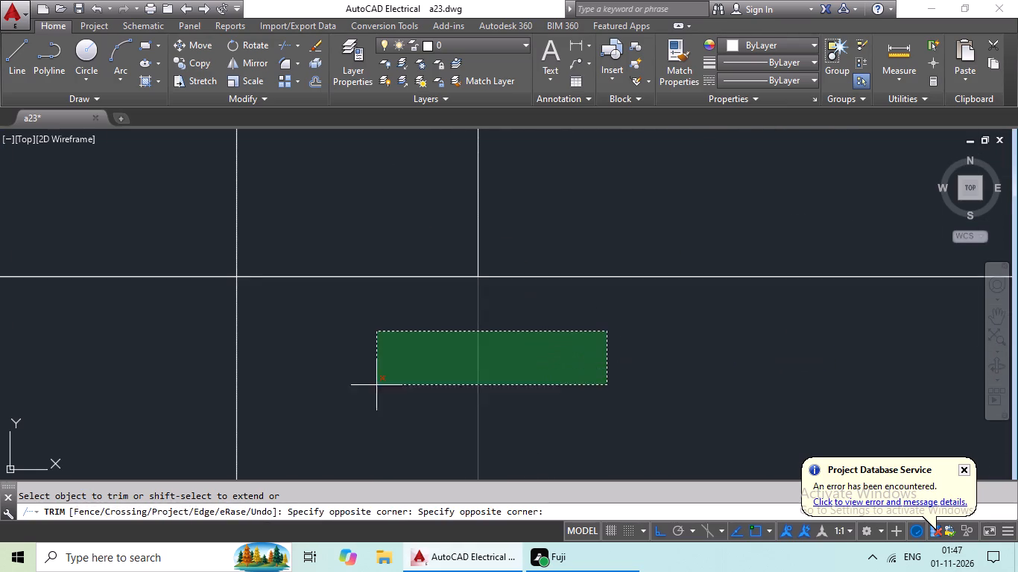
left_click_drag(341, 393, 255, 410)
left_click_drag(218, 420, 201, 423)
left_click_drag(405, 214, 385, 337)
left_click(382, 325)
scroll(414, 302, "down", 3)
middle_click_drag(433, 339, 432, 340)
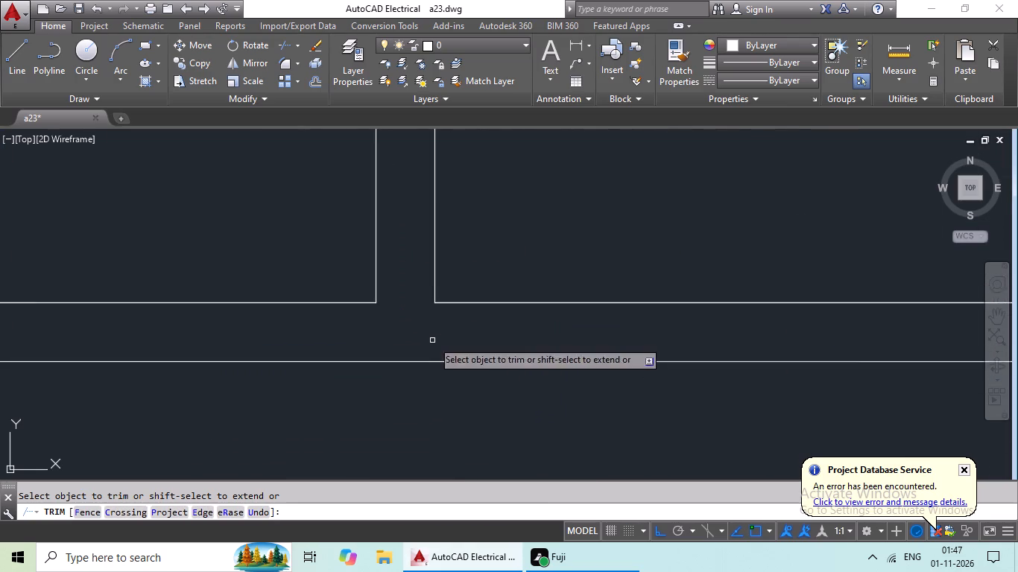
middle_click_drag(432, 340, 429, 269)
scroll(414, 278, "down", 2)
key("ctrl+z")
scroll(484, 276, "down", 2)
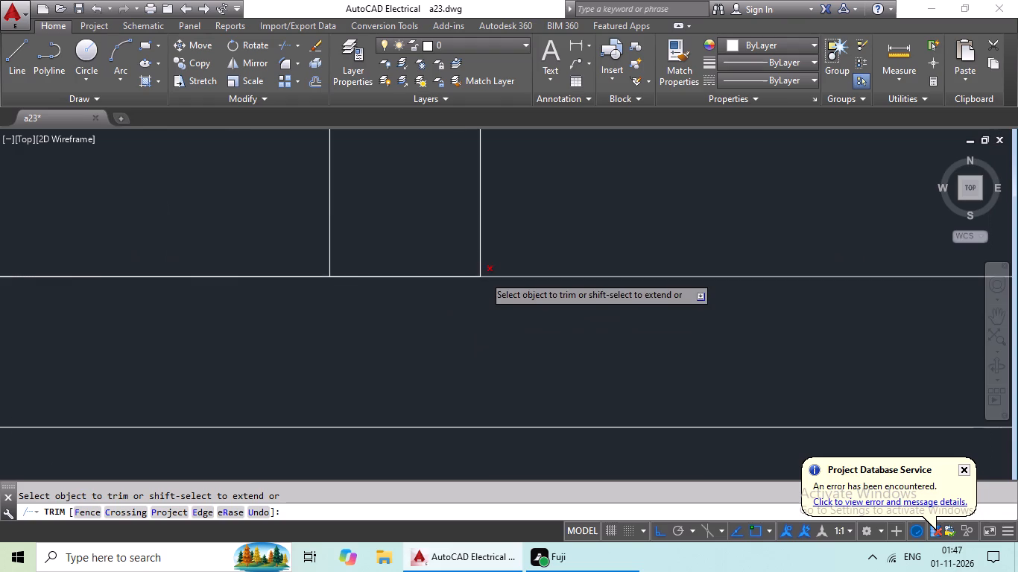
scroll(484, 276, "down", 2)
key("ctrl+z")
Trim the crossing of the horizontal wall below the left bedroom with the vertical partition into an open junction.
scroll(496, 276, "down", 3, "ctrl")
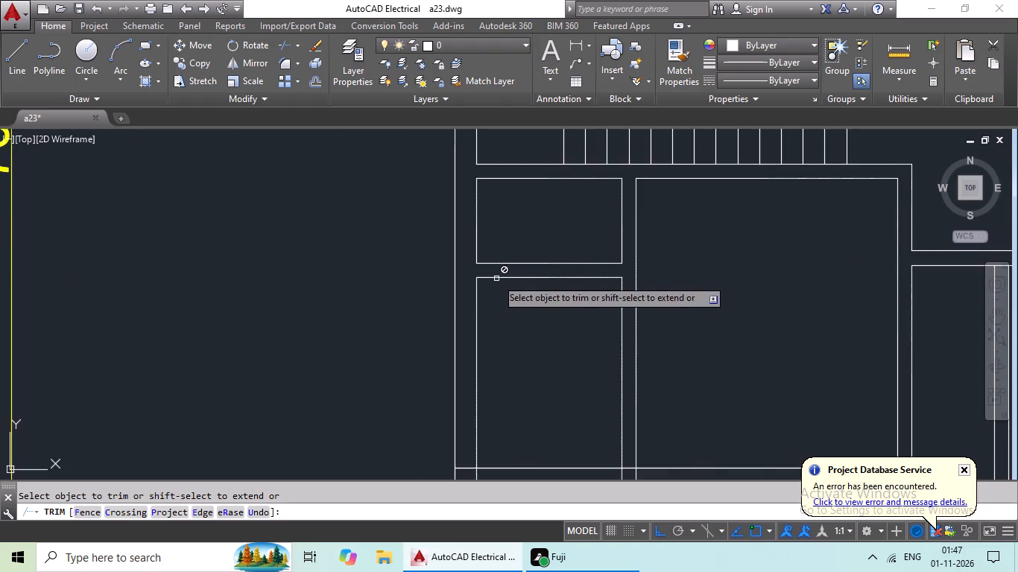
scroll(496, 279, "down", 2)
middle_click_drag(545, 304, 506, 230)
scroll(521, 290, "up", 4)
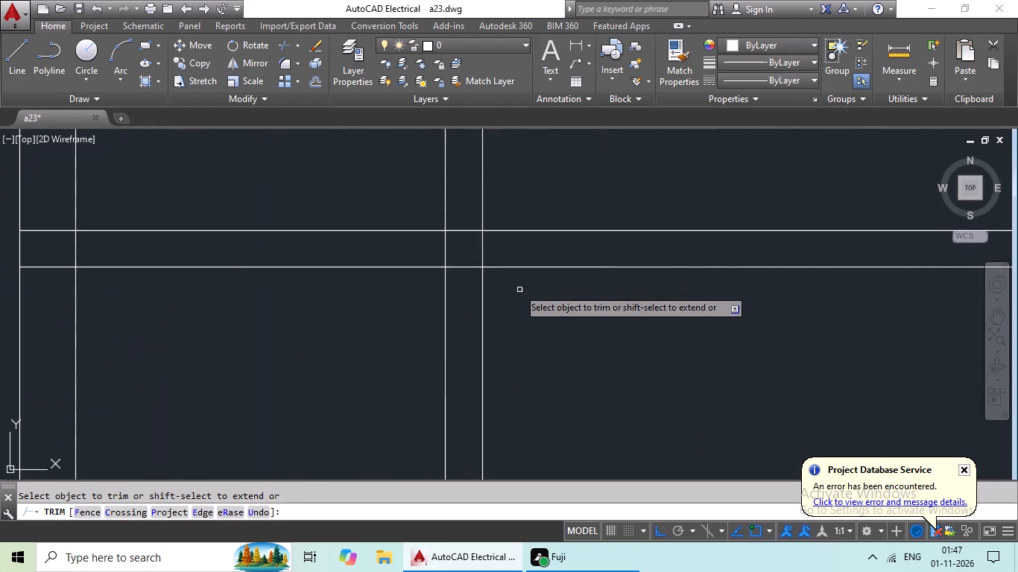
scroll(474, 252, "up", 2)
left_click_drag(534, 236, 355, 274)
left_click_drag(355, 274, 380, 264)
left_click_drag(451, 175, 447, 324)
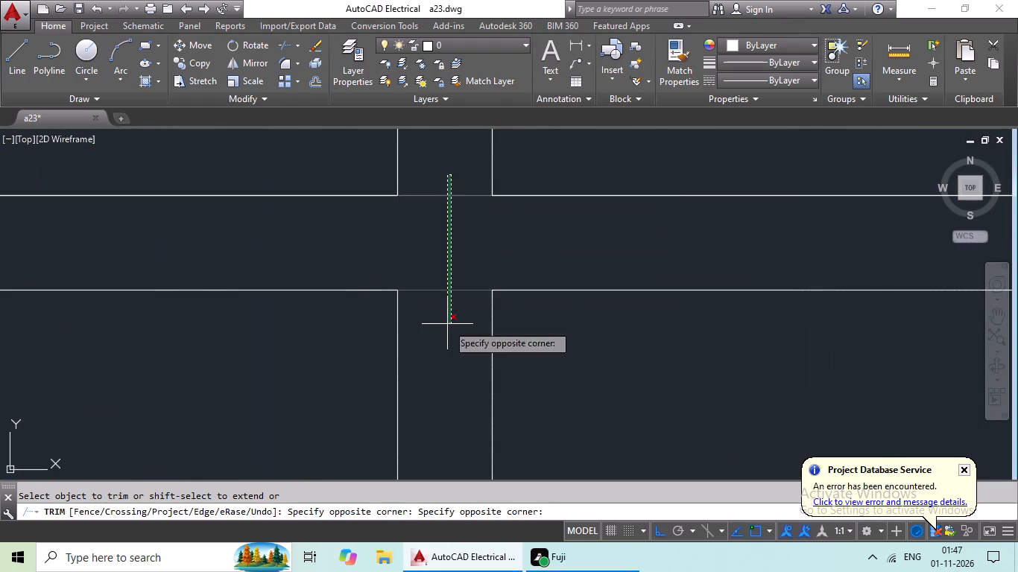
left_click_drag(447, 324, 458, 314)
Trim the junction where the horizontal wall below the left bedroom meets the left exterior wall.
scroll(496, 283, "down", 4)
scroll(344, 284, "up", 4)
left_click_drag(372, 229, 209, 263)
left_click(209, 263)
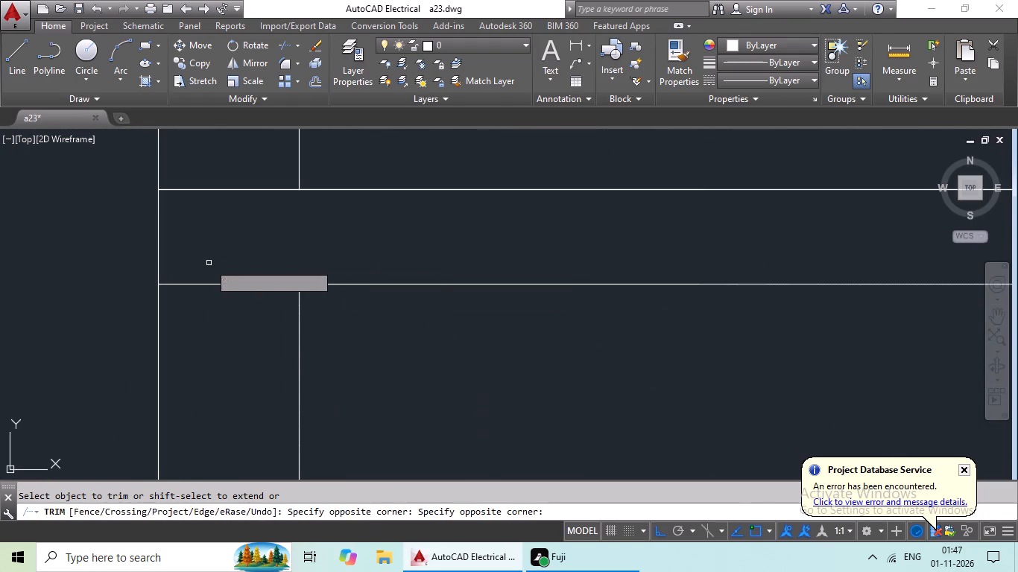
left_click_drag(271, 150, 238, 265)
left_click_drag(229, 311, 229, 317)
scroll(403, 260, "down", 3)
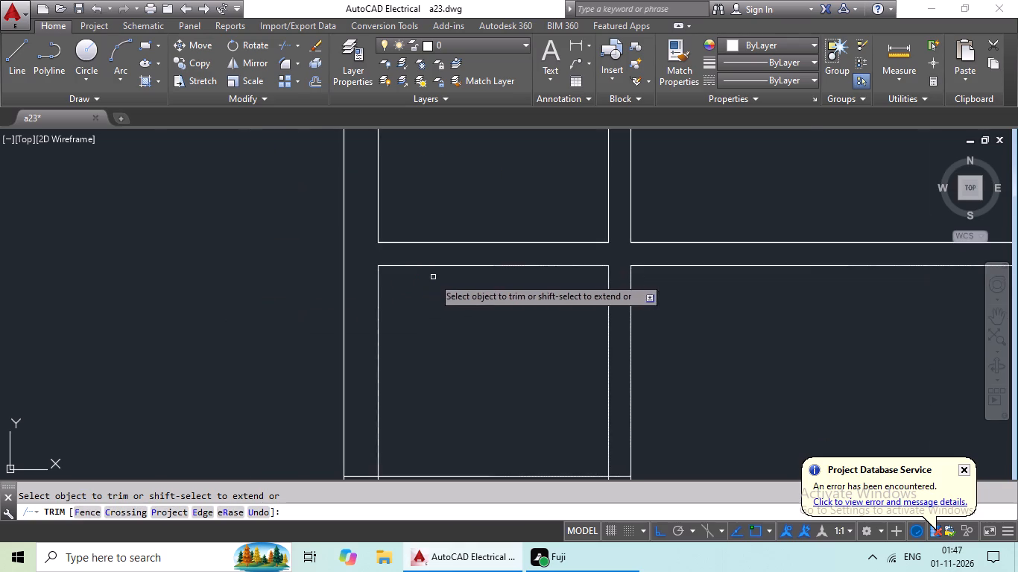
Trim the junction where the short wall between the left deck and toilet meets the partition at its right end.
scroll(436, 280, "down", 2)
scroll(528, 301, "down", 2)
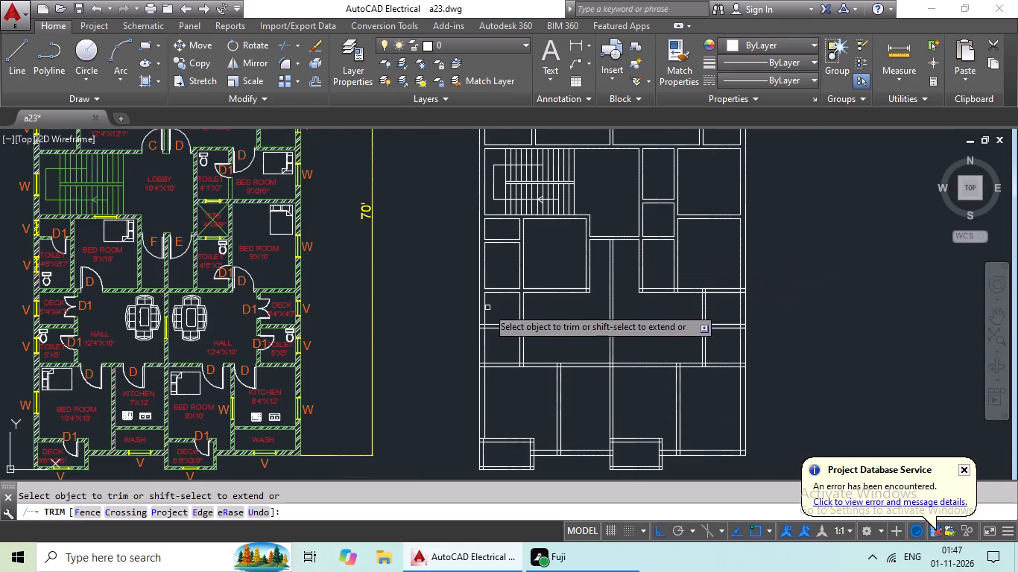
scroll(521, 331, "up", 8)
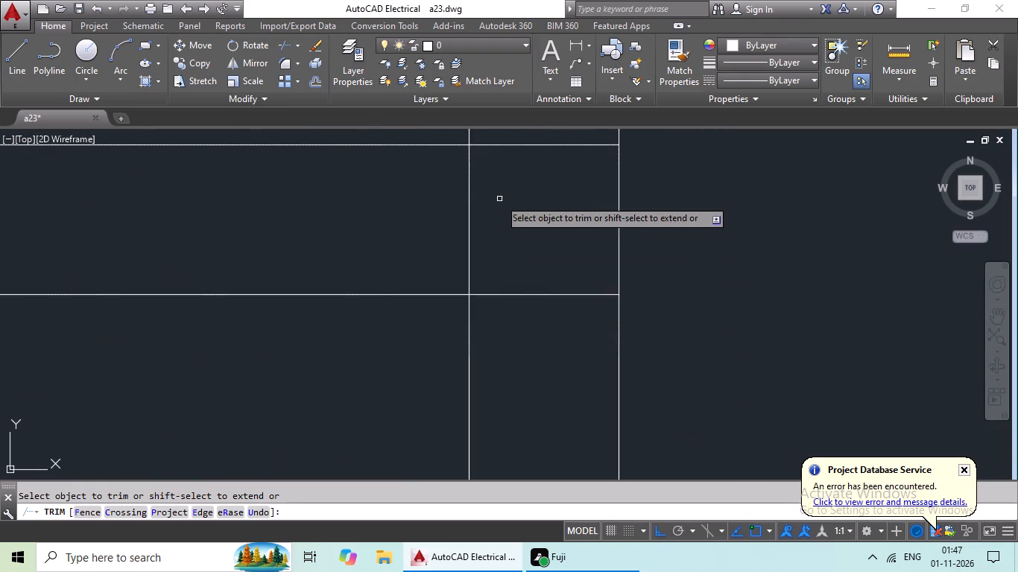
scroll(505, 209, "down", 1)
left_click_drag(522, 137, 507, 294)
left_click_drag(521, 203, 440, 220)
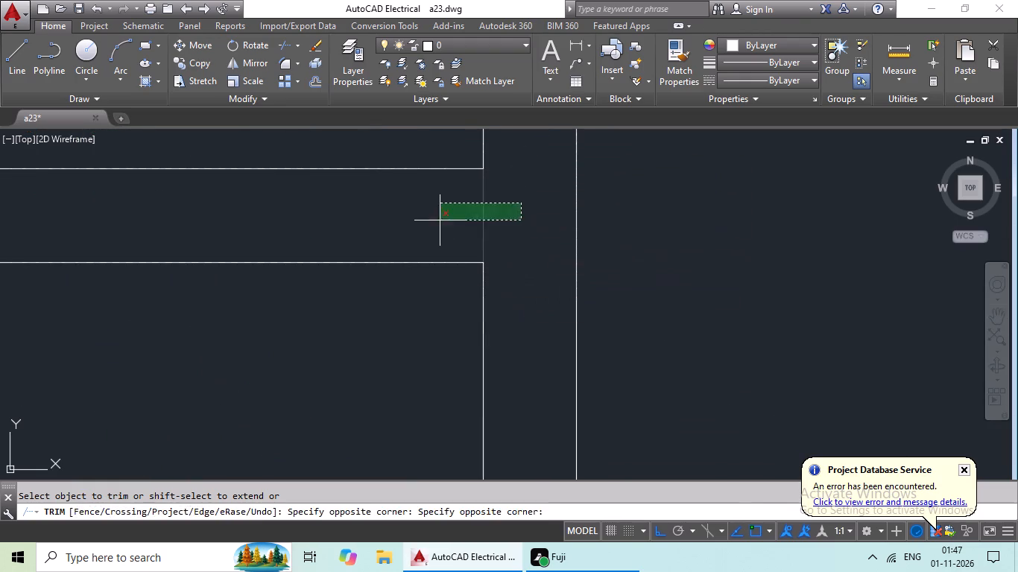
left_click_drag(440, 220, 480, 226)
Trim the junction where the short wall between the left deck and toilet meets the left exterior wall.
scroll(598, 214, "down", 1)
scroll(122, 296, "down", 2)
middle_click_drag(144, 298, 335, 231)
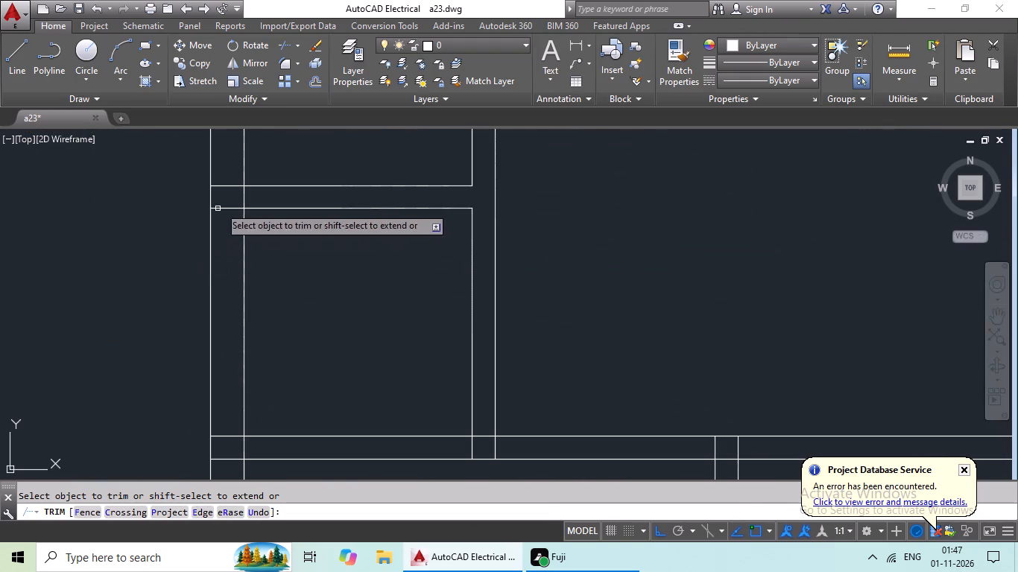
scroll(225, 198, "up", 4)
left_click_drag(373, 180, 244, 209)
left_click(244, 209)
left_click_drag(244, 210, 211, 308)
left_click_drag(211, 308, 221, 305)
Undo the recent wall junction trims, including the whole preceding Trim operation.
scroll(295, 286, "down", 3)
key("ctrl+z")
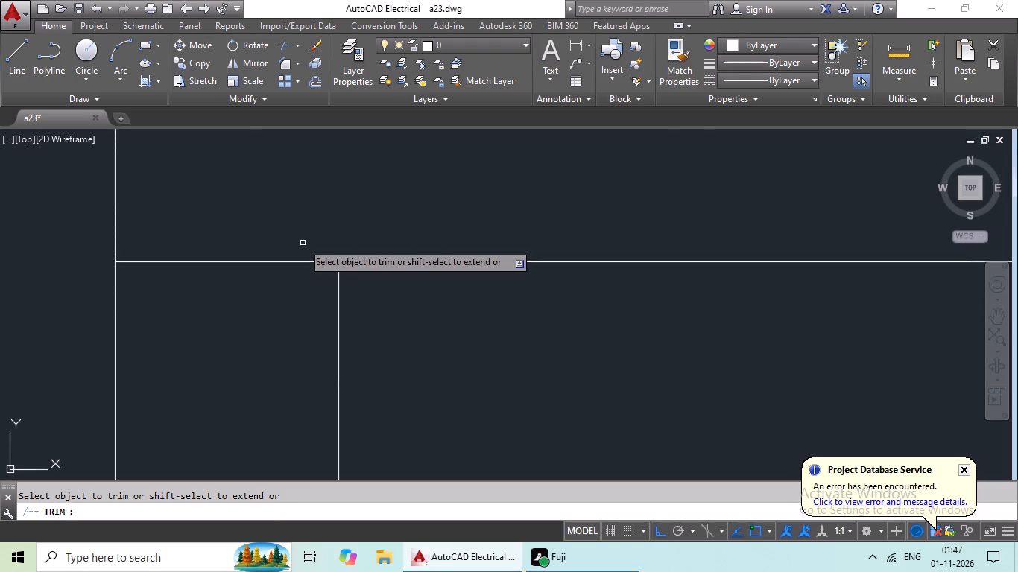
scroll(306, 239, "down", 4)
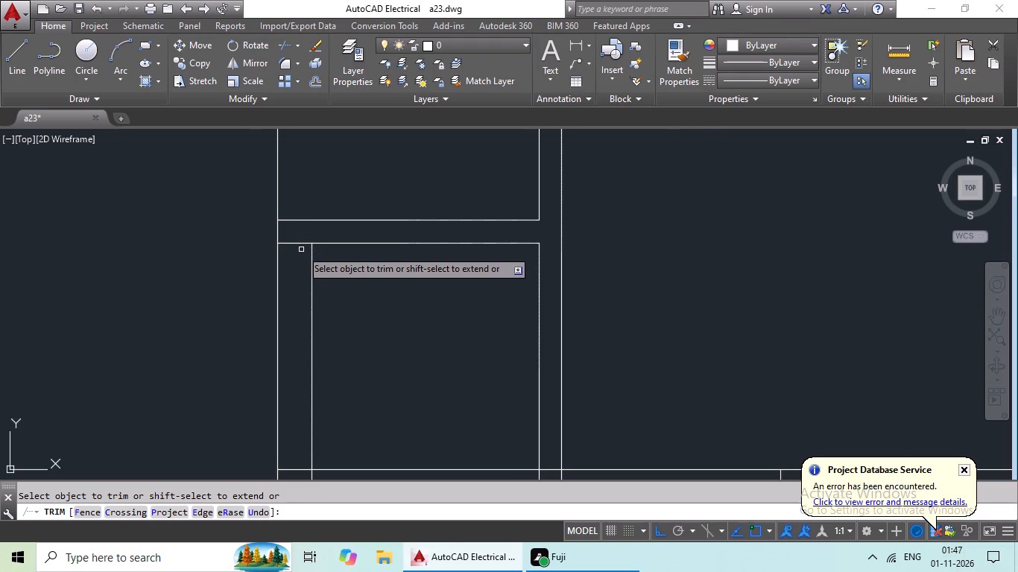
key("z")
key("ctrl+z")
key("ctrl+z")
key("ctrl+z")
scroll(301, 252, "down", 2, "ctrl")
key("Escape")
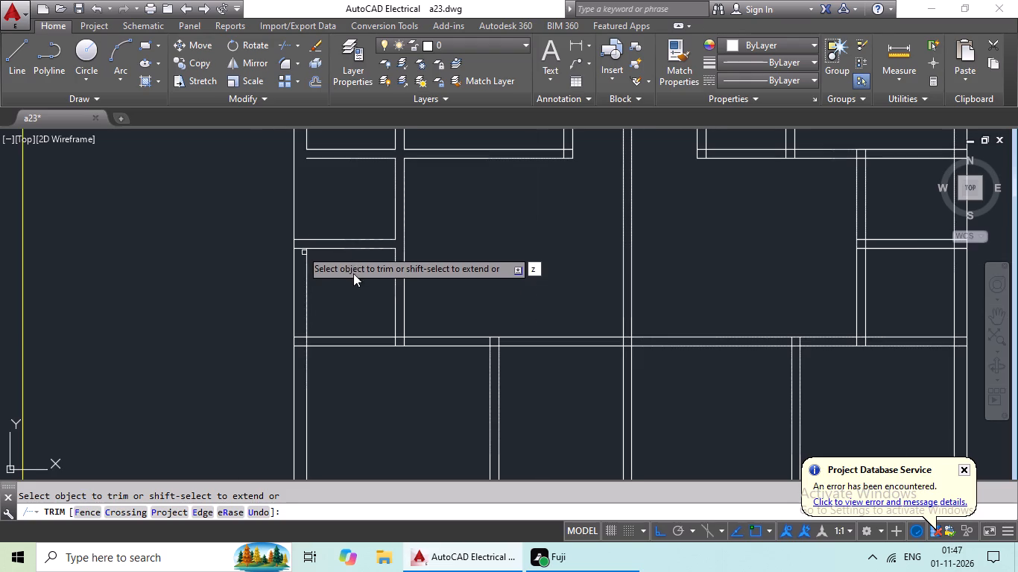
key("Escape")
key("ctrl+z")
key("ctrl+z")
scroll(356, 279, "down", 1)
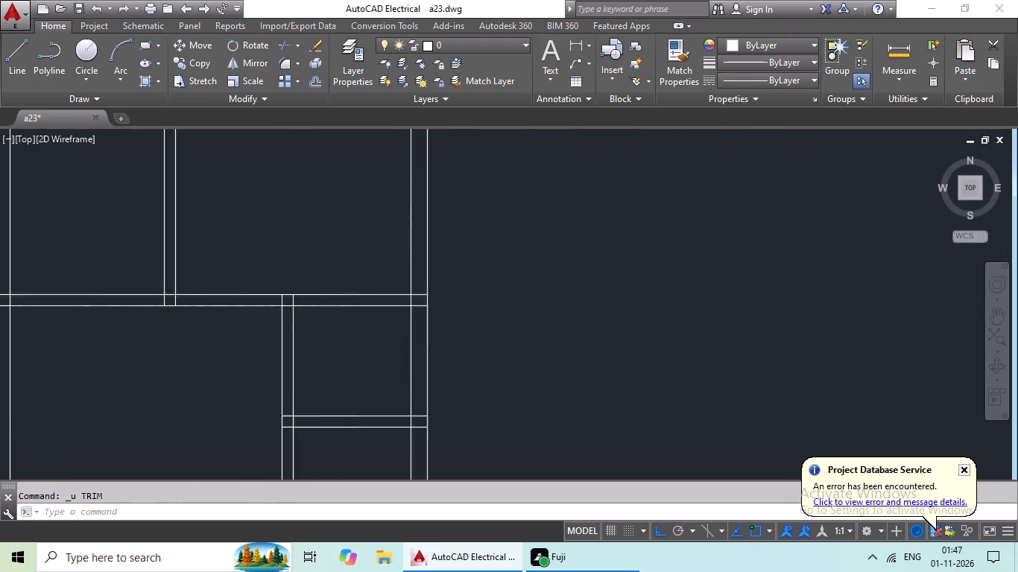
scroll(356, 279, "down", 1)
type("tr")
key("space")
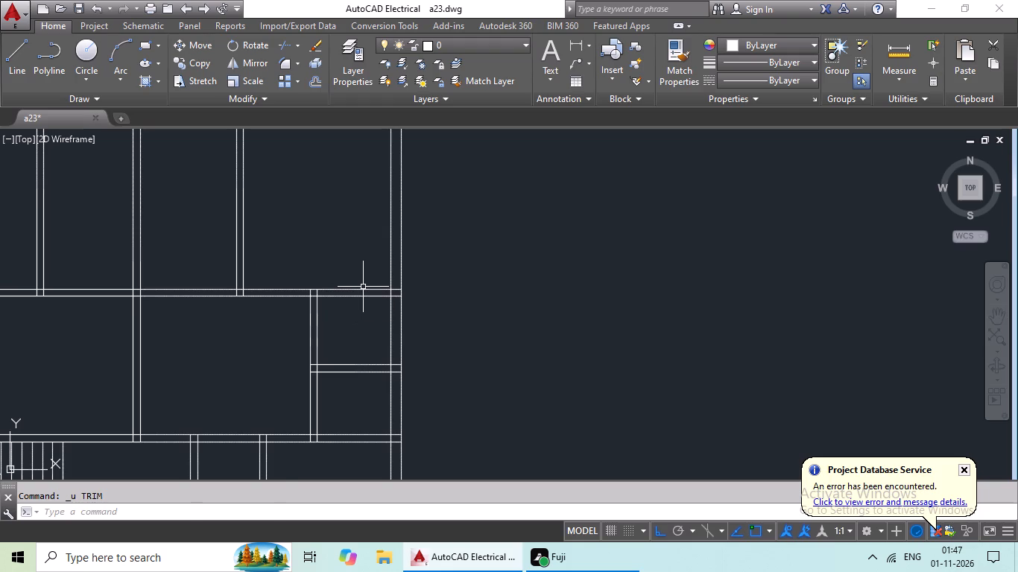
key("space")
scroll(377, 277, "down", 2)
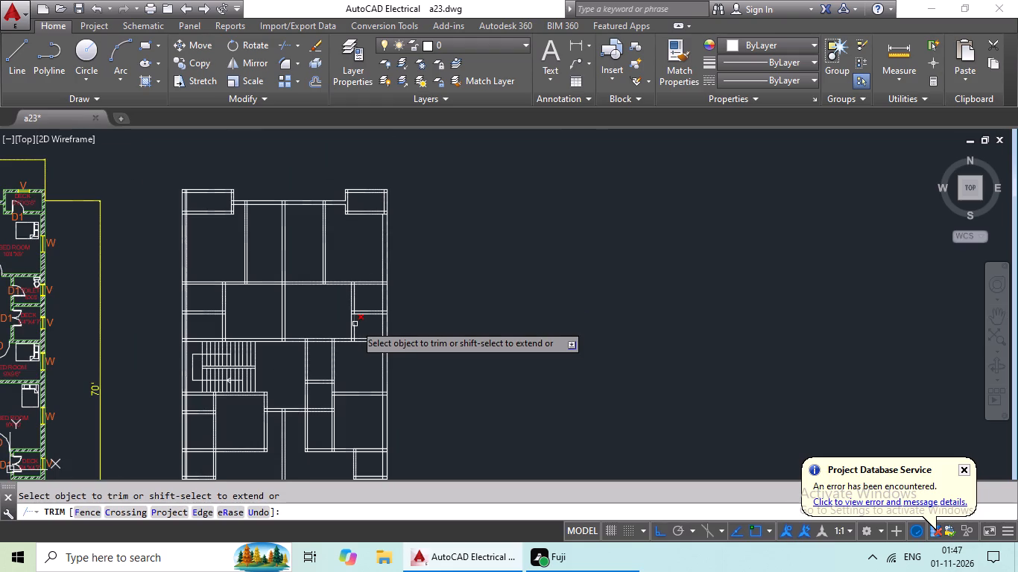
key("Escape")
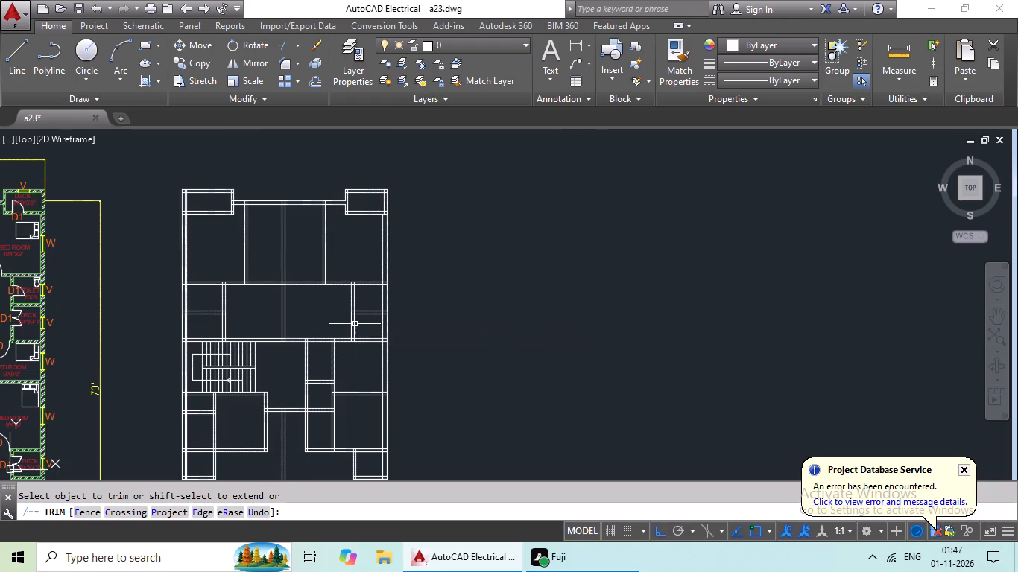
Trim the extra inner line of the left exterior wall just below the upper-left deck.
type("tr")
key("space")
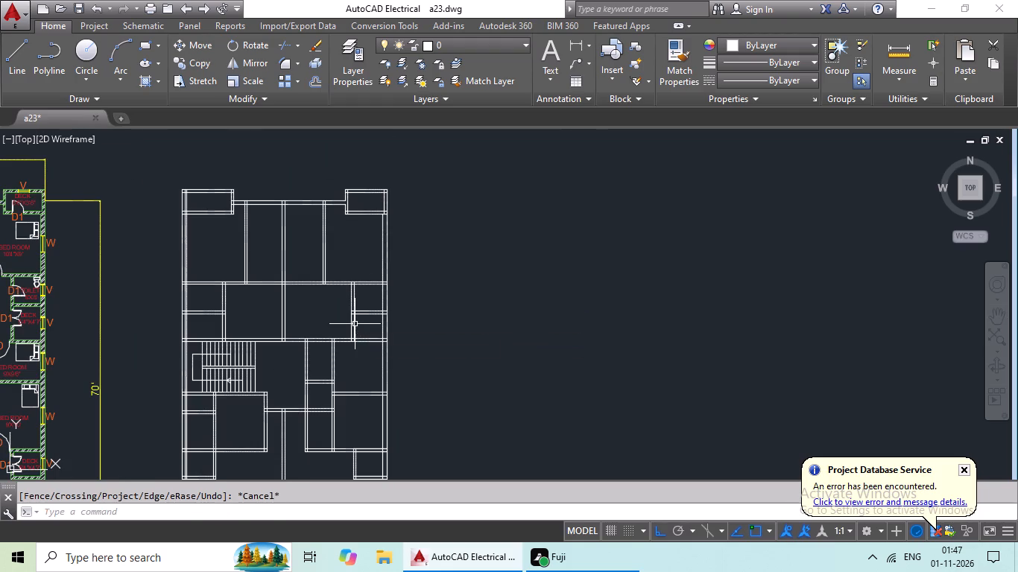
key("space")
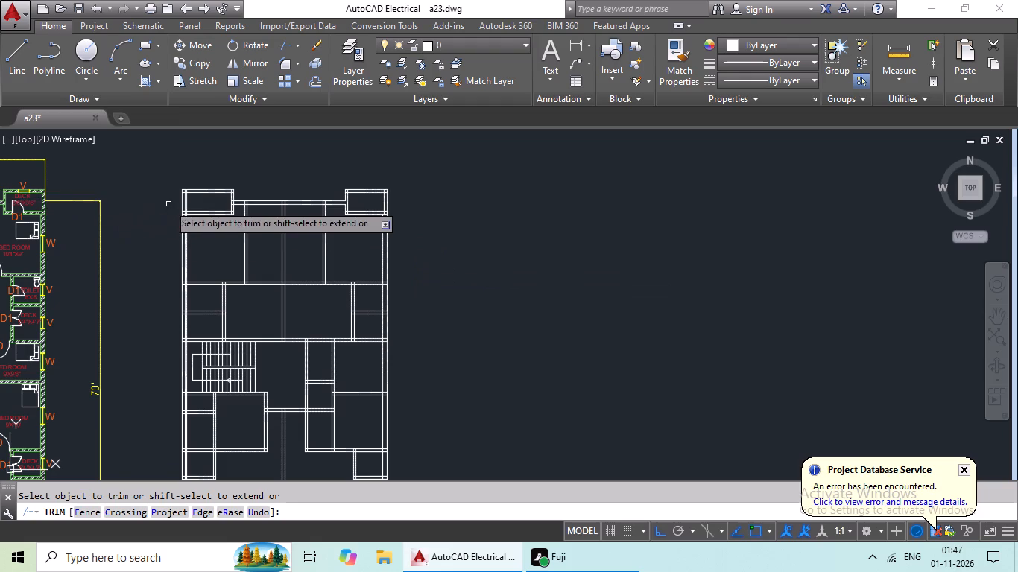
scroll(178, 221, "up", 4)
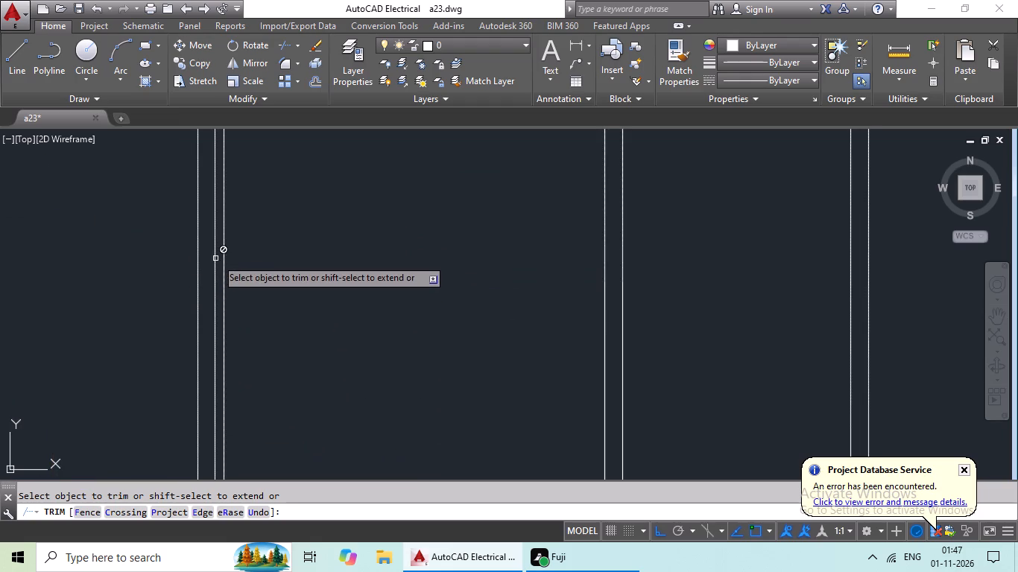
scroll(220, 246, "down", 4)
scroll(230, 221, "up", 3)
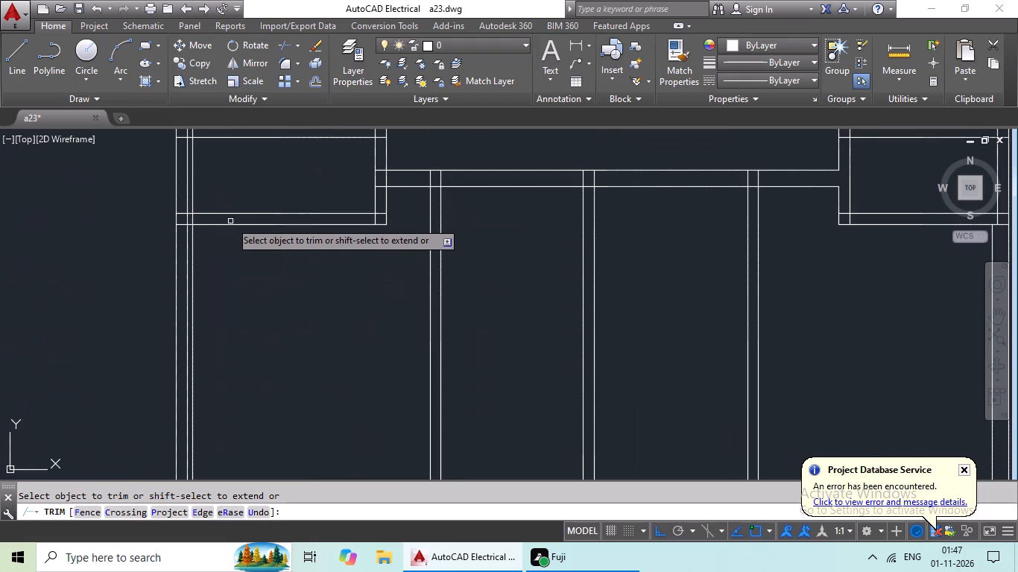
left_click(186, 250)
scroll(244, 250, "down", 4)
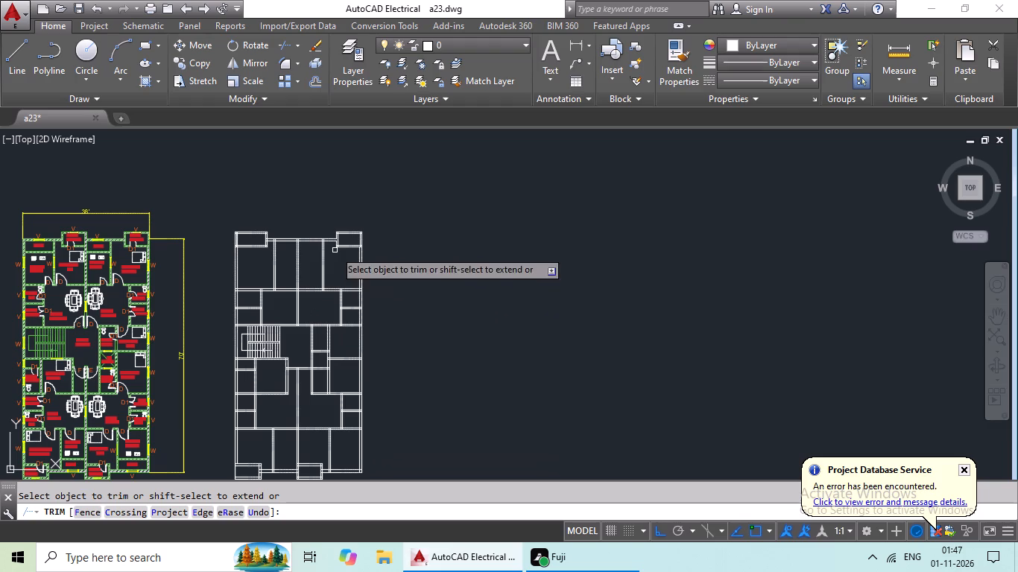
middle_click_drag(295, 401, 312, 346)
scroll(253, 428, "up", 1)
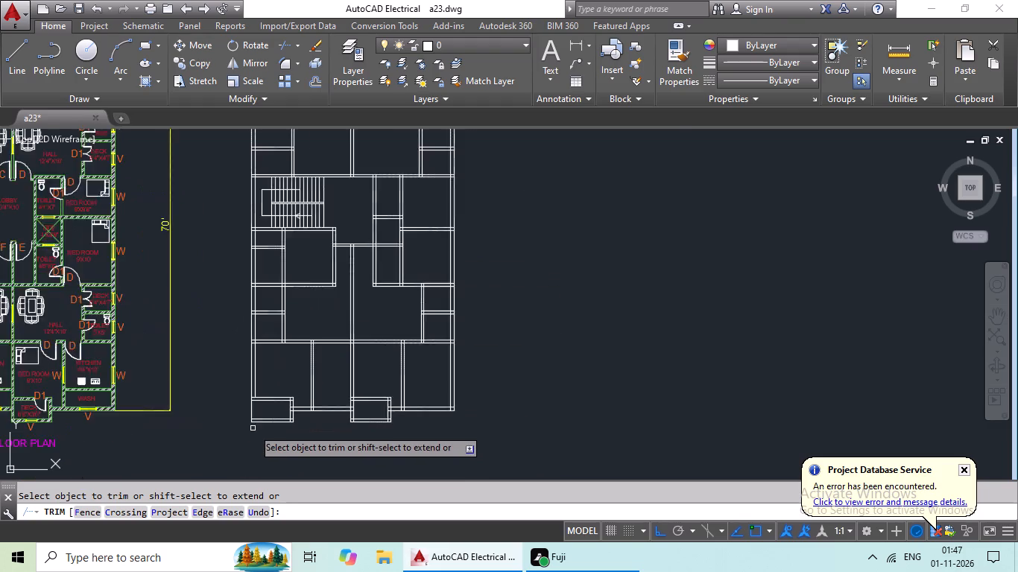
scroll(253, 428, "up", 2)
key("Escape")
key("Escape")
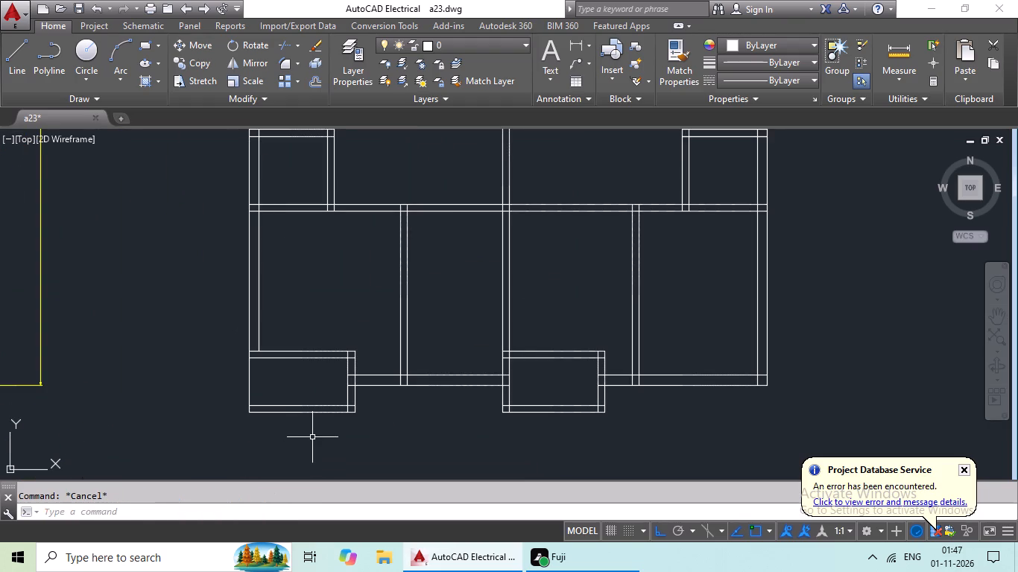
Offset the outer line of the left exterior wall 6" inward at the lower-left deck.
key("o")
key("Return")
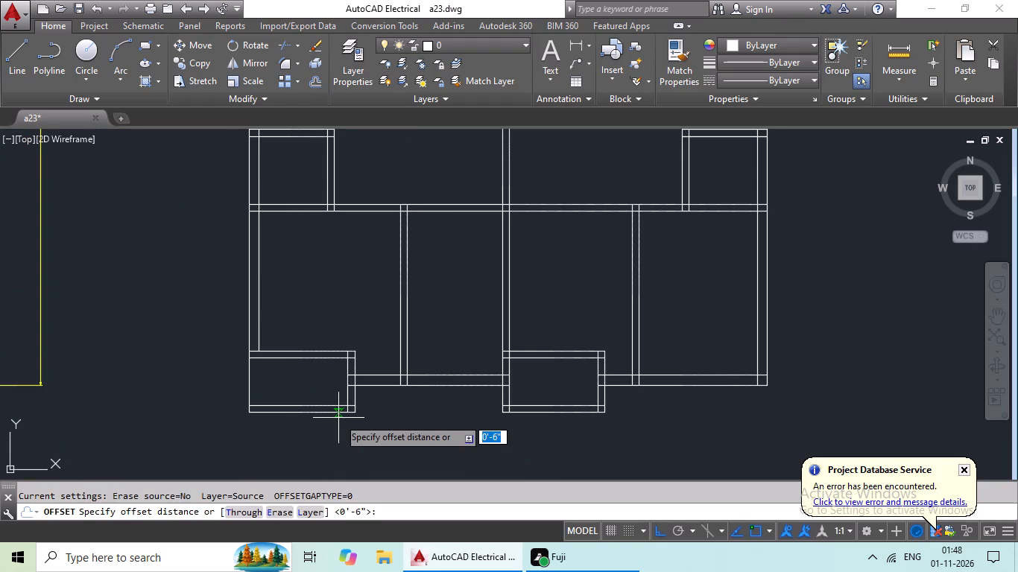
type("6\"")
key("Return")
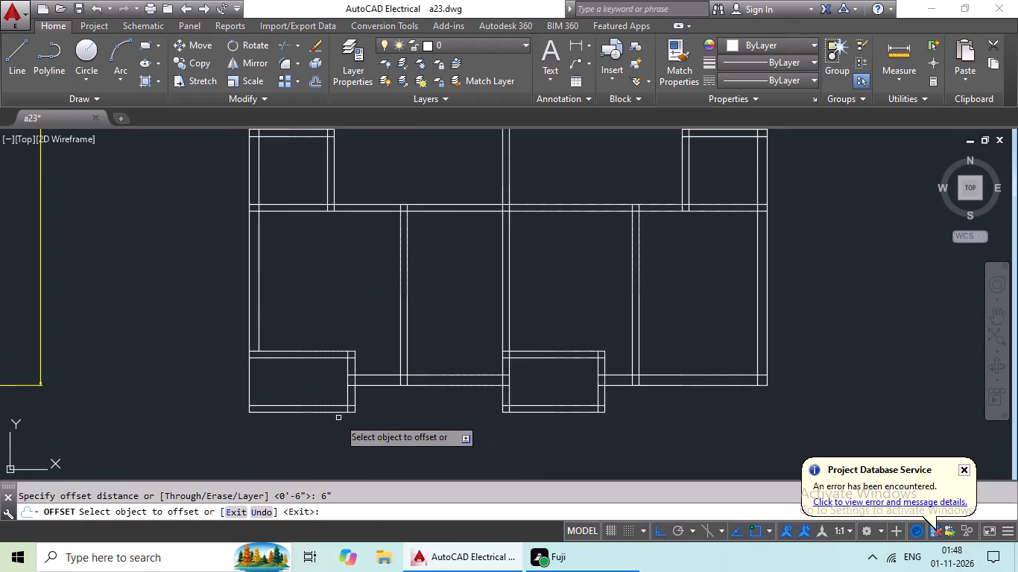
left_click_drag(250, 392, 276, 391)
left_click(291, 388)
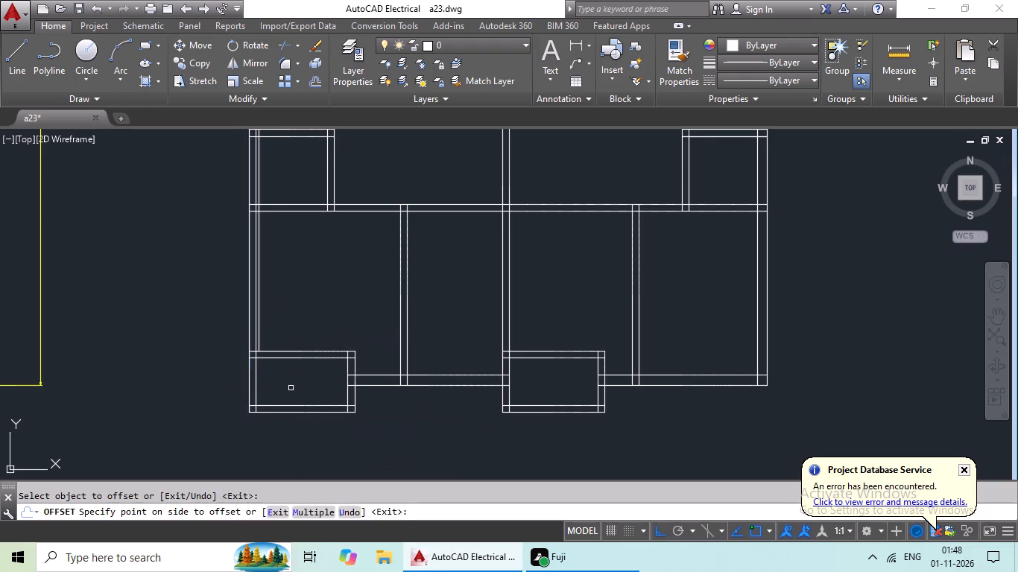
key("Escape")
Trim the 6" offset line where it crosses the upper wall of the lower-left deck.
type("tr")
key("space")
key("space")
scroll(253, 356, "up", 4)
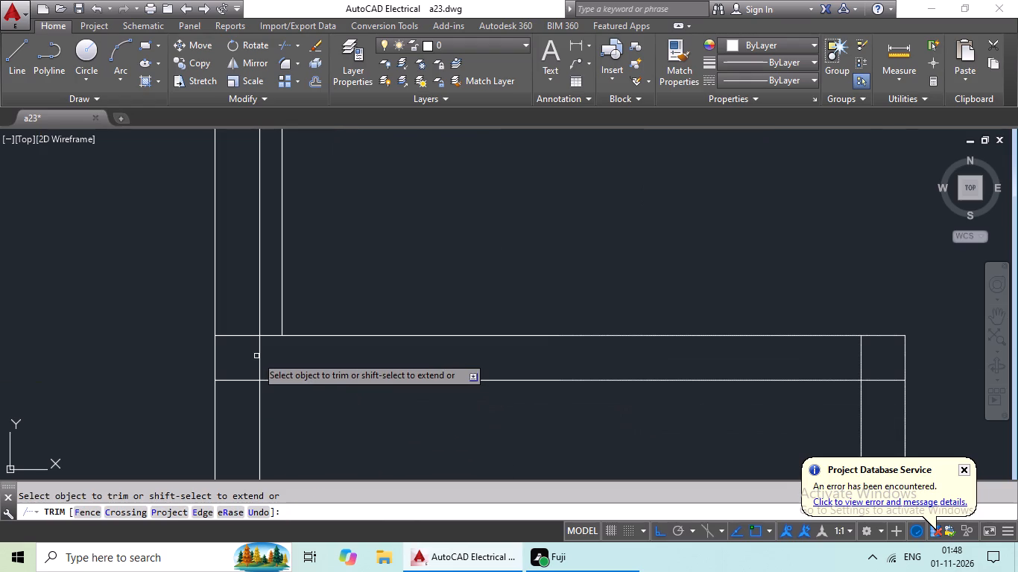
left_click(258, 355)
Trim the 6" offset line where it crosses the lower wall of the upper-left deck.
scroll(293, 353, "down", 4)
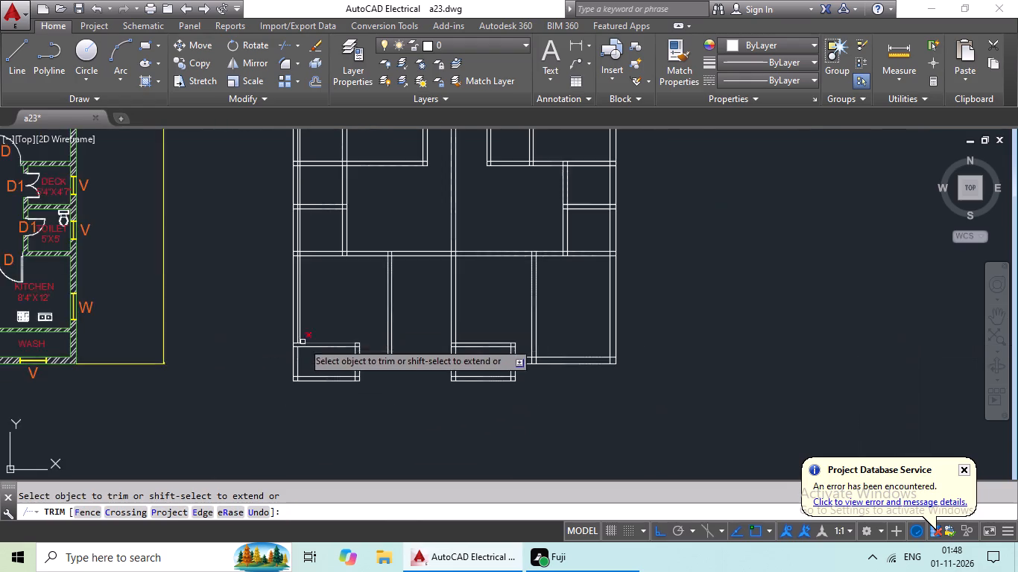
scroll(303, 340, "down", 4)
scroll(314, 168, "up", 5)
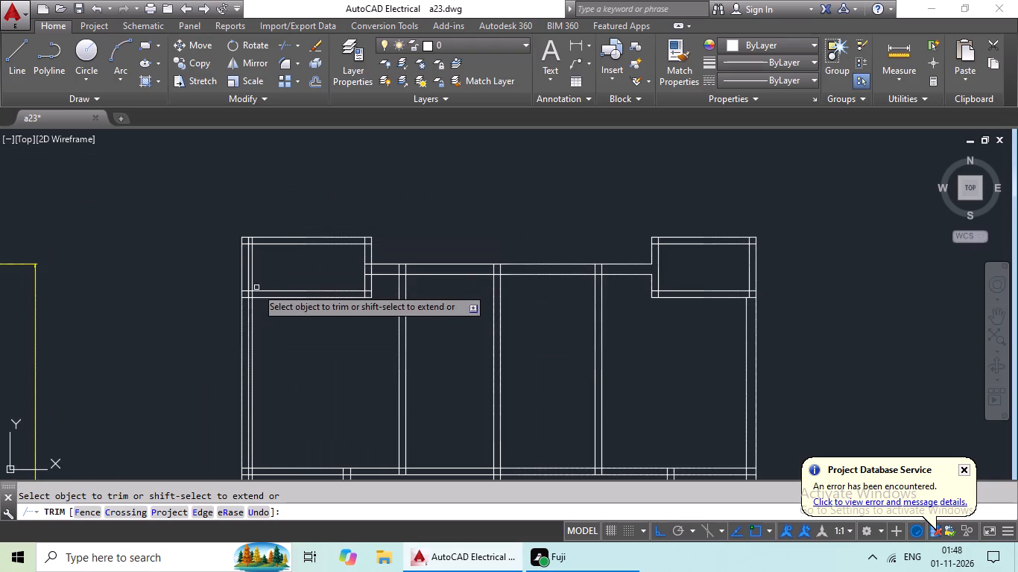
scroll(250, 296, "up", 6)
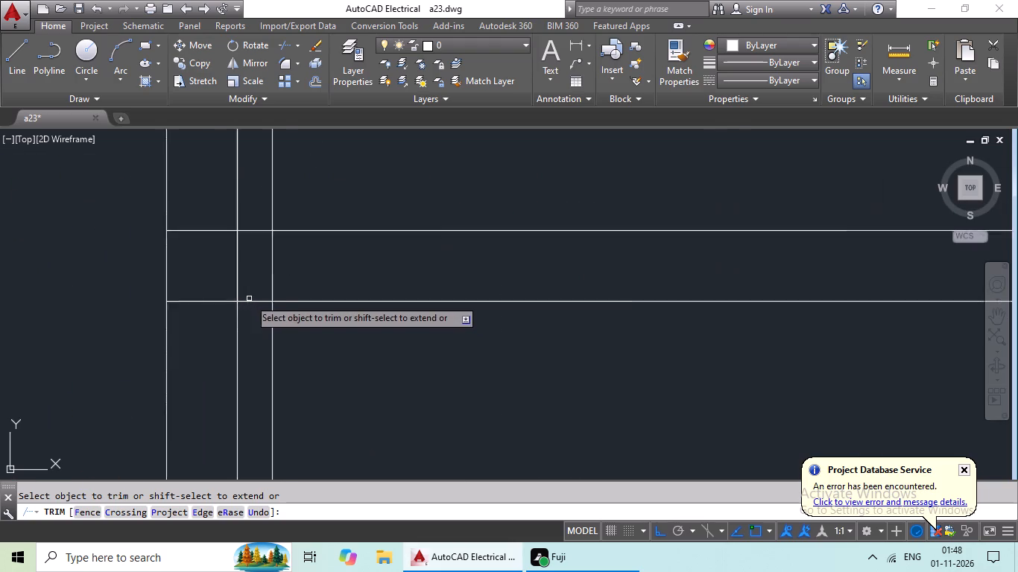
left_click(229, 252)
scroll(239, 256, "down", 2)
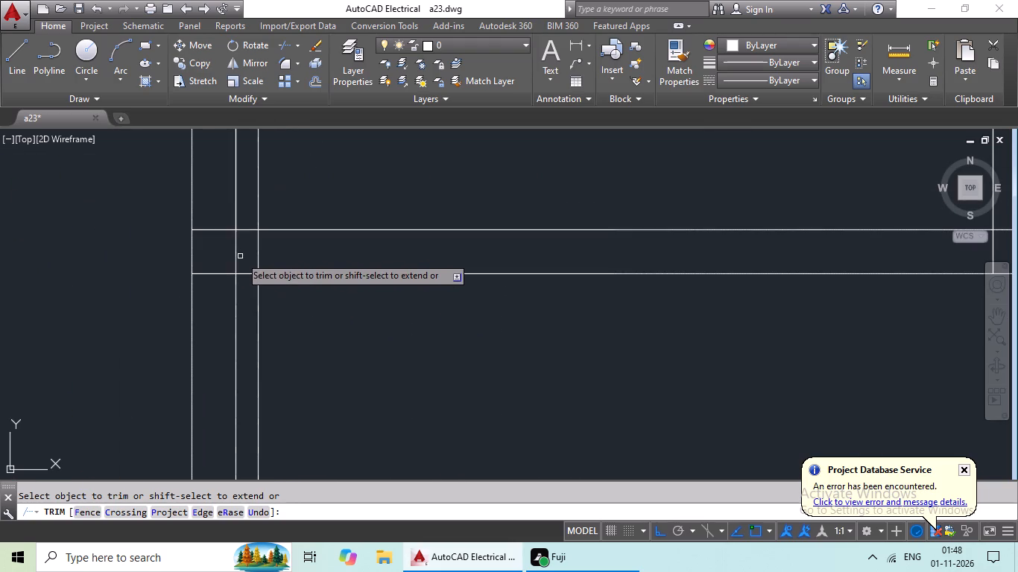
left_click(233, 247)
scroll(271, 278, "down", 4)
scroll(264, 275, "up", 5)
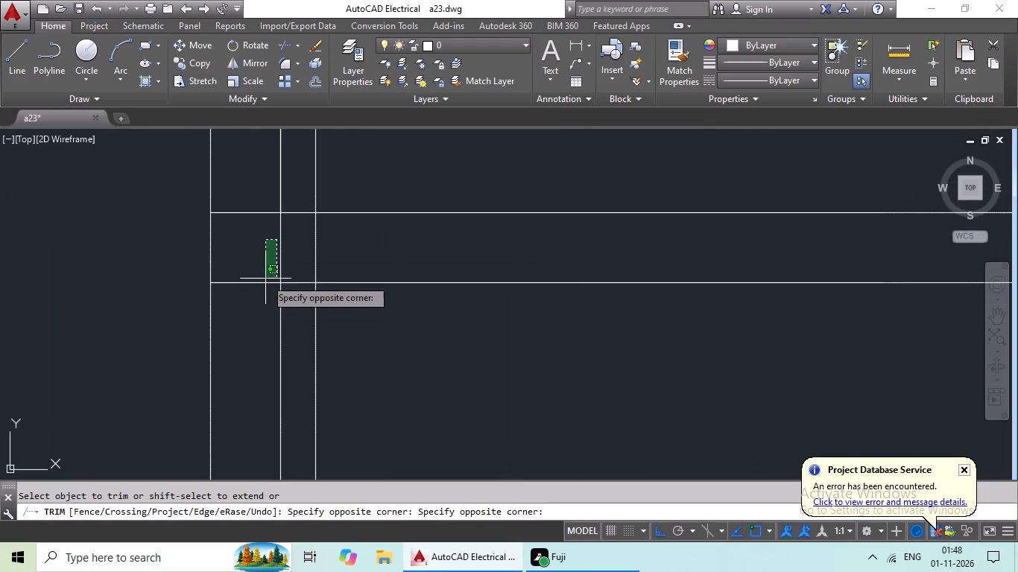
left_click(282, 252)
scroll(294, 266, "down", 3)
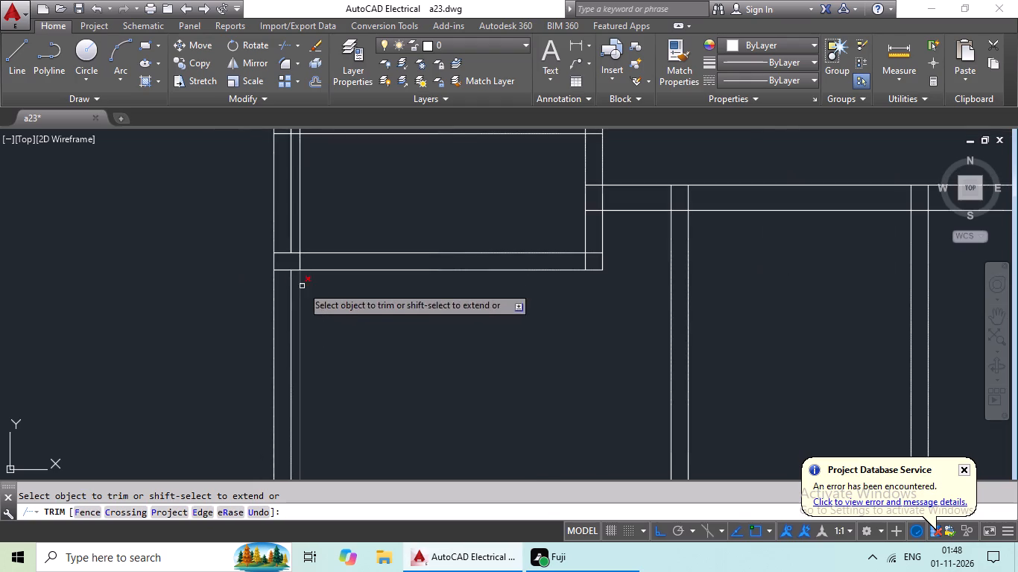
scroll(312, 301, "down", 1)
key("Escape")
key("Escape")
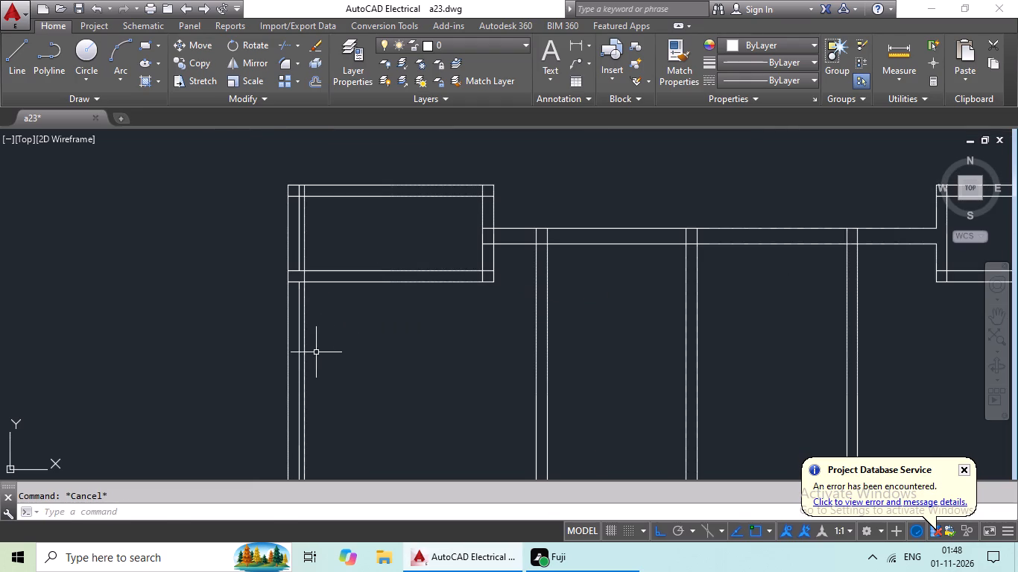
Delete the leftover 6" offset line inside the left exterior wall between the upper and lower decks.
left_click(297, 348)
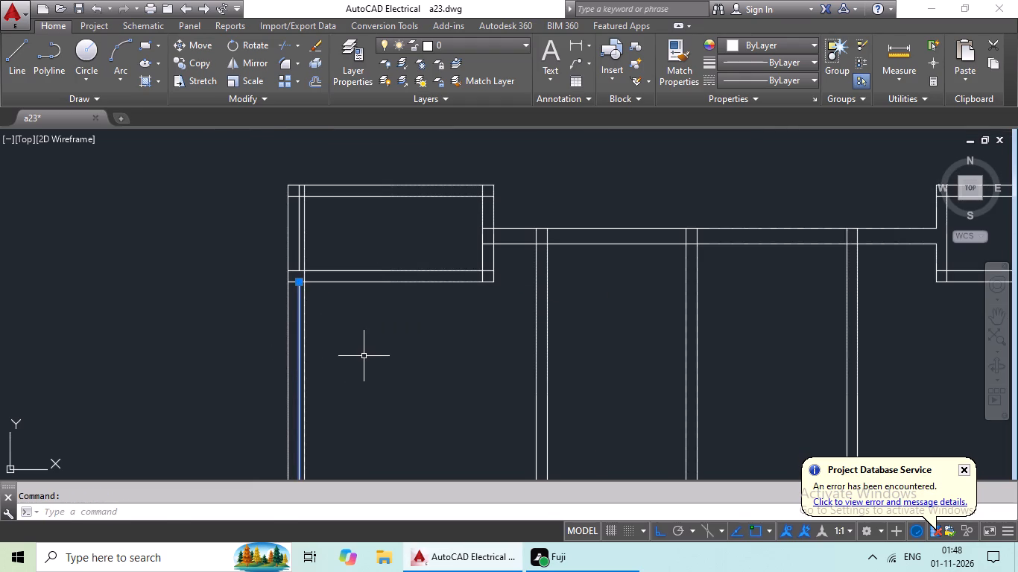
key("Delete")
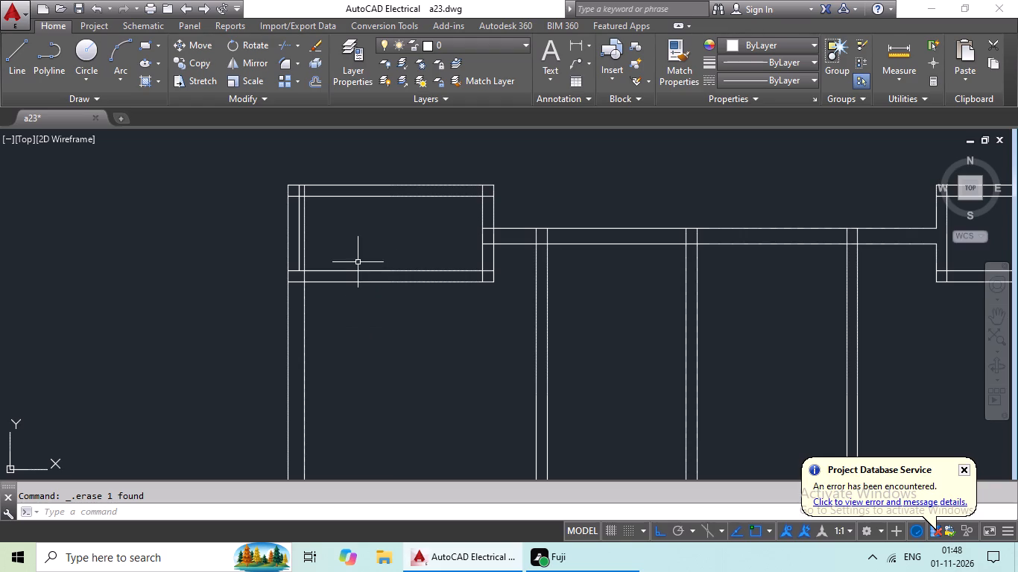
scroll(370, 252, "down", 3)
middle_click_drag(396, 311, 429, 252)
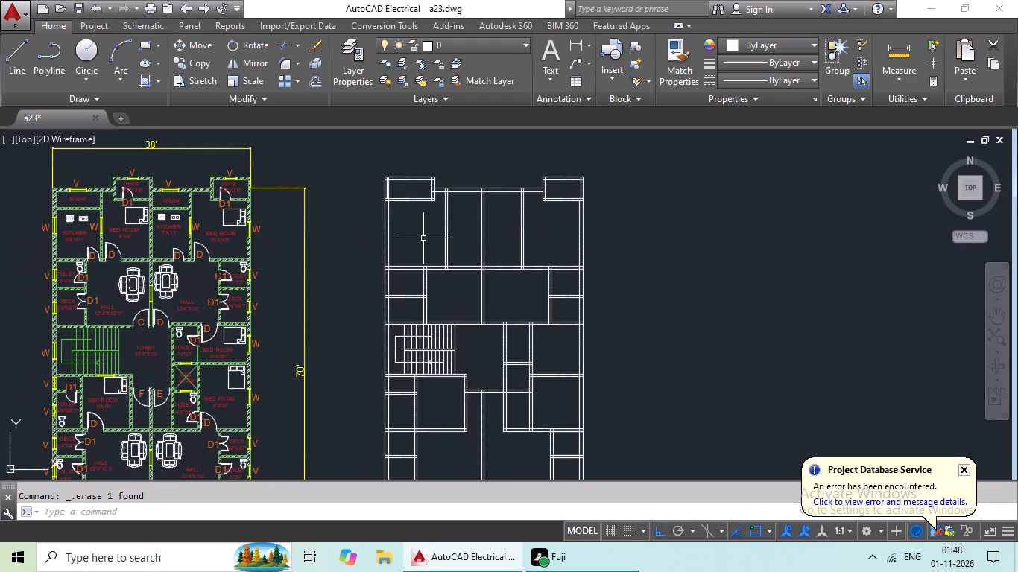
key("Escape")
key("Escape")
key("Escape")
key("Escape")
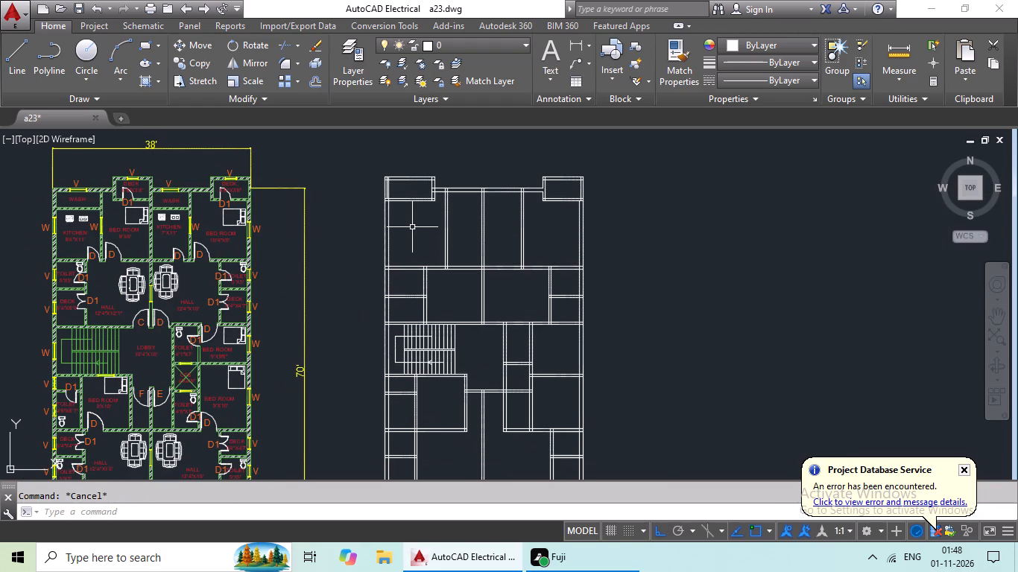
Trim the exterior wall's inner face line where it runs through the interior of the upper-left deck.
type("tr")
key("space")
key("space")
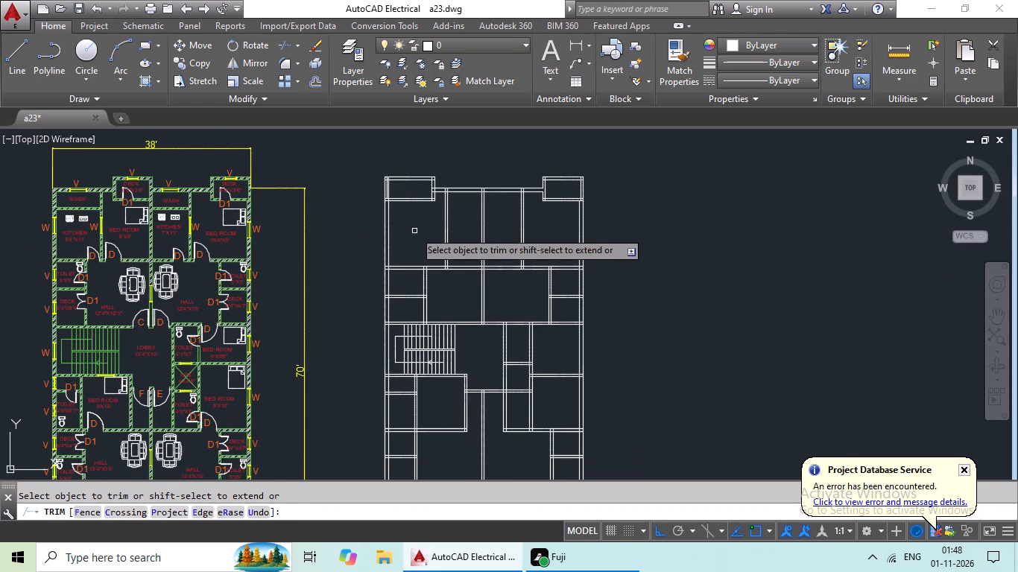
scroll(376, 180, "up", 4)
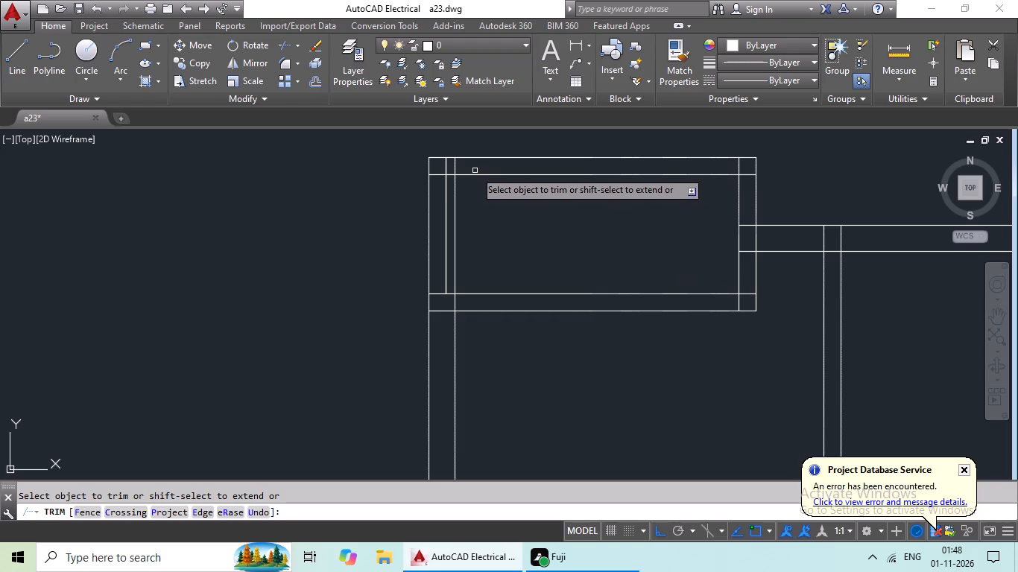
scroll(457, 170, "up", 3)
scroll(469, 162, "down", 2)
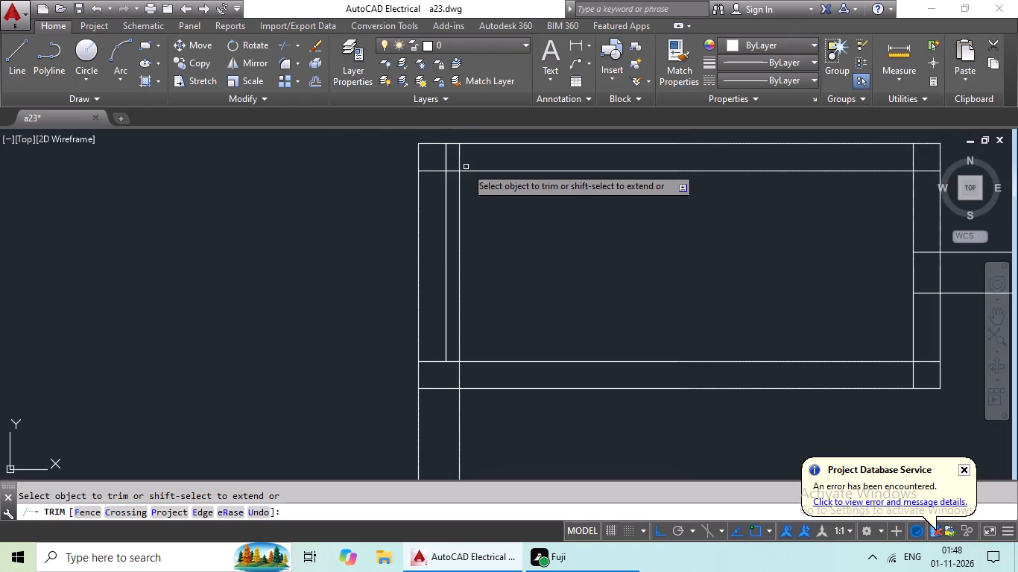
left_click(458, 216)
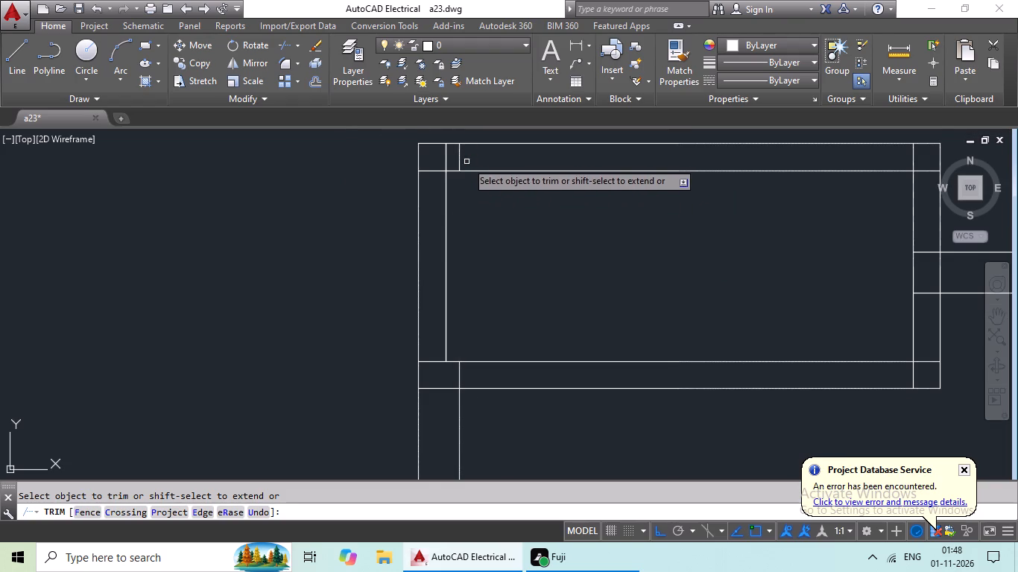
Trim the inner line of the upper-left deck's left wall where it crosses the deck's top wall.
scroll(467, 157, "up", 2)
left_click_drag(487, 151, 389, 163)
left_click_drag(389, 163, 396, 162)
scroll(443, 158, "down", 2)
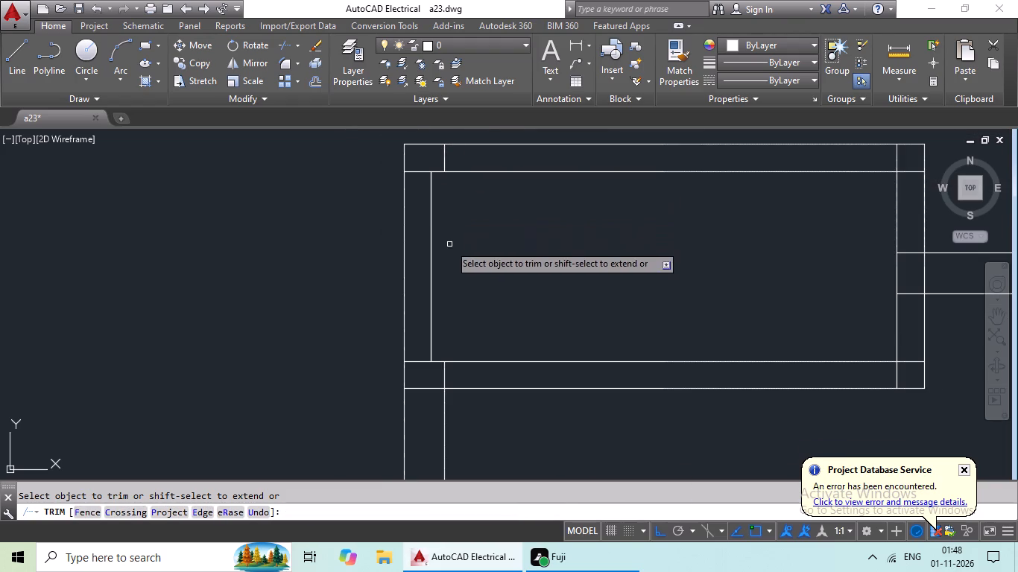
Trim the crossing lines at the bottom-left corner of the upper-left deck into a clean wall corner.
scroll(452, 392, "up", 3)
left_click_drag(452, 334, 359, 354)
left_click(359, 354)
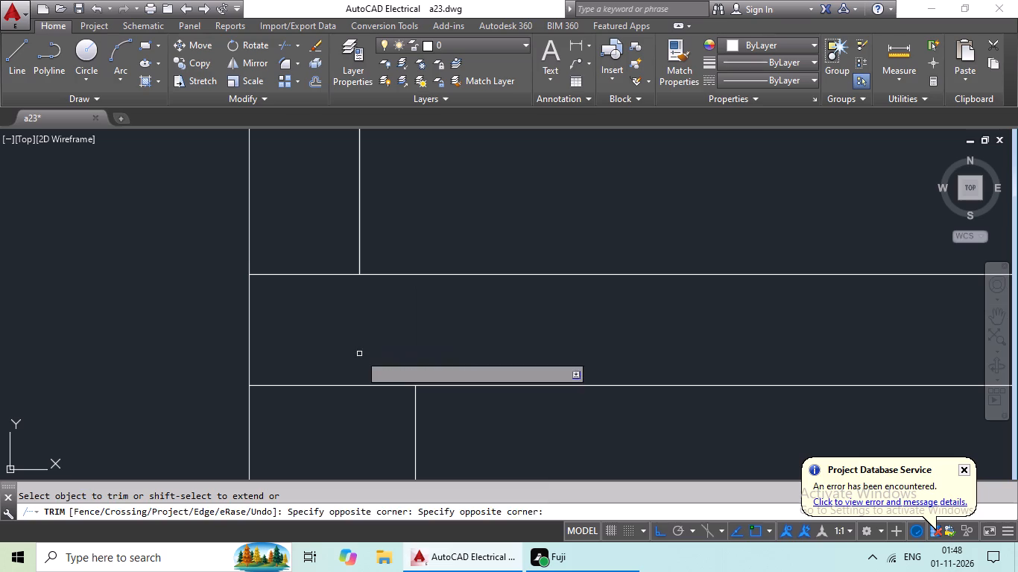
left_click_drag(333, 250, 321, 316)
left_click(322, 315)
Trim the top wall's inner line where it crosses the left wall at the upper-left deck's top-left corner.
scroll(356, 298, "down", 3)
scroll(411, 243, "down", 1)
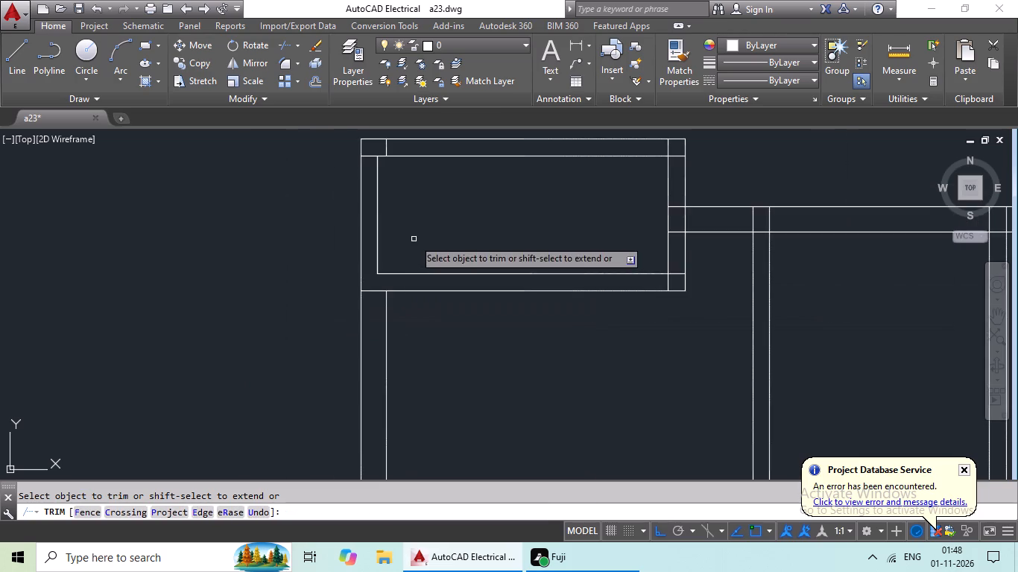
middle_click_drag(414, 238, 391, 335)
scroll(350, 254, "up", 3)
left_click_drag(347, 229, 329, 277)
left_click(329, 276)
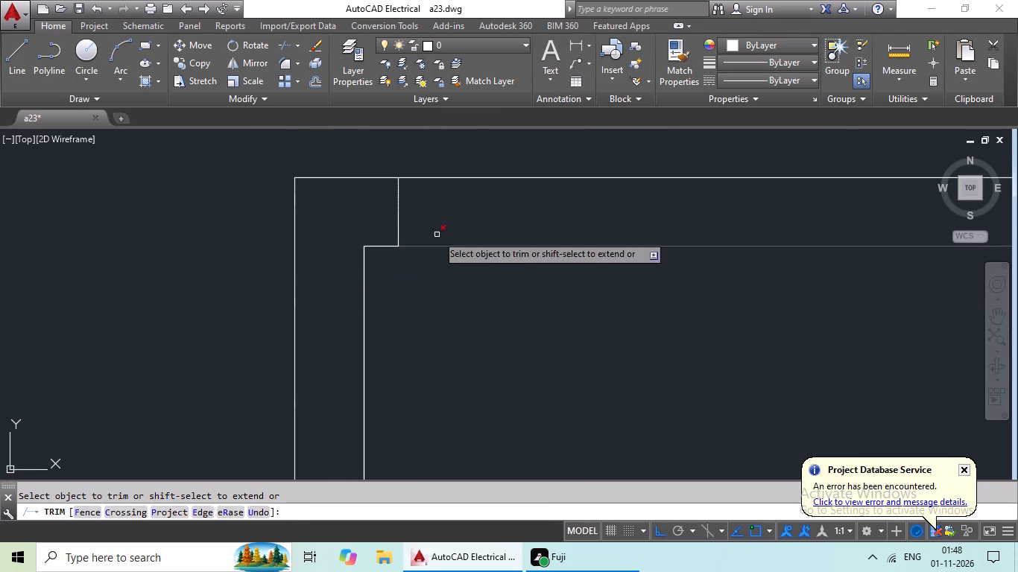
key("Escape")
Delete the leftover short vertical line across the upper-left deck's top wall.
left_click_drag(463, 204, 394, 216)
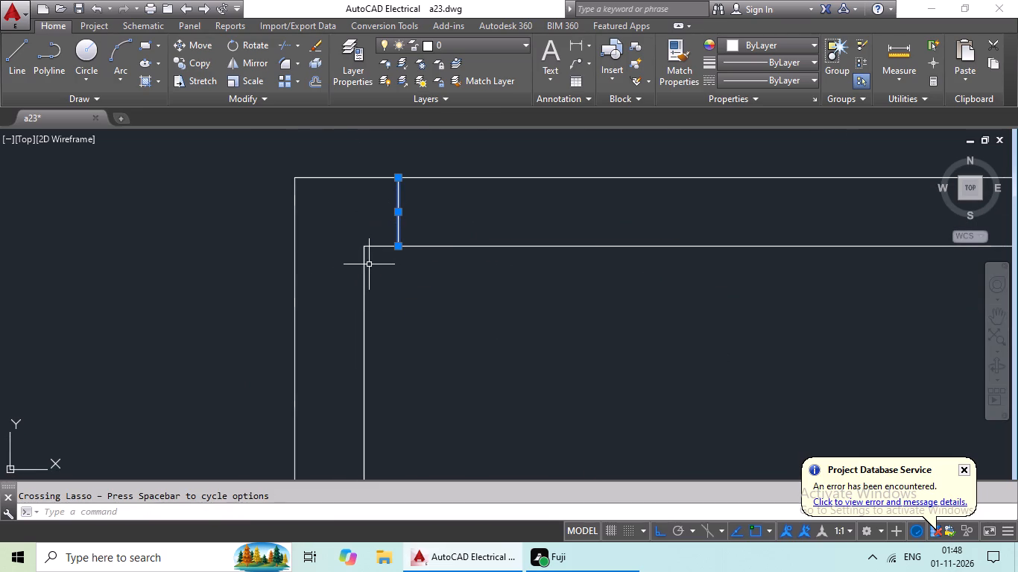
key("Delete")
Trim the crossing wall lines at the upper-left deck's top-right corner into a clean wall corner.
scroll(600, 232, "down", 3)
middle_click_drag(621, 276, 548, 295)
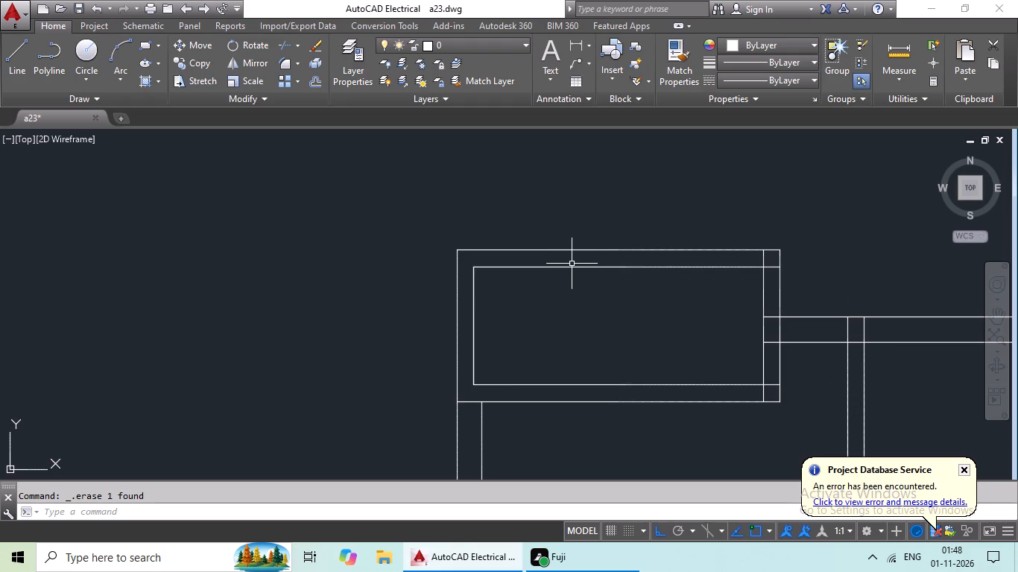
type("te")
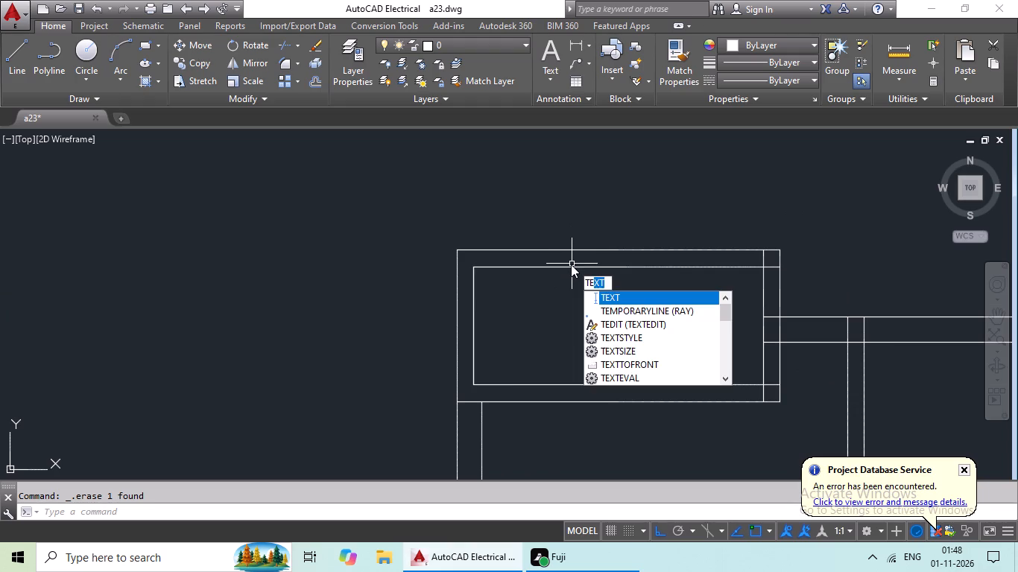
key("BackSpace")
key("BackSpace")
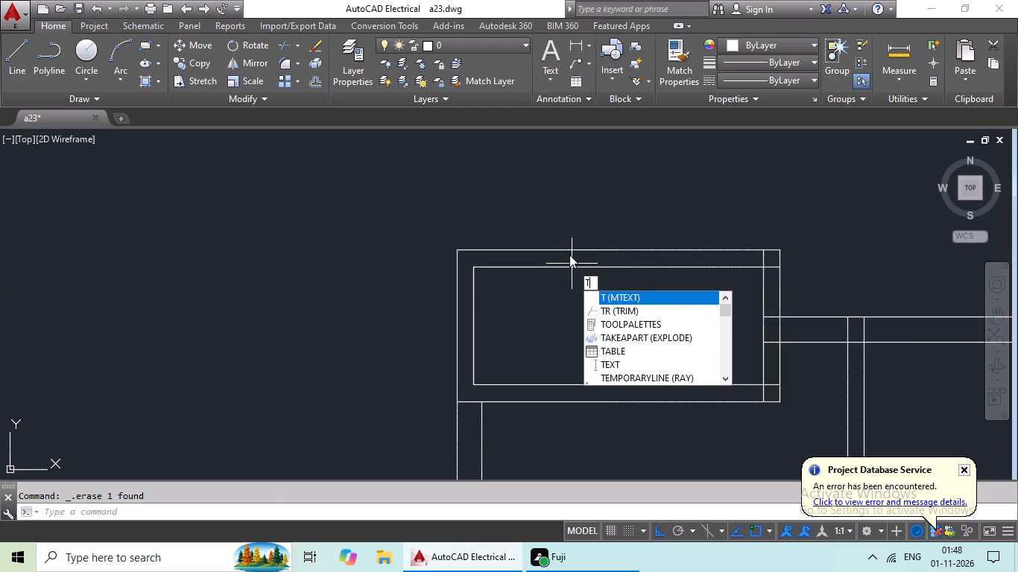
key("r")
key("space")
key("space")
scroll(611, 281, "down", 1)
middle_click_drag(587, 333, 429, 340)
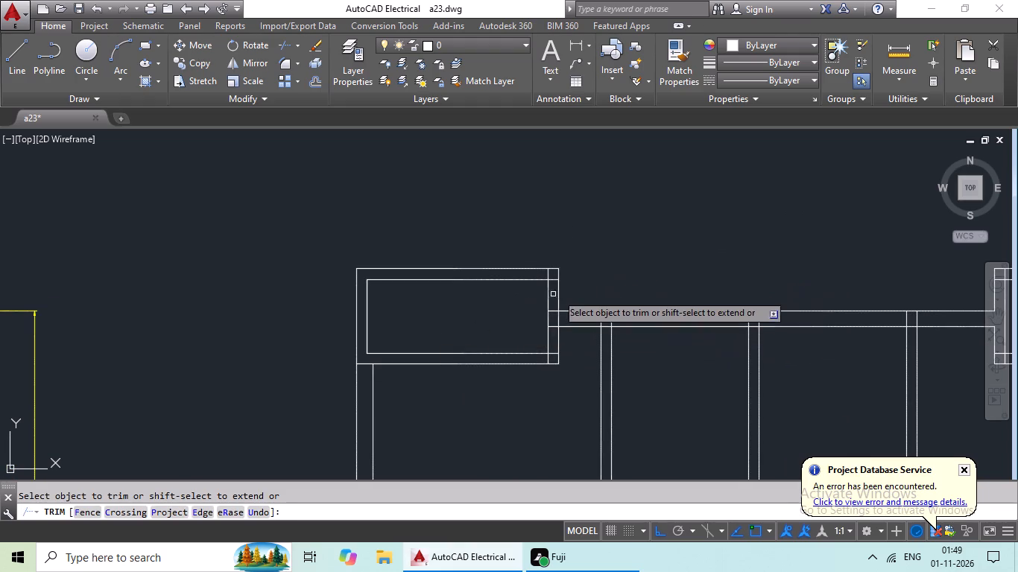
scroll(544, 273, "up", 7)
middle_click_drag(587, 297, 344, 254)
scroll(346, 256, "up", 1)
left_click_drag(443, 245, 426, 379)
left_click_drag(428, 375, 436, 363)
left_click_drag(481, 221, 79, 246)
left_click_drag(86, 243, 94, 243)
Trim the crossing lines where the building's top wall meets the upper-left deck's right wall into an open junction.
scroll(267, 220, "down", 3)
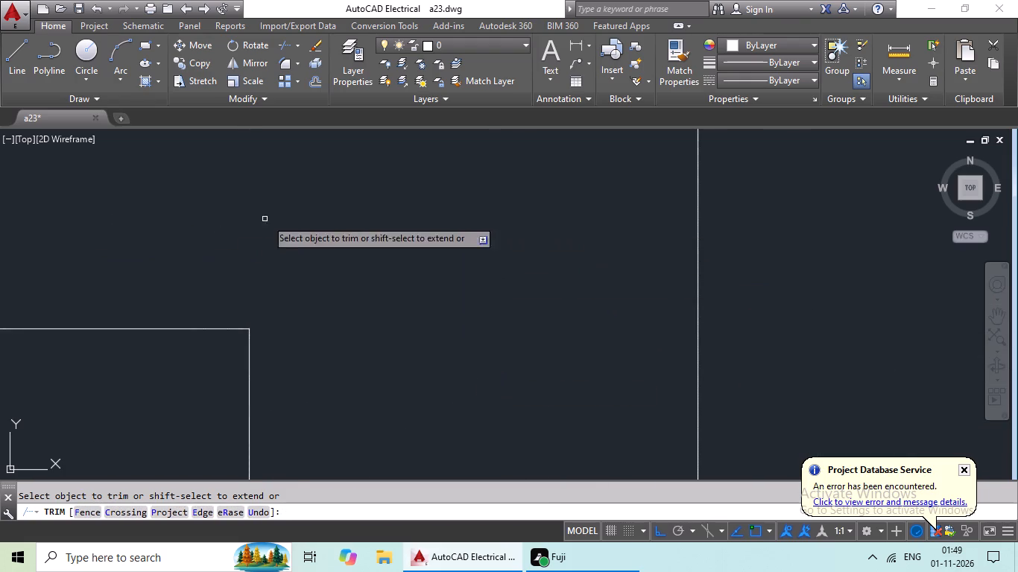
scroll(266, 219, "down", 2)
middle_click_drag(297, 285, 297, 171)
scroll(315, 294, "up", 2)
left_click_drag(285, 184, 252, 296)
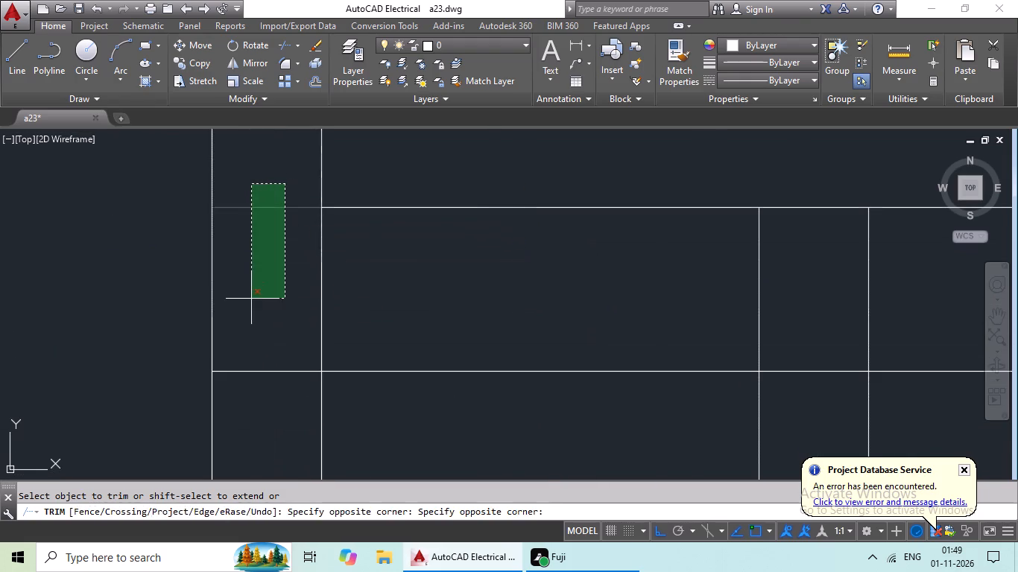
left_click_drag(255, 290, 264, 284)
left_click_drag(284, 299, 265, 395)
left_click_drag(265, 395, 272, 391)
left_click_drag(399, 276, 233, 324)
left_click(233, 324)
Trim the junction of the first vertical partition beside the upper-left deck with the top wall into a clean opening.
scroll(360, 290, "down", 3)
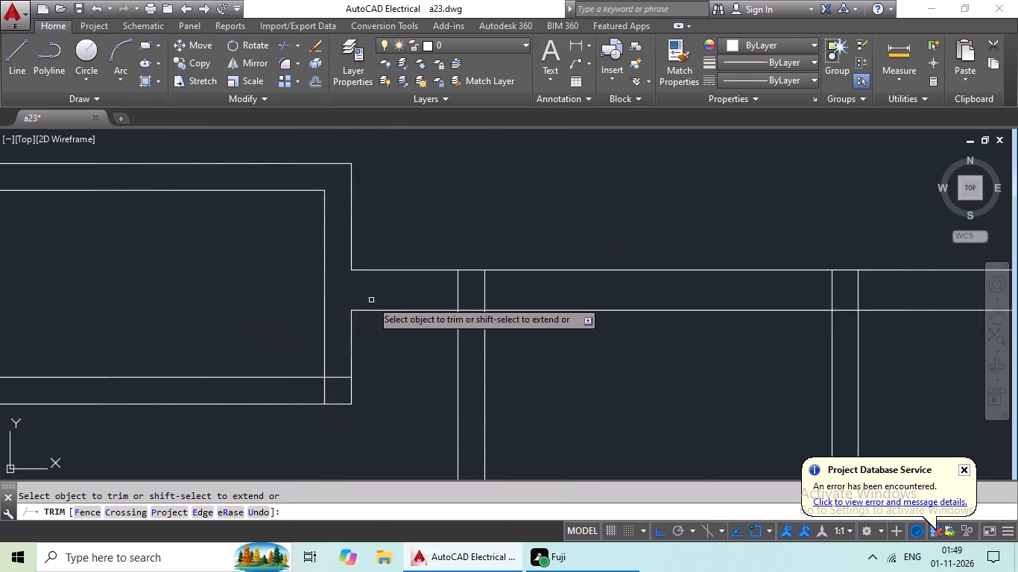
middle_click_drag(372, 301, 242, 315)
scroll(369, 308, "up", 3)
left_click_drag(387, 288, 113, 324)
left_click_drag(113, 324, 124, 320)
left_click_drag(235, 340, 244, 430)
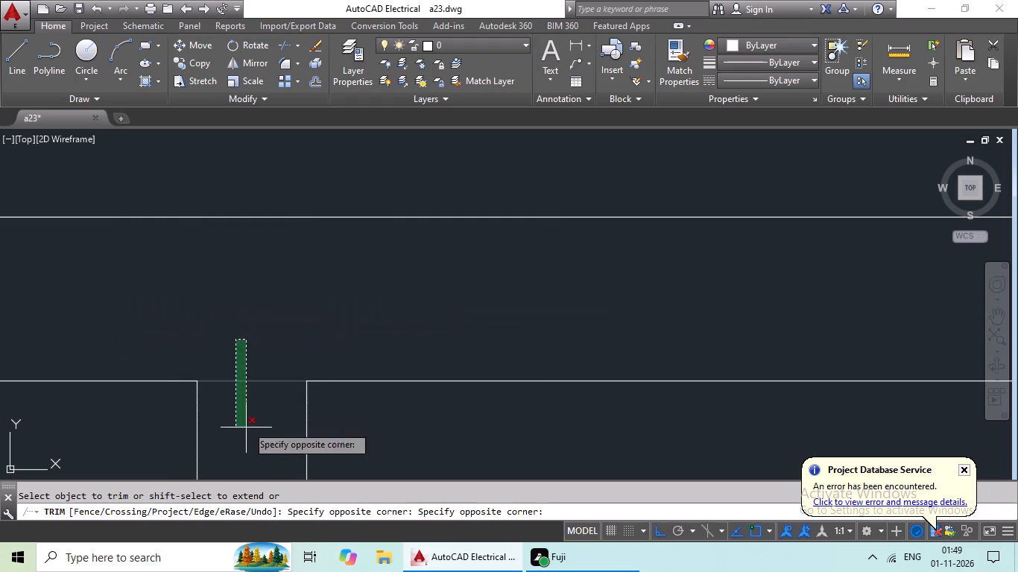
left_click_drag(247, 425, 266, 413)
Trim the junction of the middle vertical partition with the top wall into a clean opening.
scroll(347, 350, "down", 4)
middle_click_drag(419, 395, 265, 360)
scroll(440, 304, "up", 3)
left_click_drag(437, 293, 231, 308)
left_click_drag(231, 308, 240, 305)
left_click_drag(300, 292, 310, 395)
left_click(317, 391)
Trim the junction of the third vertical partition, nearest the upper-right deck, with the top wall into a clean opening.
scroll(405, 339, "down", 3)
middle_click_drag(461, 387, 328, 374)
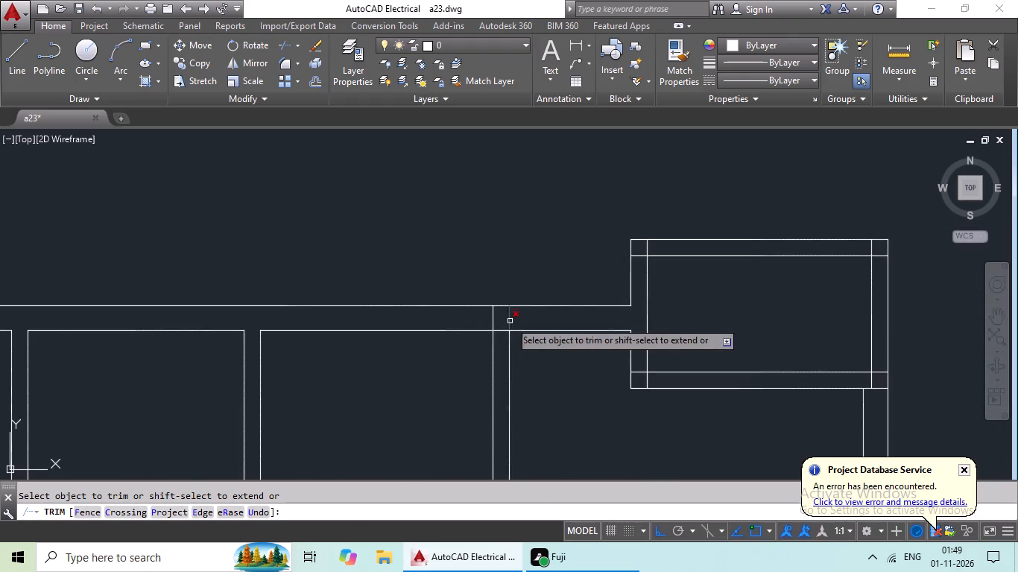
scroll(510, 318, "up", 5)
left_click_drag(578, 302, 183, 368)
left_click_drag(183, 368, 207, 359)
scroll(332, 325, "down", 3)
left_click_drag(361, 337, 358, 366)
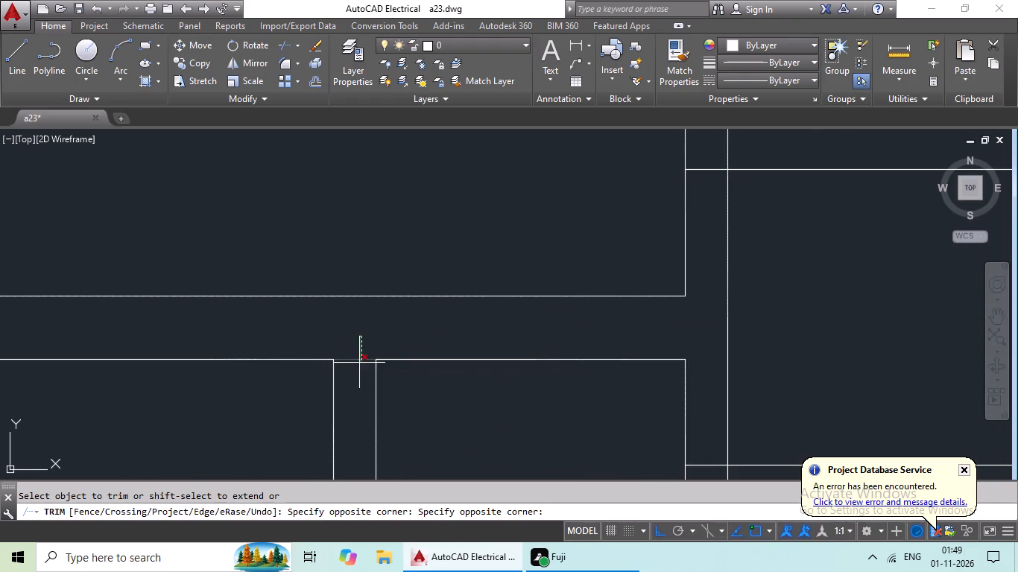
left_click_drag(358, 366, 355, 382)
left_click(356, 371)
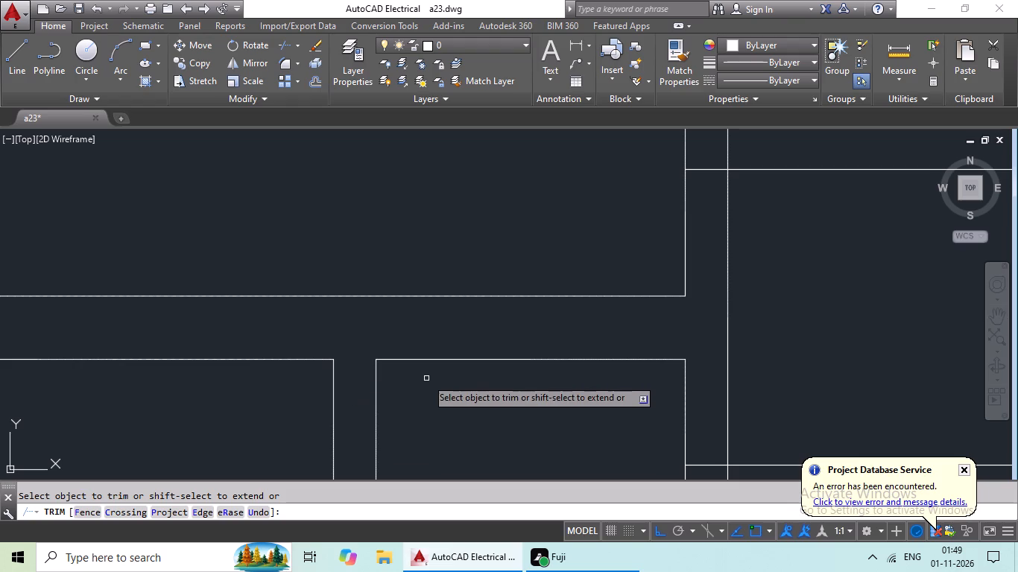
Trim the crossing wall lines at the upper-right deck's top-left corner into a clean wall corner.
scroll(563, 372, "down", 3)
scroll(595, 329, "up", 1)
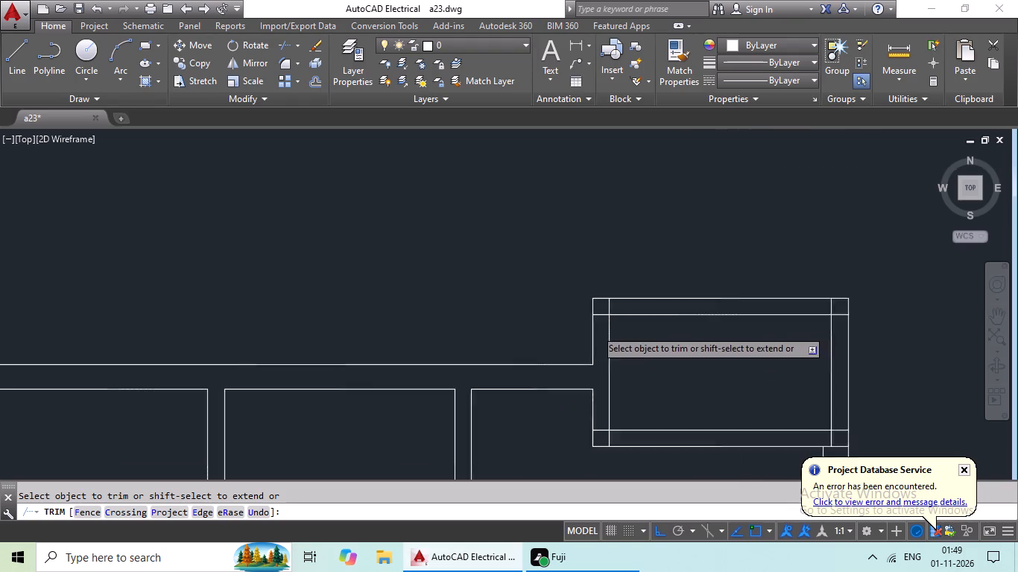
scroll(595, 329, "up", 3)
middle_click_drag(670, 325, 505, 348)
scroll(444, 264, "up", 1)
left_click_drag(525, 235, 385, 272)
left_click(385, 272)
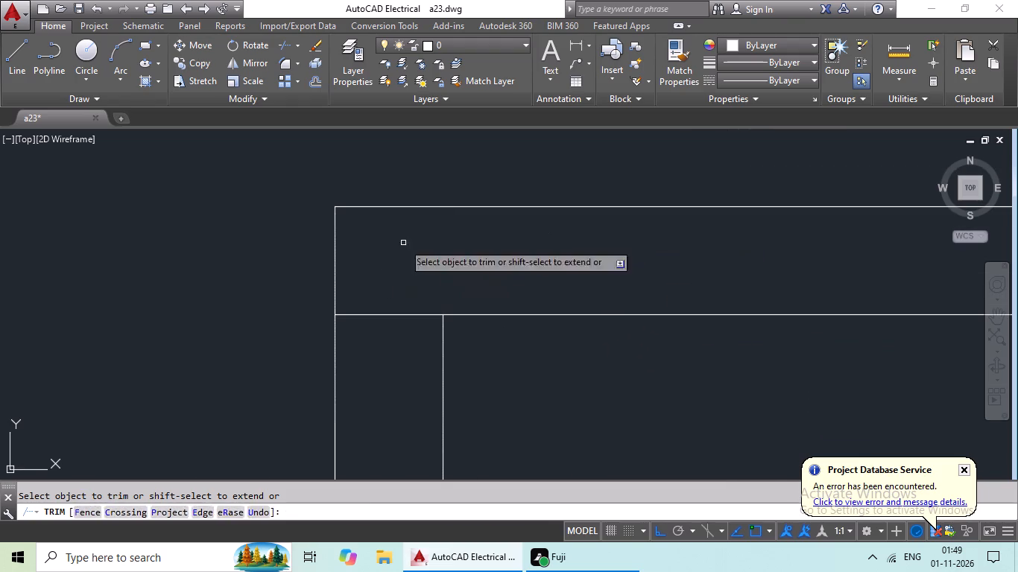
left_click_drag(403, 242, 381, 351)
left_click_drag(381, 347, 405, 346)
Trim the crossing wall lines at the upper-right deck's top-right corner into a clean wall corner.
scroll(528, 327, "down", 3)
middle_click_drag(592, 362, 151, 339)
scroll(436, 302, "up", 3)
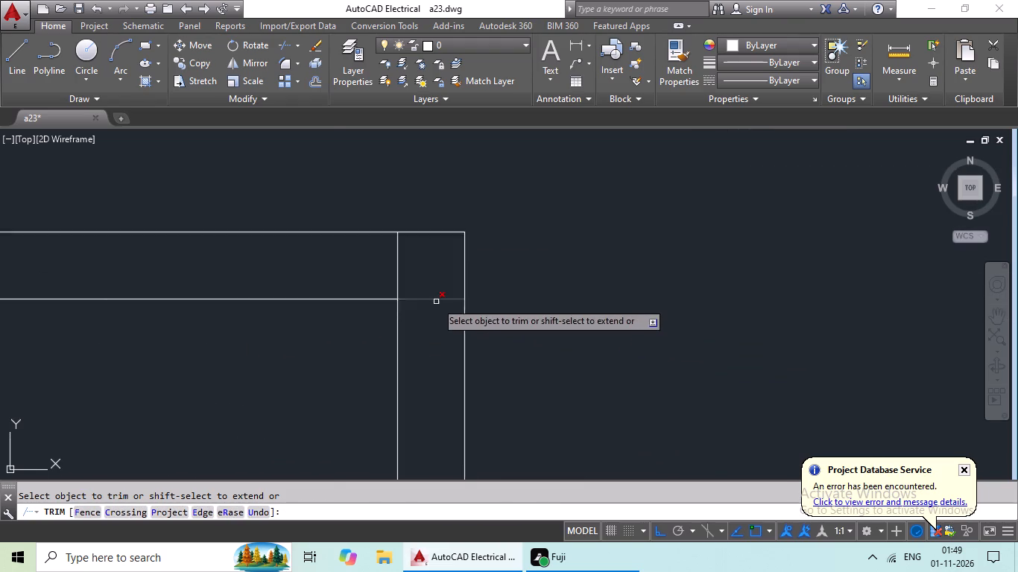
scroll(436, 302, "up", 1)
left_click_drag(437, 256, 425, 331)
left_click_drag(425, 331, 428, 320)
left_click_drag(434, 198, 249, 236)
left_click_drag(248, 235, 261, 229)
Trim the crossing lines at the upper-right deck's bottom-right corner so its walls open into the outer right wall.
scroll(317, 205, "down", 4)
middle_click_drag(343, 299, 364, 134)
scroll(361, 266, "up", 3)
left_click_drag(360, 155, 332, 293)
left_click_drag(334, 289, 340, 279)
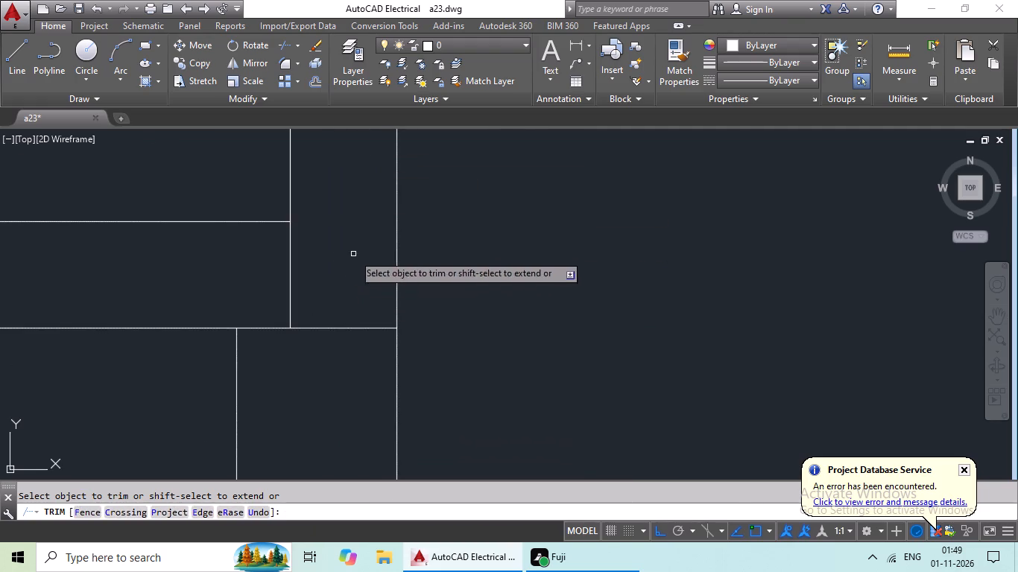
left_click_drag(353, 253, 232, 280)
left_click(232, 279)
left_click_drag(297, 290, 291, 378)
left_click_drag(293, 375, 309, 370)
Trim the crossing wall lines at the upper-right deck's bottom-left corner into a clean wall corner.
scroll(366, 340, "down", 3)
middle_click_drag(229, 387, 314, 339)
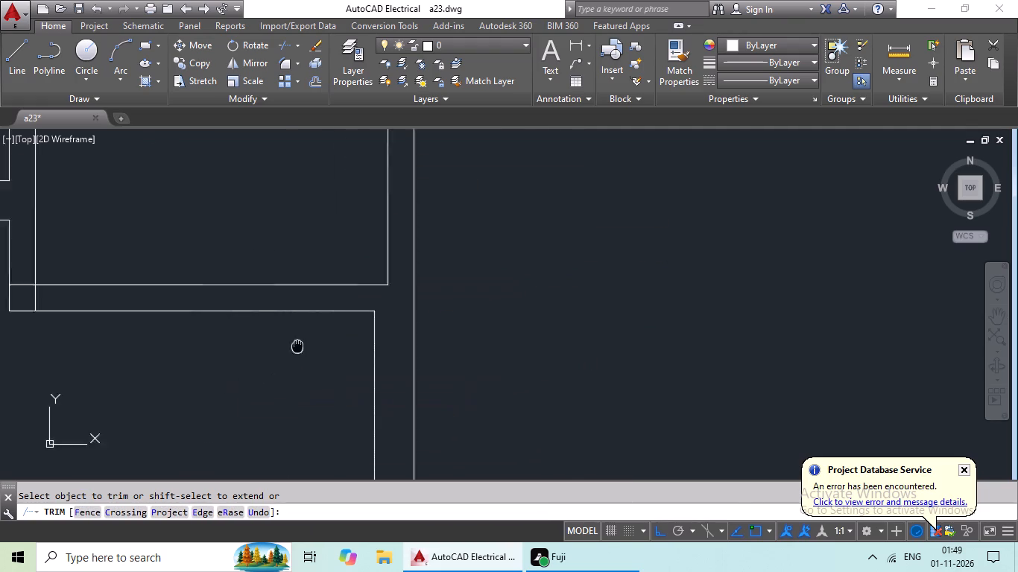
middle_click_drag(314, 339, 440, 287)
scroll(399, 325, "down", 1)
scroll(266, 255, "up", 4)
left_click_drag(426, 282, 344, 299)
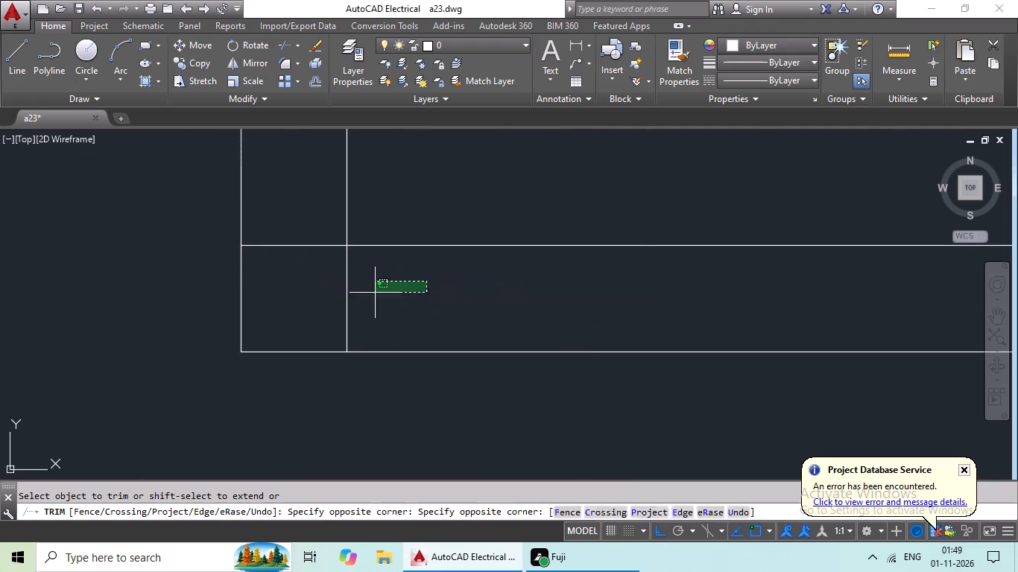
left_click_drag(344, 299, 330, 302)
left_click(330, 302)
left_click_drag(325, 186, 298, 277)
left_click_drag(298, 277, 311, 269)
Trim the junction of the horizontal wall below the upper rooms with the outer right wall into a clean opening.
scroll(358, 238, "down", 3)
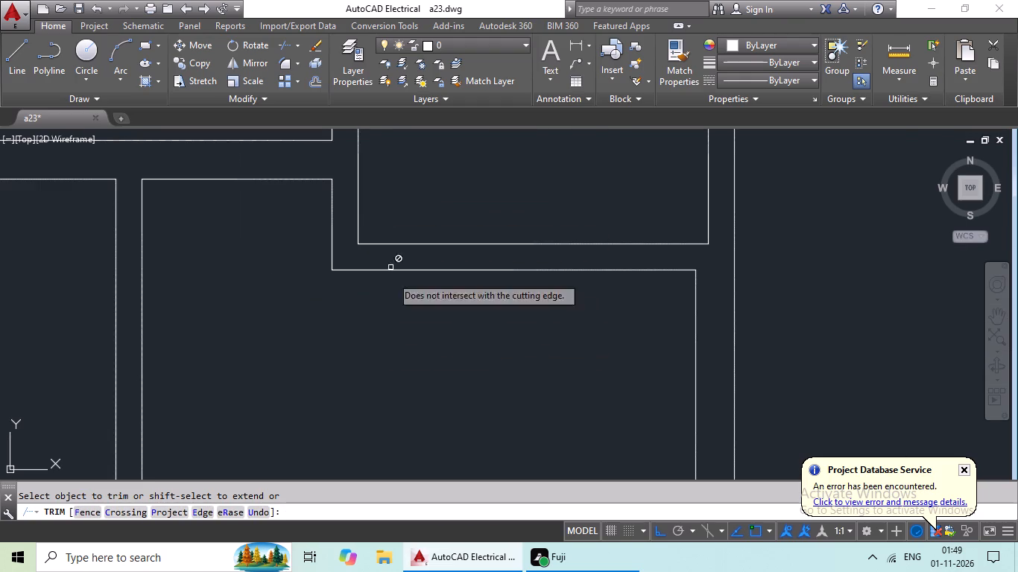
middle_click_drag(393, 351, 385, 181)
scroll(435, 250, "down", 2)
middle_click_drag(472, 346, 422, 216)
scroll(499, 327, "up", 4)
left_click_drag(467, 242, 454, 375)
left_click_drag(454, 375, 455, 366)
left_click_drag(455, 302, 353, 327)
left_click_drag(353, 327, 360, 326)
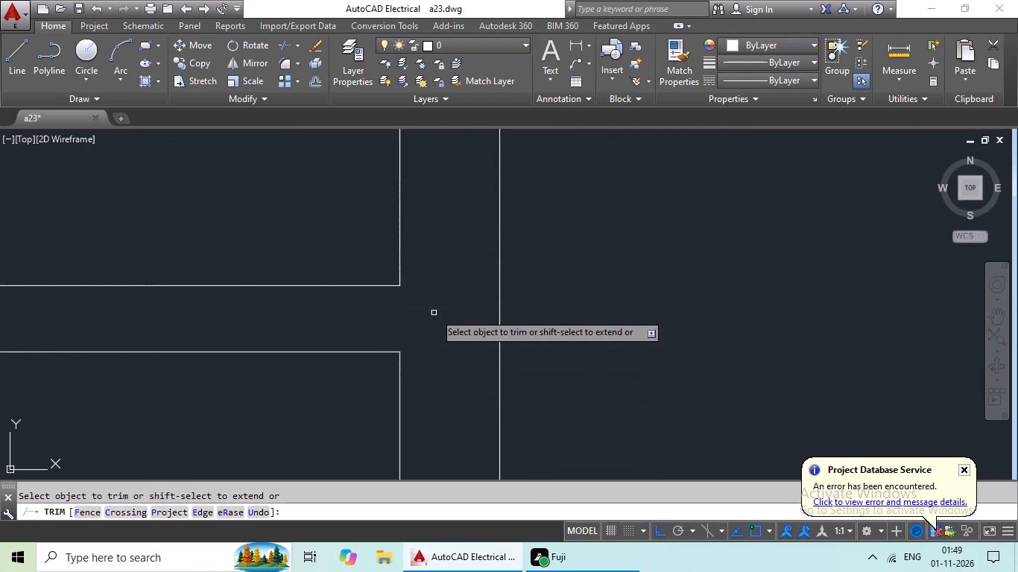
Trim the junction of the small right-hand rooms' vertical partition with the horizontal wall above it into a clean opening.
scroll(443, 314, "down", 3)
middle_click_drag(350, 367, 513, 367)
scroll(393, 314, "up", 4)
left_click_drag(623, 320, 452, 349)
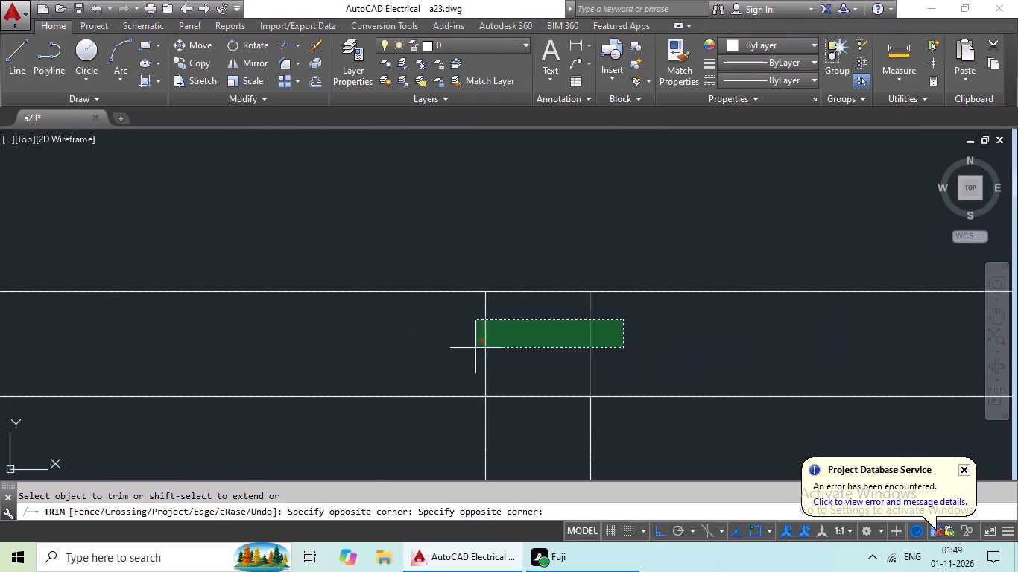
left_click_drag(452, 349, 386, 359)
left_click_drag(386, 359, 396, 358)
left_click_drag(502, 365, 537, 410)
left_click(538, 412)
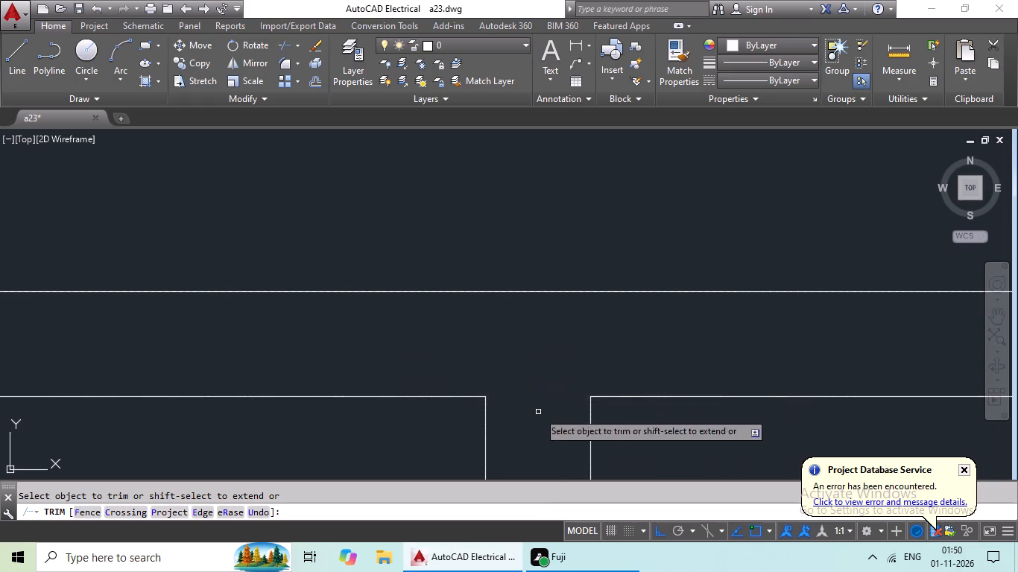
Trim the bottom end of the third upper vertical partition where it meets the horizontal wall into a clean opening.
scroll(583, 348, "down", 3)
scroll(296, 343, "up", 5)
left_click_drag(501, 337, 267, 386)
left_click(267, 386)
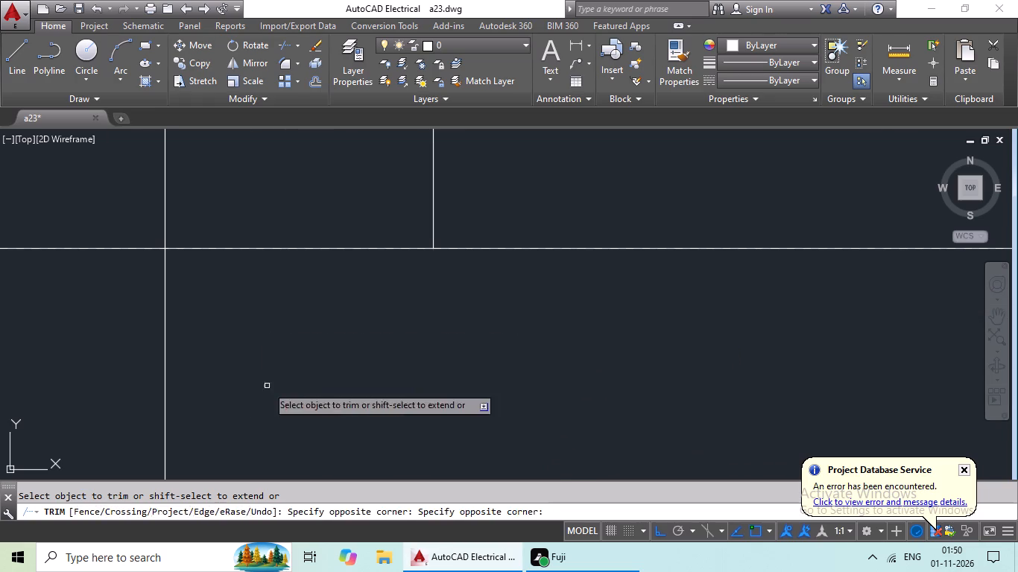
left_click_drag(272, 331, 119, 377)
left_click(119, 378)
left_click_drag(286, 216, 269, 346)
left_click(270, 343)
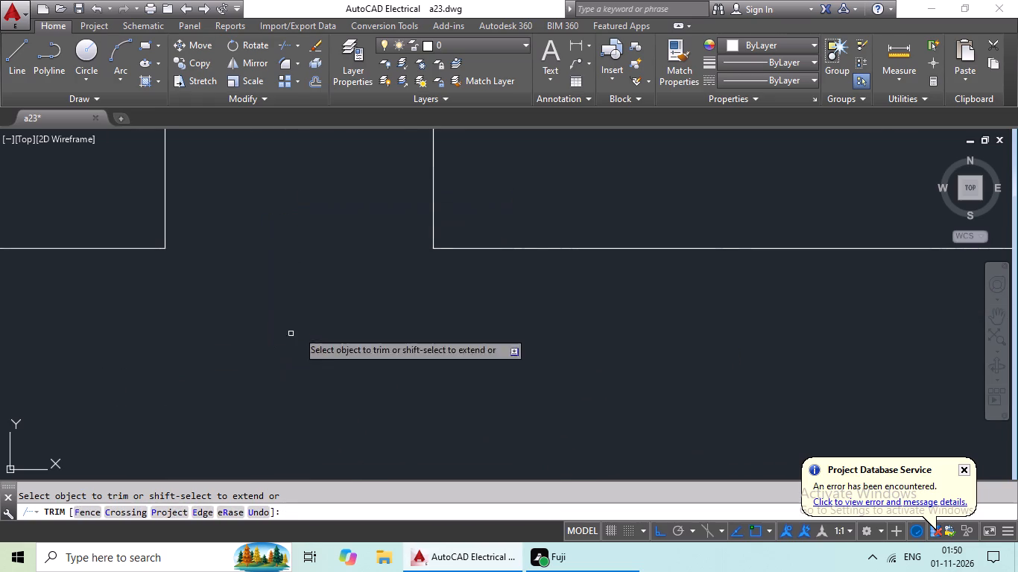
Trim the crossing wall lines at the upper-left deck's bottom-right corner into a clean wall corner.
scroll(352, 302, "down", 4)
middle_click_drag(290, 393, 523, 337)
scroll(364, 372, "down", 2)
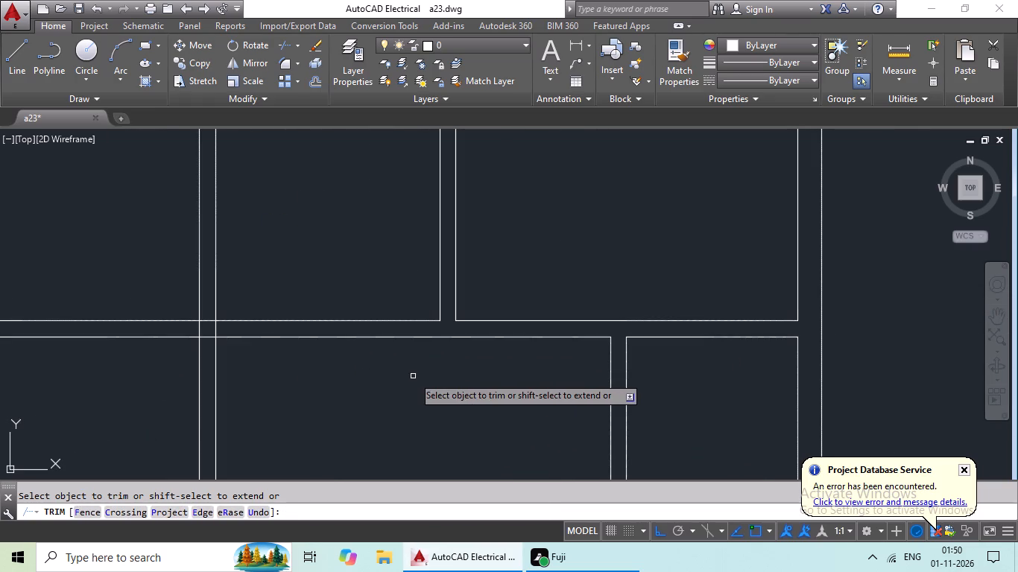
scroll(358, 414, "down", 2)
middle_click_drag(358, 411, 438, 372)
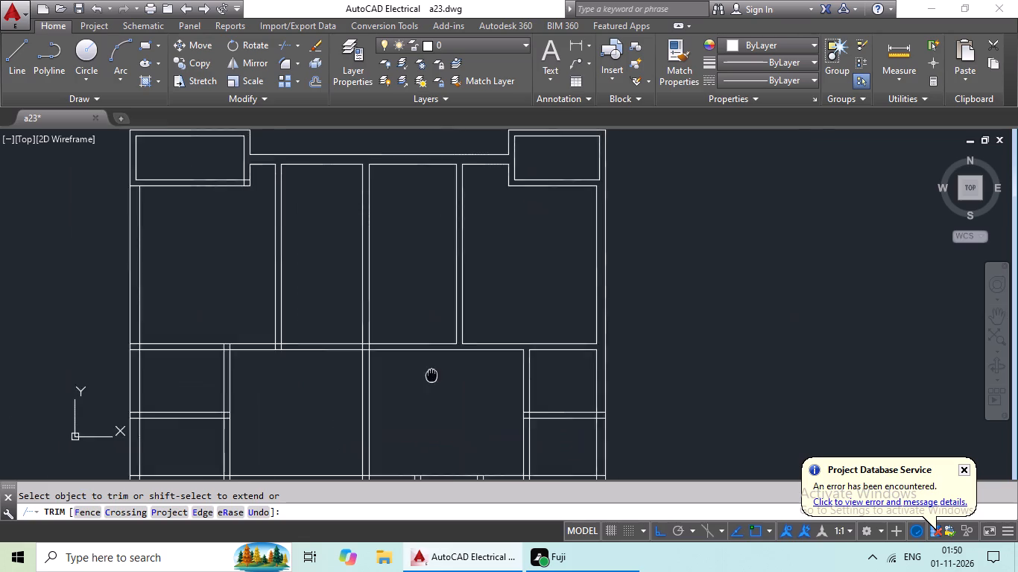
middle_click_drag(438, 372, 455, 363)
middle_click_drag(233, 185, 294, 305)
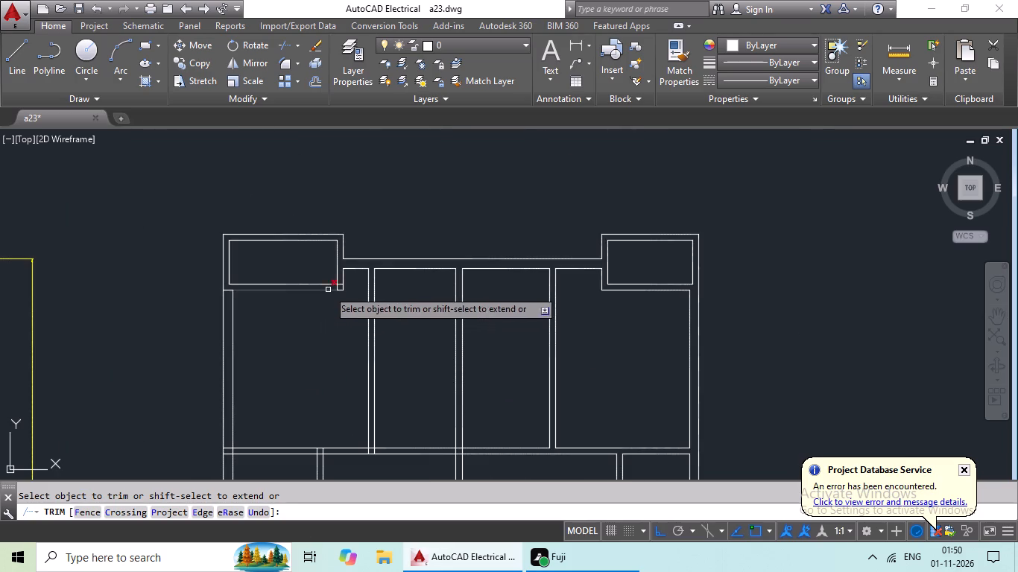
scroll(328, 289, "up", 4)
scroll(383, 261, "up", 1)
left_click_drag(434, 221, 408, 282)
left_click(408, 282)
left_click_drag(414, 267, 342, 291)
left_click(342, 291)
scroll(417, 269, "down", 4)
middle_click_drag(276, 357, 402, 357)
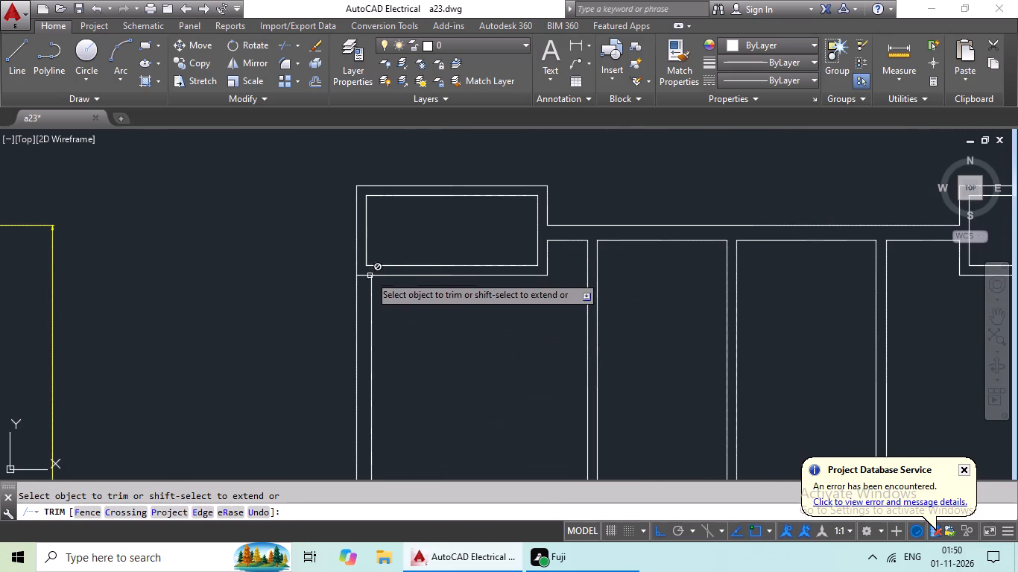
middle_click_drag(422, 336, 306, 263)
scroll(320, 280, "down", 2)
middle_click_drag(355, 296, 288, 298)
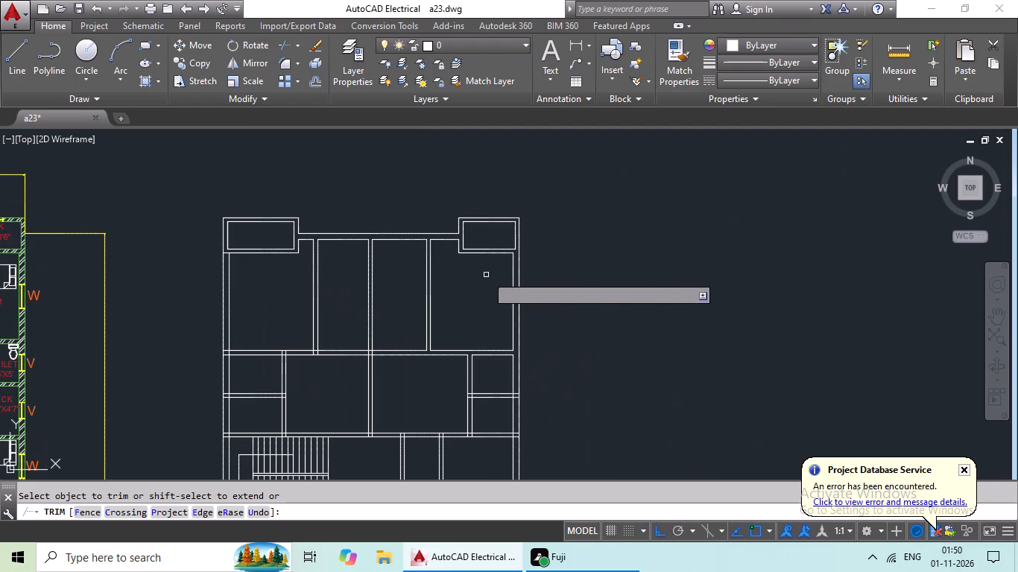
key("Escape")
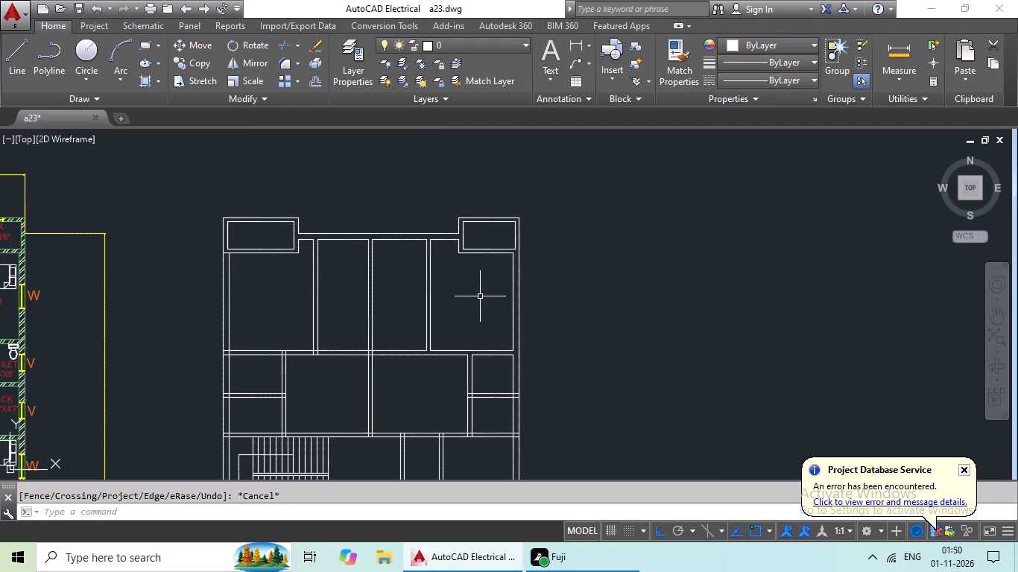
key("Escape")
Extend the upper-right deck's bottom outer line to the building's outer right wall line.
key("e")
key("x")
key("space")
key("space")
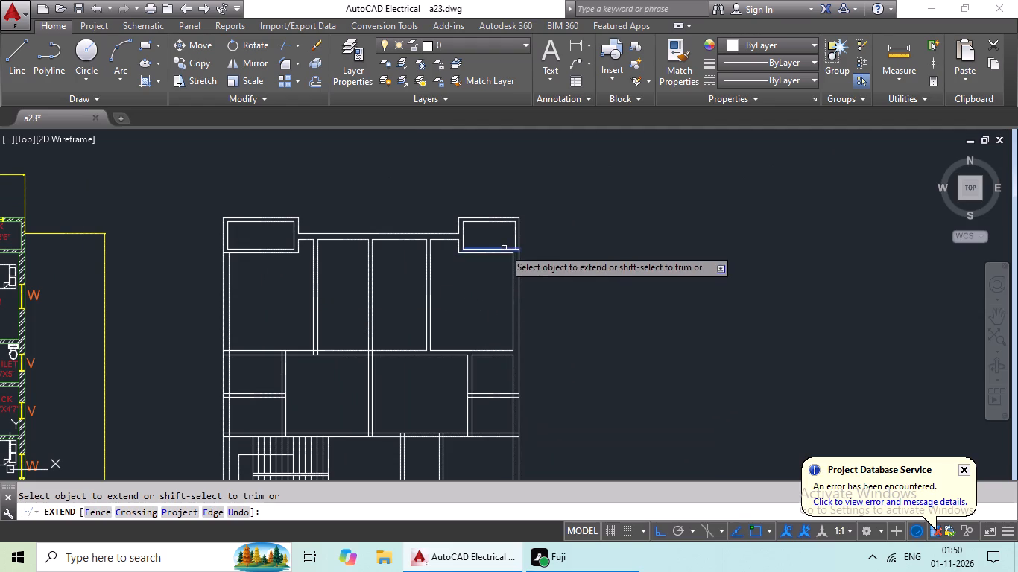
left_click(505, 251)
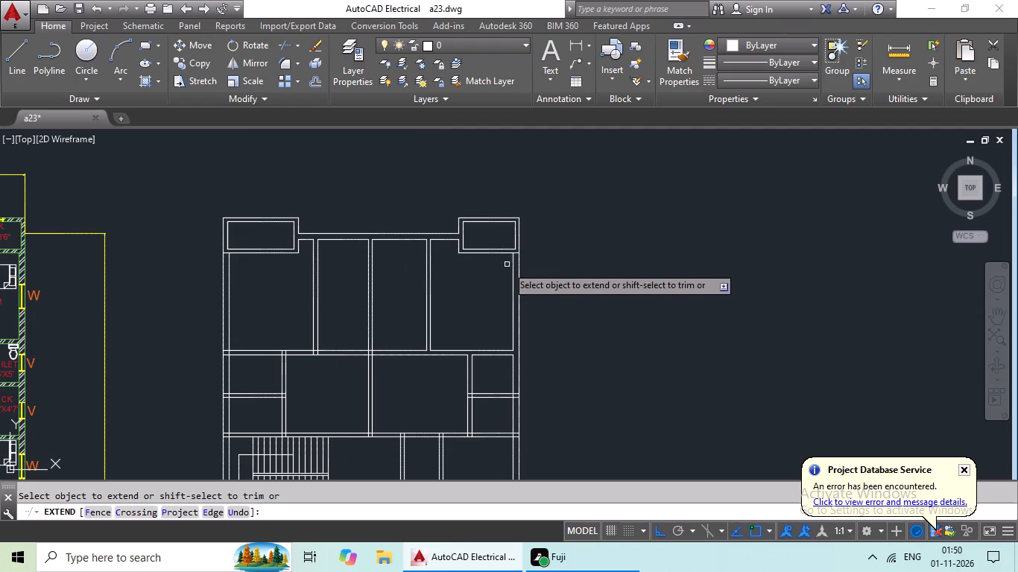
key("Escape")
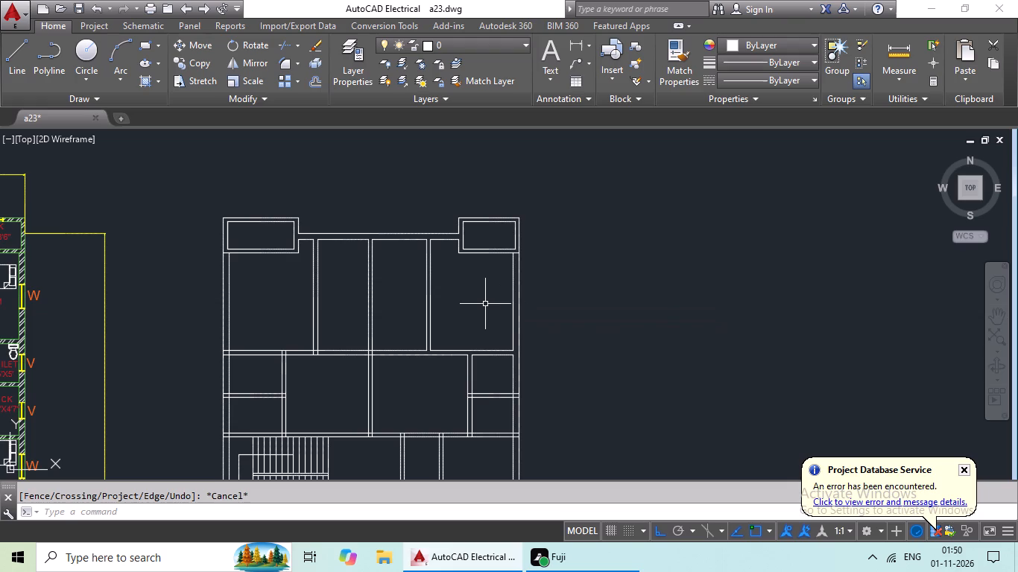
Trim the bottom end of the first upper vertical partition where it meets the horizontal wall into a clean opening.
type("tr")
key("space")
key("space")
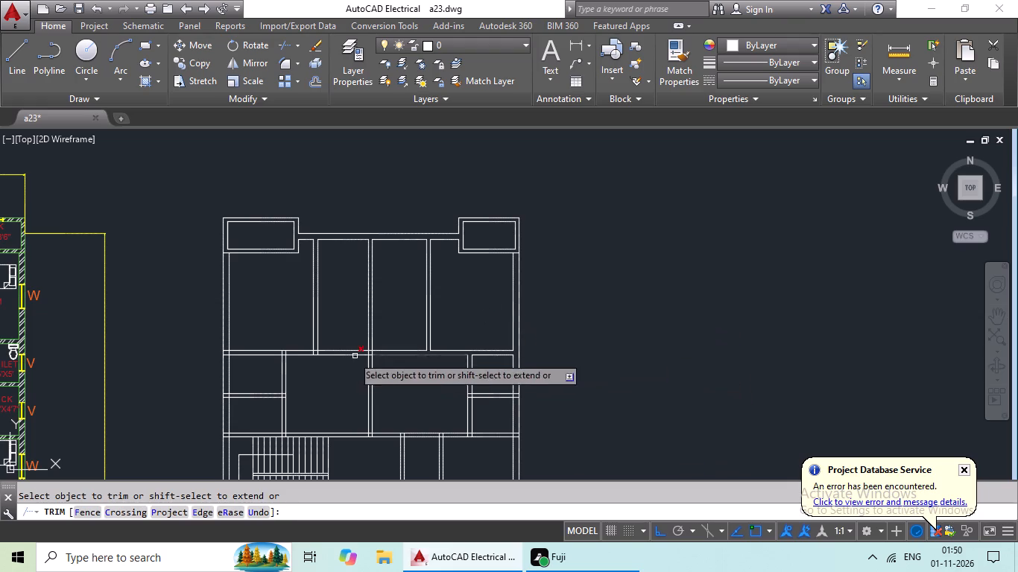
middle_click_drag(347, 370, 443, 357)
scroll(414, 343, "up", 7)
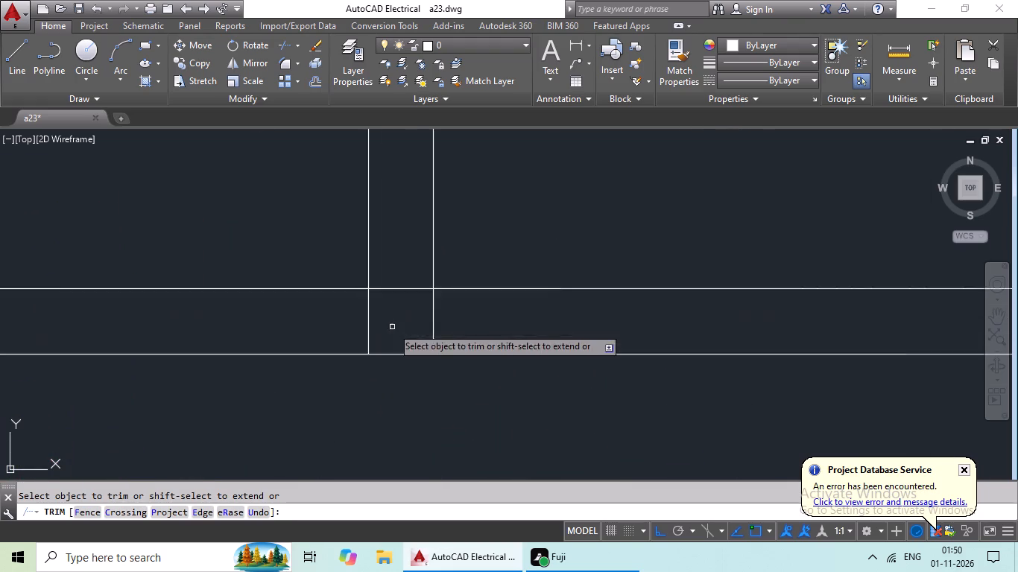
left_click_drag(524, 302, 298, 328)
left_click(297, 328)
left_click_drag(389, 218, 391, 317)
left_click(393, 309)
scroll(455, 307, "down", 2)
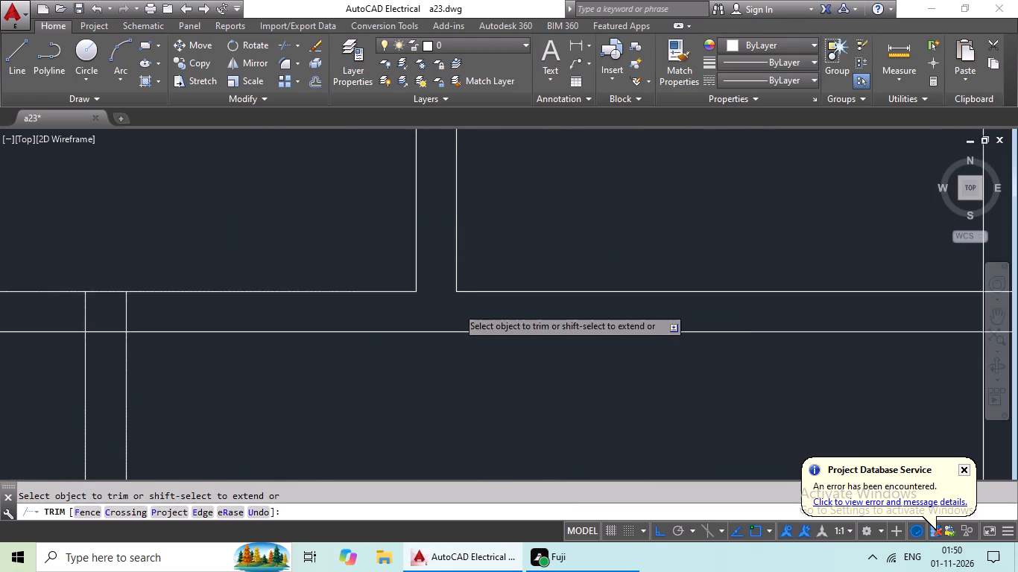
Trim the crossing of the central vertical wall and the horizontal wall below the upper rooms into a clean opening.
middle_click_drag(495, 366, 42, 384)
scroll(624, 325, "up", 2)
left_click_drag(610, 317, 187, 337)
left_click(187, 337)
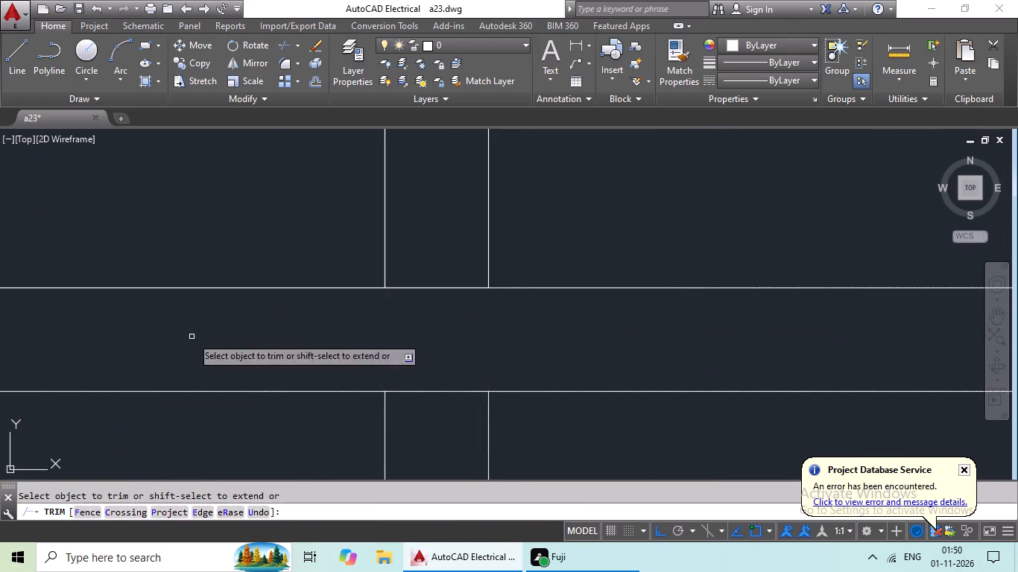
left_click_drag(453, 220, 401, 465)
left_click_drag(408, 454, 414, 441)
Trim the top end of the left hall's left partition where it meets the horizontal wall below the upper rooms.
scroll(475, 366, "down", 3)
middle_click_drag(583, 443, 321, 385)
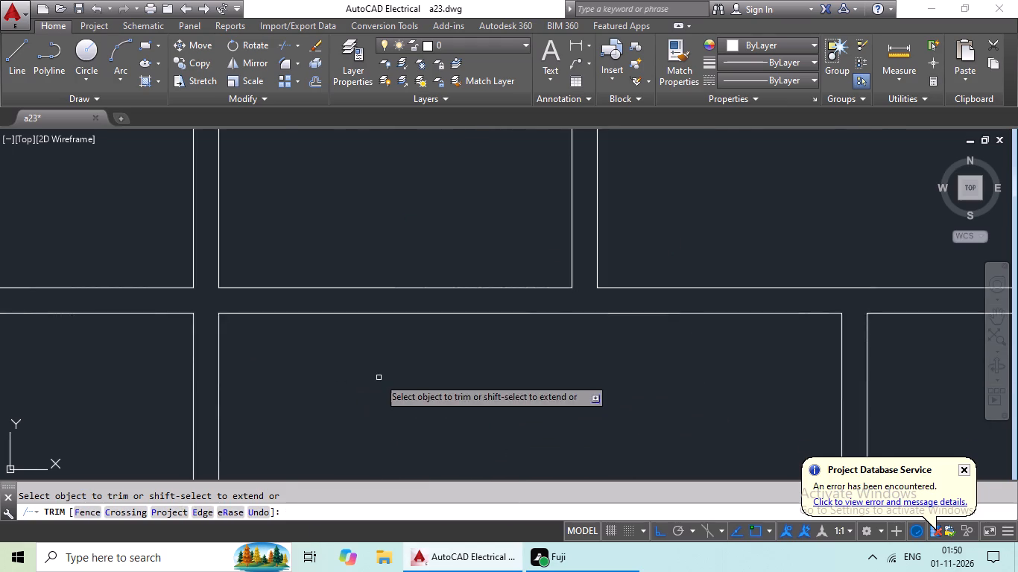
scroll(394, 375, "down", 2)
middle_click_drag(258, 380, 384, 317)
middle_click_drag(290, 339, 432, 334)
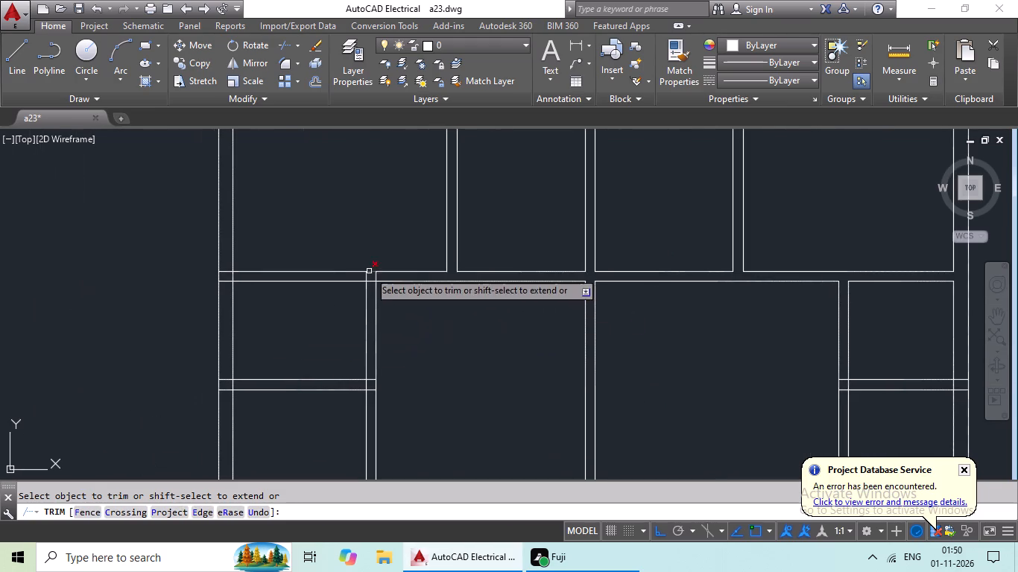
scroll(367, 273, "up", 5)
left_click_drag(470, 282, 312, 326)
left_click(308, 326)
left_click_drag(343, 311, 372, 430)
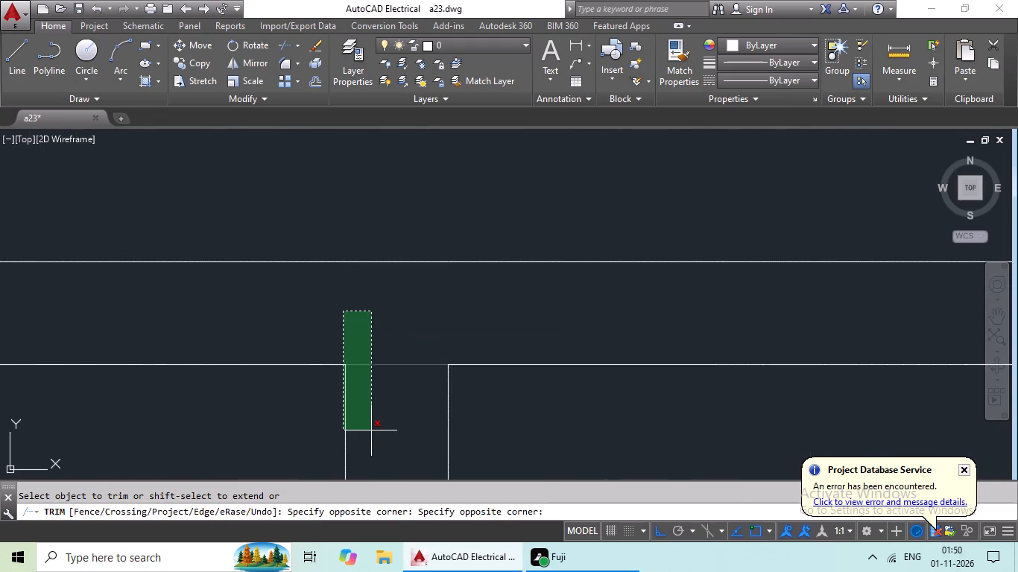
left_click_drag(372, 430, 398, 419)
Trim the left end of the horizontal wall below the upper rooms into a clean opening with the building's outer left wall.
scroll(198, 394, "down", 4)
middle_click_drag(176, 415, 497, 357)
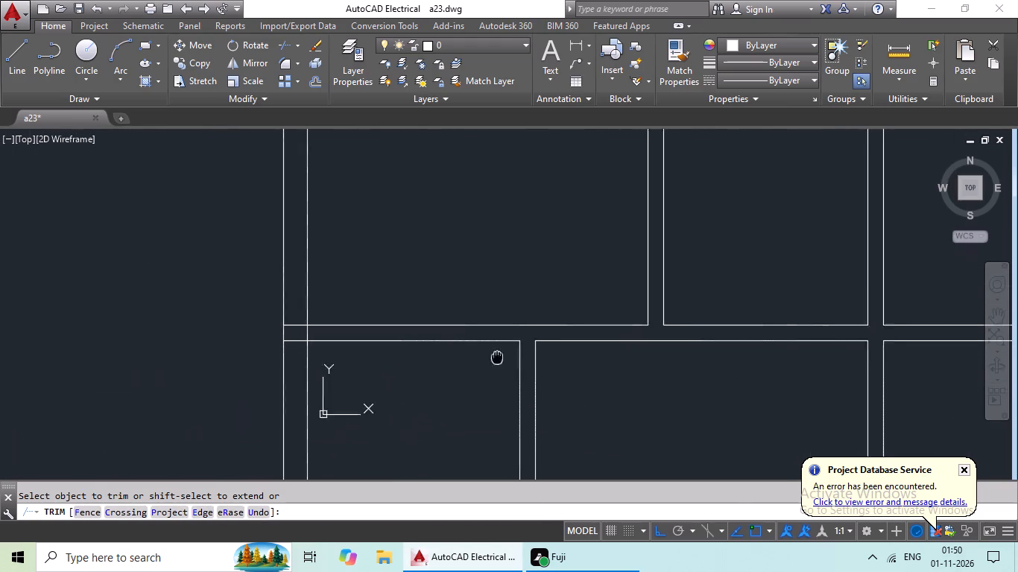
scroll(312, 325, "up", 4)
left_click_drag(390, 339, 278, 372)
left_click_drag(278, 372, 282, 347)
left_click_drag(264, 267, 238, 422)
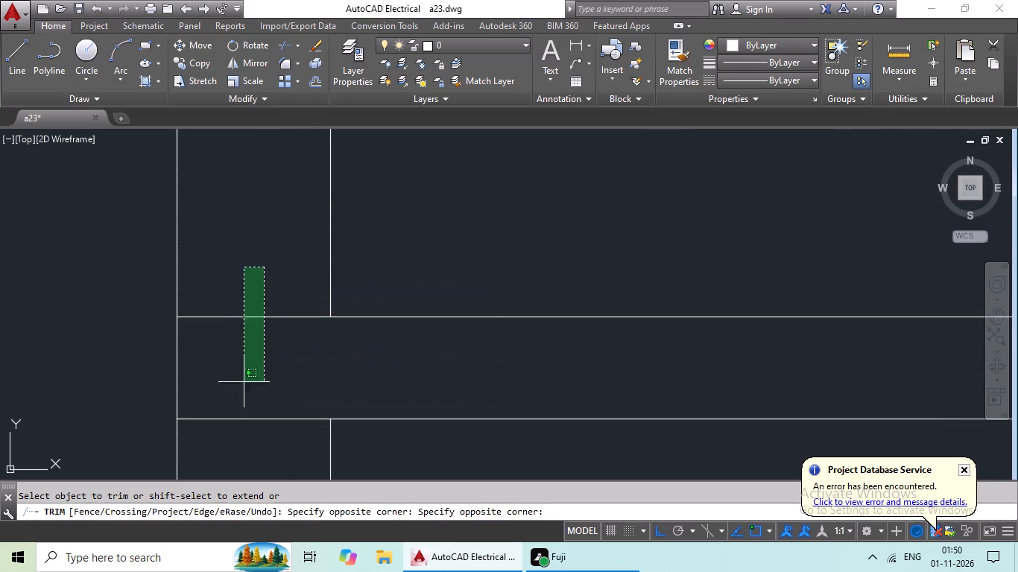
left_click_drag(238, 422, 237, 443)
left_click_drag(237, 443, 257, 419)
Trim the right end of the wall dividing the two small left rooms where it meets the left hall partition.
scroll(320, 339, "down", 3)
middle_click_drag(393, 434, 336, 239)
scroll(382, 314, "down", 1)
scroll(555, 404, "up", 2)
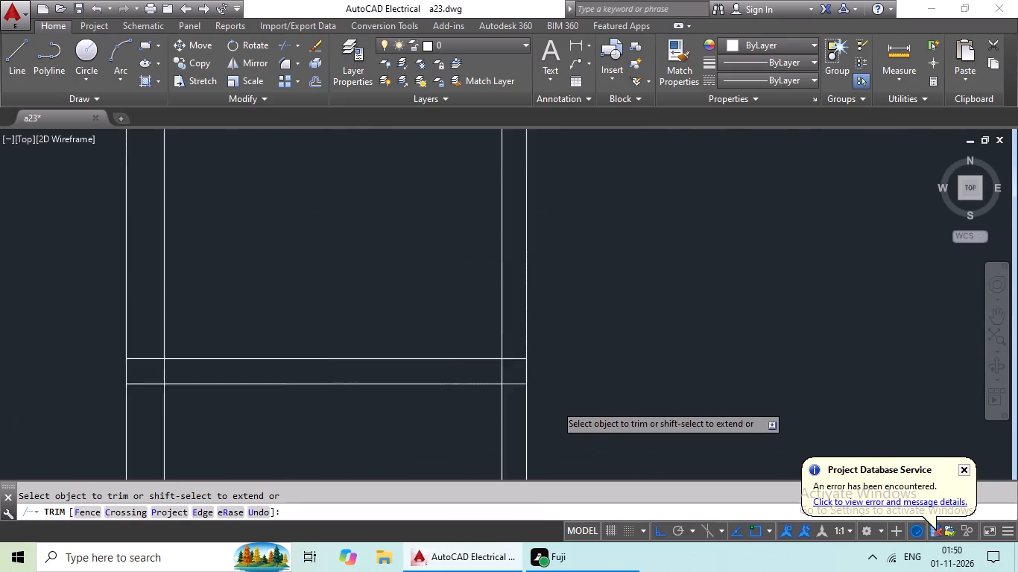
scroll(555, 404, "up", 2)
left_click_drag(386, 192, 379, 329)
left_click_drag(381, 328, 389, 322)
left_click_drag(415, 244, 186, 269)
left_click_drag(186, 267, 216, 268)
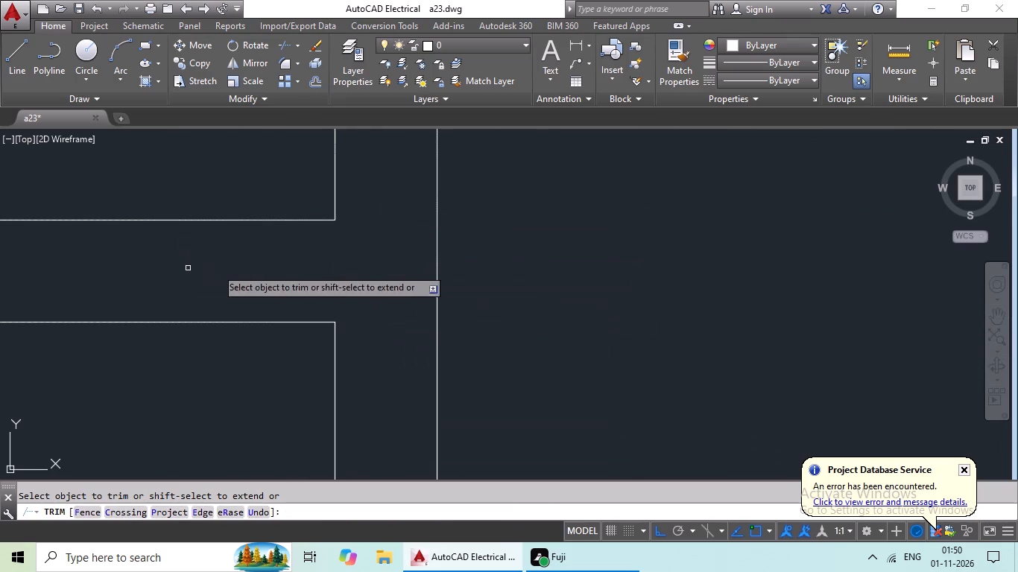
Trim the left end of the wall dividing the two small left rooms where it meets the building's outer left wall.
scroll(321, 274, "down", 4)
middle_click_drag(166, 327, 419, 325)
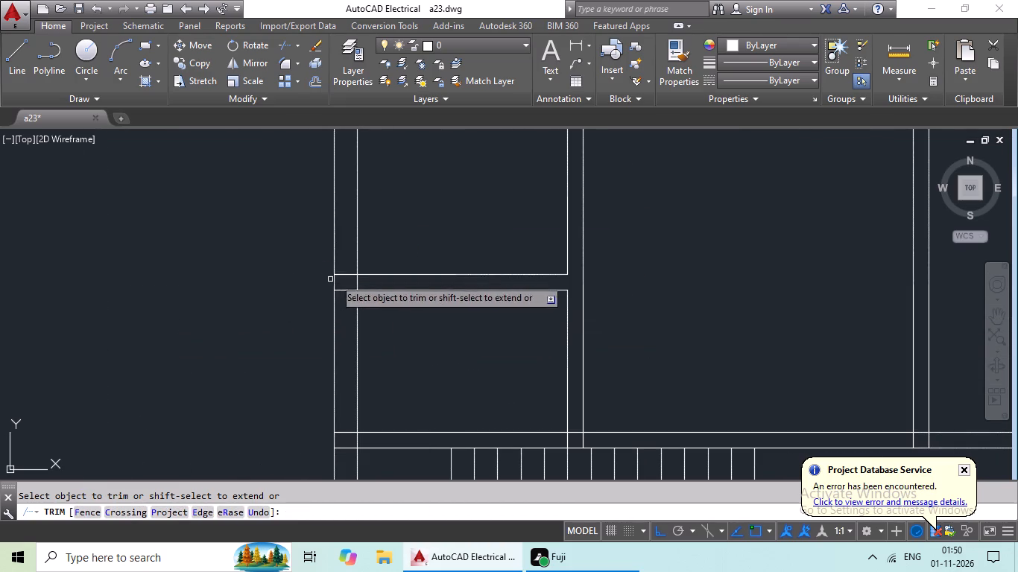
scroll(344, 278, "up", 5)
left_click_drag(534, 304, 431, 327)
left_click(431, 327)
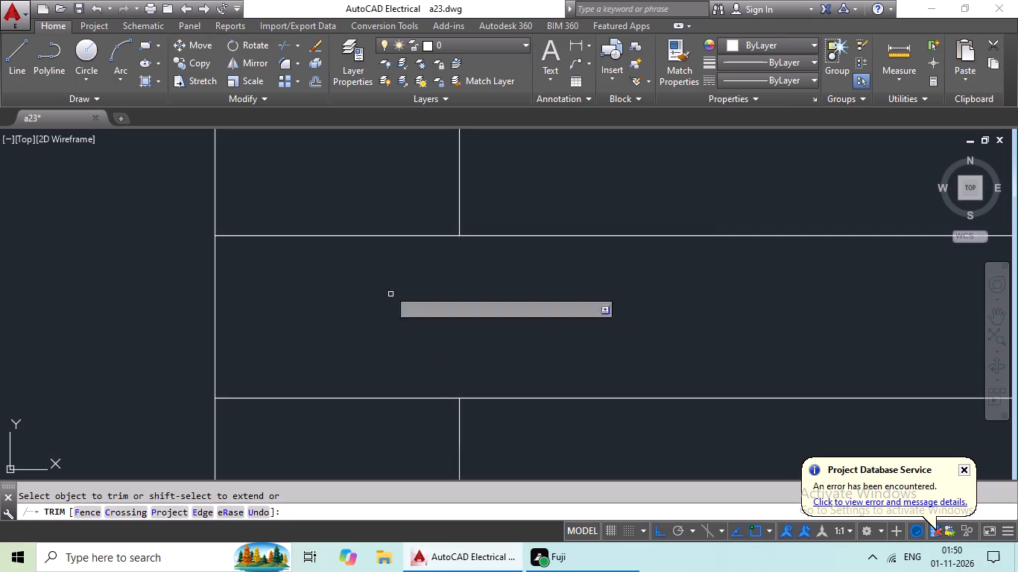
left_click_drag(341, 190, 308, 425)
left_click_drag(308, 418, 324, 409)
Trim the bottom end of the left hall partition where it meets the horizontal wall above the staircase.
scroll(364, 336, "down", 4)
middle_click_drag(369, 387, 297, 184)
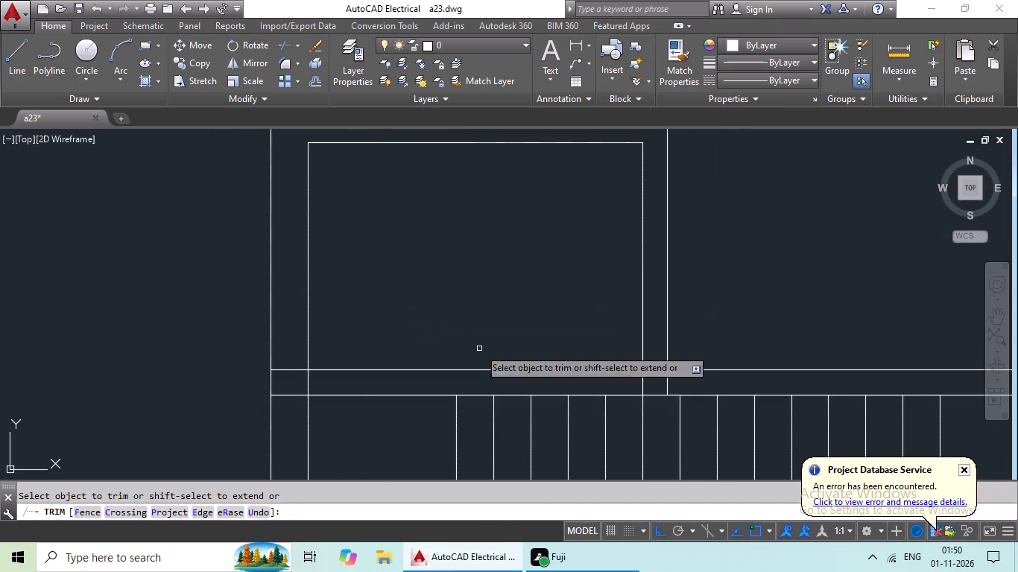
scroll(619, 388, "up", 4)
middle_click_drag(755, 377, 289, 376)
left_click_drag(553, 354, 540, 354)
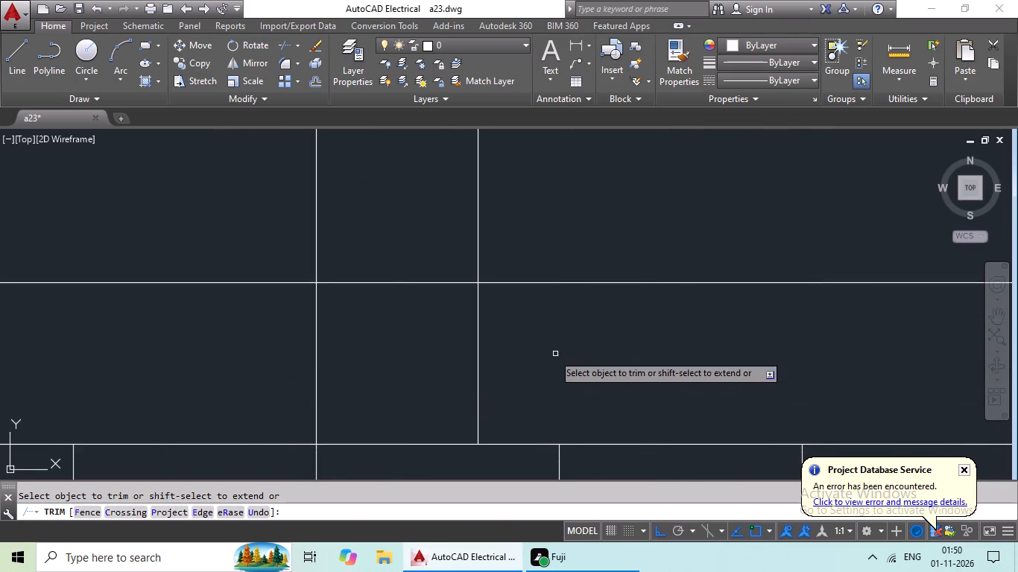
left_click_drag(540, 354, 209, 360)
left_click_drag(182, 368, 192, 363)
left_click_drag(384, 235, 386, 356)
left_click_drag(391, 348, 401, 343)
Trim the left end of the horizontal wall above the staircase into a clean opening with the building's outer left wall.
scroll(437, 316, "down", 5)
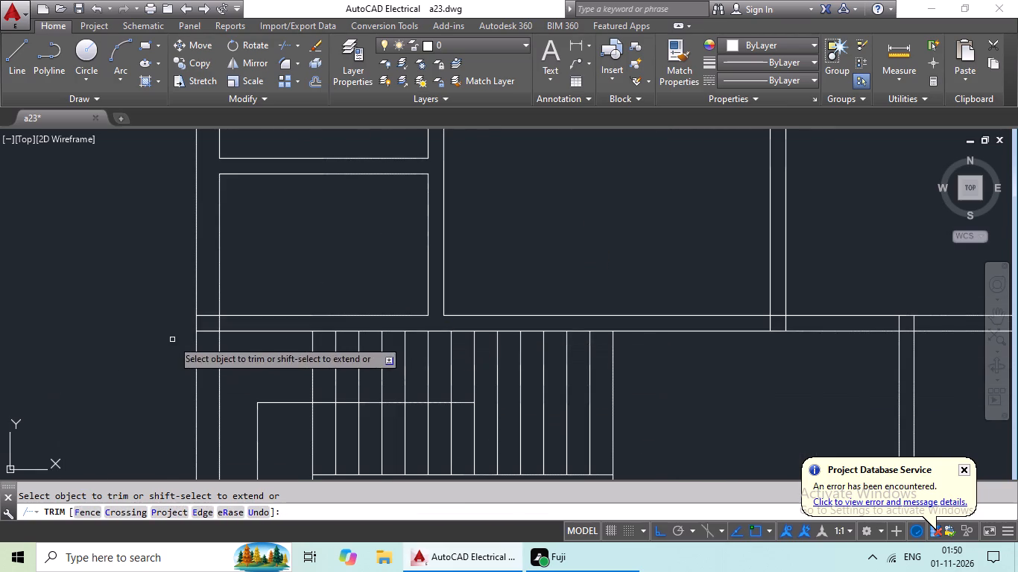
scroll(185, 320, "up", 4)
left_click_drag(473, 345, 379, 362)
left_click(378, 363)
left_click_drag(337, 250, 327, 297)
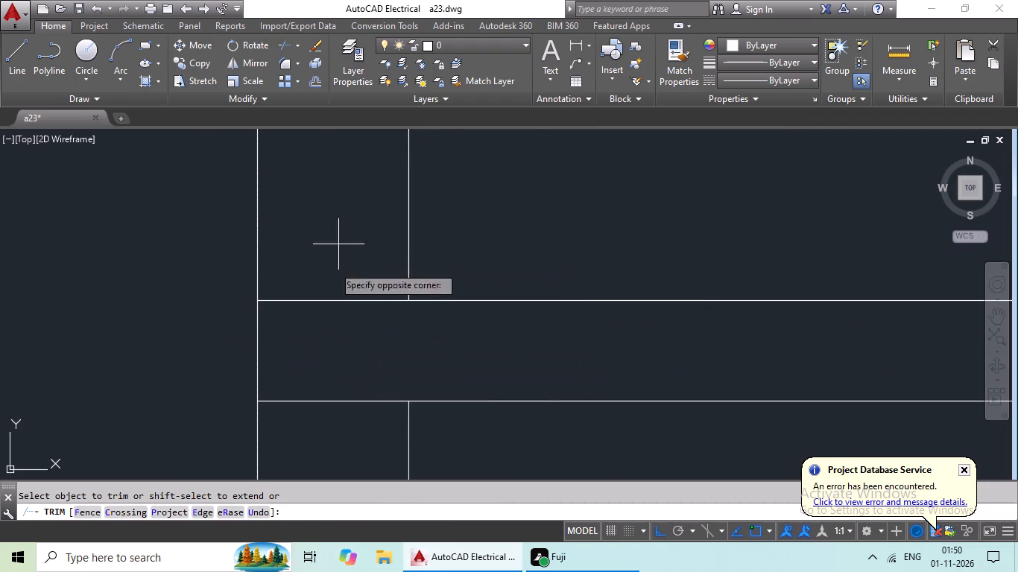
left_click_drag(327, 297, 321, 405)
left_click(321, 404)
Trim the right end of the horizontal wall below the halls where it meets the building's outer right wall.
scroll(362, 367, "down", 6)
scroll(487, 337, "down", 2)
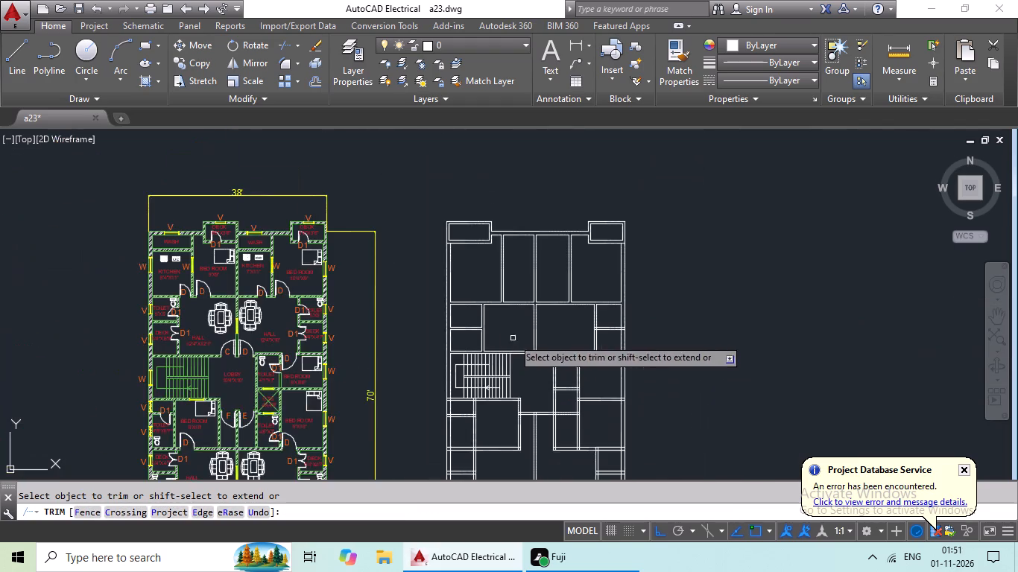
middle_click_drag(513, 338, 347, 343)
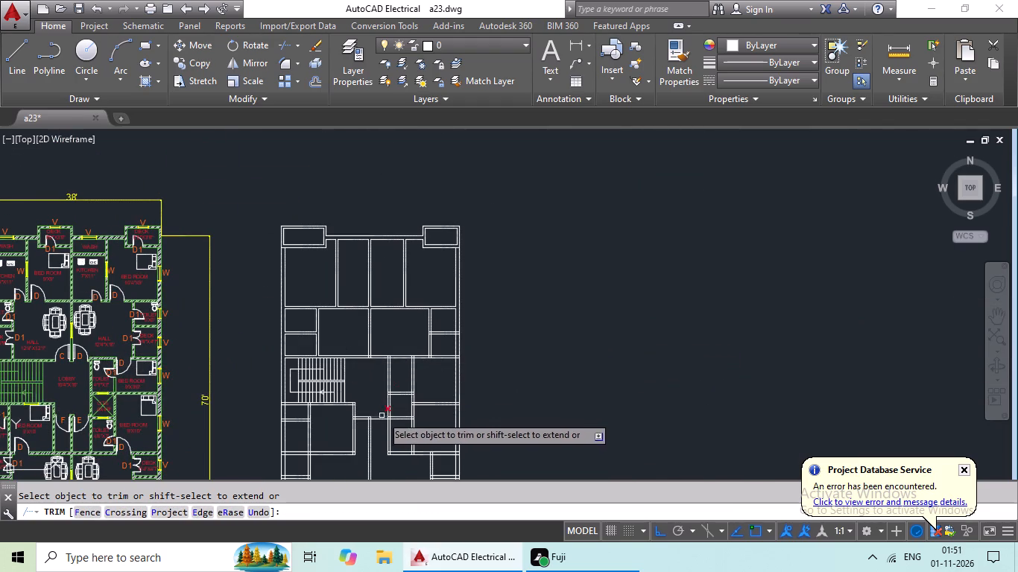
scroll(458, 353, "up", 1)
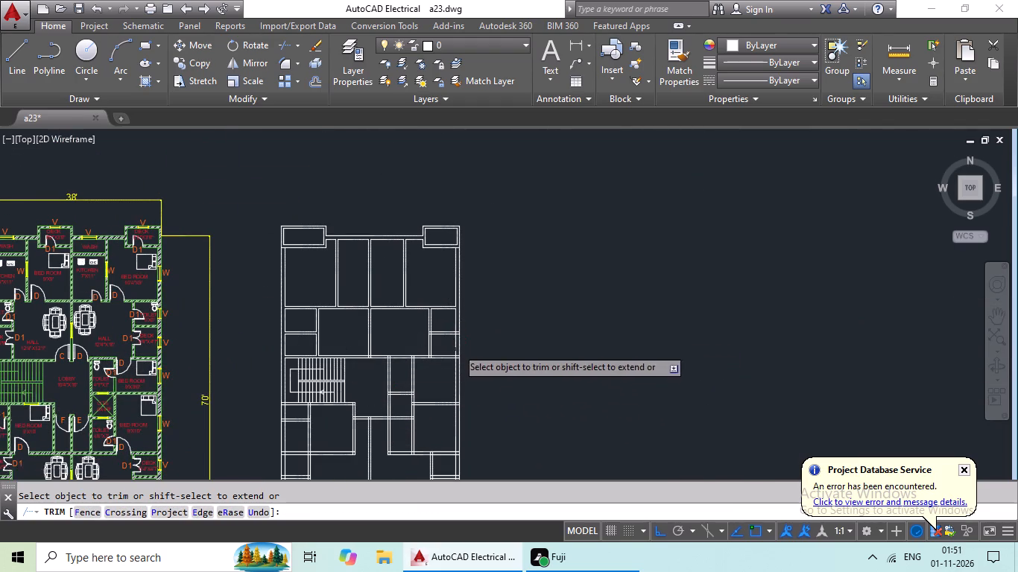
scroll(458, 355, "up", 5)
left_click_drag(457, 309, 458, 387)
left_click_drag(460, 385, 463, 373)
left_click_drag(452, 343, 401, 354)
left_click(405, 345)
Trim the bottom end of the right hall partition where it meets the horizontal wall below the halls.
scroll(434, 332, "down", 1)
scroll(163, 337, "up", 4)
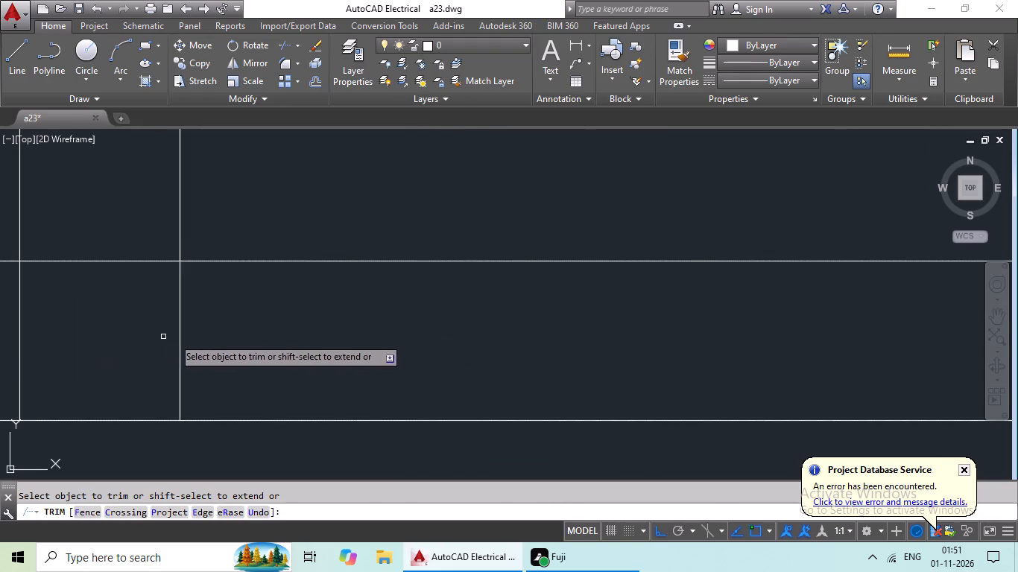
left_click_drag(275, 320, 4, 376)
left_click_drag(0, 376, 9, 373)
left_click_drag(134, 236, 118, 328)
left_click(116, 331)
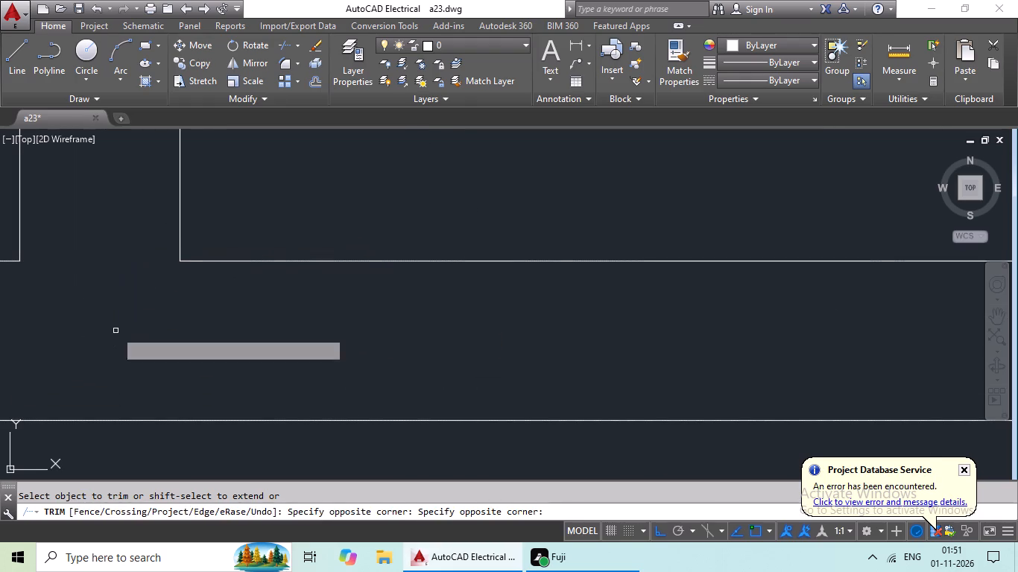
Trim the right end of the wall dividing the two small right rooms where it meets the building's outer right wall.
scroll(244, 308, "down", 2)
scroll(329, 252, "down", 2)
middle_click_drag(336, 230, 321, 296)
scroll(329, 275, "down", 3)
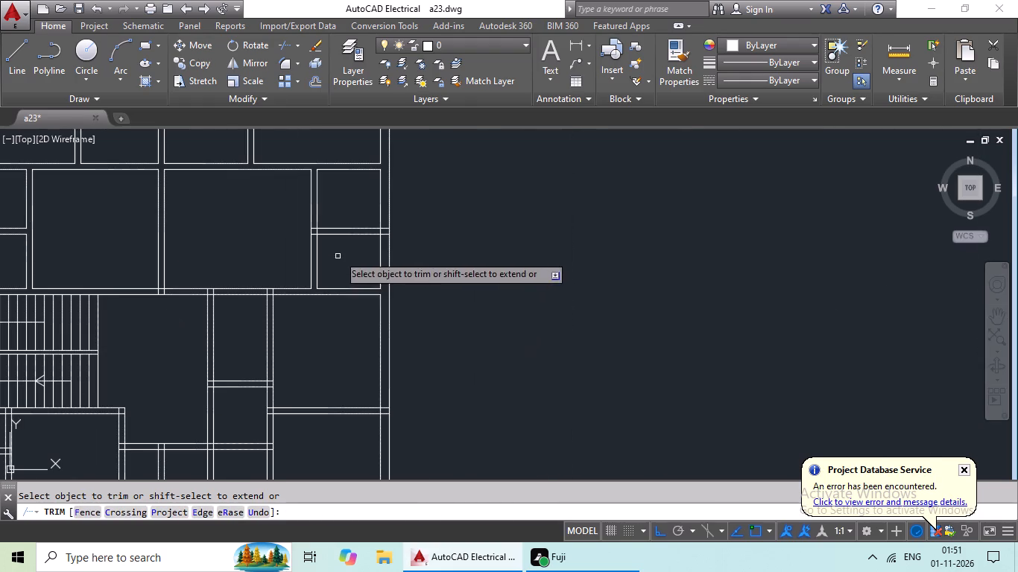
scroll(412, 240, "up", 3)
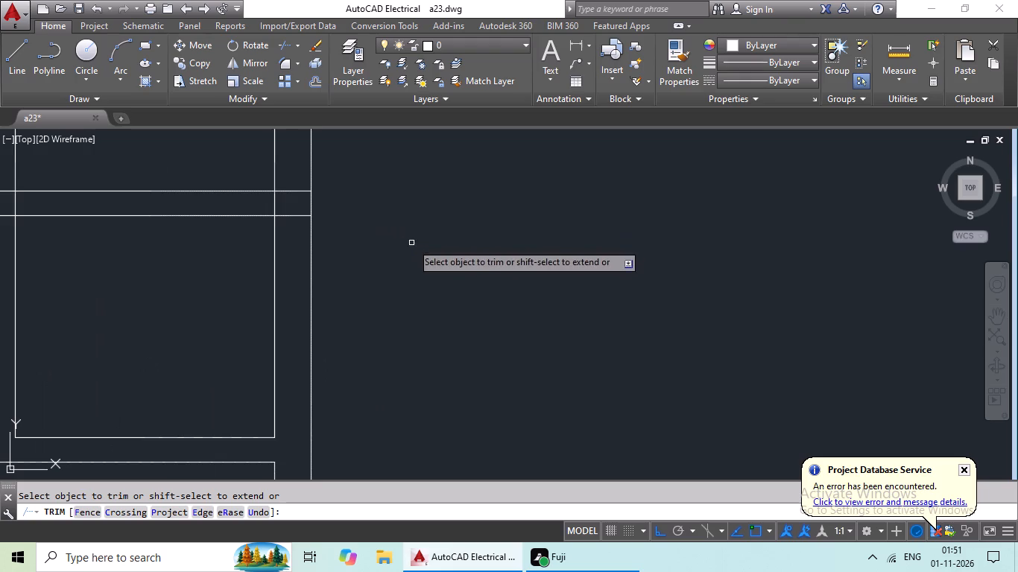
scroll(292, 217, "up", 3)
middle_click_drag(296, 187, 322, 337)
left_click_drag(338, 216, 329, 371)
left_click_drag(327, 364, 333, 352)
left_click_drag(333, 292, 197, 320)
left_click_drag(198, 317, 207, 316)
Trim the left end of the wall dividing the two small right rooms where it meets the right hall partition.
scroll(321, 301, "down", 2)
middle_click_drag(210, 347, 502, 320)
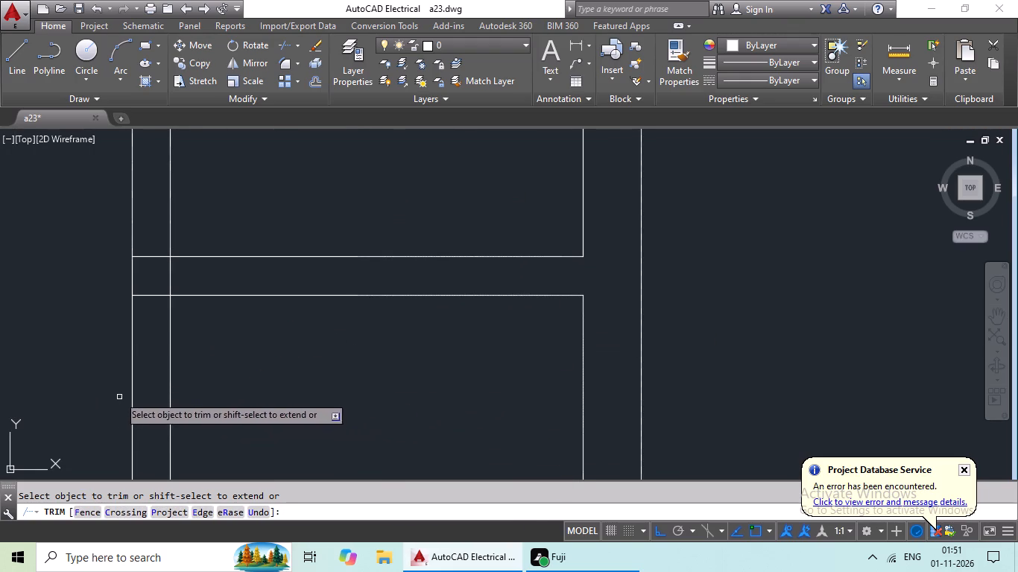
scroll(165, 273, "up", 3)
left_click_drag(314, 238, 145, 302)
left_click(145, 302)
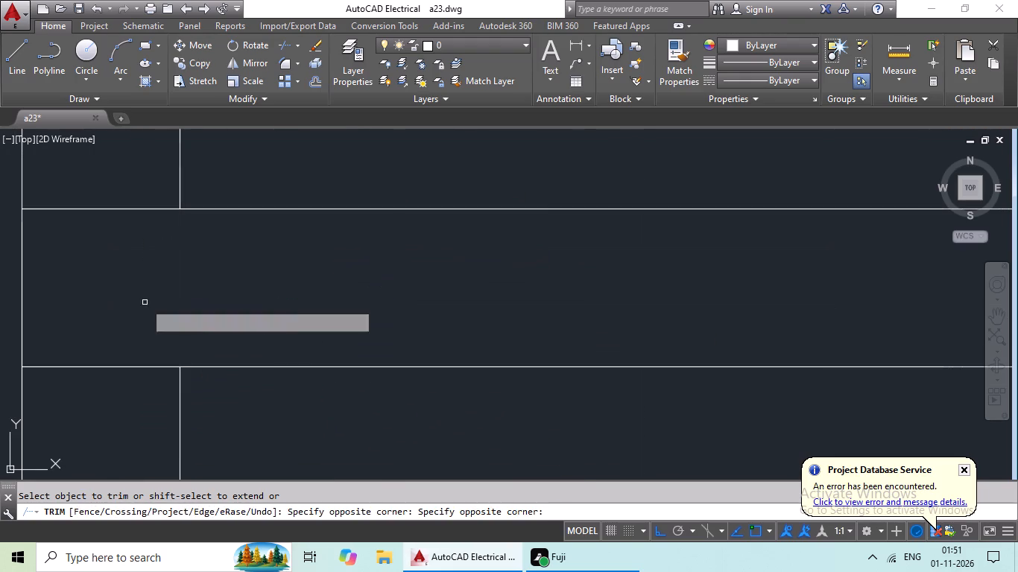
left_click_drag(141, 180, 115, 379)
left_click_drag(115, 384, 127, 371)
Trim the top end of the right bedroom's left partition where it meets the horizontal wall below the halls.
scroll(240, 299, "down", 4)
middle_click_drag(297, 372, 312, 218)
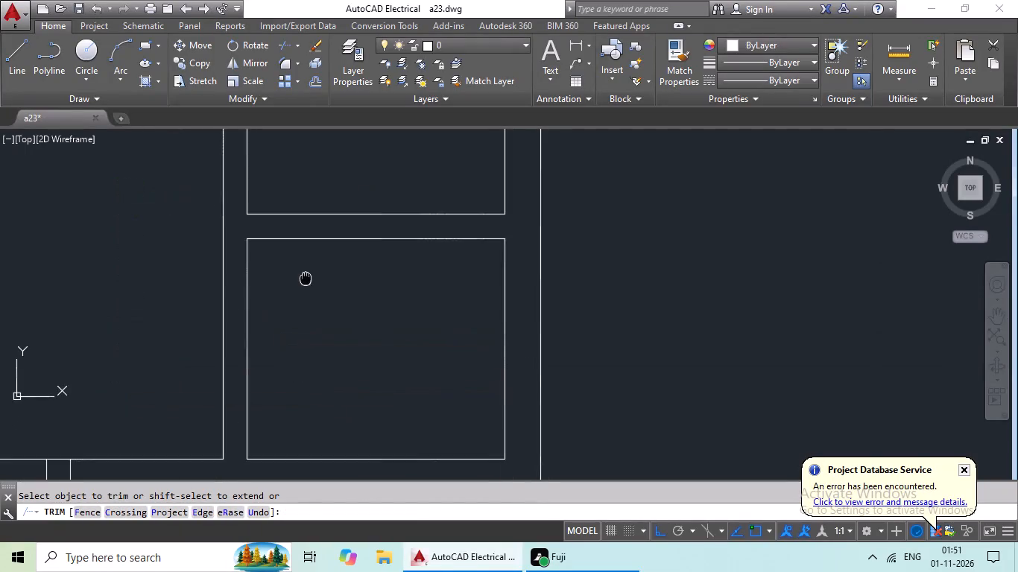
scroll(347, 233, "down", 2)
scroll(361, 349, "down", 1)
middle_click_drag(309, 359, 422, 337)
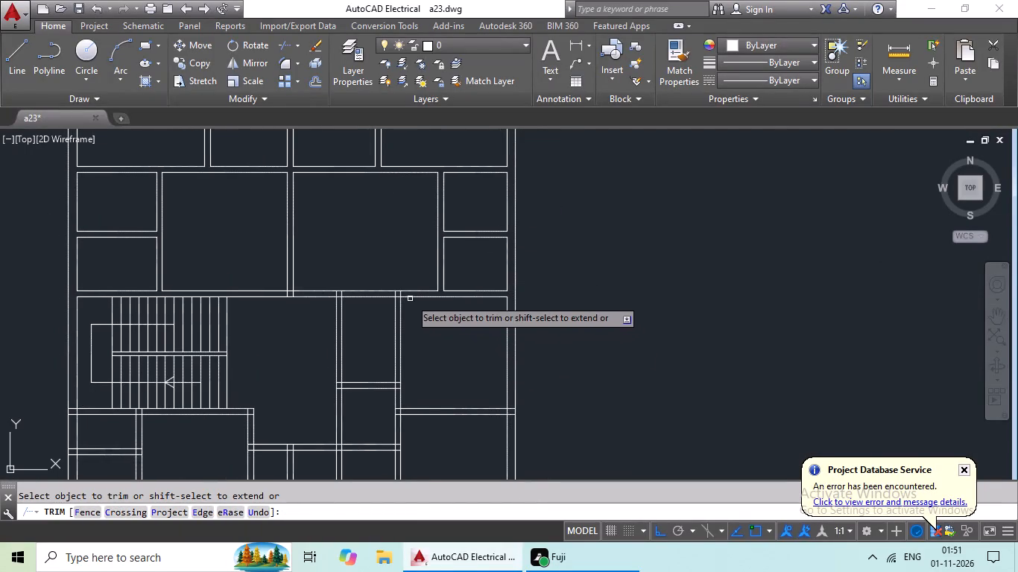
scroll(402, 294, "up", 6)
left_click_drag(412, 274, 224, 310)
left_click_drag(222, 311, 236, 309)
left_click_drag(306, 299, 335, 379)
left_click_drag(335, 379, 375, 370)
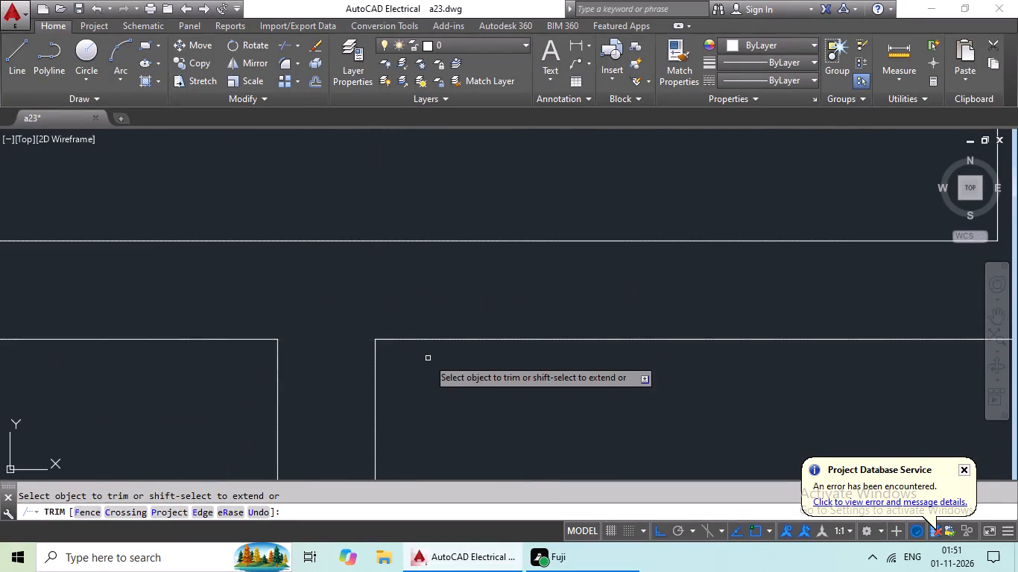
Trim the top end of the lobby's right partition where it meets the horizontal wall below the halls.
scroll(431, 359, "down", 4)
middle_click_drag(235, 396, 323, 391)
scroll(375, 344, "up", 4)
left_click_drag(391, 332, 126, 391)
left_click_drag(127, 386, 127, 385)
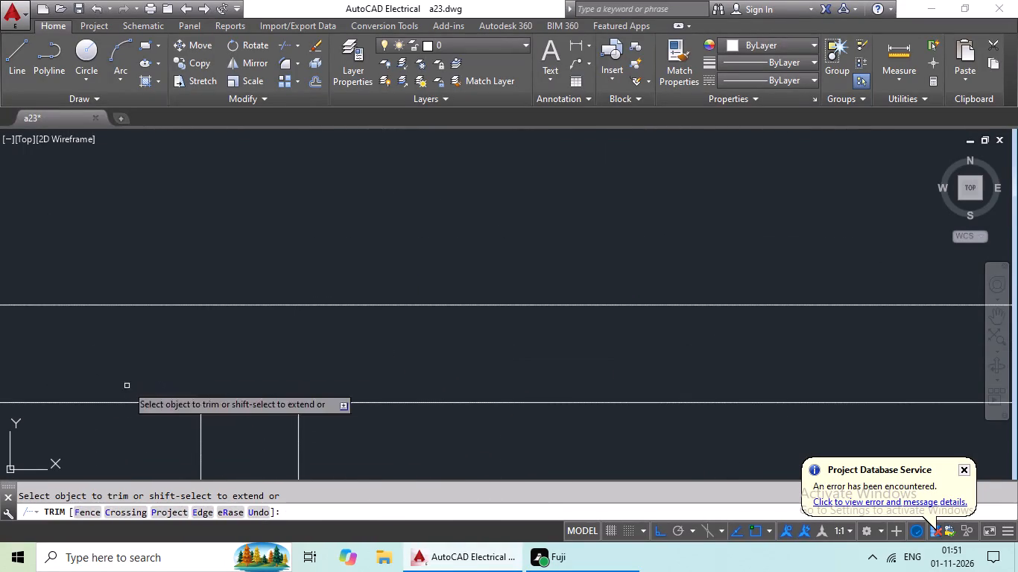
left_click_drag(127, 385, 162, 374)
left_click_drag(213, 364, 242, 448)
left_click_drag(243, 447, 265, 433)
Trim the bottom end of the central wall between the two halls where it meets the horizontal wall below them.
scroll(332, 374, "down", 4)
middle_click_drag(204, 398, 402, 401)
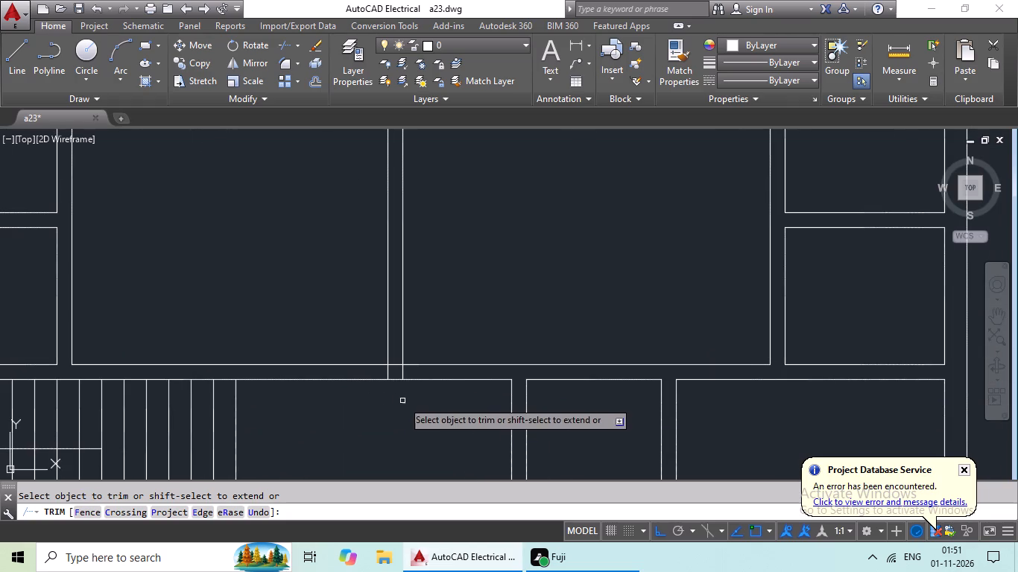
scroll(405, 385, "up", 4)
middle_click_drag(391, 393, 456, 441)
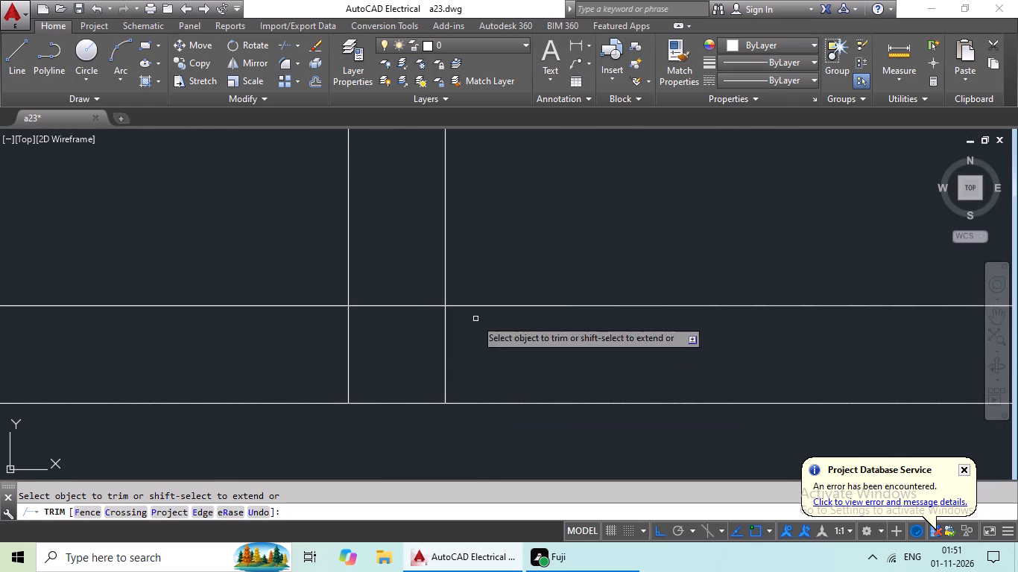
scroll(455, 355, "up", 1)
left_click_drag(512, 337, 254, 390)
left_click_drag(251, 390, 270, 376)
left_click_drag(344, 198, 346, 338)
left_click_drag(347, 330, 353, 324)
Trim the right end of the wall dividing the two right bedrooms where it meets the building's outer right wall.
scroll(398, 307, "down", 5)
middle_click_drag(425, 364, 429, 198)
scroll(470, 245, "down", 2)
middle_click_drag(500, 302, 427, 288)
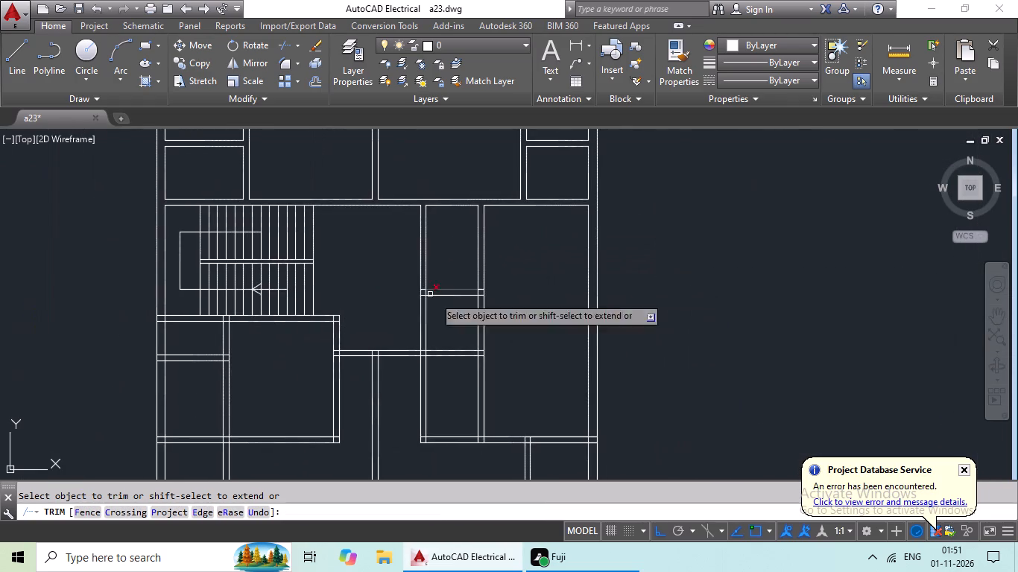
scroll(596, 324, "up", 4)
left_click_drag(569, 272, 582, 369)
left_click_drag(585, 354, 584, 339)
left_click_drag(568, 295, 505, 308)
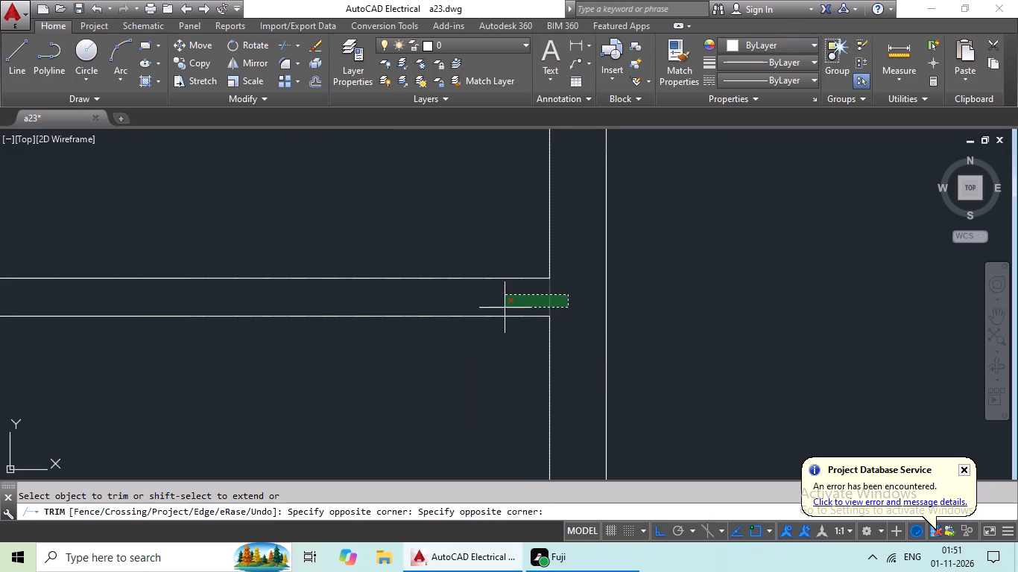
left_click_drag(505, 308, 505, 308)
left_click_drag(506, 306, 530, 294)
Trim the left end of the wall dividing the two right bedrooms where it meets the bedrooms' left partition.
scroll(597, 287, "down", 2)
middle_click_drag(484, 346, 644, 343)
scroll(463, 282, "up", 4)
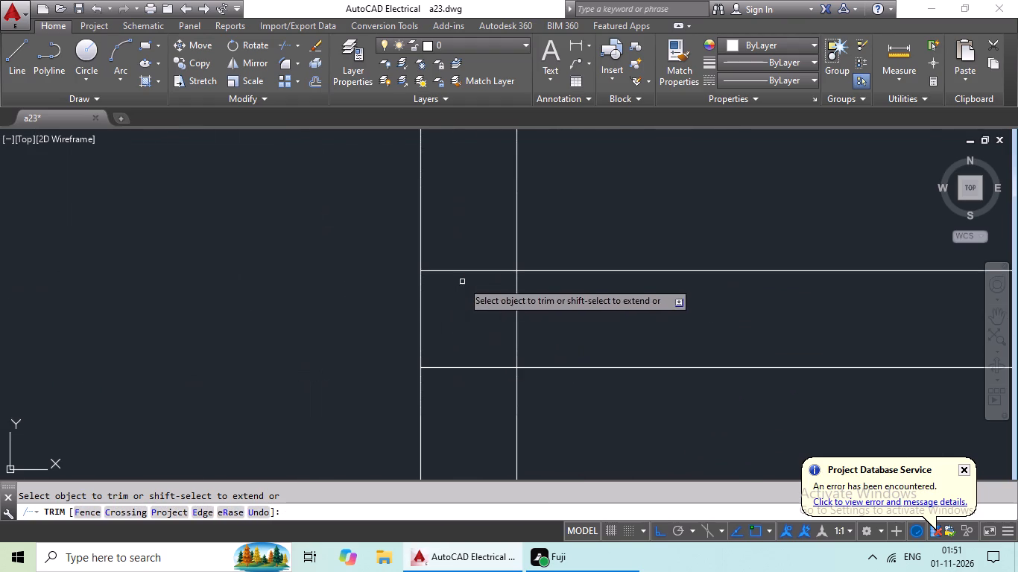
left_click_drag(557, 300, 491, 314)
left_click(490, 319)
left_click_drag(488, 250, 470, 388)
left_click(470, 386)
Trim the right end of the short horizontal wall right of the lobby where it meets the right bedrooms' left partition.
scroll(517, 346, "down", 3)
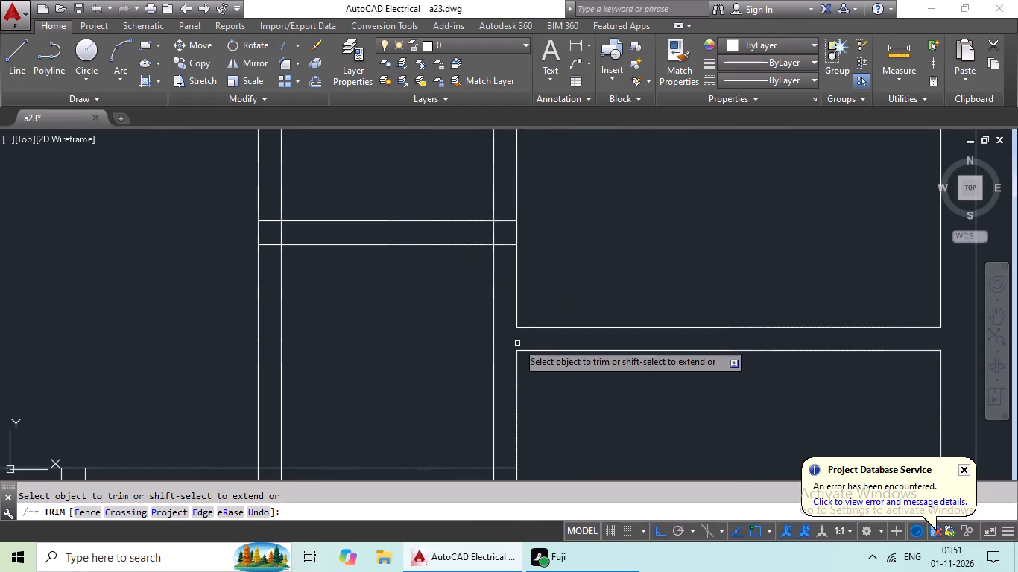
scroll(499, 232, "up", 3)
left_click_drag(505, 160, 507, 301)
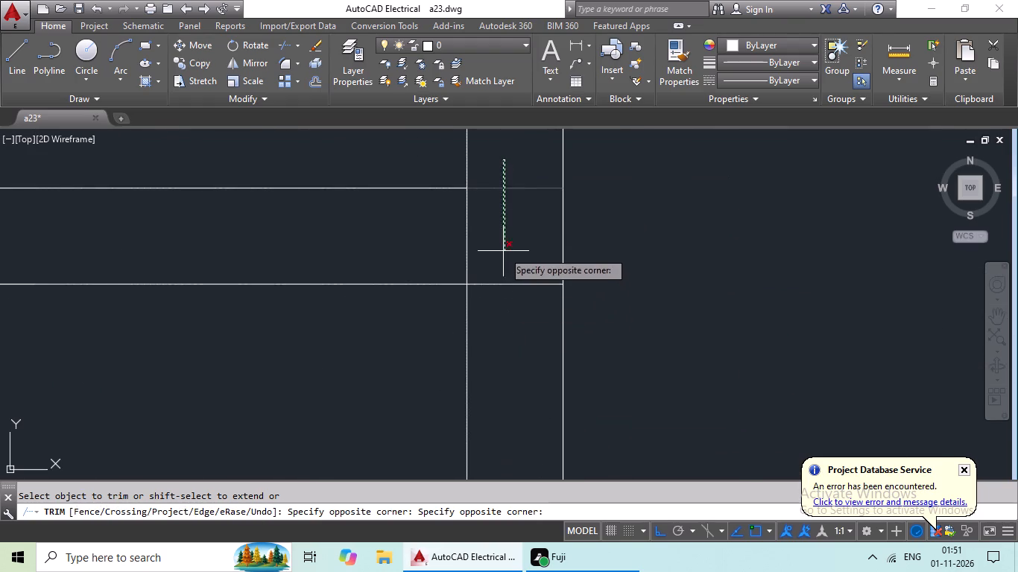
left_click_drag(500, 285, 501, 293)
left_click_drag(515, 208, 454, 229)
left_click_drag(454, 229, 481, 229)
scroll(533, 234, "down", 3)
middle_click_drag(416, 297, 550, 286)
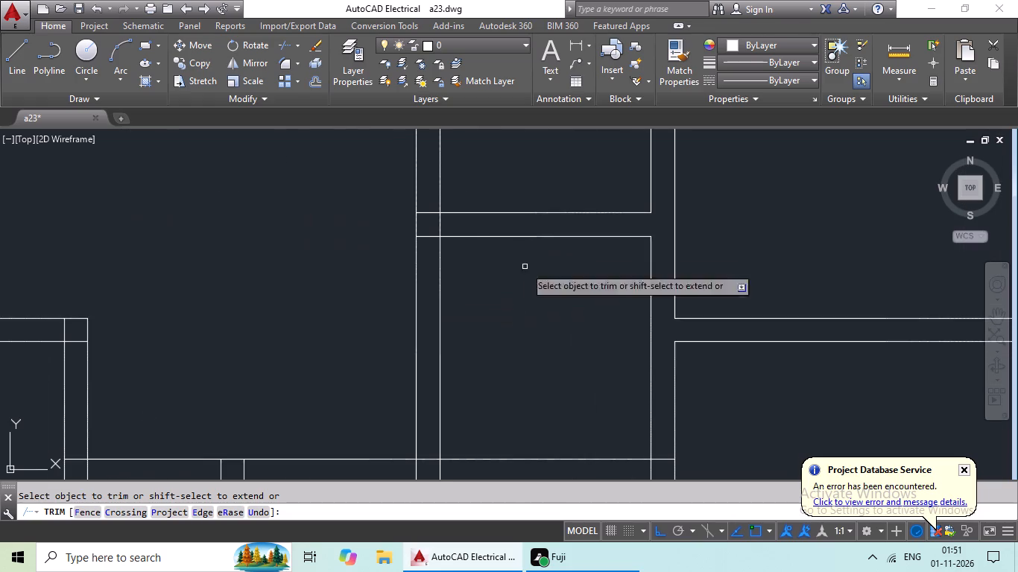
Trim the left end of the short horizontal wall right of the lobby where it meets the lobby's right partition.
scroll(448, 226, "up", 2)
left_click_drag(469, 201, 364, 224)
left_click(368, 224)
left_click_drag(391, 174, 398, 268)
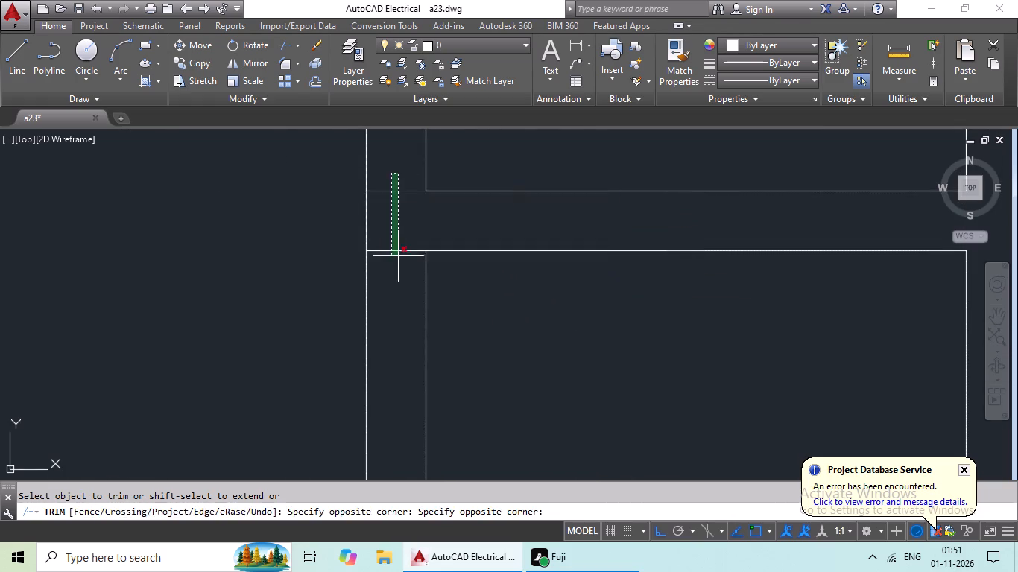
left_click_drag(398, 268, 399, 285)
left_click_drag(402, 279, 420, 269)
scroll(464, 232, "down", 4)
Trim the right end of the horizontal wall below the lobby where it meets the right bedrooms' left partition.
middle_click_drag(511, 303, 482, 256)
scroll(527, 280, "up", 3)
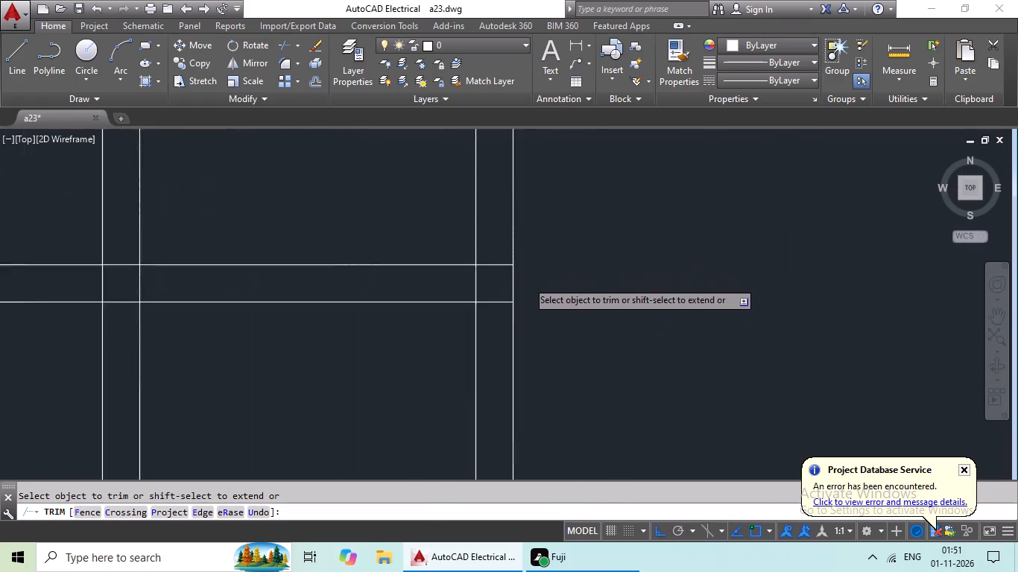
scroll(527, 281, "up", 2)
left_click_drag(449, 212, 433, 349)
left_click_drag(434, 347, 443, 339)
left_click_drag(452, 259, 379, 294)
left_click_drag(379, 295, 414, 299)
scroll(588, 291, "down", 3)
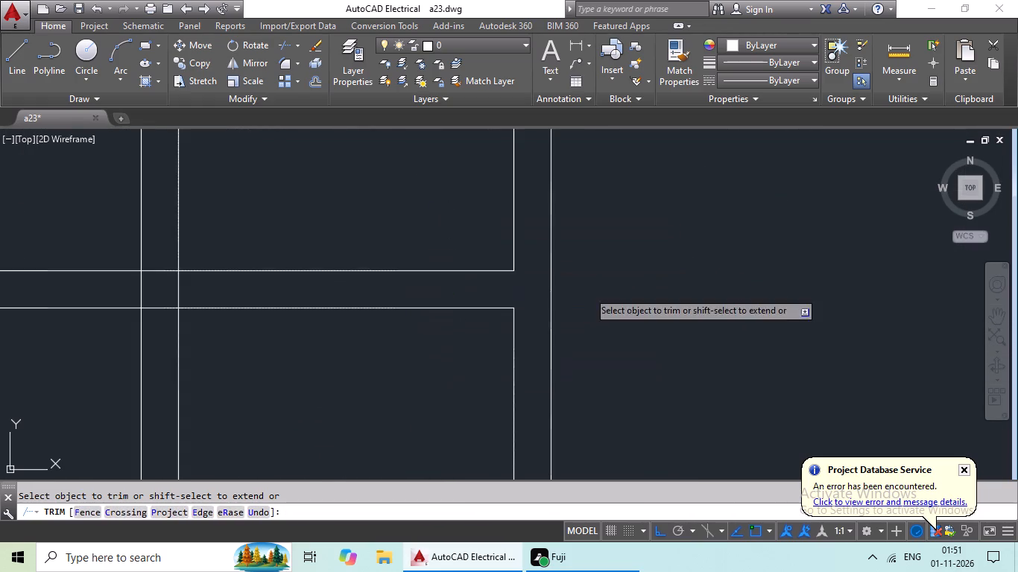
Trim the crossing of the lobby's right partition and the horizontal wall below the lobby into an open junction.
middle_click_drag(391, 362, 529, 349)
scroll(464, 274, "up", 2)
left_click_drag(510, 267, 382, 292)
left_click_drag(382, 292, 411, 291)
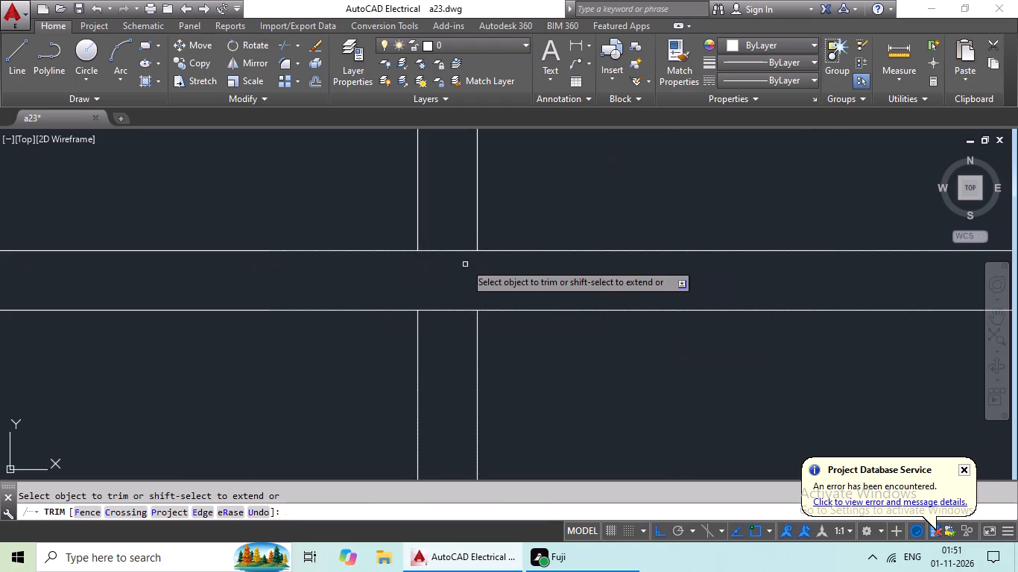
left_click_drag(462, 236, 452, 360)
left_click(453, 357)
scroll(528, 328, "down", 3)
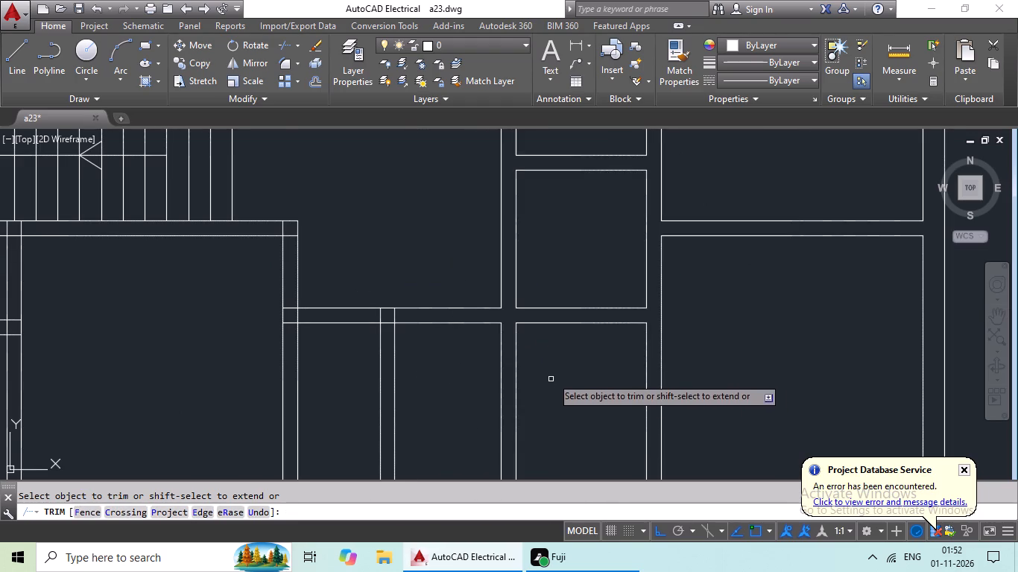
Trim the top end of the lower central wall where it meets the horizontal wall below the lobby.
scroll(554, 360, "down", 4)
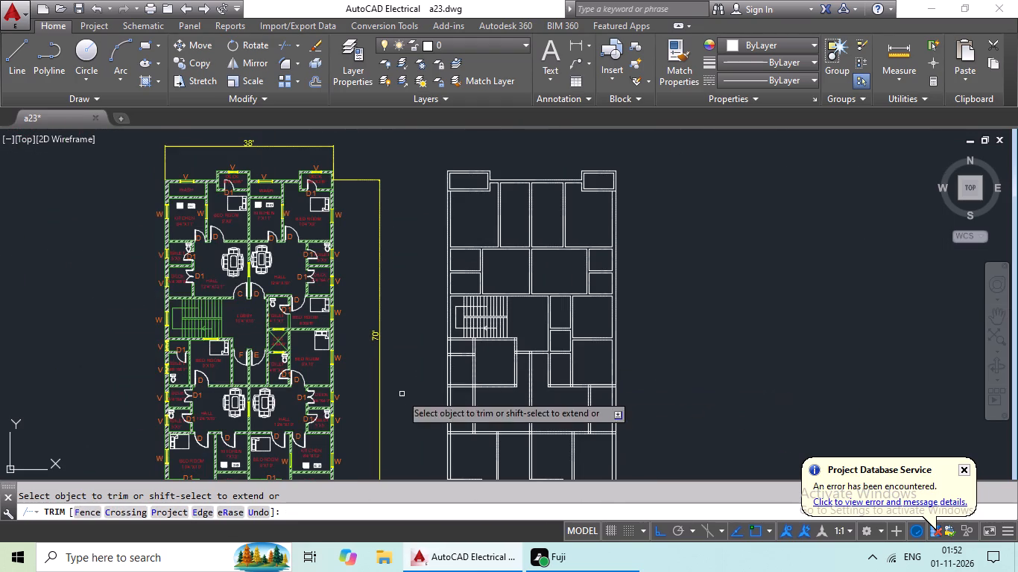
scroll(551, 325, "up", 3)
middle_click_drag(574, 381, 533, 299)
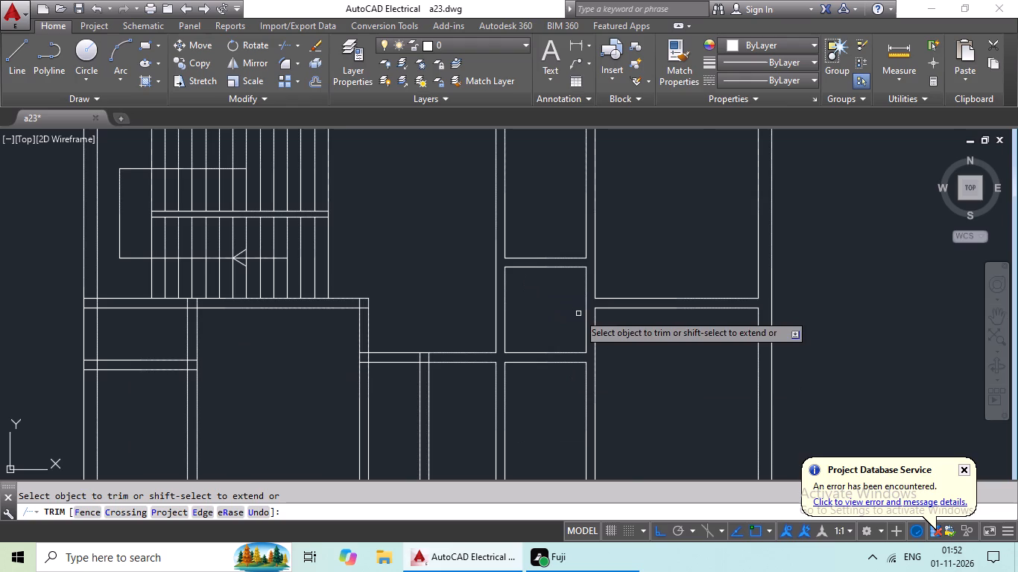
scroll(586, 324, "down", 1)
scroll(484, 349, "up", 6)
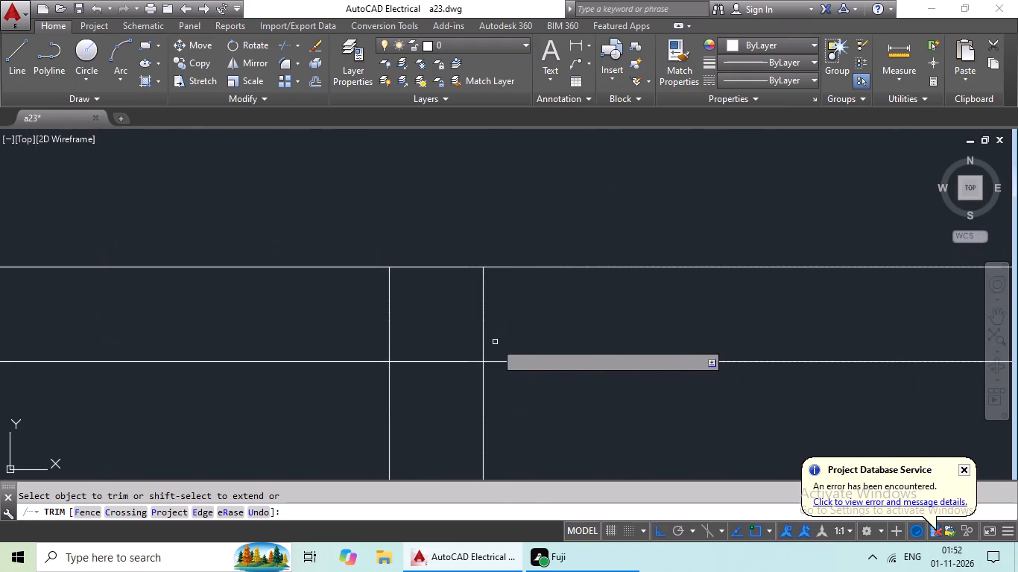
left_click_drag(476, 309, 323, 309)
left_click(312, 311)
left_click_drag(498, 302, 425, 322)
left_click(425, 322)
left_click_drag(428, 317, 422, 393)
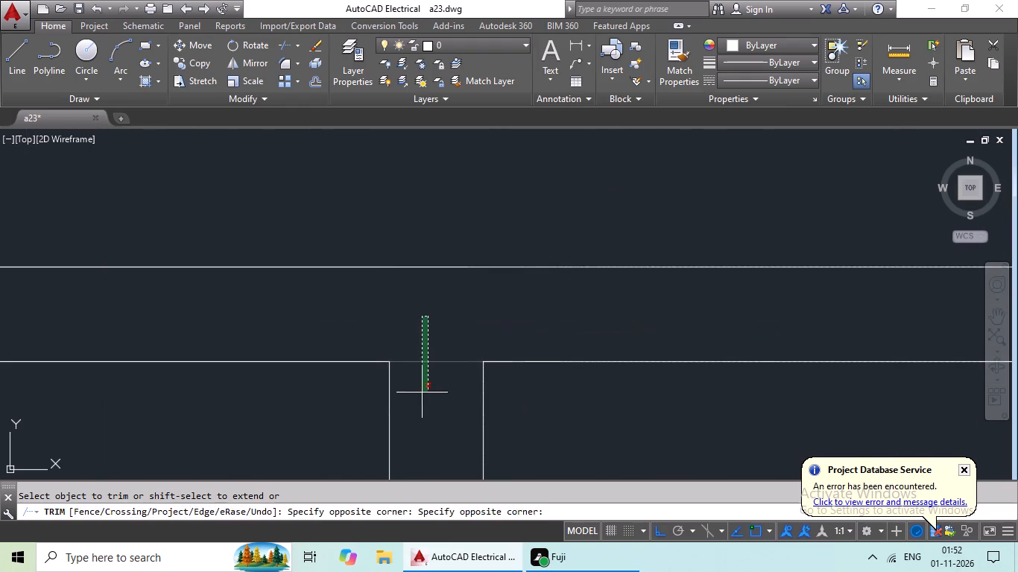
left_click_drag(422, 393, 423, 389)
left_click_drag(425, 384, 445, 374)
scroll(513, 318, "down", 4)
Trim the upper right corner of the left bedroom below the staircase into a clean corner.
middle_click_drag(543, 366, 513, 241)
scroll(525, 262, "down", 2)
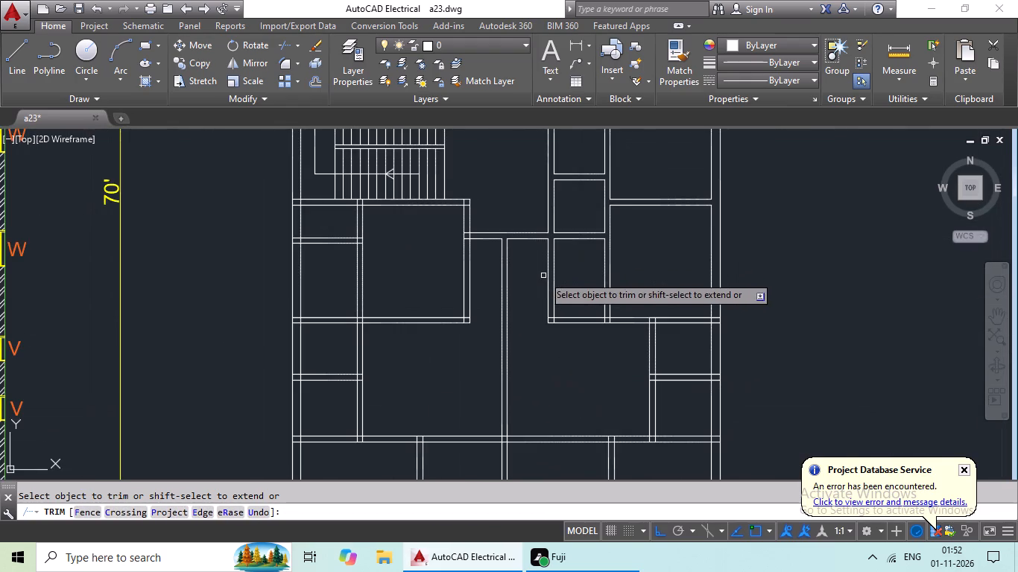
scroll(544, 277, "down", 2)
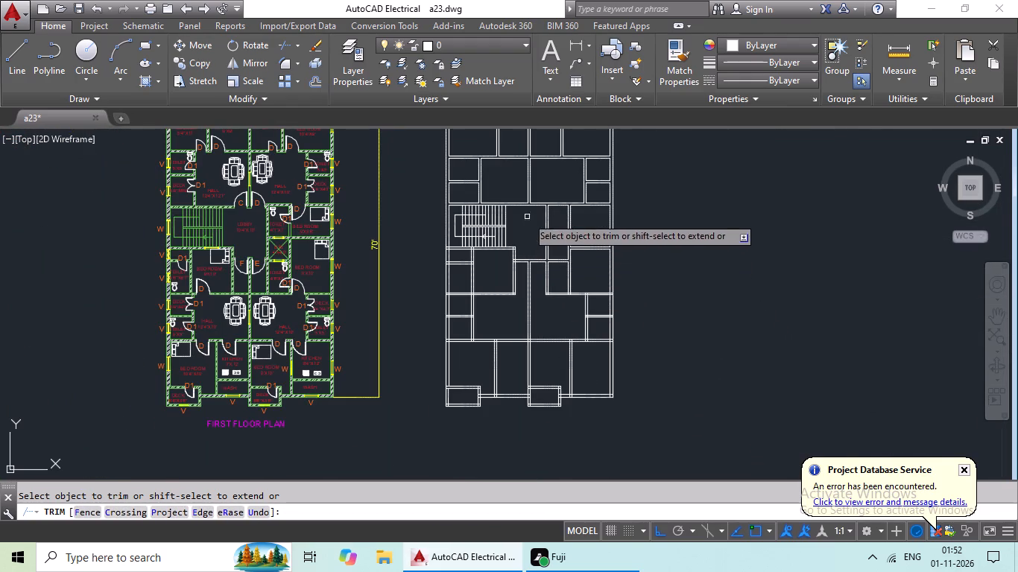
scroll(530, 201, "up", 4)
middle_click_drag(455, 240, 457, 290)
middle_click_drag(603, 339, 346, 273)
scroll(528, 289, "down", 2)
middle_click_drag(557, 307, 489, 186)
middle_click_drag(535, 308, 524, 244)
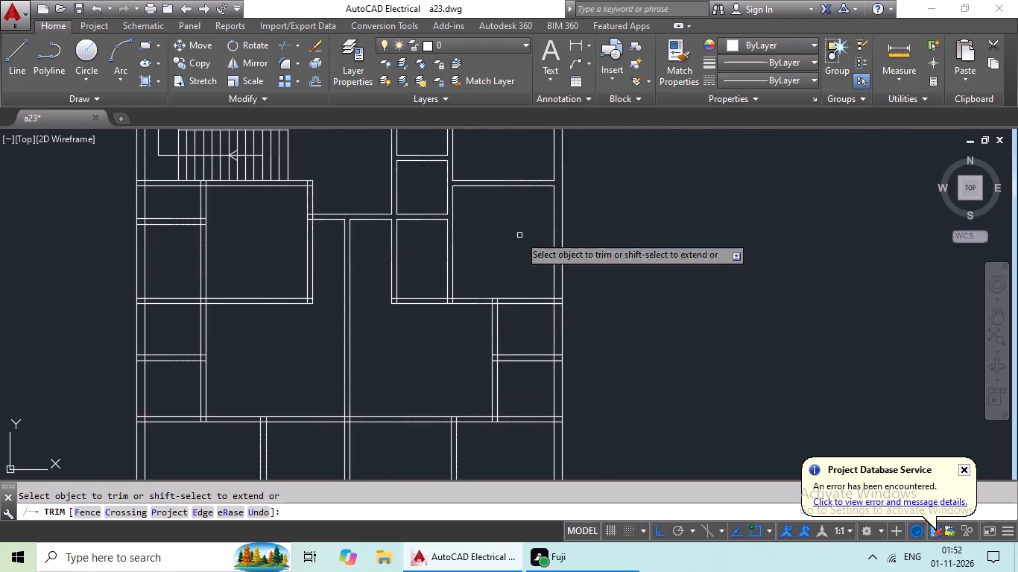
middle_click_drag(383, 274, 561, 323)
middle_click_drag(446, 272, 420, 398)
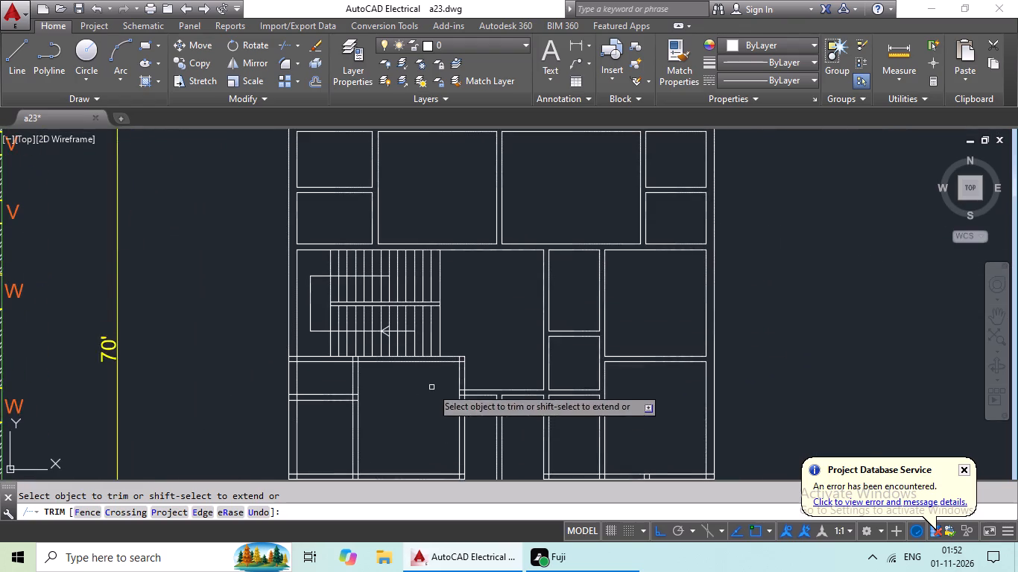
middle_click_drag(434, 384, 458, 347)
scroll(487, 327, "up", 7)
left_click_drag(482, 286, 462, 354)
left_click_drag(461, 357, 460, 346)
left_click_drag(347, 256, 417, 252)
left_click(428, 252)
scroll(449, 256, "down", 3)
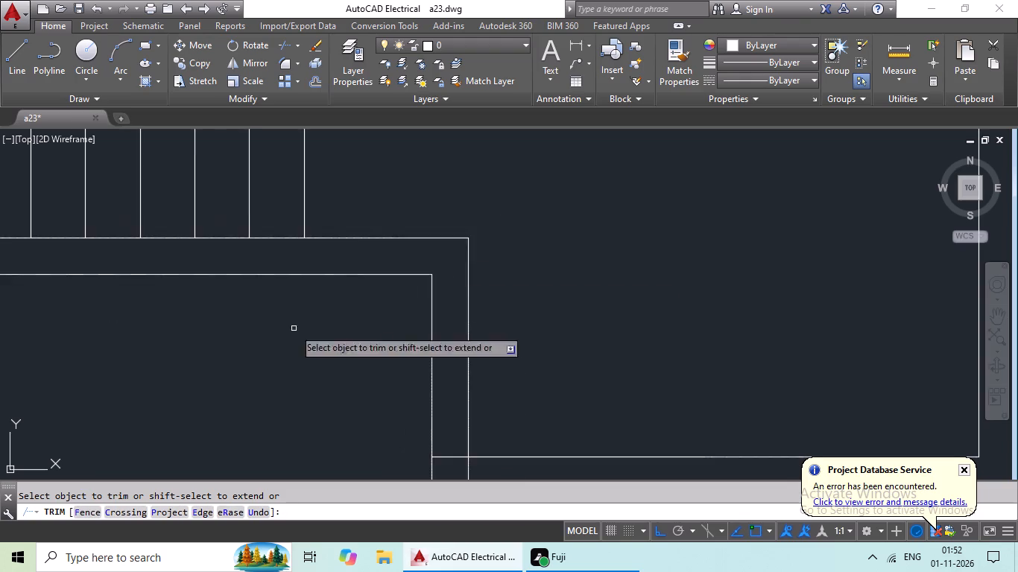
Trim the top end of the left bedroom's left partition where it meets the wall below the staircase.
middle_click_drag(293, 328, 600, 317)
middle_click_drag(268, 317, 554, 314)
scroll(347, 235, "up", 4)
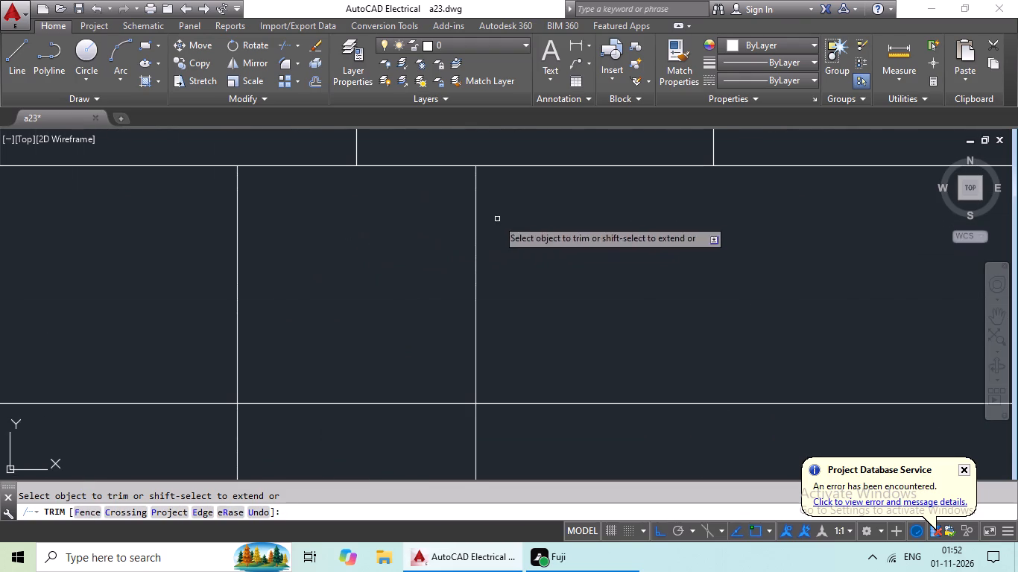
left_click_drag(504, 216, 216, 310)
left_click_drag(216, 310, 227, 308)
left_click_drag(347, 283, 349, 404)
left_click_drag(349, 410, 351, 421)
scroll(438, 344, "down", 5)
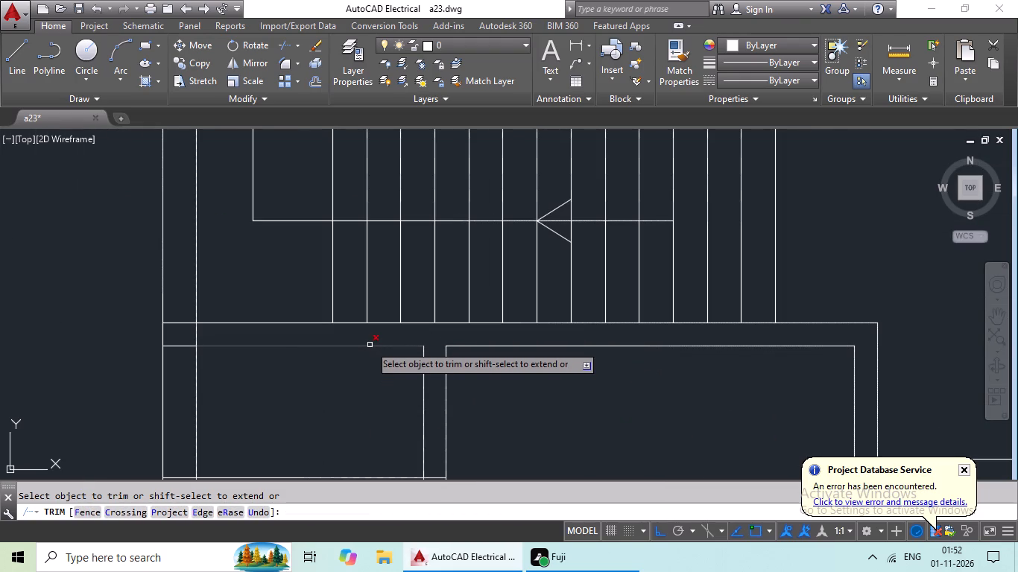
Trim the left end of the wall below the staircase where it meets the building's outer left wall.
scroll(188, 342, "up", 4)
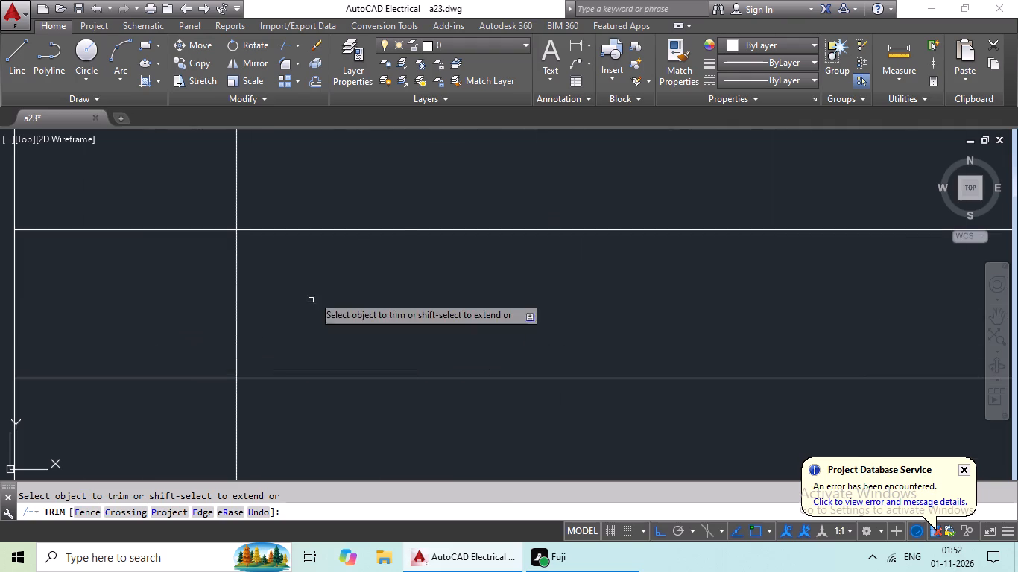
left_click_drag(318, 284, 197, 314)
left_click_drag(195, 315, 191, 306)
left_click_drag(138, 182, 154, 464)
left_click_drag(158, 453, 182, 440)
scroll(220, 378, "down", 3)
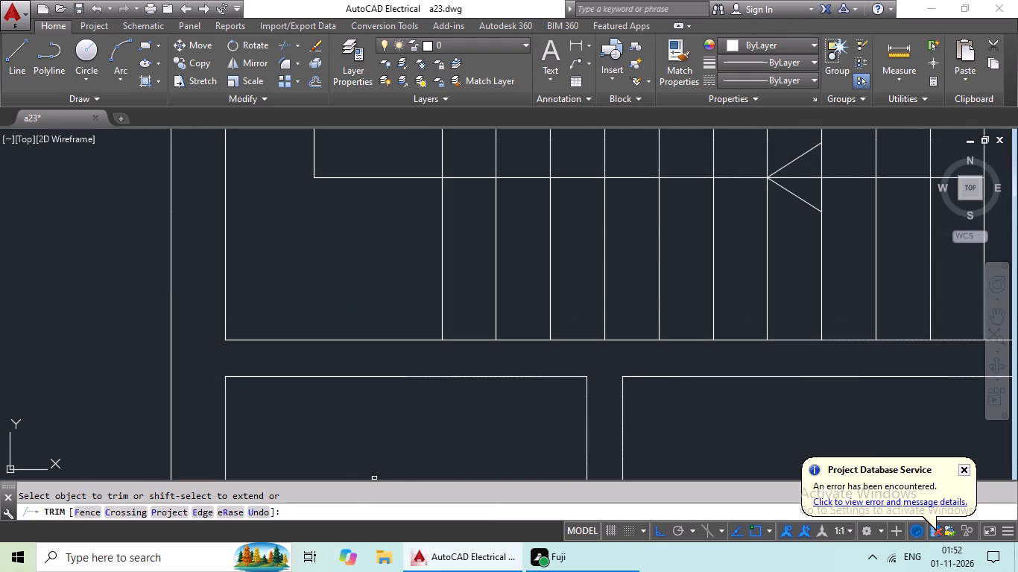
Trim the right end of the wall dividing the two small rooms below the staircase at the left bedroom's left partition.
middle_click_drag(406, 488, 365, 296)
scroll(388, 288, "down", 3)
middle_click_drag(399, 308, 389, 245)
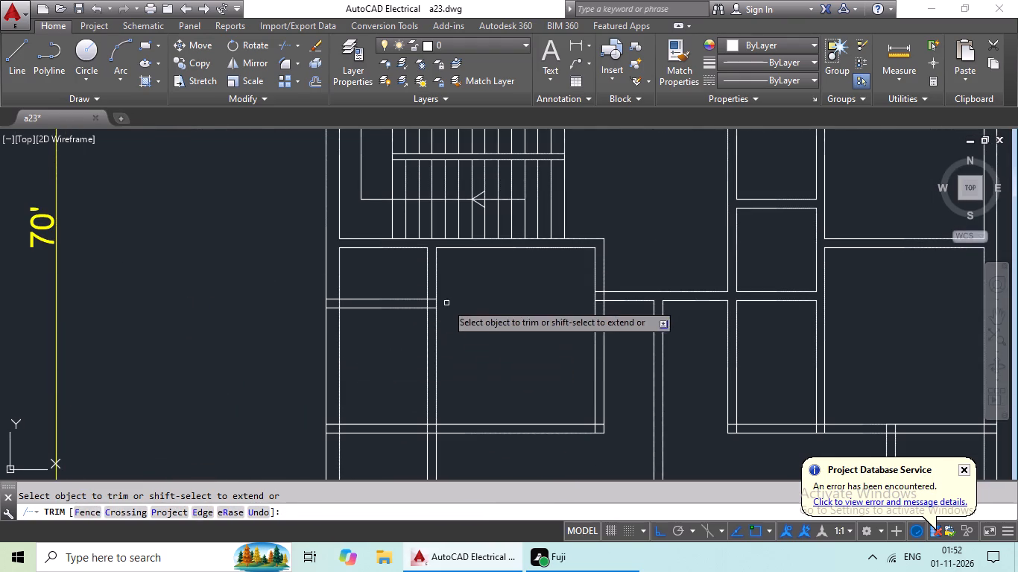
scroll(444, 307, "up", 5)
left_click_drag(349, 247, 350, 311)
left_click_drag(349, 330, 350, 344)
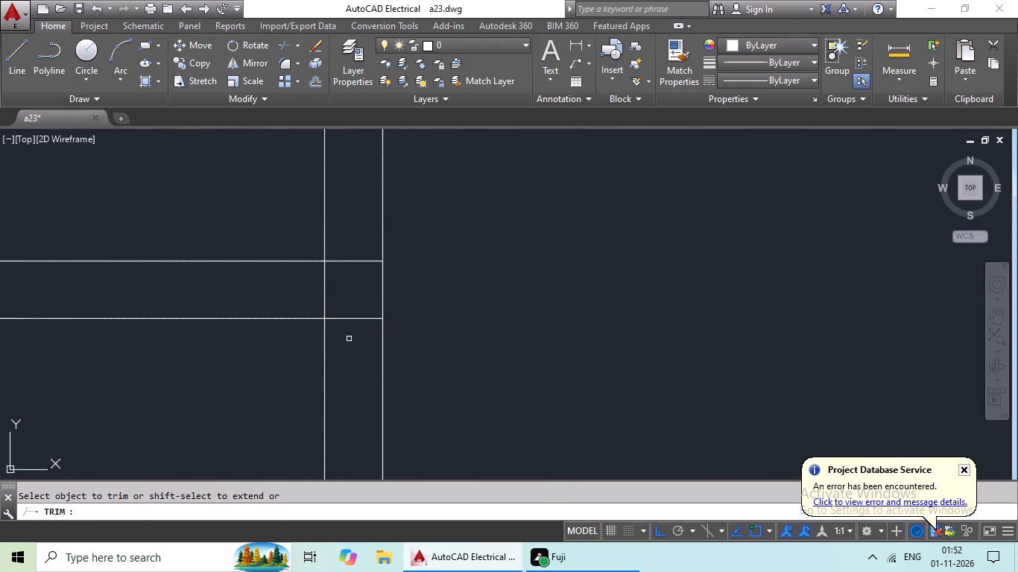
left_click_drag(350, 344, 353, 354)
left_click_drag(363, 271, 355, 331)
left_click(355, 331)
left_click_drag(367, 234, 348, 309)
left_click_drag(348, 308, 352, 301)
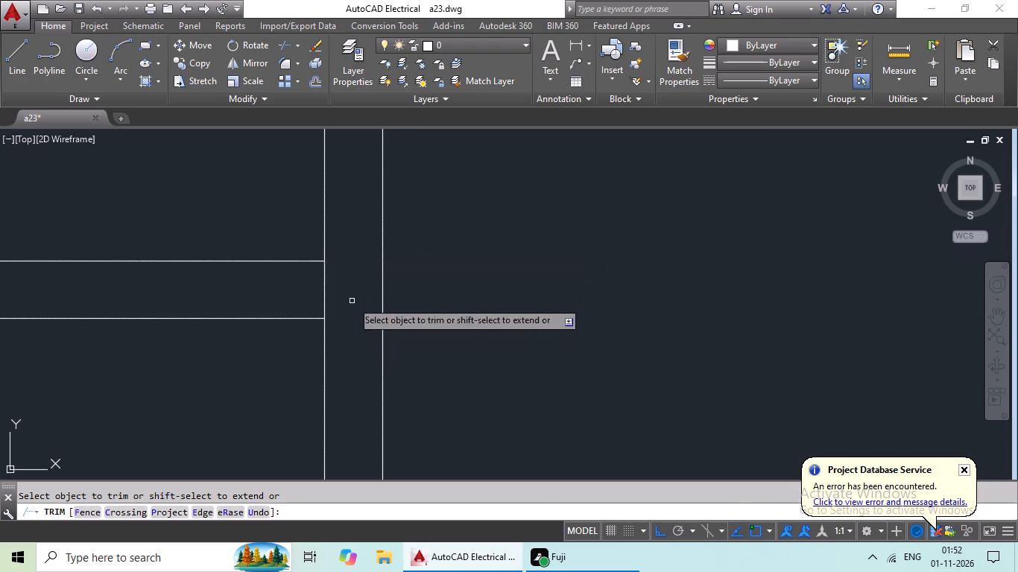
left_click_drag(344, 283, 280, 290)
left_click_drag(280, 290, 321, 287)
scroll(442, 282, "down", 3)
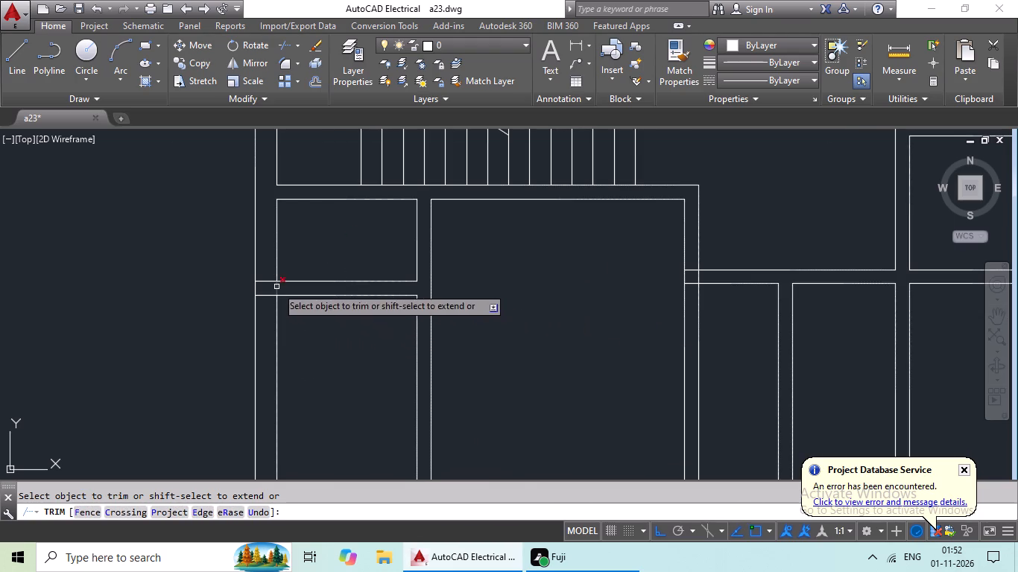
Trim the left end of the wall dividing the two small rooms below the staircase at the building's outer left wall.
scroll(276, 287, "up", 5)
left_click_drag(391, 274, 271, 305)
left_click(271, 305)
left_click_drag(220, 121, 196, 296)
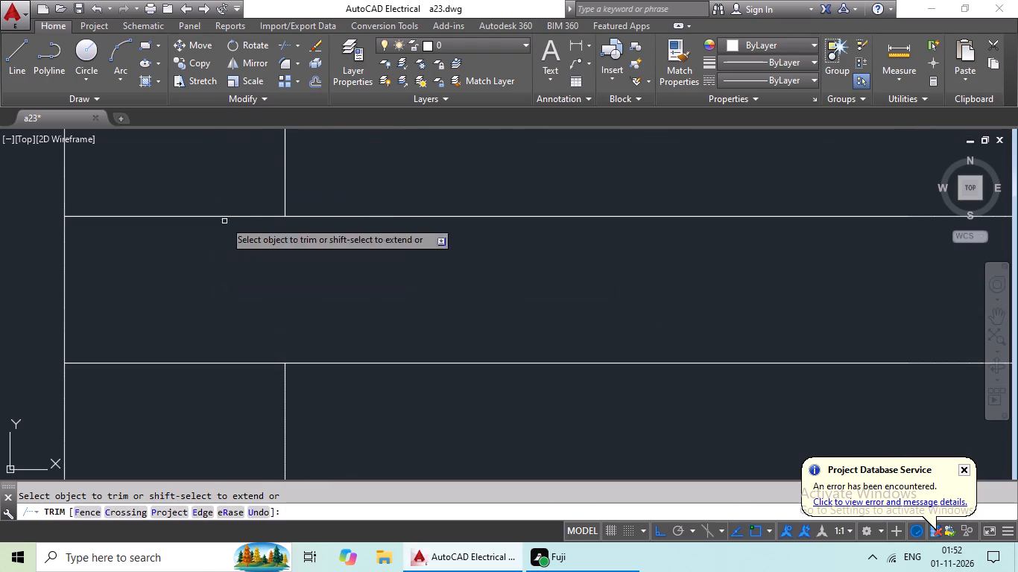
left_click_drag(227, 193, 195, 340)
left_click_drag(194, 343, 191, 363)
left_click_drag(223, 290, 218, 390)
left_click_drag(216, 380, 277, 277)
scroll(362, 288, "down", 4)
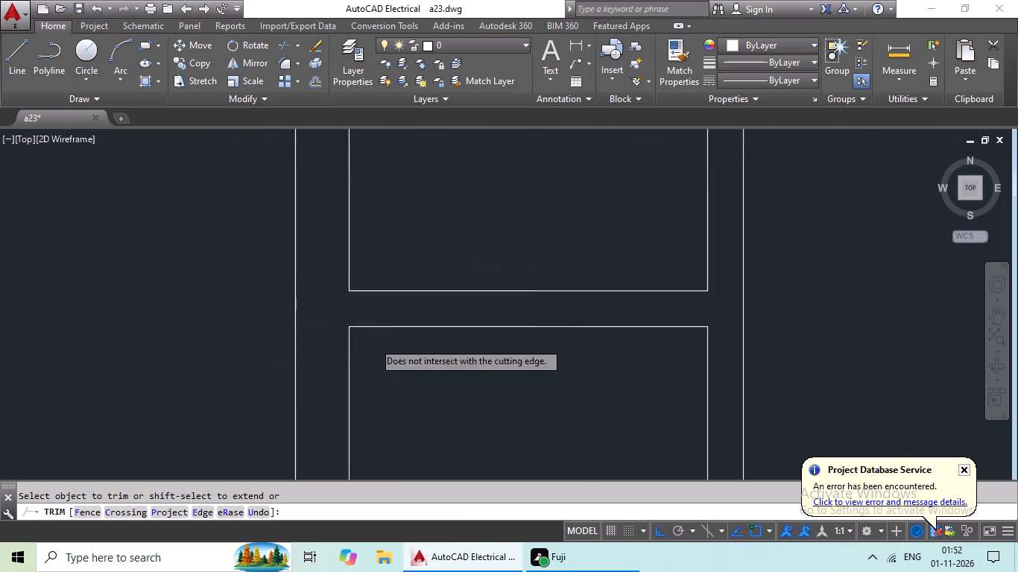
Trim the crossing of the left bedroom's left partition and its bottom wall into an open junction.
middle_click_drag(425, 369, 392, 204)
scroll(512, 337, "down", 2)
middle_click_drag(554, 357, 511, 308)
scroll(481, 339, "up", 4)
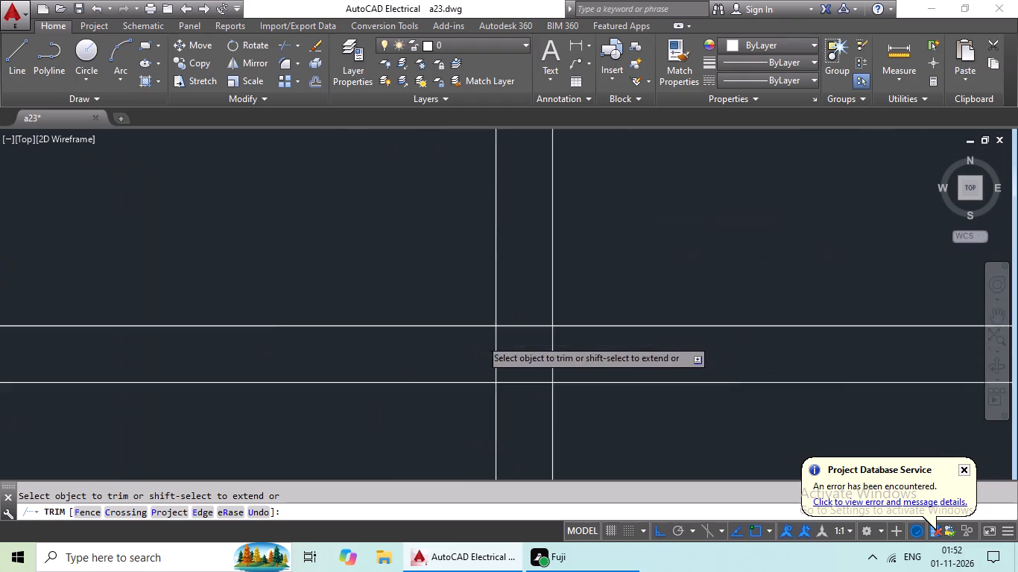
scroll(479, 340, "up", 1)
left_click_drag(634, 340, 475, 375)
left_click_drag(475, 375, 491, 369)
left_click_drag(568, 293, 548, 438)
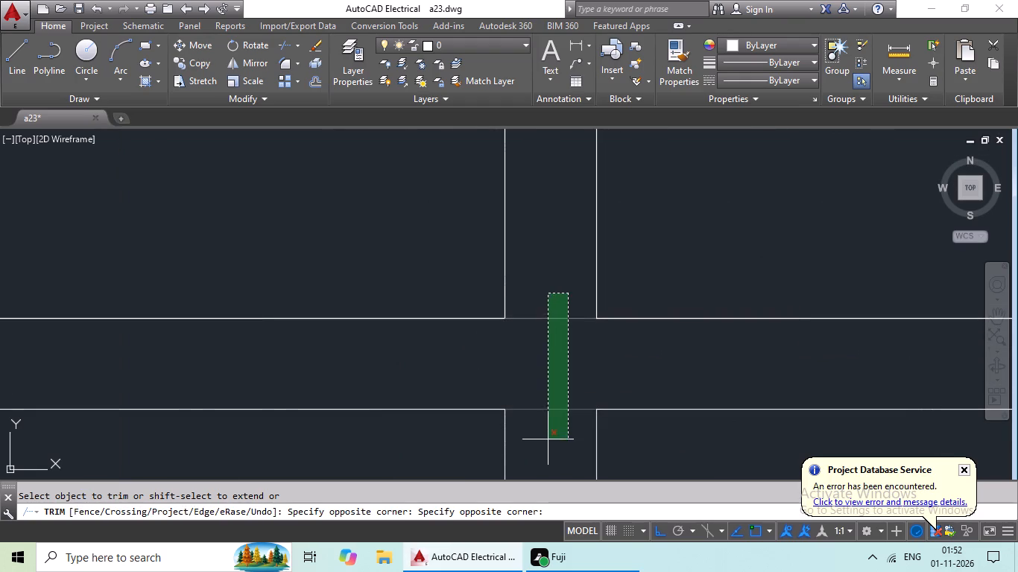
left_click_drag(548, 438, 551, 435)
left_click(554, 430)
left_click(539, 360)
Trim the left end of the left bedroom's bottom wall line where it meets the building's outer left wall.
middle_click_drag(429, 374, 860, 285)
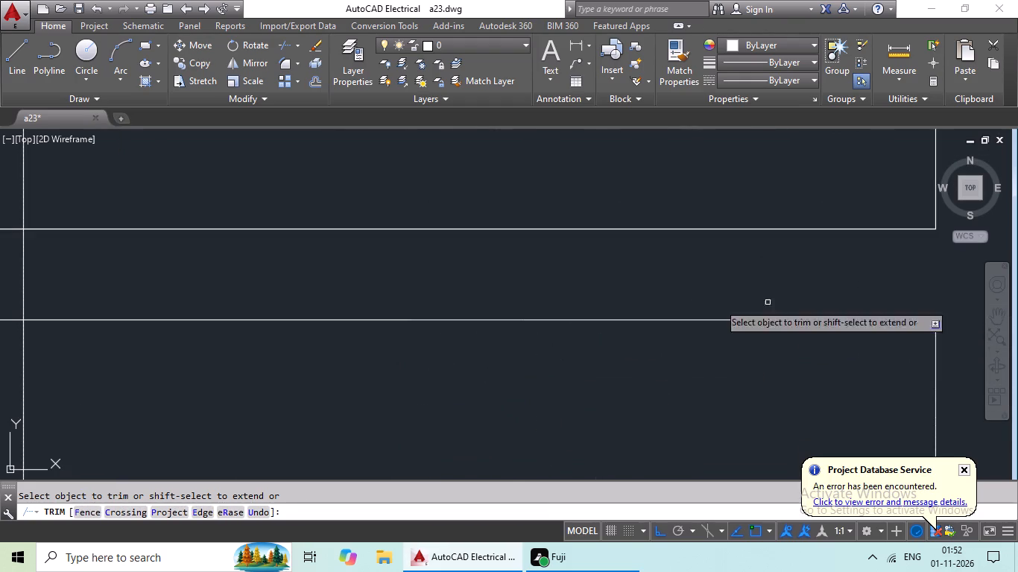
middle_click_drag(405, 286, 922, 290)
left_click_drag(670, 249, 450, 294)
left_click(450, 296)
left_click_drag(479, 196, 464, 325)
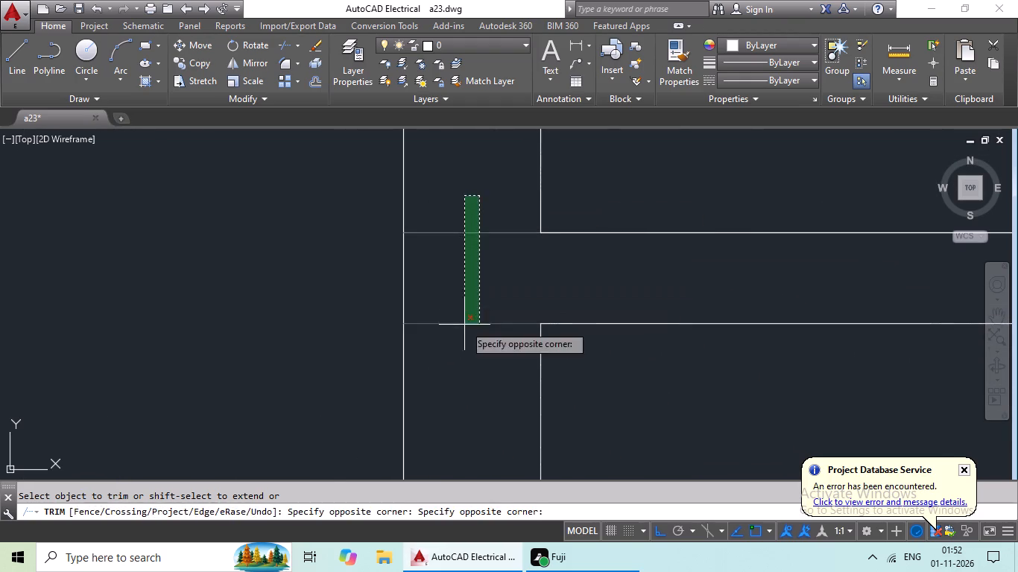
left_click_drag(463, 328, 499, 320)
scroll(584, 282, "down", 3)
Trim the lower right corner of the left bedroom into a clean corner.
middle_click_drag(604, 319, 425, 229)
scroll(721, 314, "down", 1)
middle_click_drag(724, 320, 544, 333)
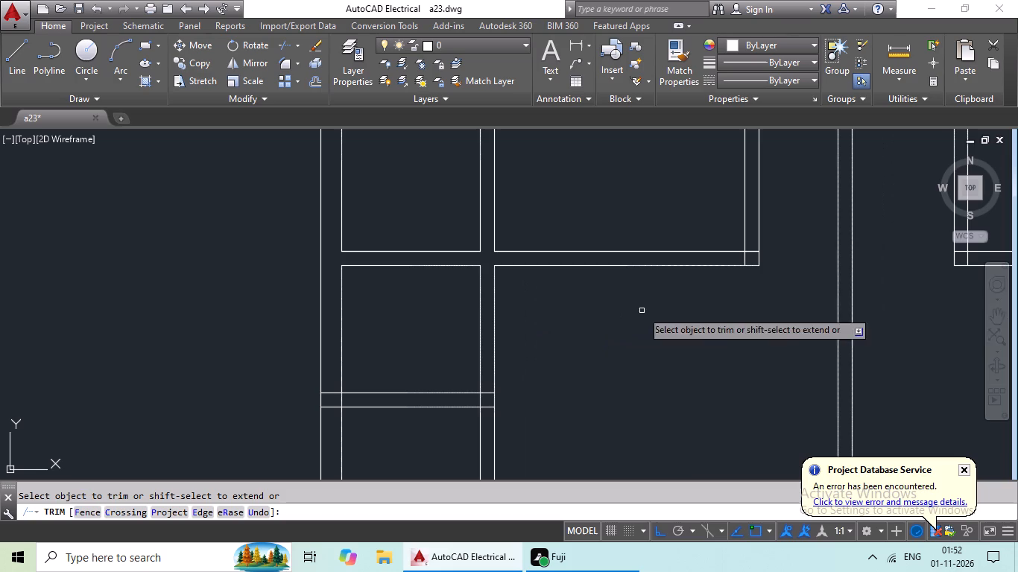
scroll(766, 254, "up", 5)
left_click_drag(642, 193, 589, 283)
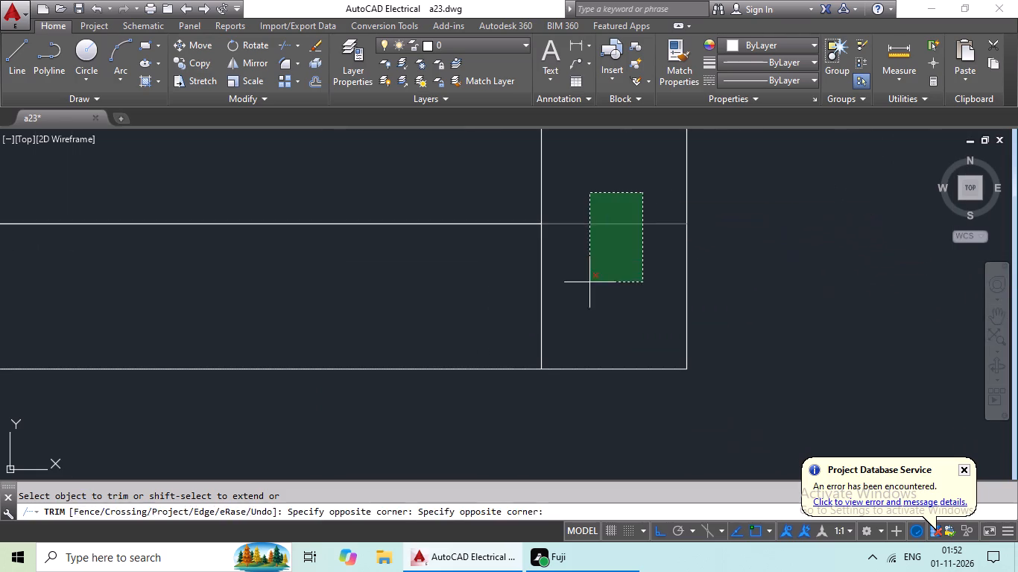
left_click_drag(589, 283, 589, 282)
left_click_drag(591, 278, 602, 274)
left_click_drag(619, 268, 530, 302)
left_click(529, 302)
scroll(584, 283, "down", 4)
Trim the left end of the horizontal wall below the lobby where it meets the left bedroom's right wall.
middle_click_drag(540, 209, 487, 357)
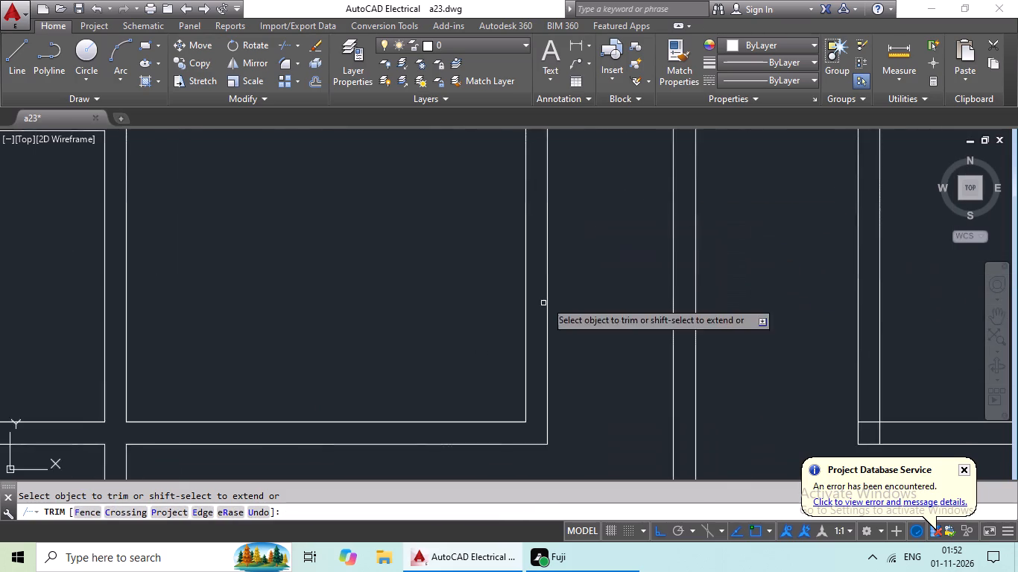
scroll(560, 293, "down", 3)
scroll(560, 242, "up", 6)
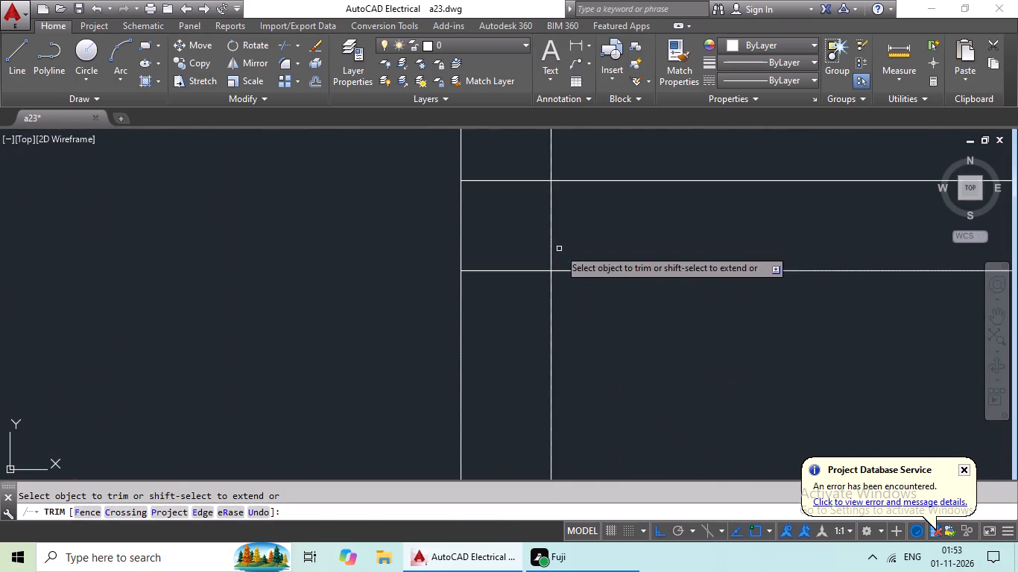
left_click_drag(622, 196, 537, 241)
left_click(534, 247)
left_click_drag(526, 147, 520, 300)
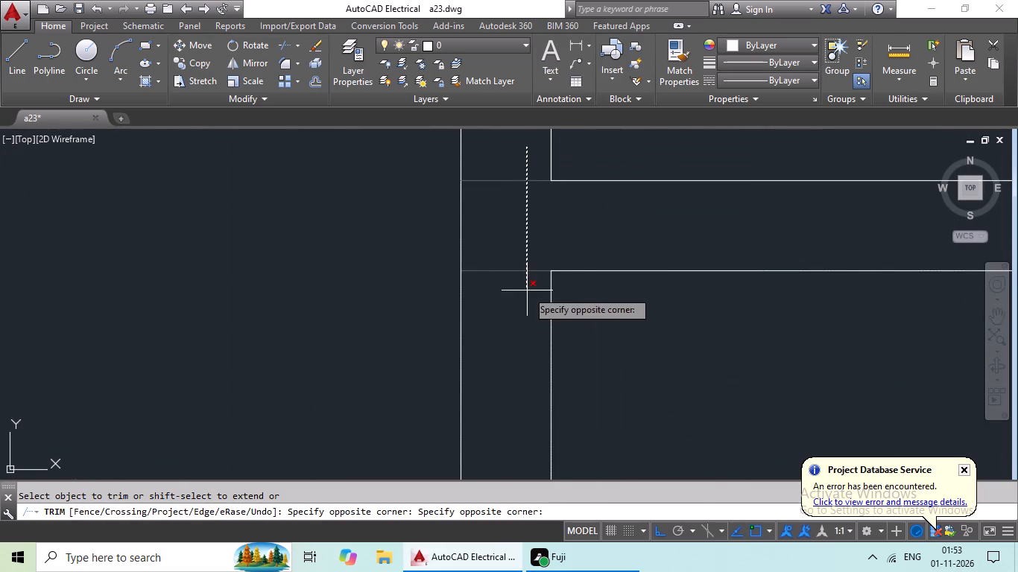
left_click(527, 290)
scroll(659, 265, "down", 3)
middle_click_drag(727, 337, 574, 264)
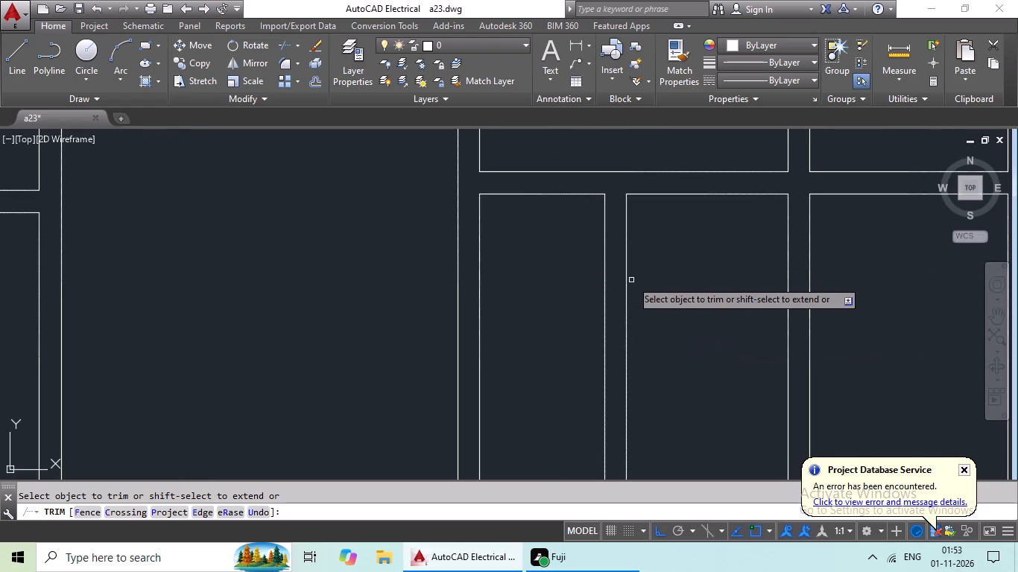
scroll(669, 204, "down", 3)
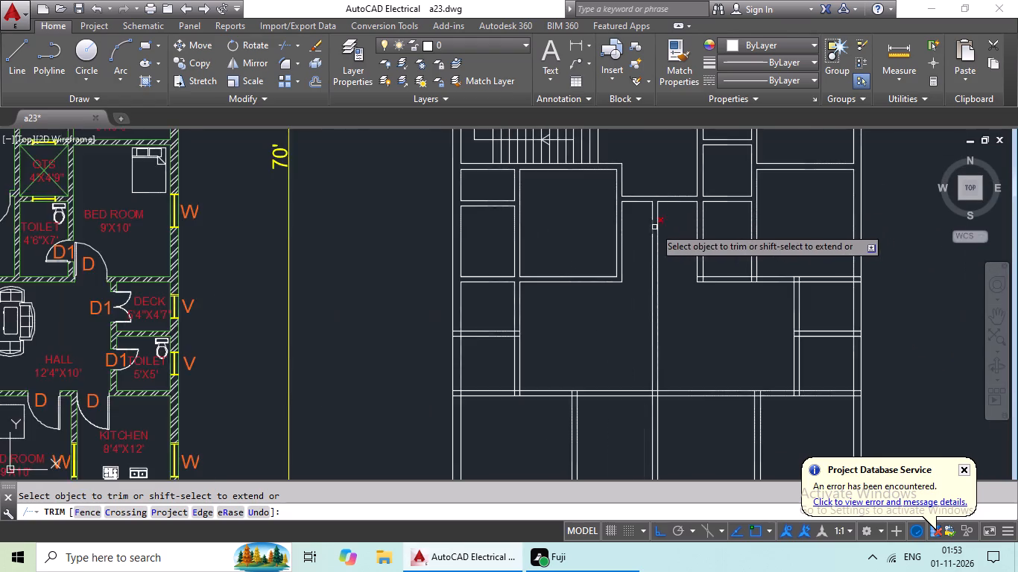
Trim the junction where the partition between the two small left rooms meets those rooms' right wall.
scroll(654, 227, "down", 2)
scroll(594, 255, "up", 4)
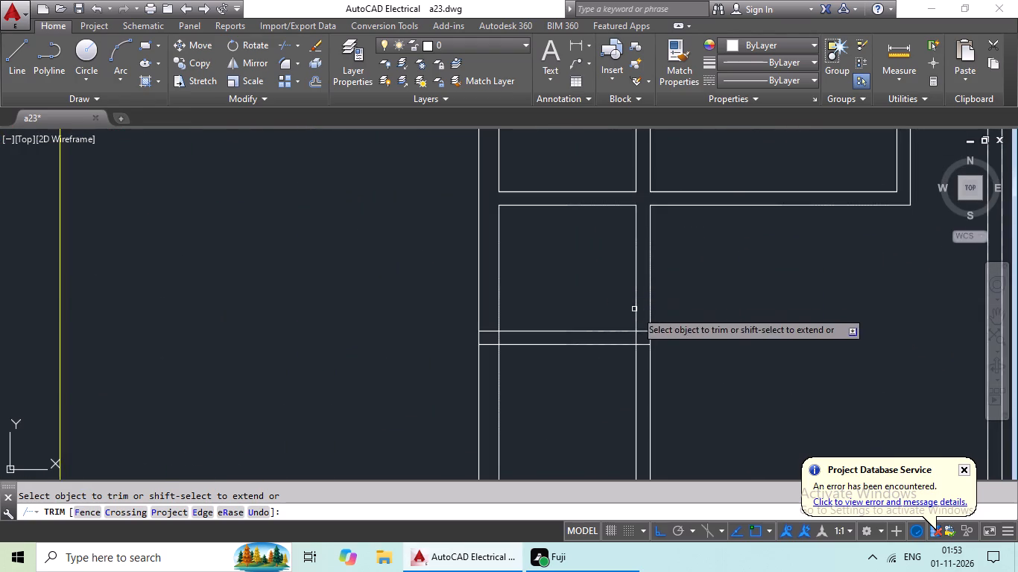
scroll(636, 322, "up", 3)
middle_click_drag(642, 344, 543, 235)
scroll(572, 265, "up", 2)
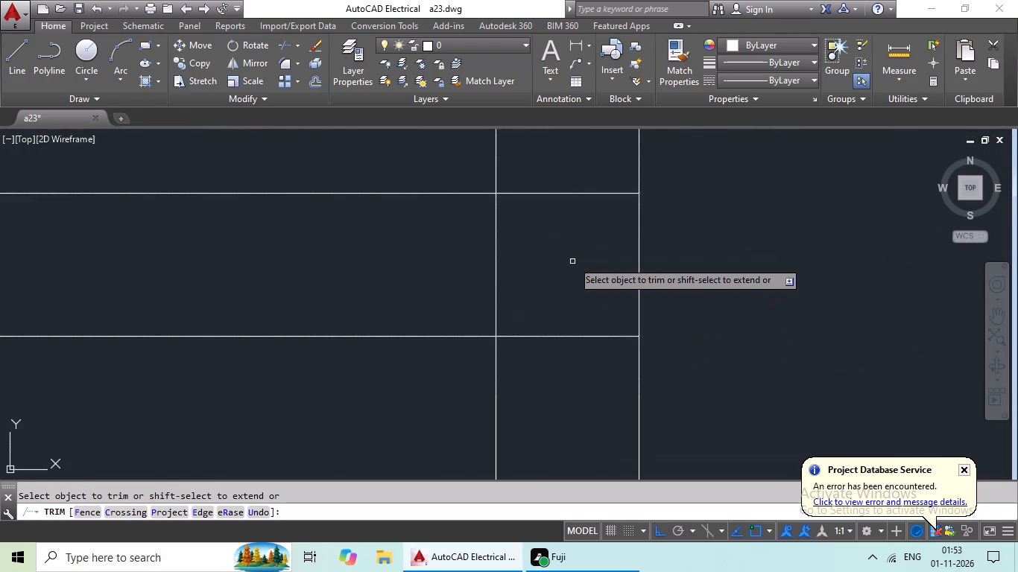
left_click_drag(589, 142, 573, 317)
left_click_drag(570, 339, 570, 346)
left_click_drag(558, 250, 423, 279)
left_click_drag(423, 279, 455, 282)
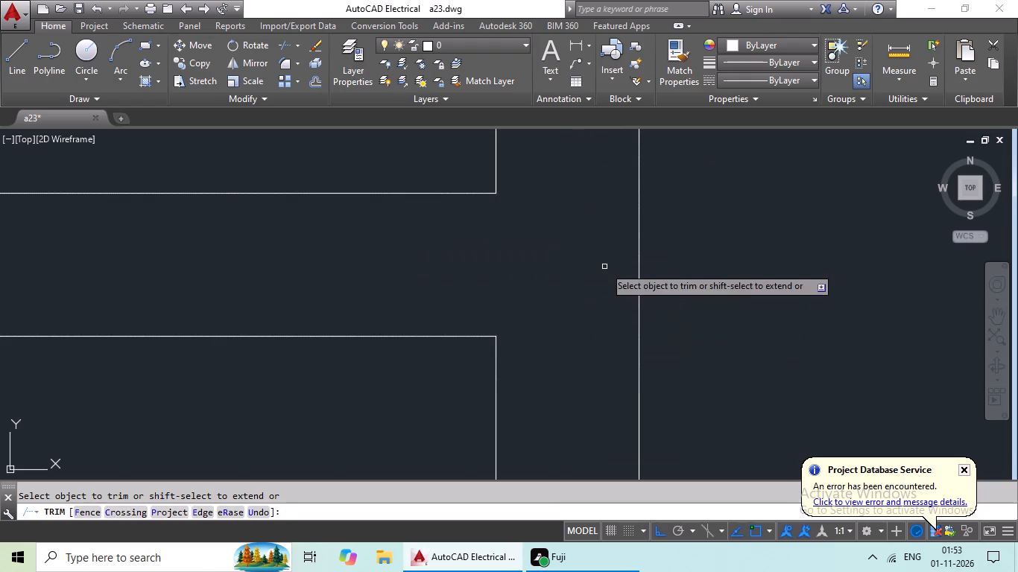
Trim the left end of the partition between the two small left rooms where it meets the building's outer left wall.
scroll(604, 268, "down", 2)
middle_click_drag(370, 311, 713, 308)
scroll(343, 266, "up", 3)
left_click_drag(440, 218, 449, 215)
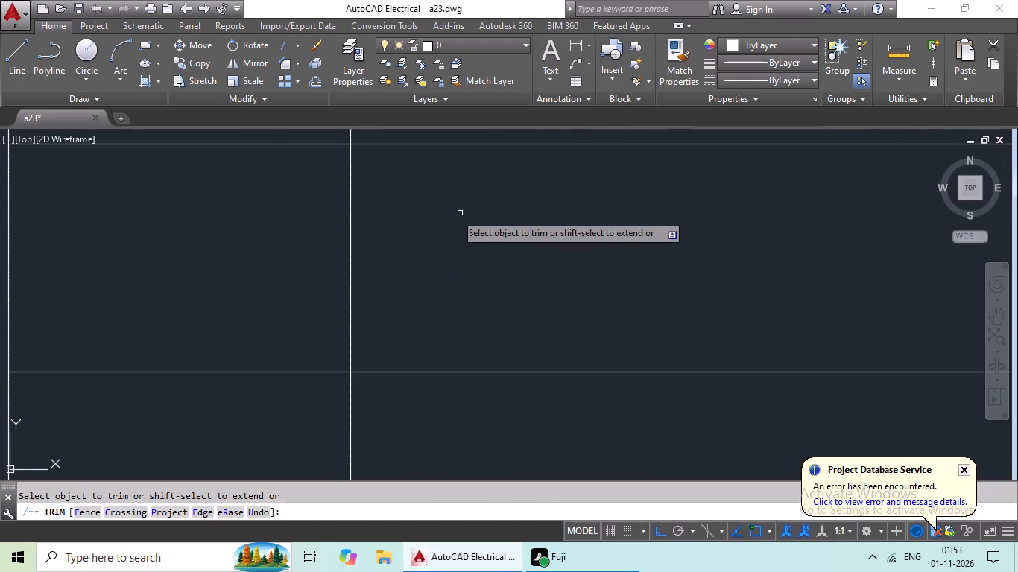
left_click_drag(449, 215, 285, 273)
left_click(329, 272)
scroll(388, 250, "down", 3)
left_click_drag(350, 171, 329, 318)
left_click_drag(331, 314, 341, 307)
Trim the junction where the small left rooms' right wall meets the long horizontal wall above the bottom row of rooms.
scroll(396, 269, "down", 3)
middle_click_drag(437, 329, 379, 191)
scroll(444, 239, "down", 1)
scroll(546, 324, "up", 3)
scroll(467, 315, "up", 3)
left_click_drag(575, 287, 383, 329)
left_click(383, 329)
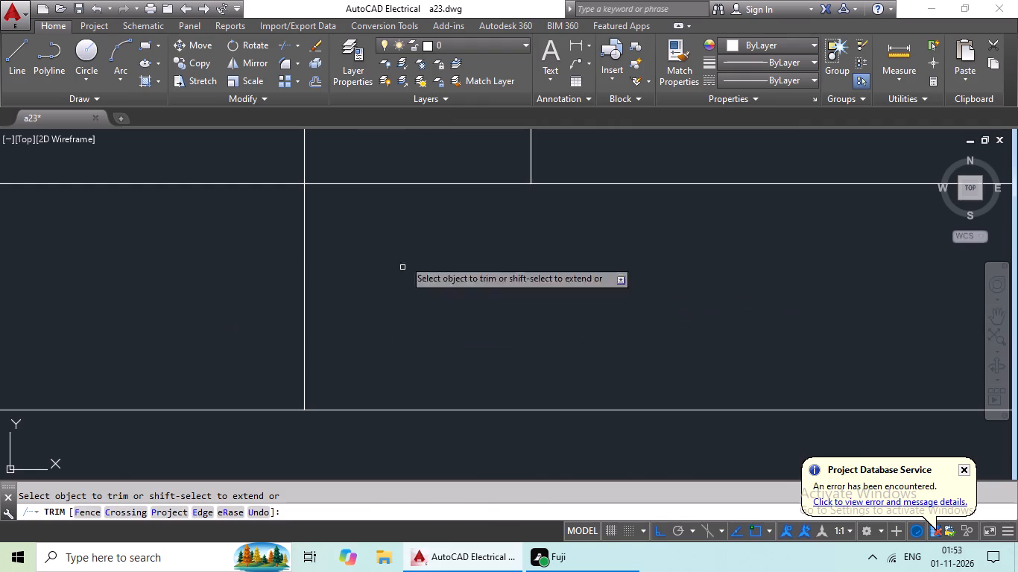
left_click_drag(417, 159, 376, 275)
left_click(377, 273)
left_click_drag(469, 276, 233, 322)
left_click_drag(238, 325, 253, 339)
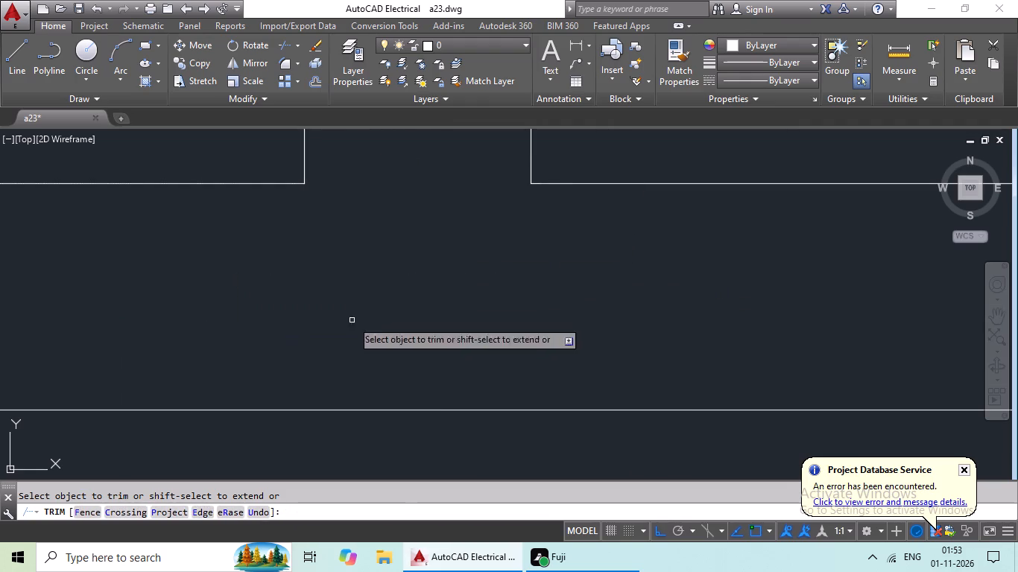
Trim the left end of the long horizontal wall above the bottom rooms where it meets the outer left wall.
scroll(420, 293, "down", 4)
middle_click_drag(376, 329, 635, 329)
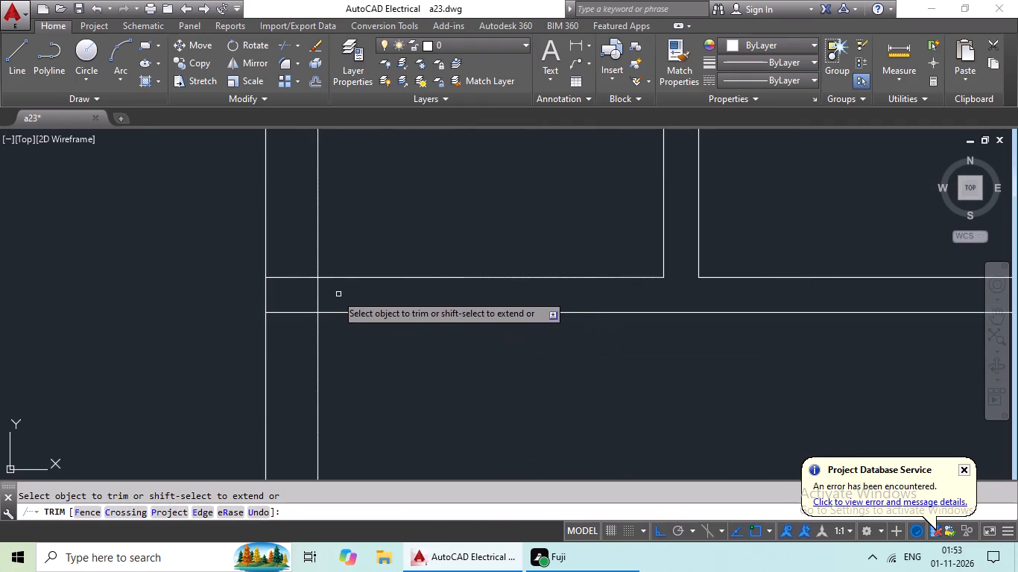
scroll(305, 296, "up", 3)
left_click_drag(480, 282, 342, 314)
left_click(341, 315)
left_click_drag(294, 233, 263, 379)
left_click_drag(263, 379, 275, 377)
left_click_drag(294, 203, 288, 285)
left_click(288, 285)
Trim the junction where the leftmost partition of the bottom rooms meets the long horizontal wall above them.
scroll(435, 258, "down", 3)
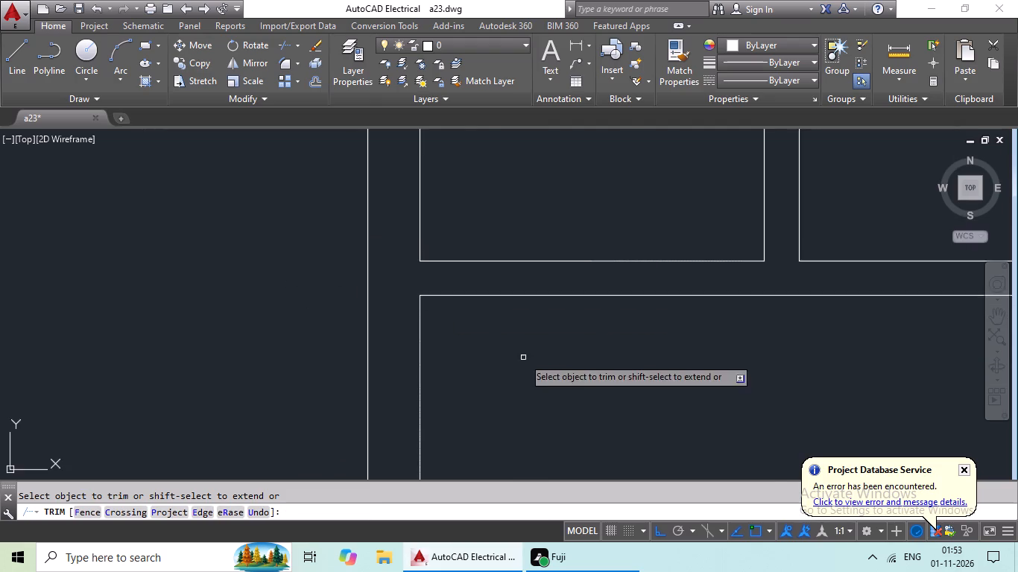
scroll(523, 356, "down", 2)
middle_click_drag(549, 367, 391, 325)
scroll(625, 292, "up", 3)
left_click_drag(613, 238, 465, 244)
left_click(465, 244)
left_click_drag(546, 264, 565, 334)
left_click(566, 332)
Trim the crossing of the central vertical wall and the long horizontal wall above the bottom rooms into an open junction.
scroll(592, 320, "down", 3)
middle_click_drag(693, 349, 523, 363)
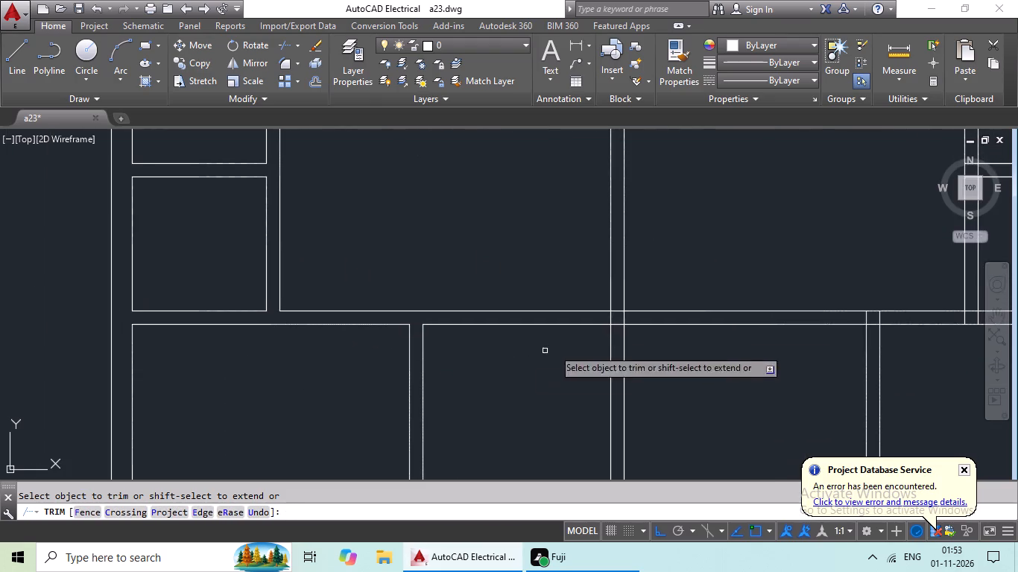
scroll(645, 325, "up", 4)
left_click_drag(564, 262, 396, 295)
left_click(396, 295)
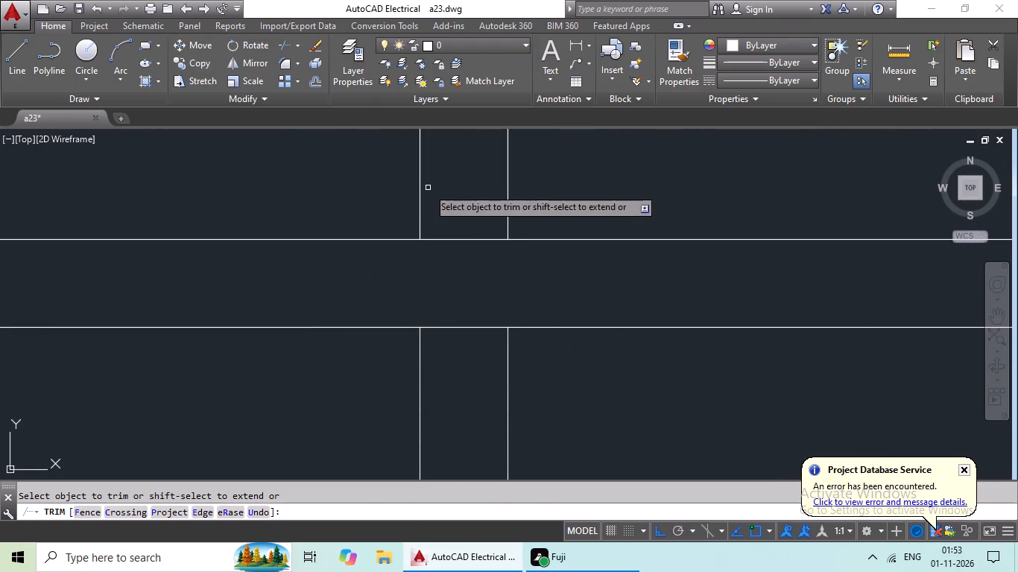
left_click_drag(430, 190, 485, 354)
left_click(489, 355)
Trim the junction where the rightmost partition of the bottom rooms meets the long horizontal wall above them.
scroll(560, 316, "down", 4)
middle_click_drag(626, 343, 443, 348)
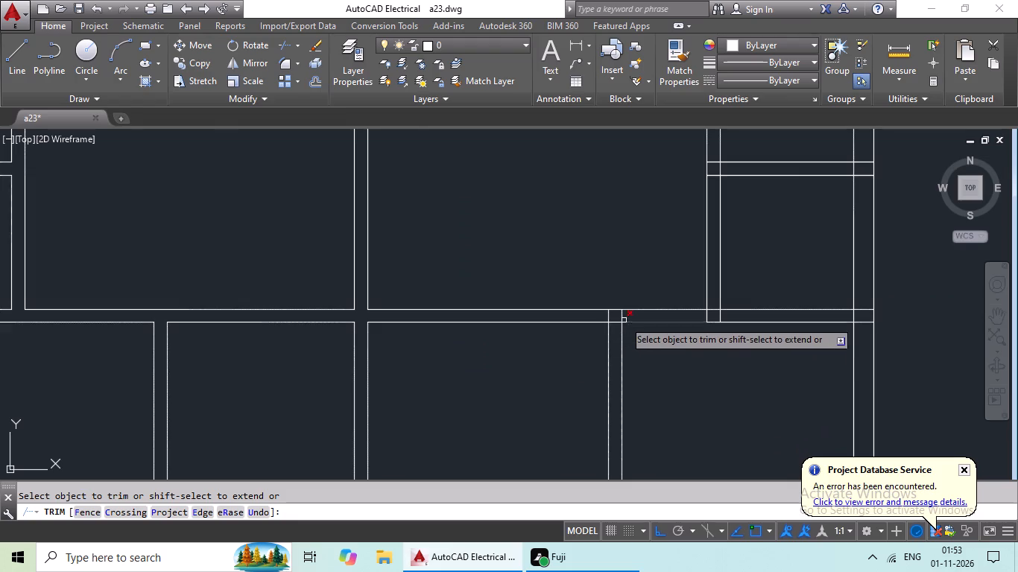
scroll(623, 320, "up", 4)
left_click_drag(710, 286, 541, 324)
left_click(517, 333)
left_click_drag(578, 309, 566, 397)
left_click(566, 394)
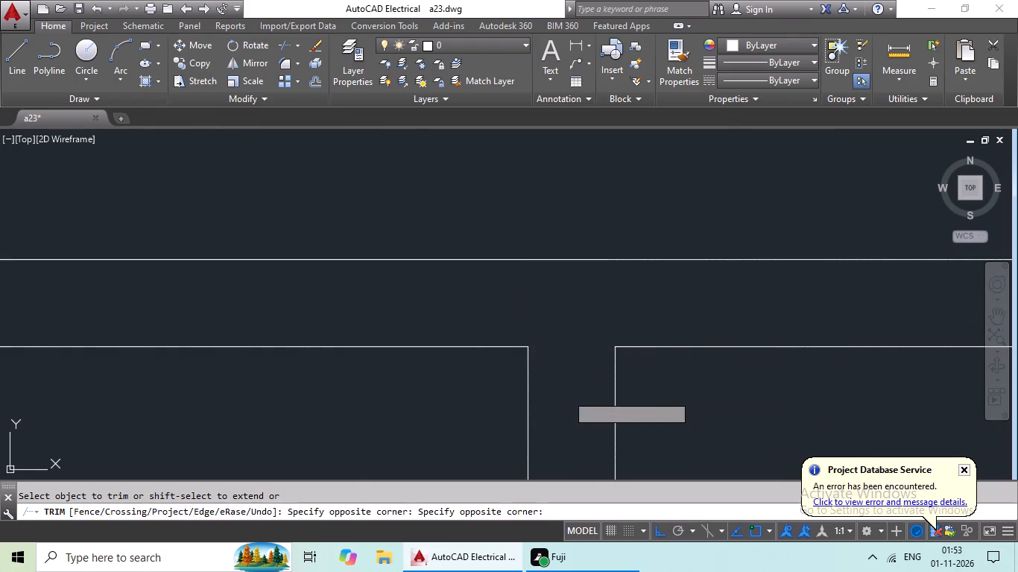
Trim the junction where the small right rooms' left wall meets the long horizontal wall above the bottom rooms.
scroll(639, 377, "down", 2)
middle_click_drag(692, 410, 508, 425)
scroll(686, 373, "up", 3)
left_click_drag(706, 331, 529, 381)
left_click_drag(529, 381, 536, 374)
left_click_drag(606, 226, 592, 334)
left_click(592, 334)
Trim the right end of the long horizontal wall above the bottom rooms where it meets the outer right wall.
scroll(637, 318, "down", 3)
middle_click_drag(654, 354, 322, 413)
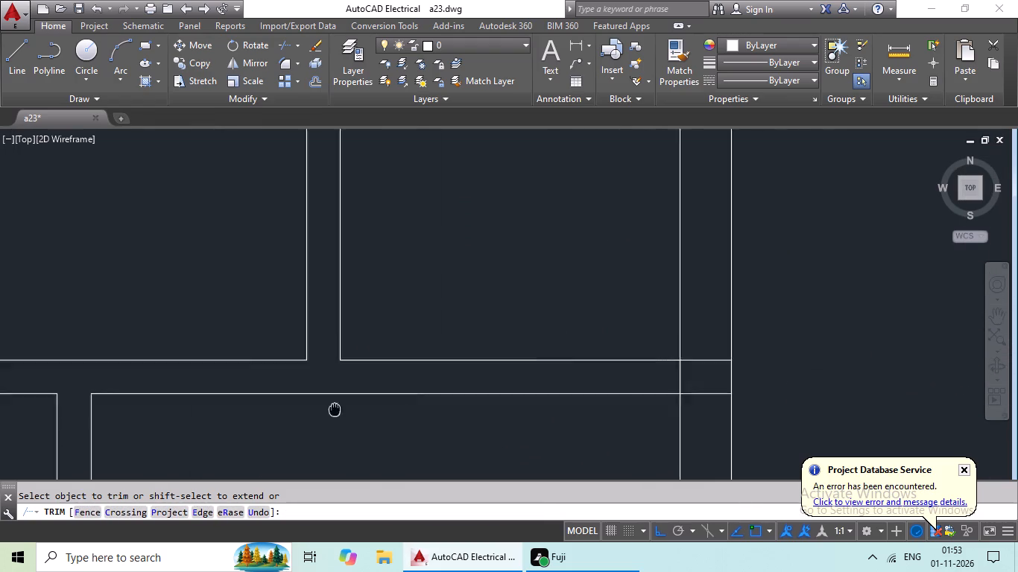
middle_click_drag(322, 413, 312, 416)
scroll(683, 396, "up", 3)
left_click_drag(669, 247, 642, 450)
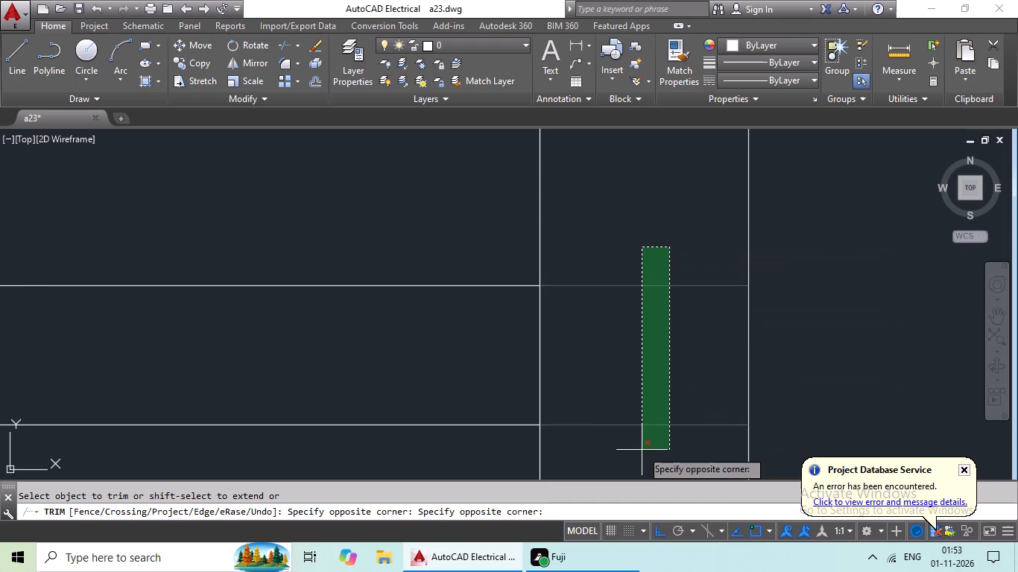
left_click(642, 450)
left_click_drag(619, 317, 432, 393)
left_click(434, 390)
Trim the right end of the partition between the two small right rooms where it meets the outer right wall.
scroll(521, 382, "down", 2)
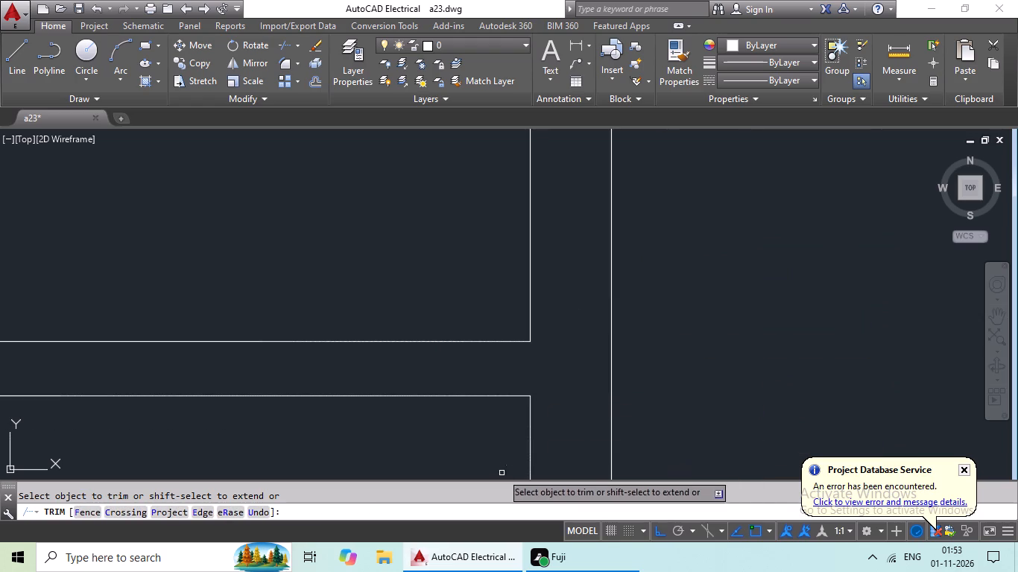
scroll(516, 443, "down", 5)
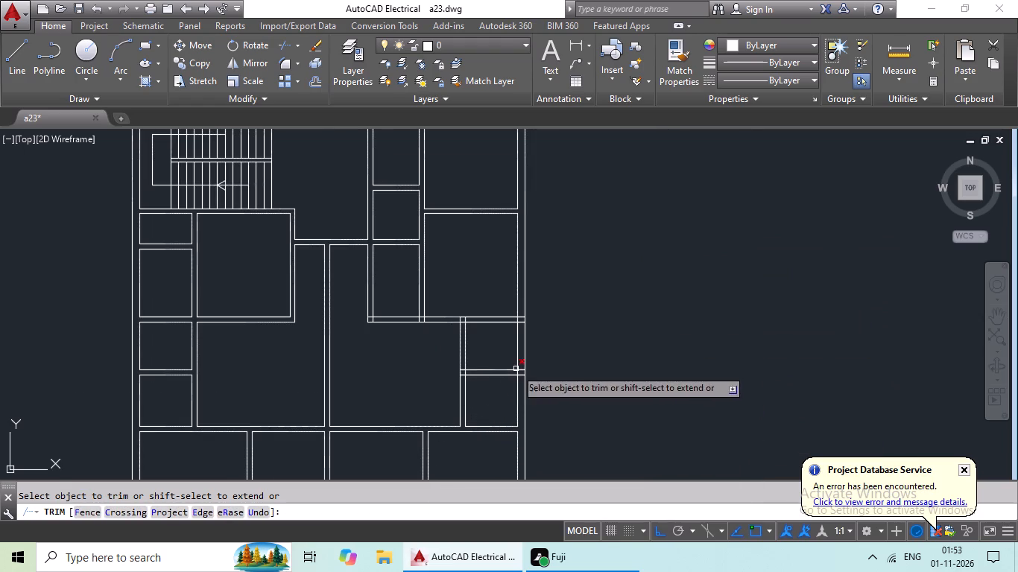
scroll(577, 391, "up", 1)
scroll(491, 360, "up", 4)
left_click_drag(484, 308, 455, 473)
left_click_drag(455, 472, 463, 436)
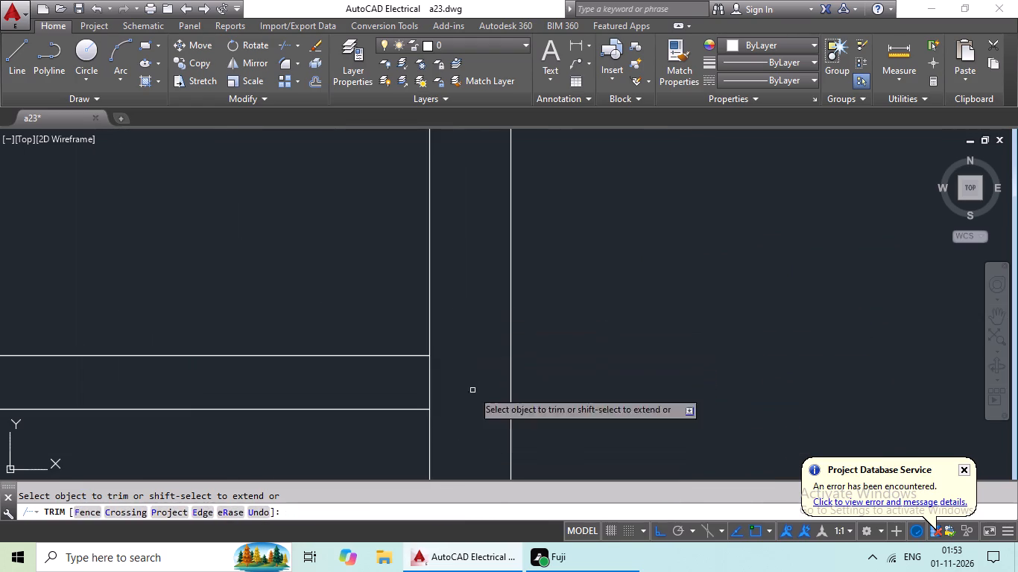
left_click_drag(481, 359, 387, 394)
left_click_drag(387, 394, 417, 394)
Trim the left end of the partition between the two small right rooms where it meets those rooms' left wall.
scroll(496, 393, "down", 3)
middle_click_drag(394, 436, 502, 410)
scroll(460, 378, "up", 3)
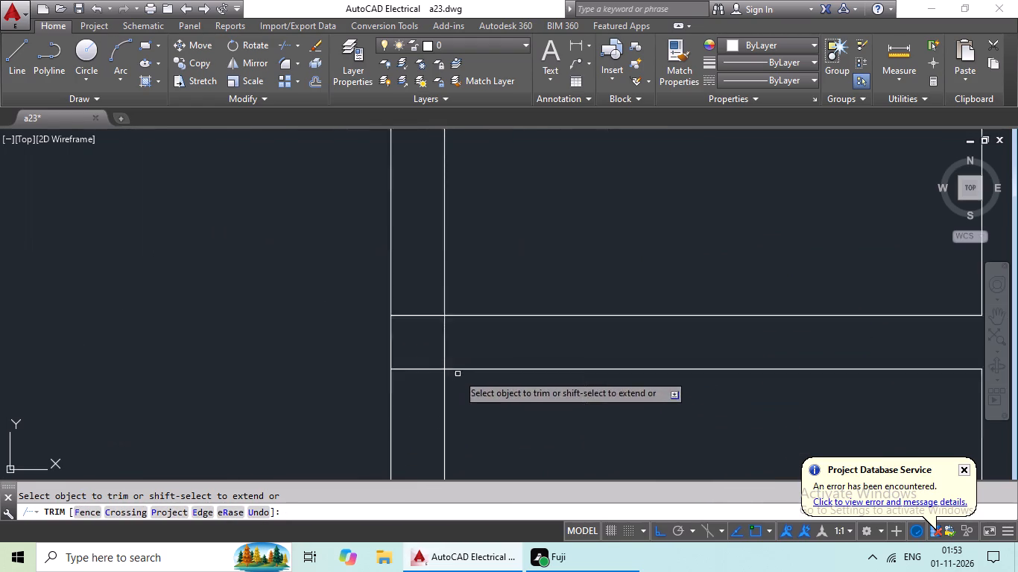
scroll(458, 374, "up", 2)
left_click_drag(490, 289, 317, 322)
left_click(318, 325)
left_click_drag(358, 209, 332, 410)
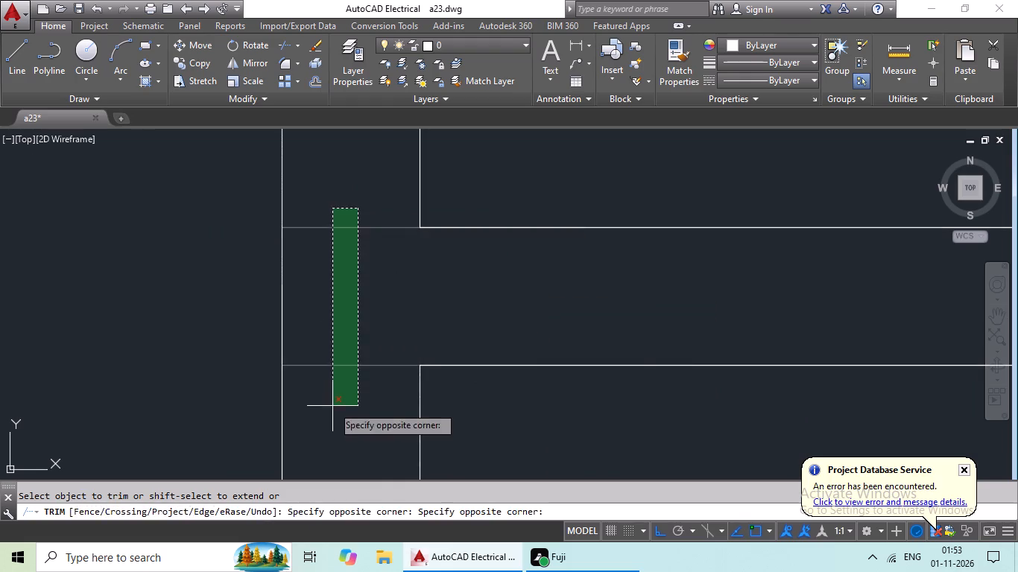
left_click(332, 406)
Trim the right end of the right bedroom's bottom wall where it meets the building's outer right wall.
scroll(432, 326, "down", 4)
middle_click_drag(446, 328, 382, 447)
middle_click_drag(516, 325, 434, 431)
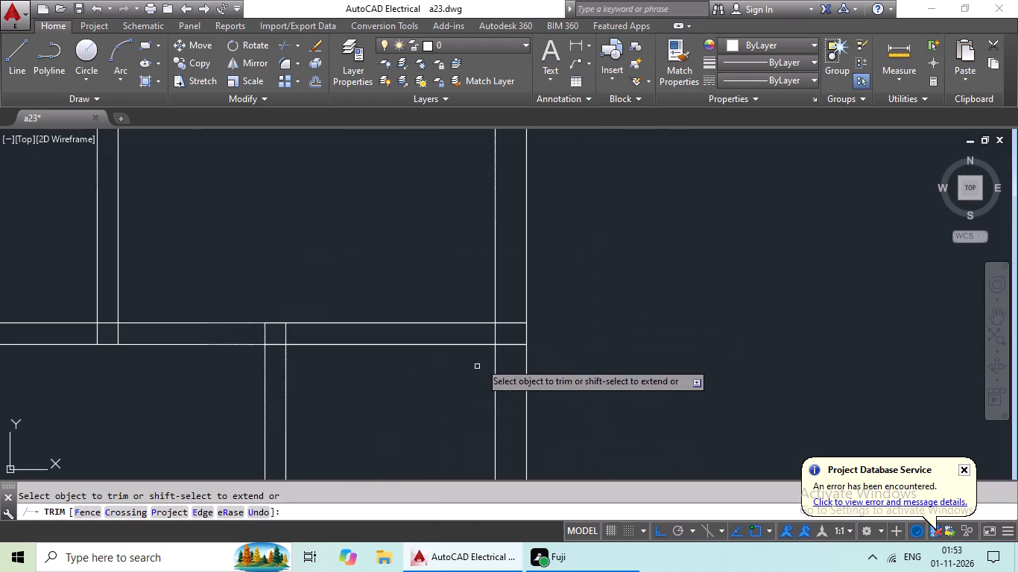
scroll(499, 366, "up", 4)
middle_click_drag(504, 329, 423, 448)
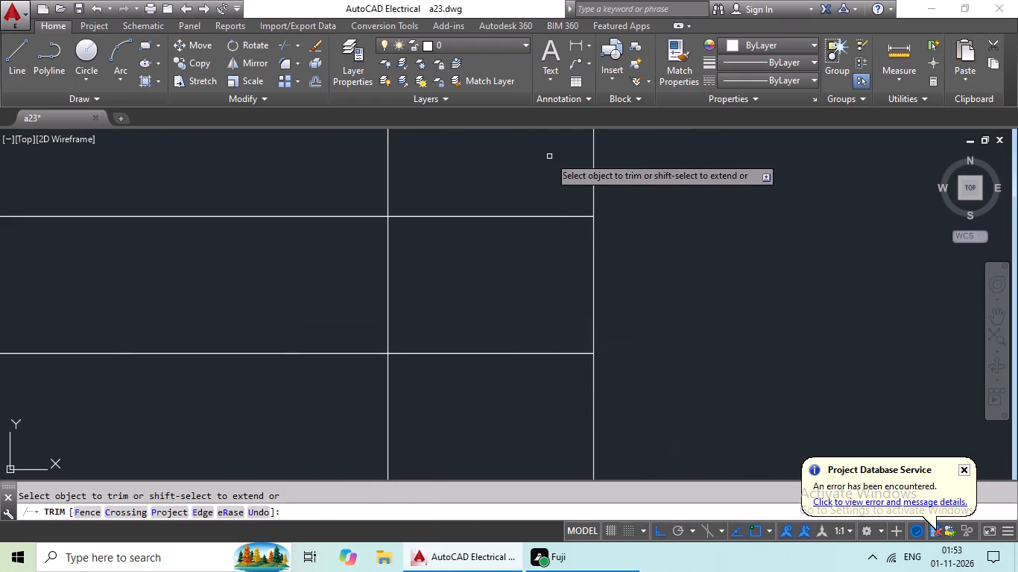
left_click_drag(548, 167, 511, 364)
left_click(511, 364)
left_click_drag(492, 264, 322, 303)
left_click_drag(322, 303, 360, 298)
Trim the junction where the top of the small right rooms' left wall meets the right bedroom's bottom wall.
scroll(532, 270, "down", 2)
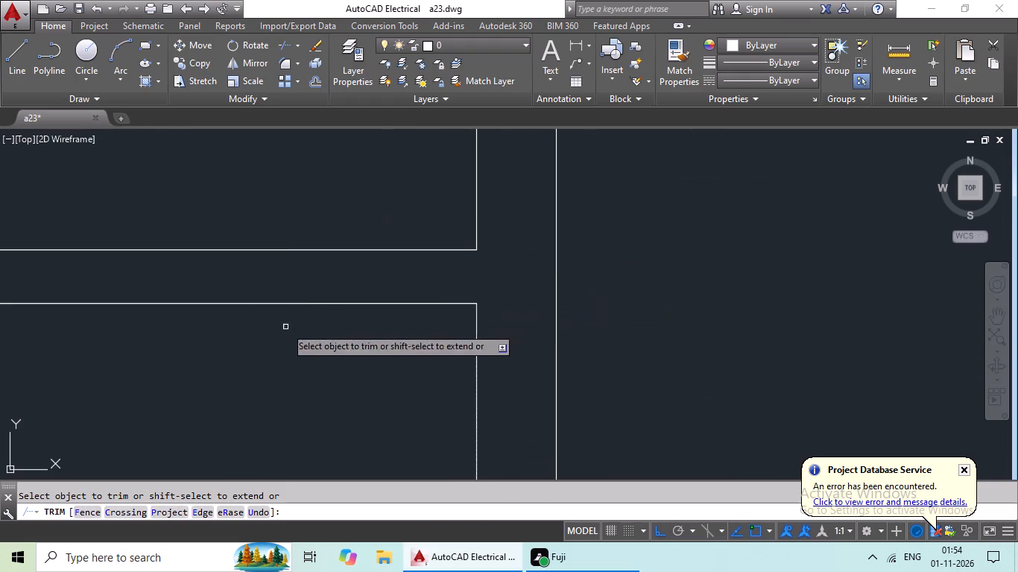
middle_click_drag(285, 327, 858, 323)
scroll(514, 275, "up", 2)
left_click_drag(631, 245, 287, 309)
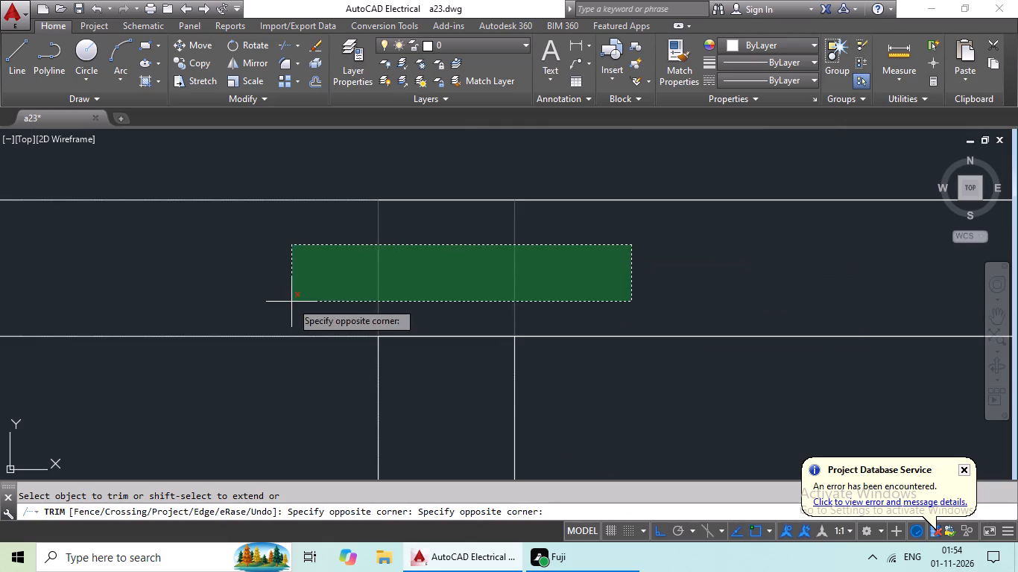
left_click(299, 298)
left_click_drag(476, 307, 483, 378)
left_click(483, 379)
Trim the junction where the right bedroom's left wall meets its bottom wall.
scroll(510, 318, "down", 4)
middle_click_drag(550, 371, 579, 206)
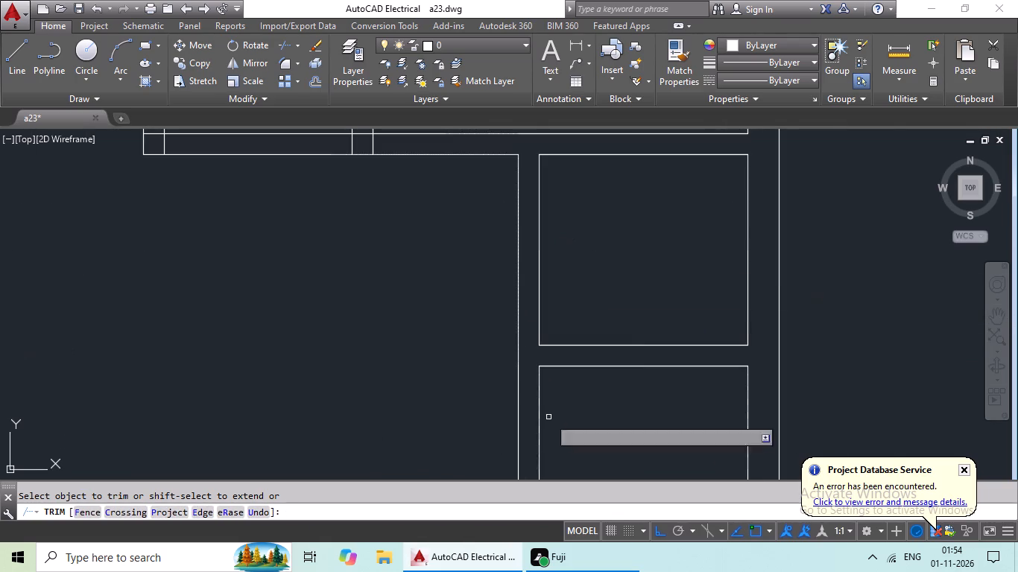
scroll(212, 381, "down", 3)
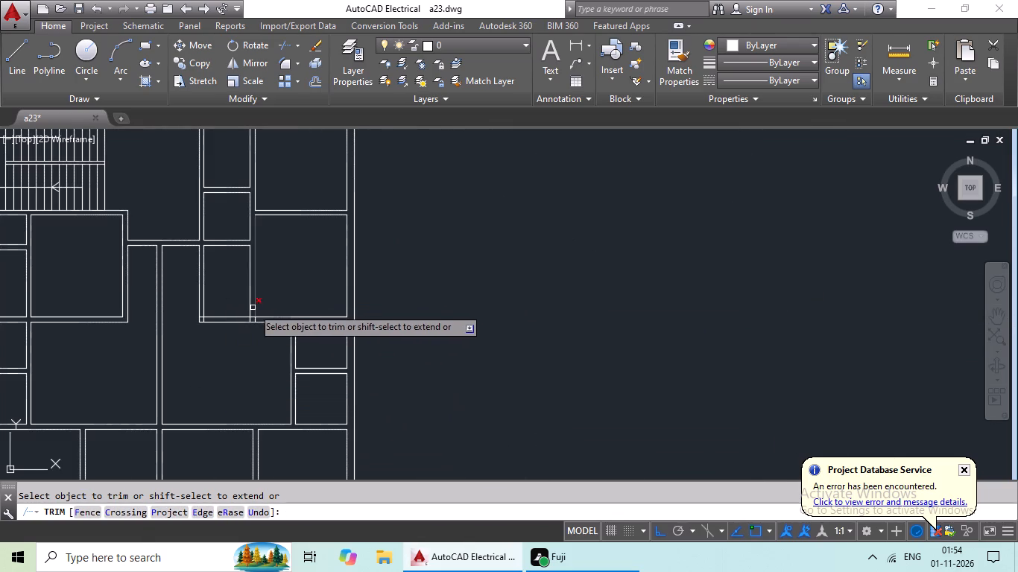
scroll(248, 312, "up", 4)
scroll(306, 381, "up", 3)
middle_click_drag(276, 361, 384, 353)
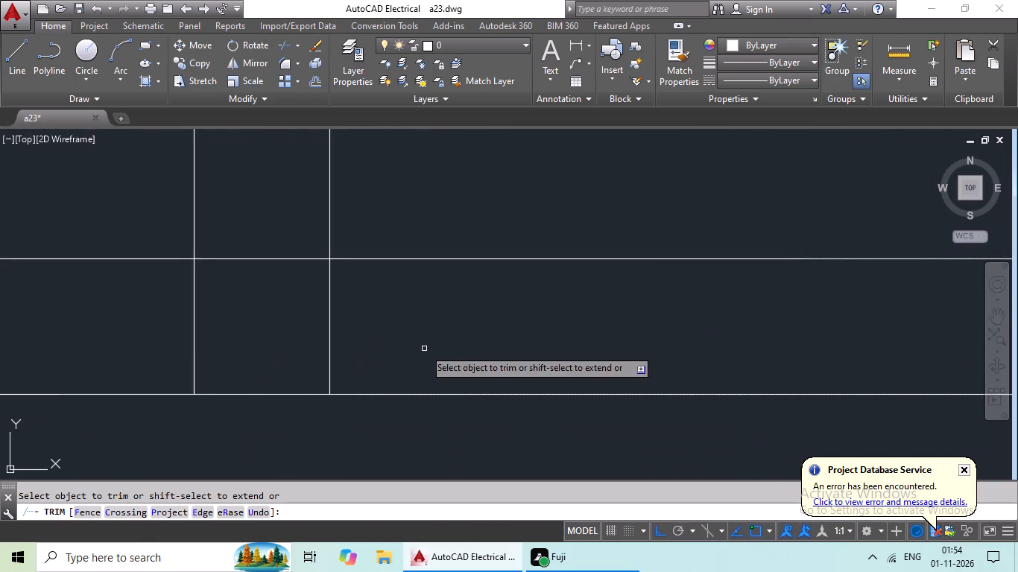
left_click_drag(429, 317, 69, 381)
left_click(69, 381)
left_click_drag(221, 215, 291, 368)
left_click(293, 360)
Trim the lower left corner of the narrow room beside the right bedroom into a clean corner.
scroll(299, 351, "down", 3)
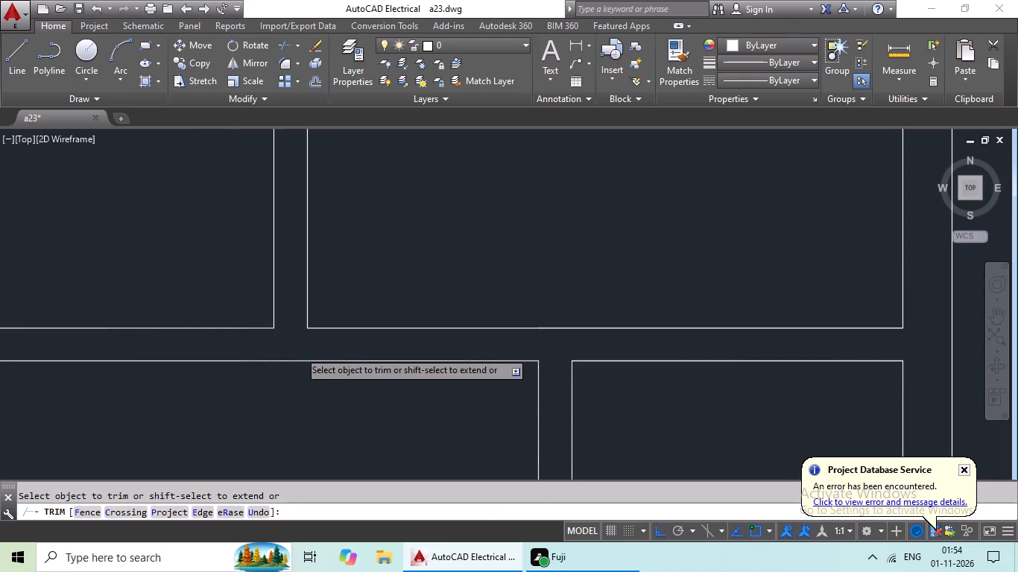
scroll(135, 347, "down", 3)
middle_click_drag(79, 372, 197, 381)
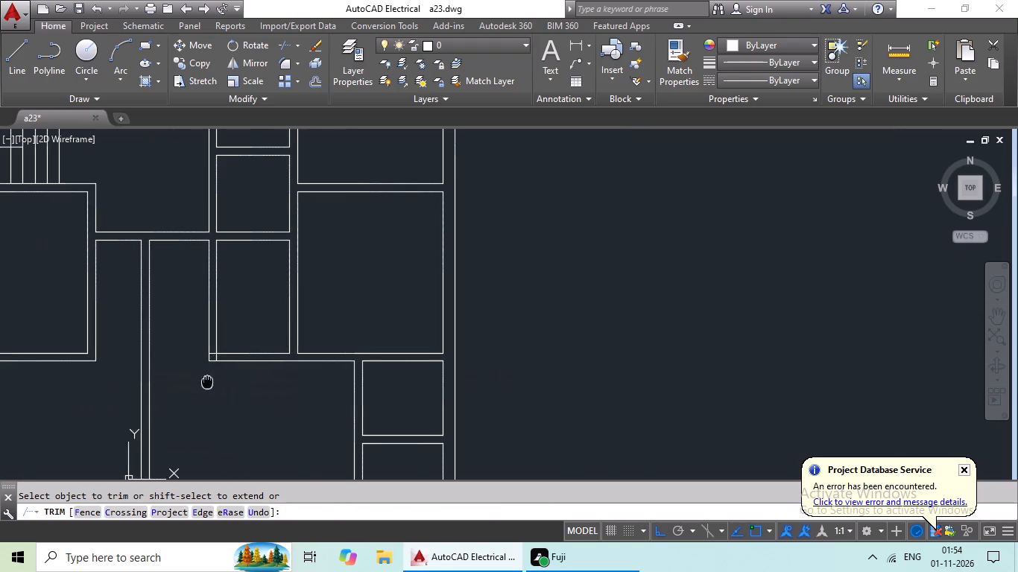
scroll(215, 352, "up", 7)
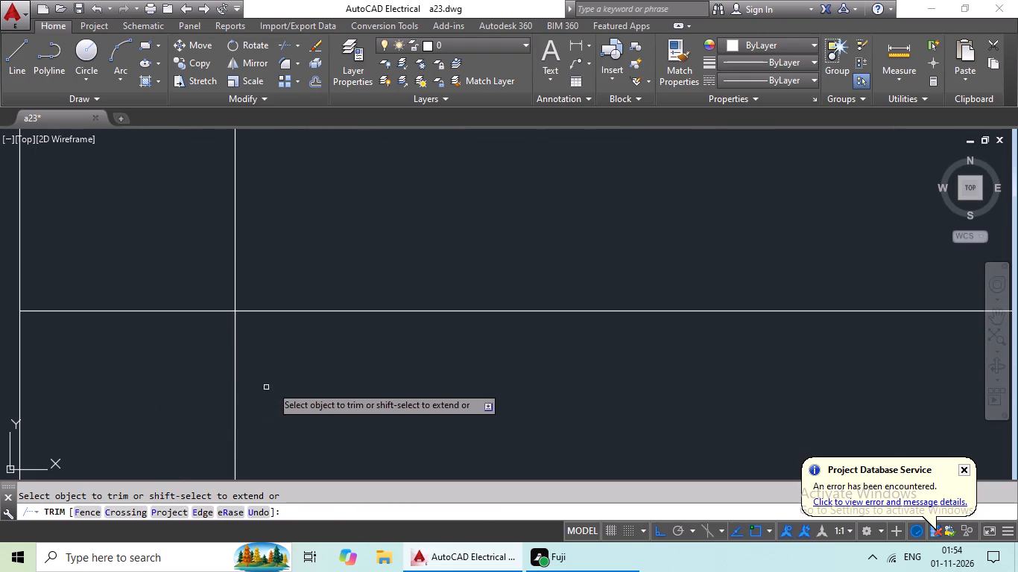
left_click_drag(296, 366, 192, 429)
left_click_drag(192, 429, 192, 401)
left_click_drag(181, 276, 159, 394)
left_click(161, 378)
Trim the inner wall lines at the building's lower right outer corner into a clean corner.
scroll(231, 322, "down", 5)
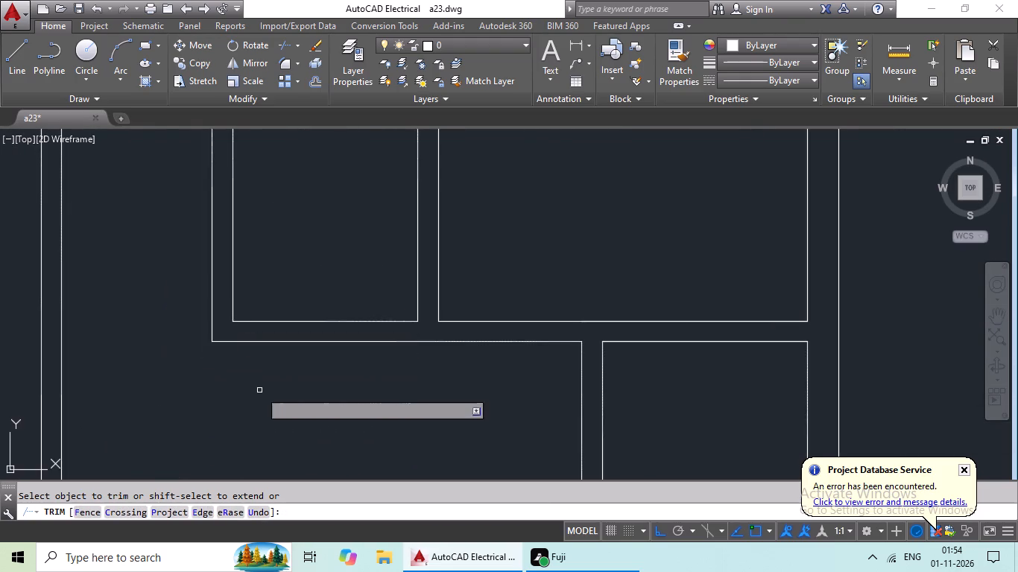
middle_click_drag(261, 390, 276, 230)
scroll(288, 235, "down", 3)
scroll(344, 302, "down", 1)
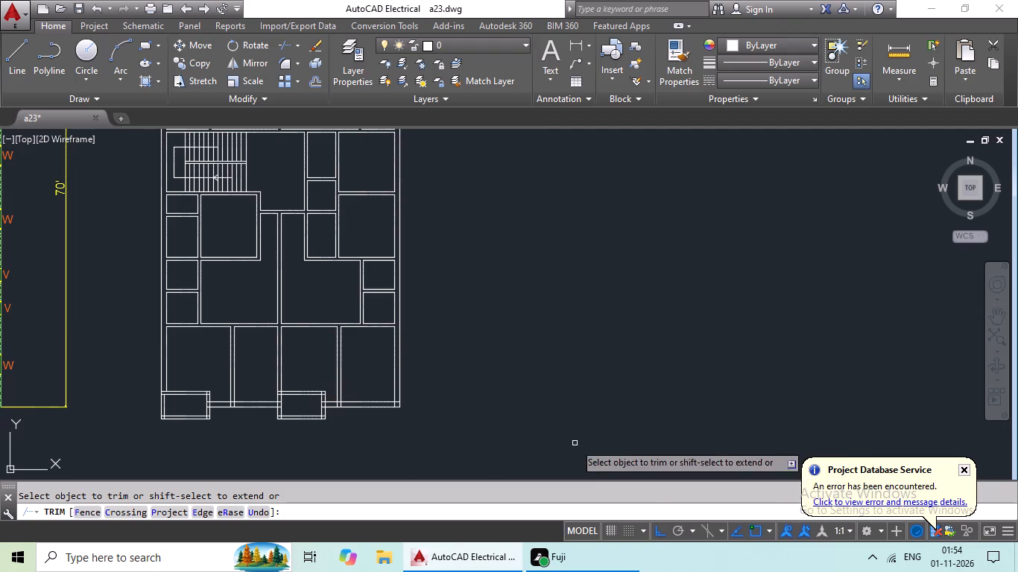
scroll(399, 423, "up", 2)
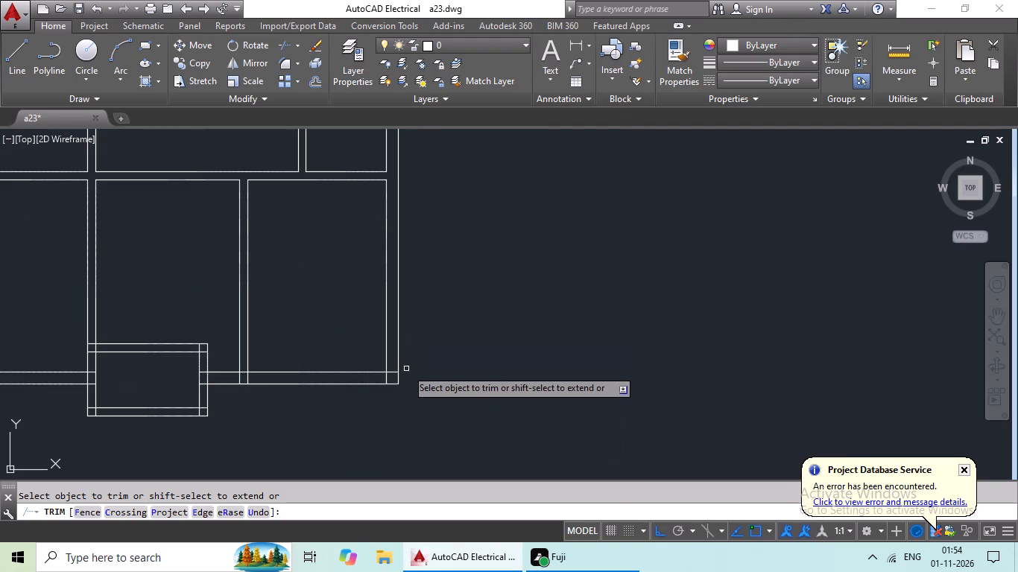
scroll(393, 375, "up", 6)
left_click_drag(400, 297, 359, 402)
left_click(358, 401)
scroll(411, 360, "down", 2)
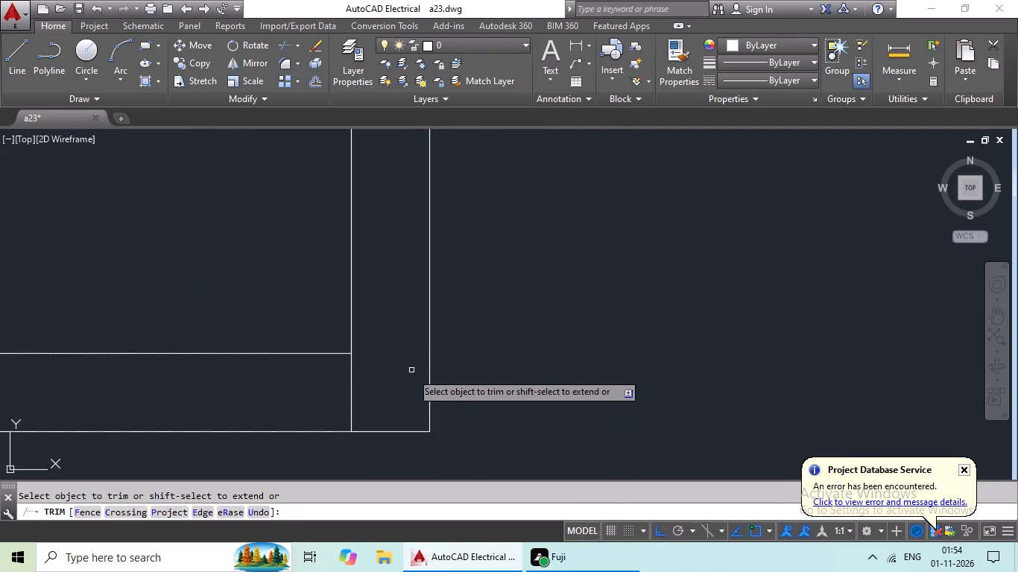
left_click_drag(379, 375, 315, 406)
left_click_drag(315, 406, 337, 406)
Trim the junction where the lower right room's left wall meets the building's bottom wall into a clean opening.
scroll(452, 395, "down", 3)
middle_click_drag(352, 424, 654, 414)
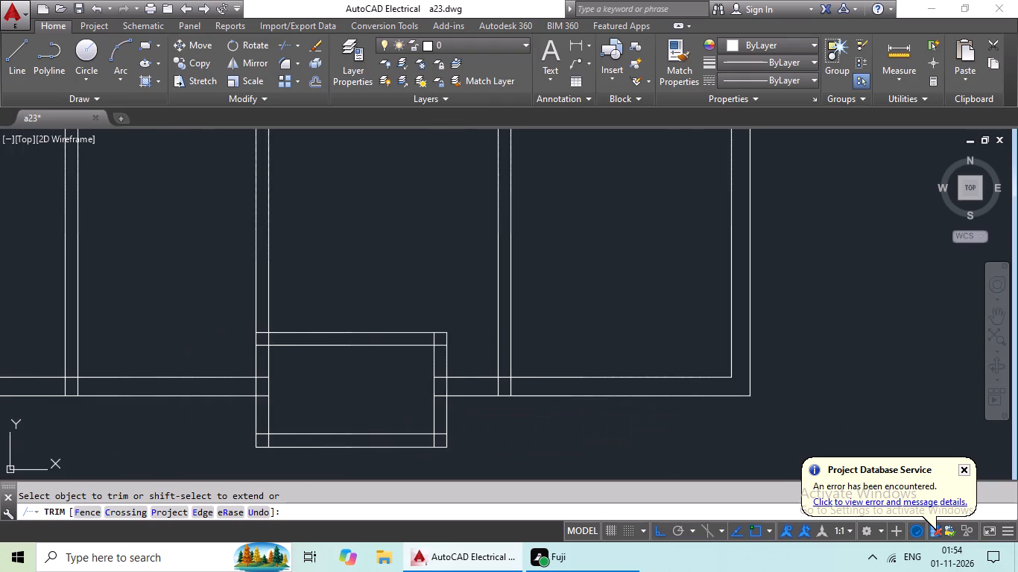
scroll(504, 387, "up", 4)
left_click_drag(627, 355, 455, 406)
left_click(452, 408)
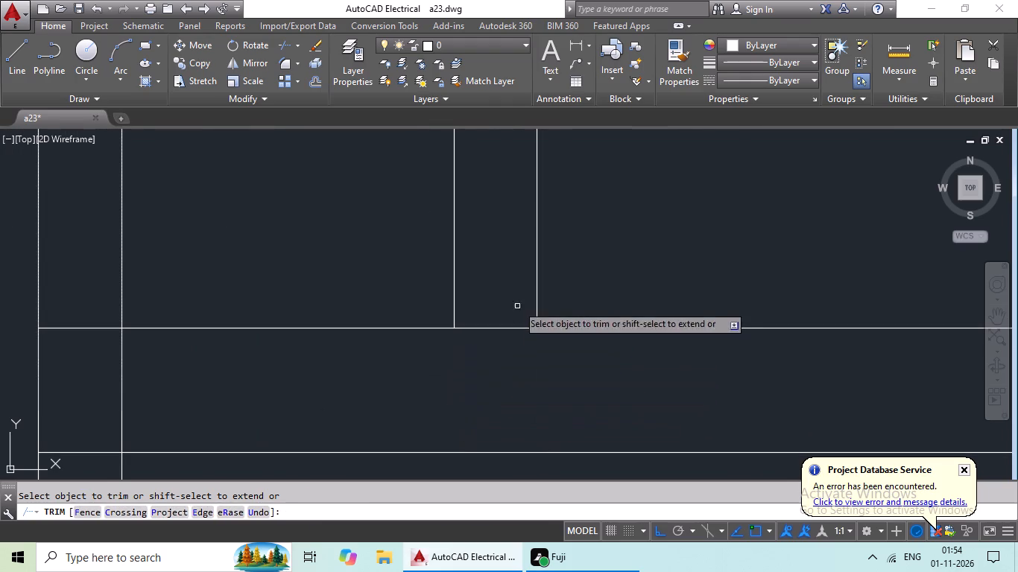
left_click_drag(511, 315, 499, 354)
left_click_drag(499, 354, 509, 357)
Trim the overlapping wall lines at the lower right corner of the right bottom deck into a clean corner.
scroll(584, 371, "down", 3)
scroll(469, 444, "up", 3)
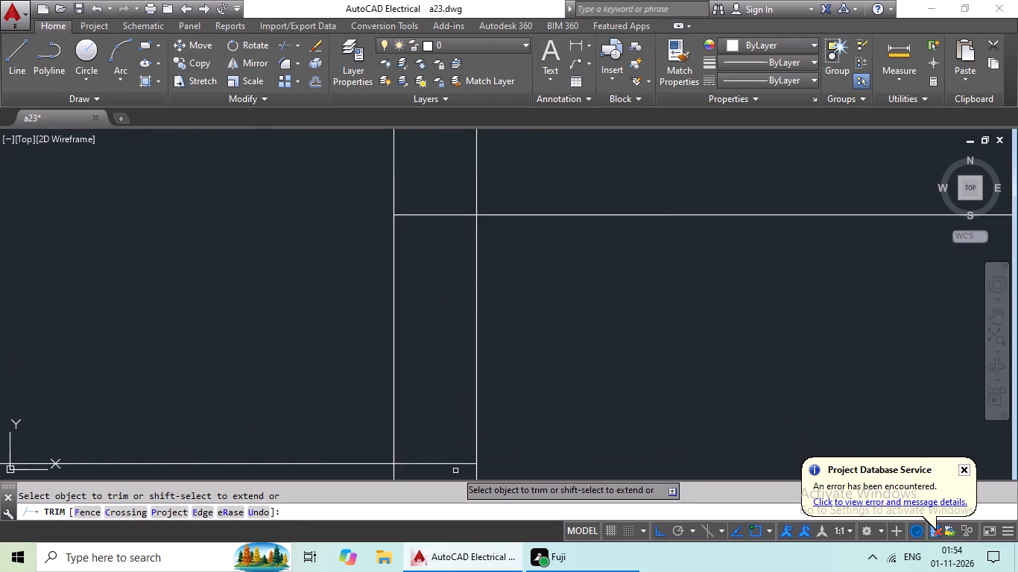
middle_click_drag(456, 386, 455, 277)
left_click_drag(466, 299, 429, 383)
left_click(423, 390)
left_click_drag(429, 382, 335, 411)
left_click_drag(335, 411, 377, 401)
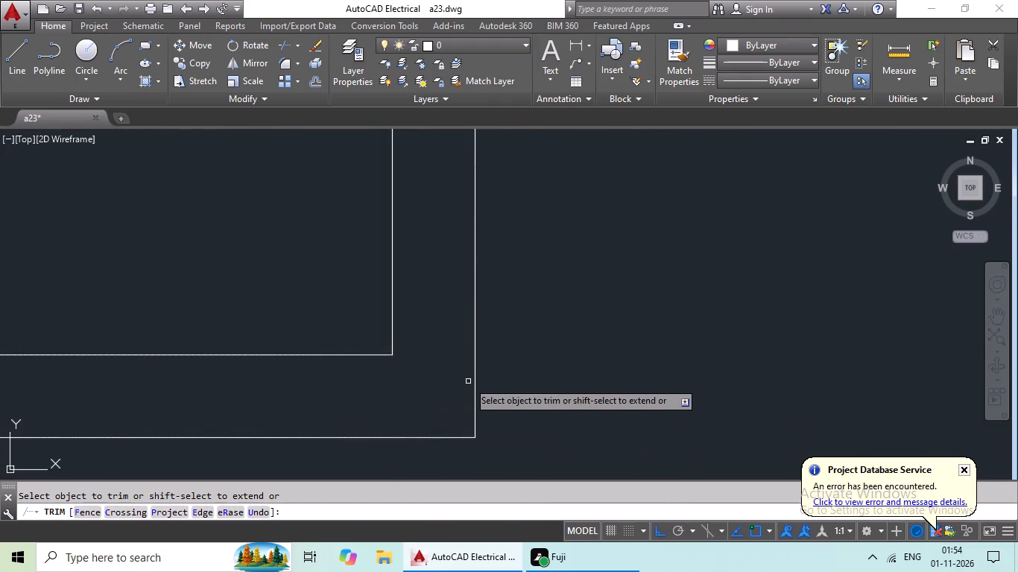
Trim the ends of the building's bottom wall lines that run into the right deck's right wall.
scroll(483, 374, "down", 4)
scroll(486, 303, "up", 4)
middle_click_drag(431, 335, 434, 233)
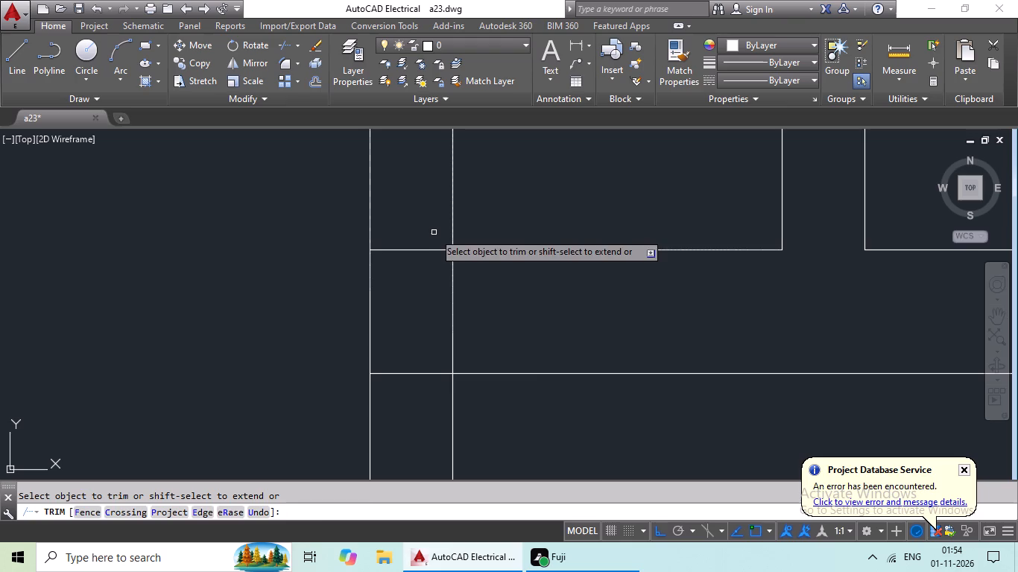
left_click_drag(431, 242, 413, 356)
left_click(410, 389)
Trim the overlapping wall lines at the upper right corner of the right bottom deck into a clean corner.
scroll(463, 342, "down", 3)
scroll(452, 254, "up", 2)
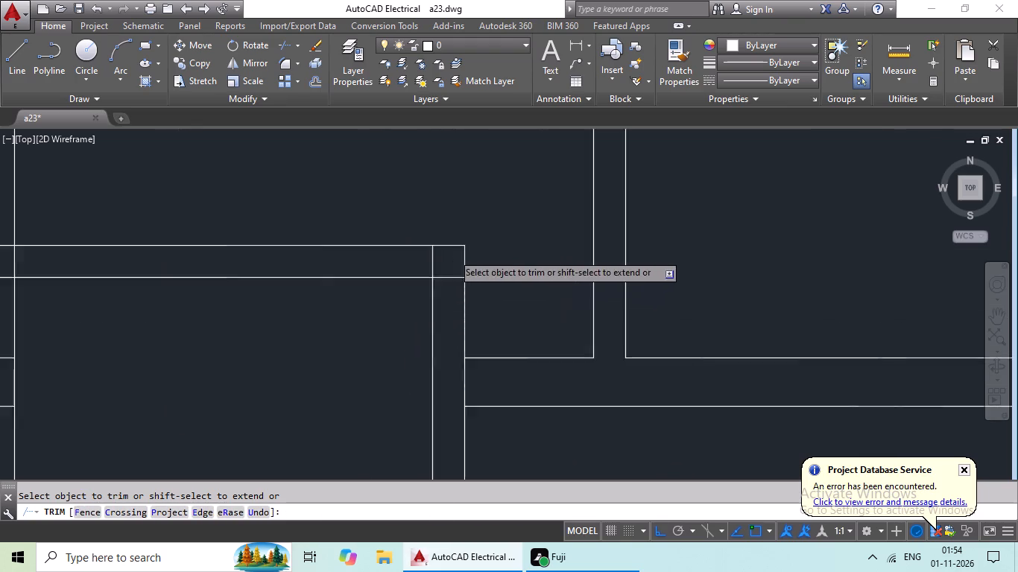
scroll(452, 256, "up", 1)
left_click_drag(452, 268, 431, 351)
left_click_drag(431, 351, 431, 343)
left_click_drag(442, 254, 376, 271)
left_click_drag(376, 271, 386, 271)
scroll(473, 272, "down", 2)
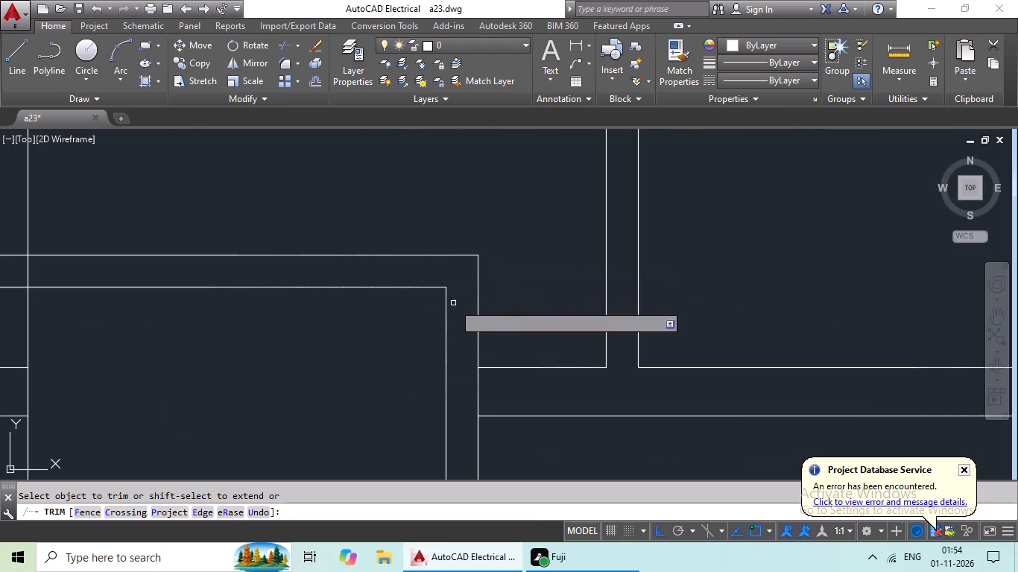
Trim the junction where the right deck's top wall meets its left wall into a clean opening.
middle_click_drag(309, 333, 552, 321)
scroll(293, 258, "up", 3)
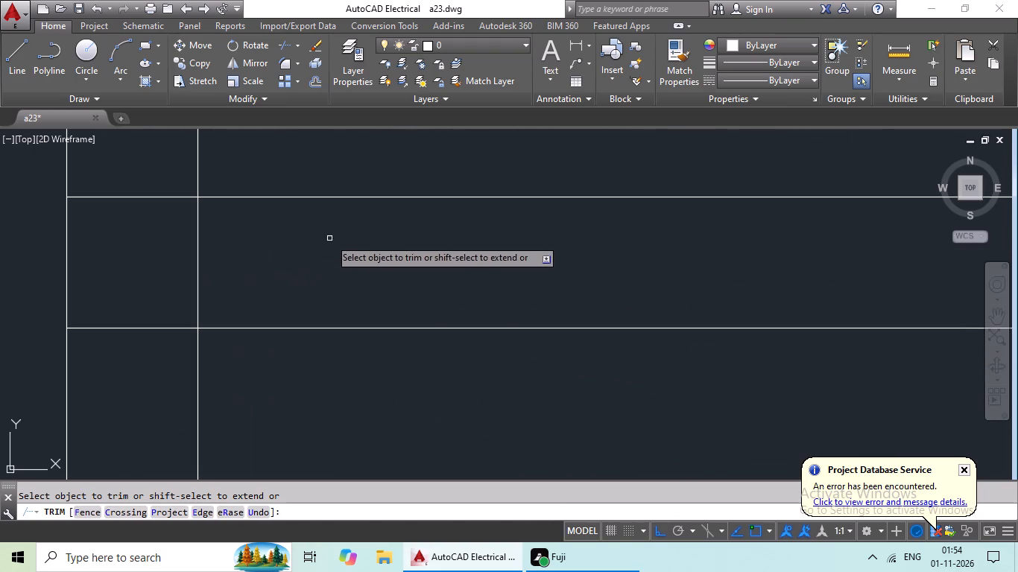
left_click_drag(283, 245, 195, 271)
left_click_drag(190, 278, 176, 287)
left_click_drag(164, 168, 116, 337)
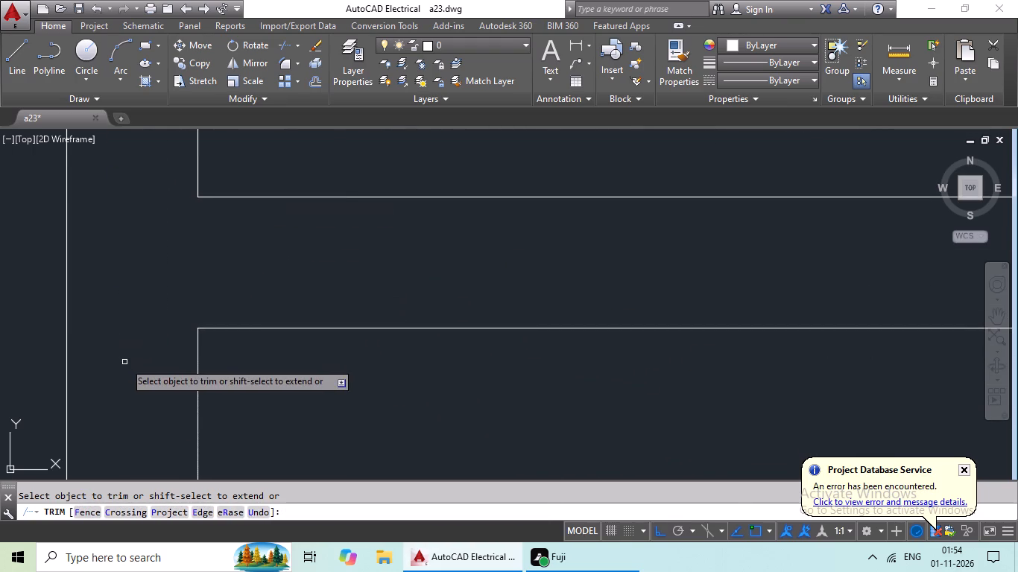
Trim the right deck's outer right wall line between the two bottom wall lines to open the junction.
scroll(488, 259, "down", 3)
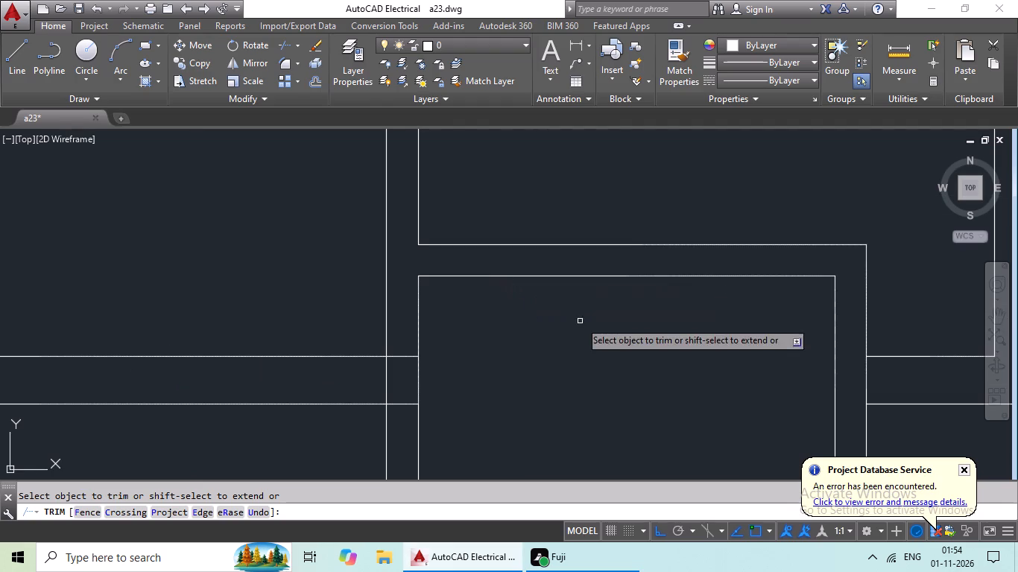
scroll(569, 329, "down", 2)
middle_click_drag(561, 336, 557, 285)
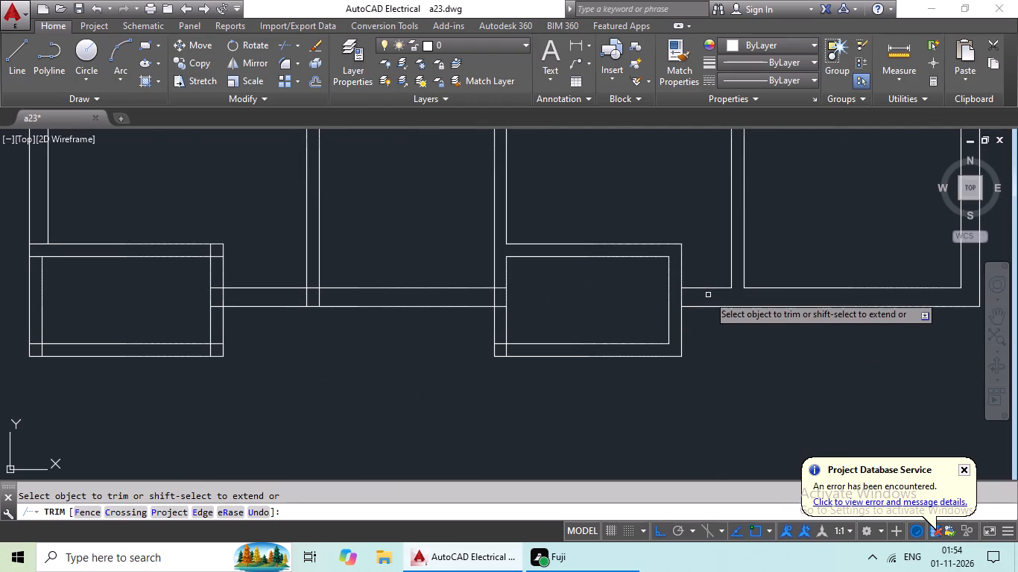
scroll(709, 294, "down", 3)
scroll(706, 299, "up", 2)
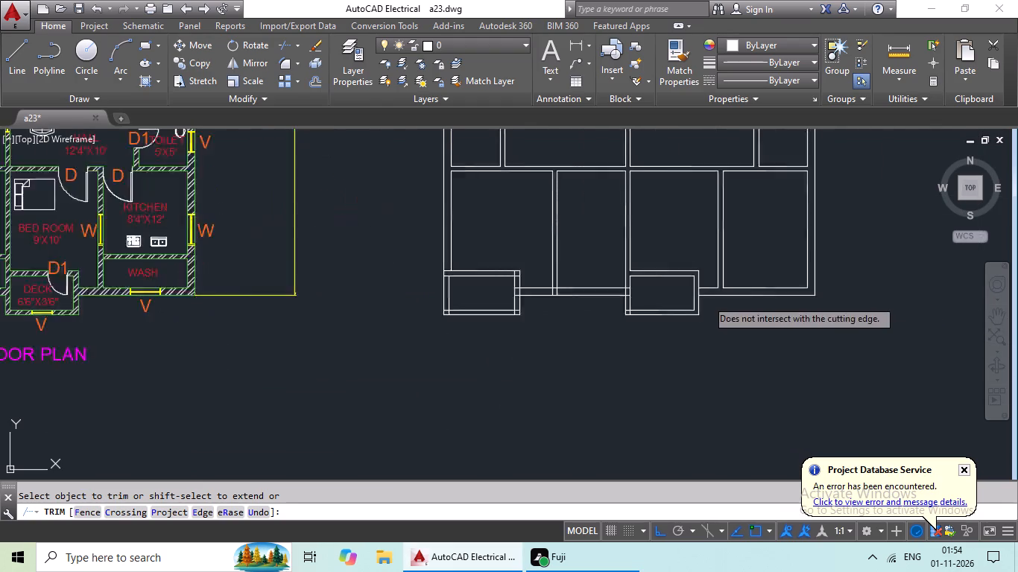
scroll(706, 299, "up", 2)
left_click_drag(712, 263, 663, 266)
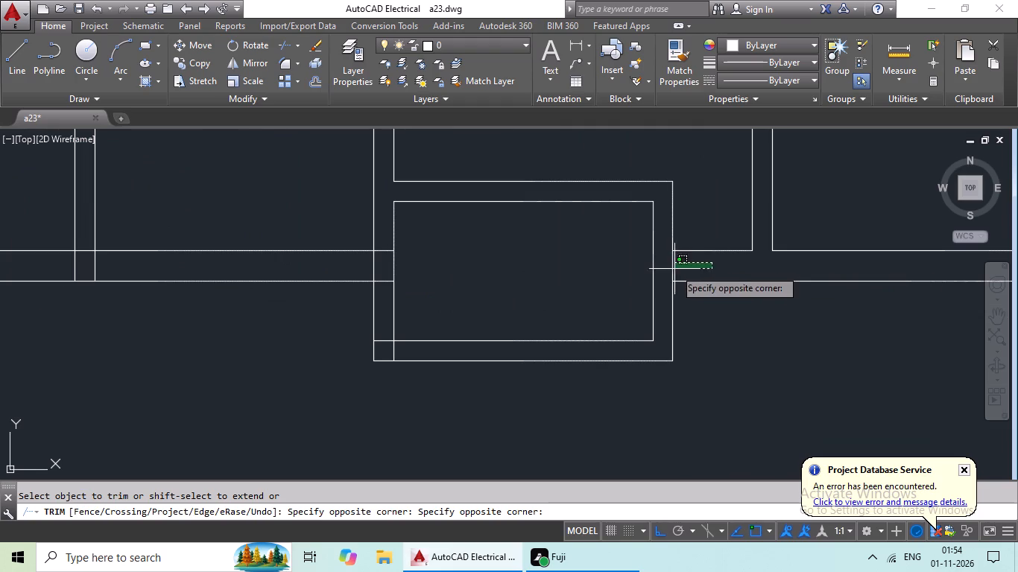
left_click(671, 275)
Trim the junction where the building's bottom wall meets the right deck's left wall into a clean opening.
scroll(684, 270, "down", 2)
middle_click_drag(456, 311, 785, 311)
scroll(652, 312, "down", 1)
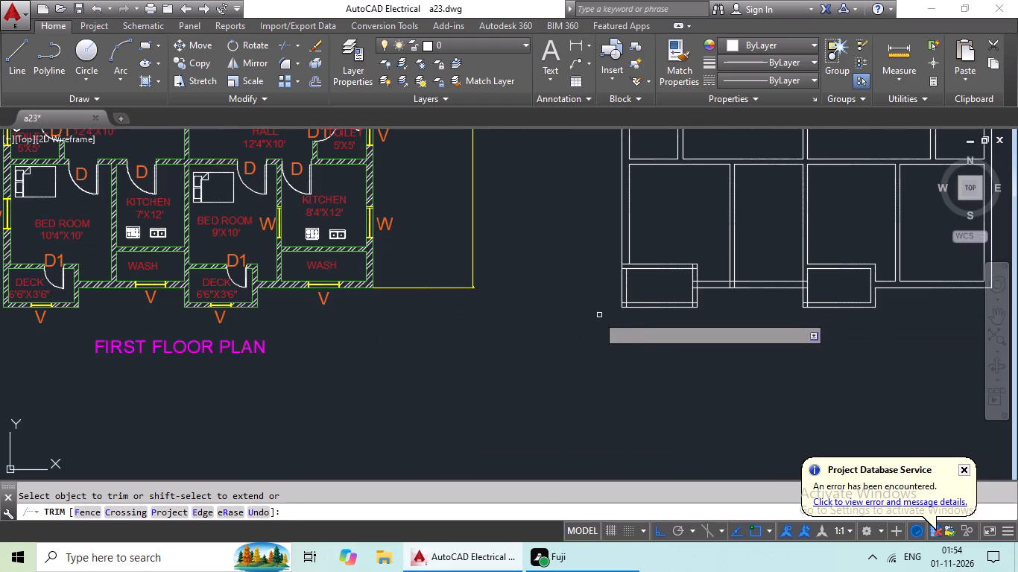
middle_click_drag(683, 331, 658, 336)
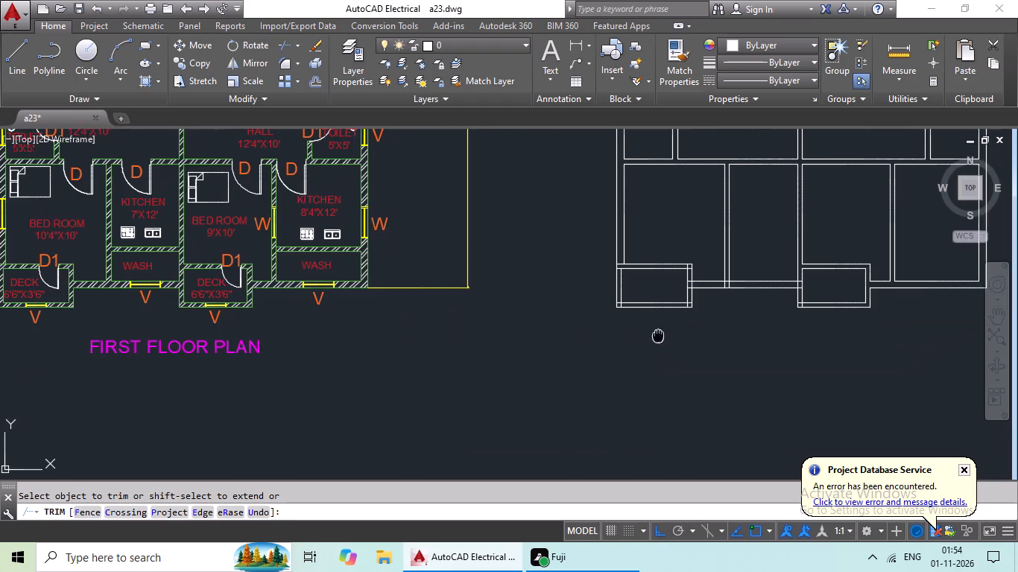
middle_click_drag(658, 336, 445, 374)
scroll(560, 340, "up", 3)
scroll(586, 283, "up", 3)
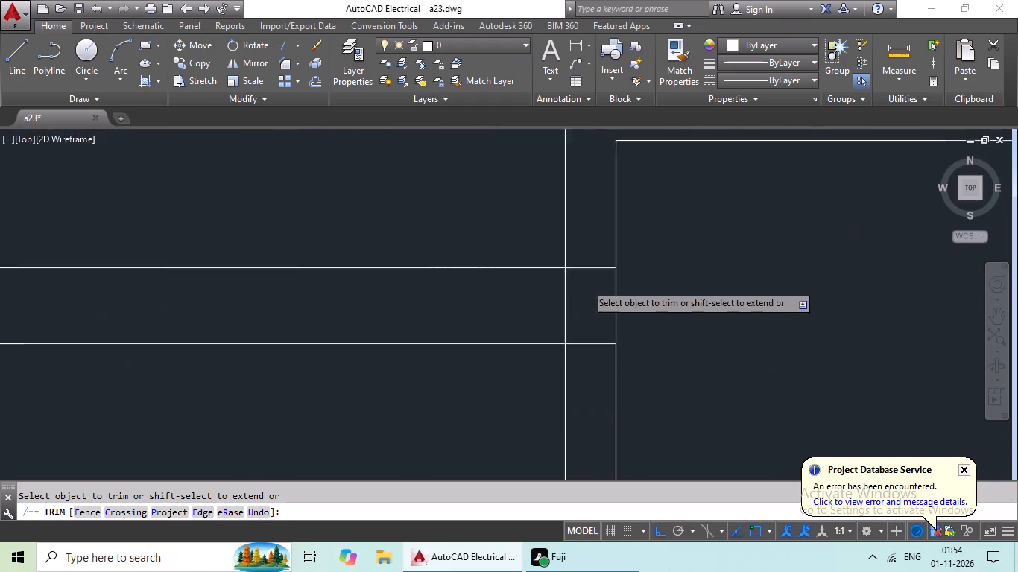
left_click_drag(587, 254, 587, 382)
left_click_drag(592, 311, 584, 408)
left_click_drag(584, 409, 587, 398)
left_click_drag(566, 309, 510, 328)
left_click(510, 328)
Trim the overlapping wall lines at the lower left corner of the right bottom deck into a clean corner.
scroll(591, 357, "down", 2)
middle_click_drag(603, 414, 541, 254)
scroll(572, 323, "up", 3)
left_click_drag(600, 290, 468, 317)
left_click(464, 322)
left_click_drag(438, 212, 427, 271)
left_click_drag(427, 271, 427, 274)
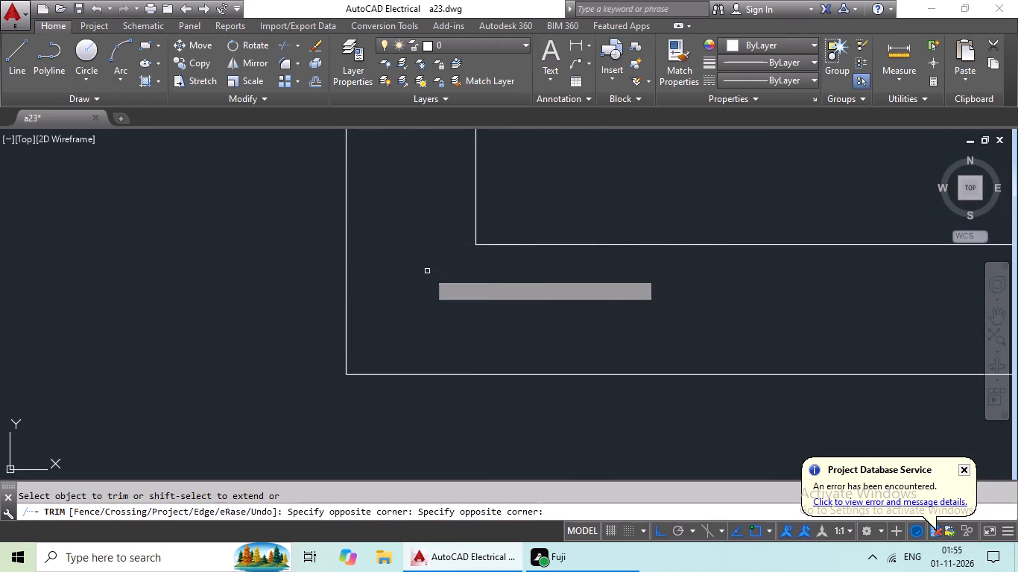
left_click_drag(427, 274, 429, 284)
Trim the junction where the wall between the two lower left rooms meets the building's bottom wall.
scroll(438, 284, "down", 4)
middle_click_drag(345, 267, 540, 314)
scroll(329, 243, "up", 5)
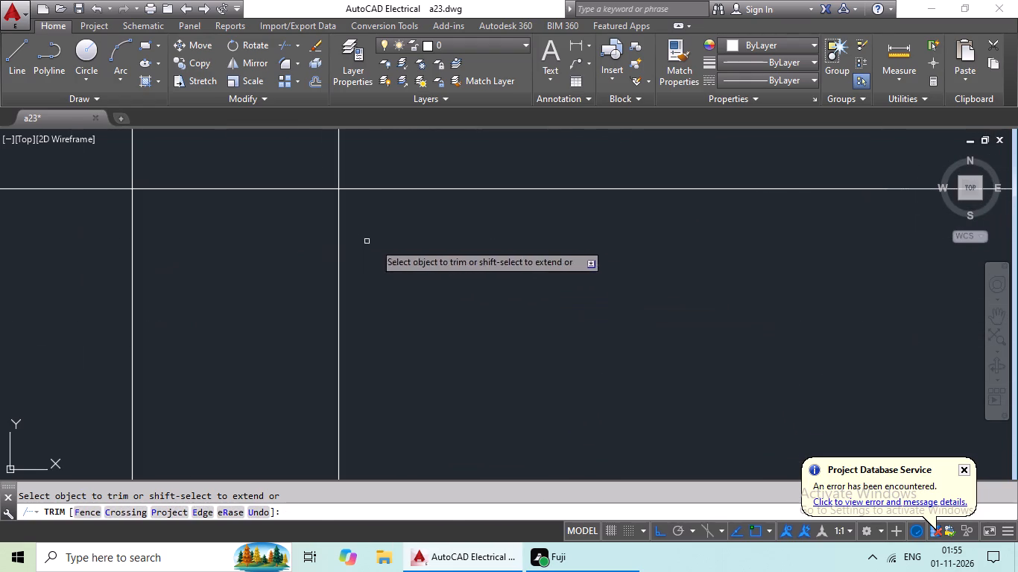
left_click_drag(455, 246, 42, 357)
left_click_drag(42, 357, 63, 352)
left_click_drag(214, 163, 264, 284)
left_click_drag(269, 287, 300, 283)
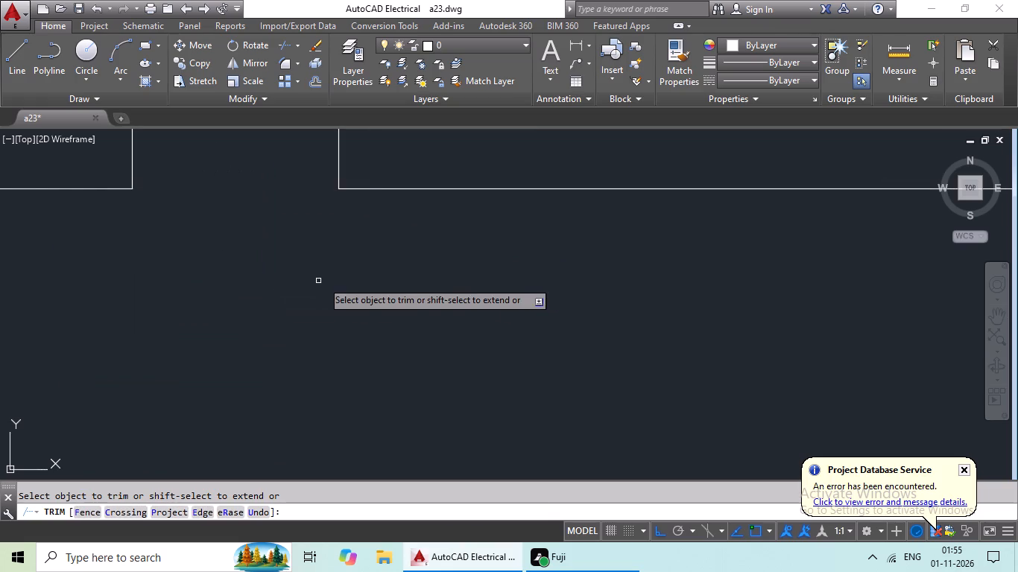
Trim the junction where the building's bottom wall meets the left deck's right wall into a clean opening.
scroll(332, 282, "down", 3)
middle_click_drag(303, 294, 493, 229)
left_click_drag(189, 219, 112, 241)
left_click(112, 241)
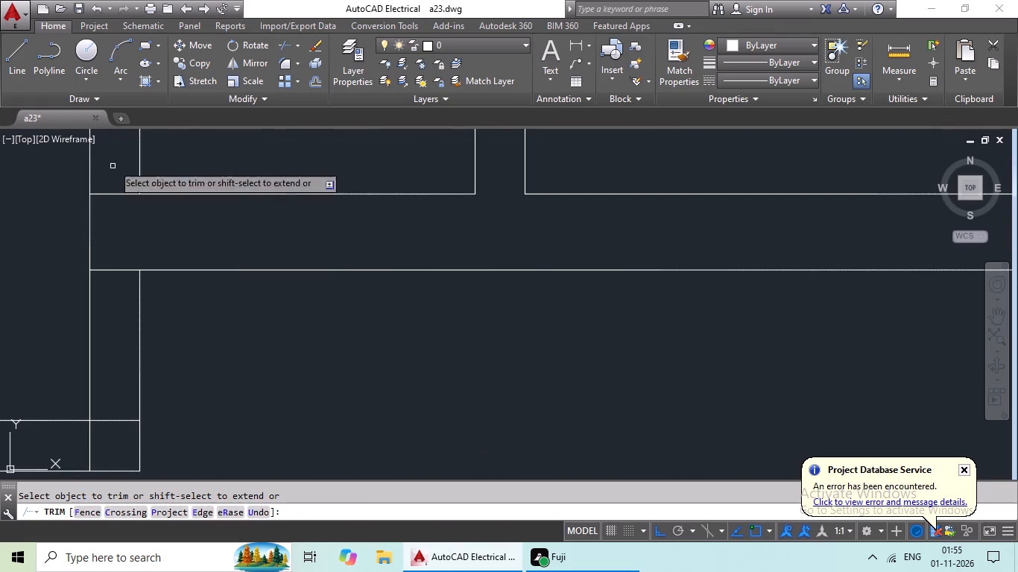
left_click_drag(111, 153, 123, 304)
left_click_drag(121, 307, 147, 291)
Trim the overlapping wall lines at the lower right corner of the left bottom deck into a clean corner.
middle_click_drag(111, 384, 220, 285)
scroll(220, 334, "up", 2)
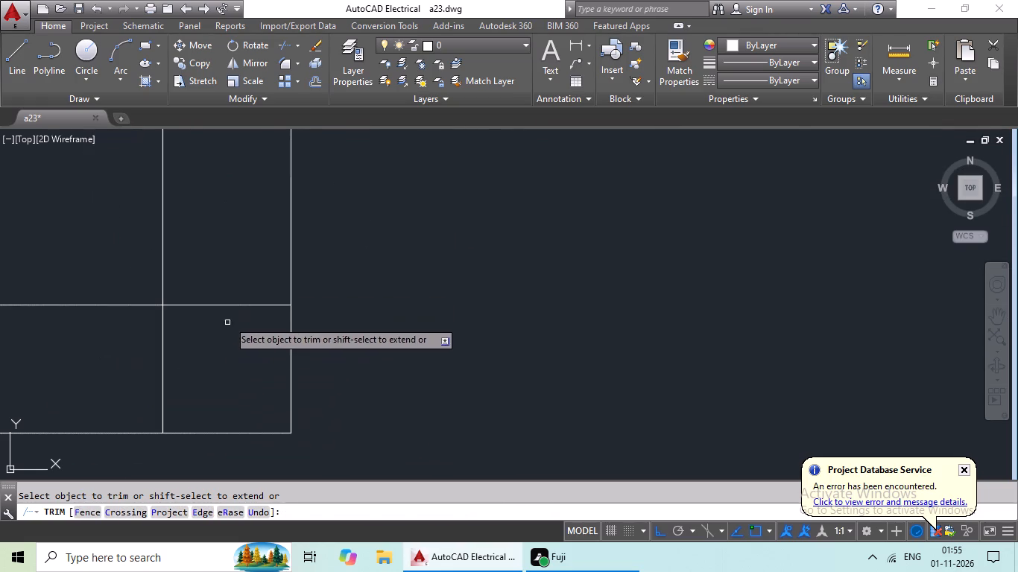
left_click_drag(241, 257, 213, 352)
left_click(213, 352)
left_click_drag(228, 328, 130, 379)
left_click_drag(130, 379, 208, 368)
Trim the overlapping wall lines at the lower left corner of the left bottom deck into a clean corner.
scroll(325, 343, "down", 4)
middle_click_drag(215, 349, 216, 349)
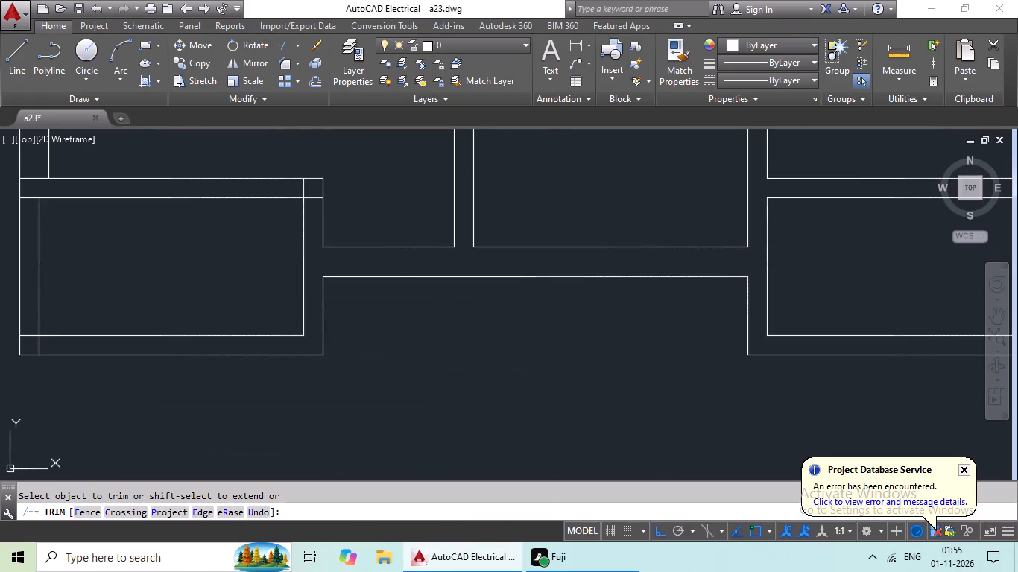
middle_click_drag(216, 349, 548, 346)
scroll(370, 341, "up", 4)
left_click_drag(465, 313, 343, 369)
left_click_drag(343, 369, 340, 343)
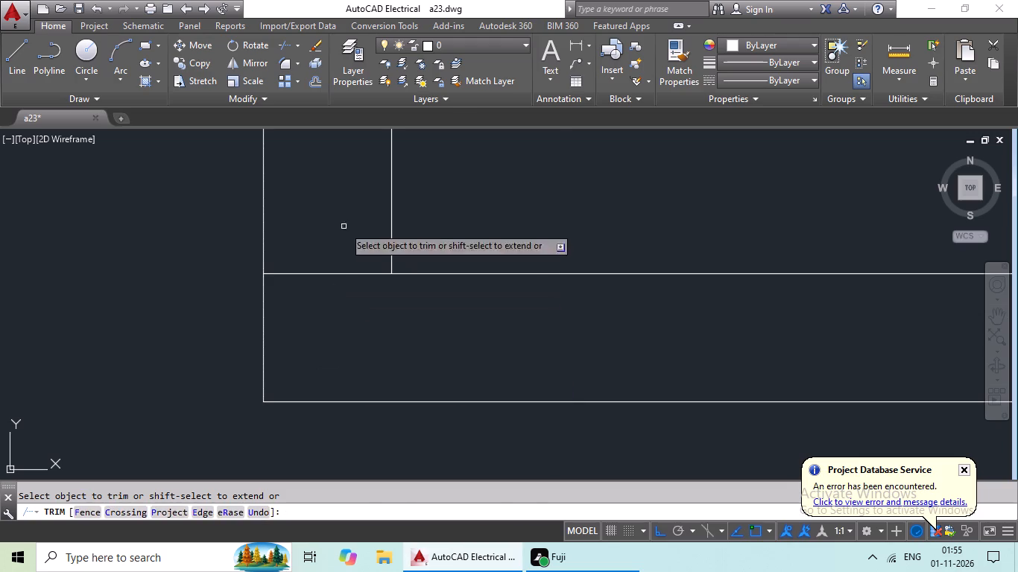
left_click_drag(345, 225, 337, 317)
left_click_drag(337, 317, 379, 331)
Trim the junction where the left deck's top wall meets the building's left outer wall into a clean opening.
scroll(432, 311, "down", 4)
middle_click_drag(455, 254, 420, 349)
scroll(446, 296, "down", 2)
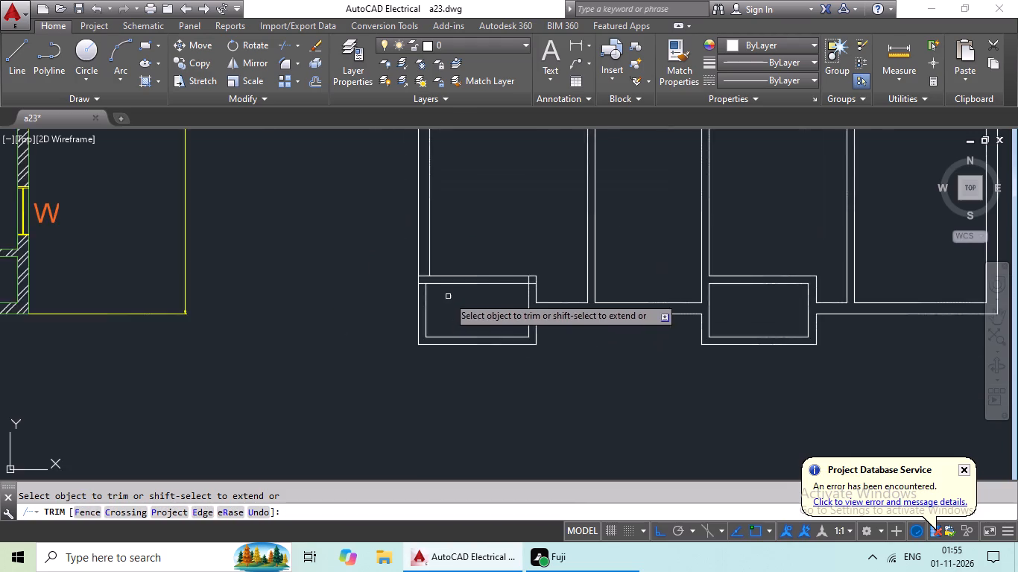
scroll(450, 302, "down", 2)
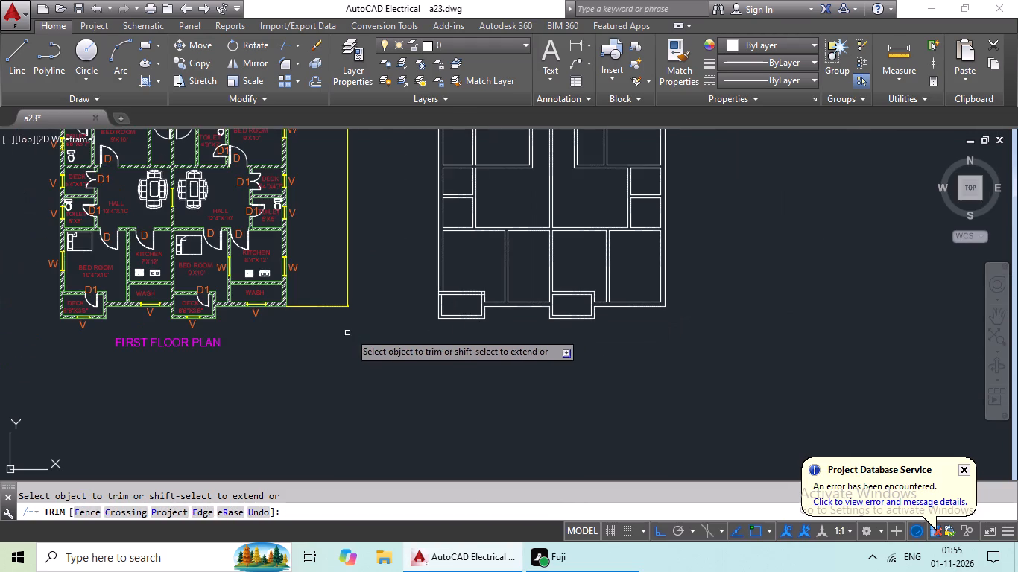
scroll(448, 295, "up", 6)
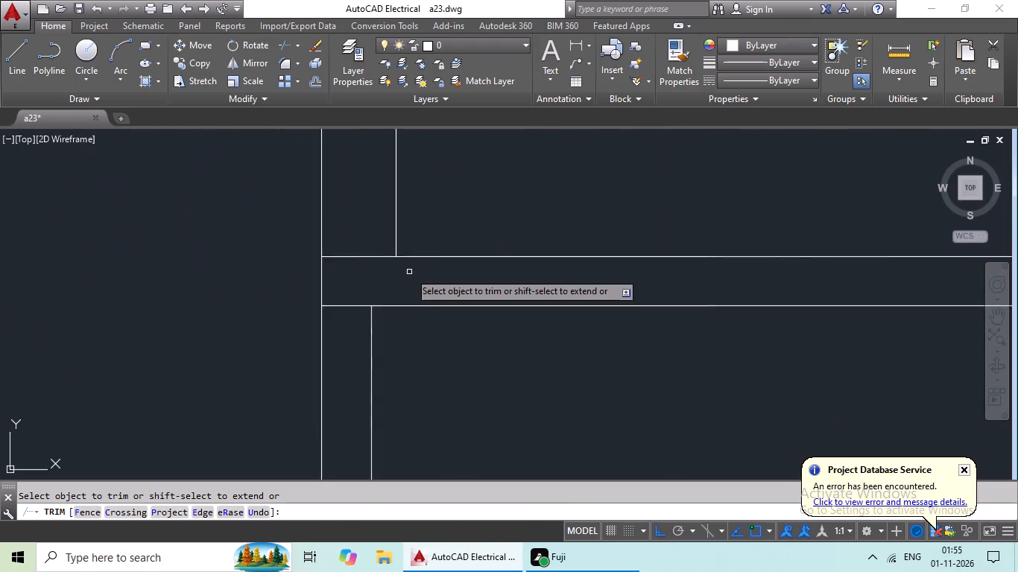
scroll(409, 272, "up", 1)
left_click_drag(408, 272, 341, 320)
left_click(341, 231)
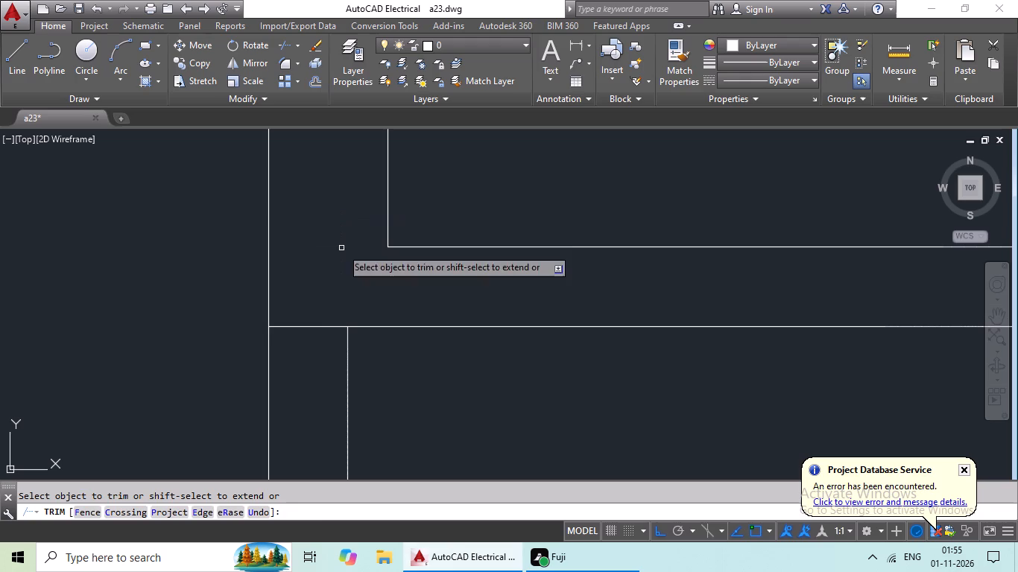
left_click_drag(321, 313, 307, 361)
left_click(307, 361)
Trim the upper right corner of the left bottom deck into a clean corner and end the Trim command.
scroll(404, 355, "down", 5)
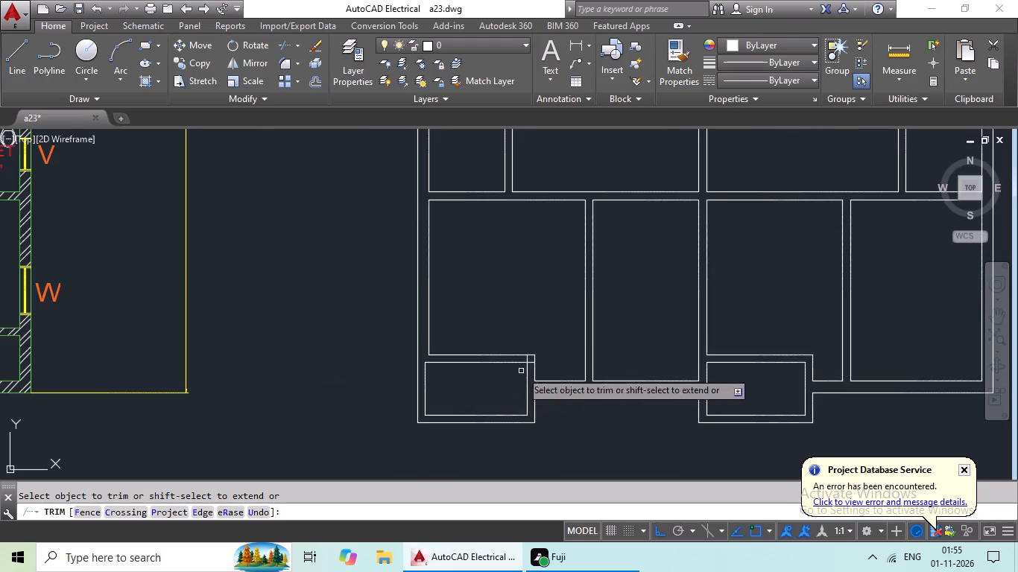
scroll(531, 361, "up", 5)
left_click_drag(537, 362, 528, 419)
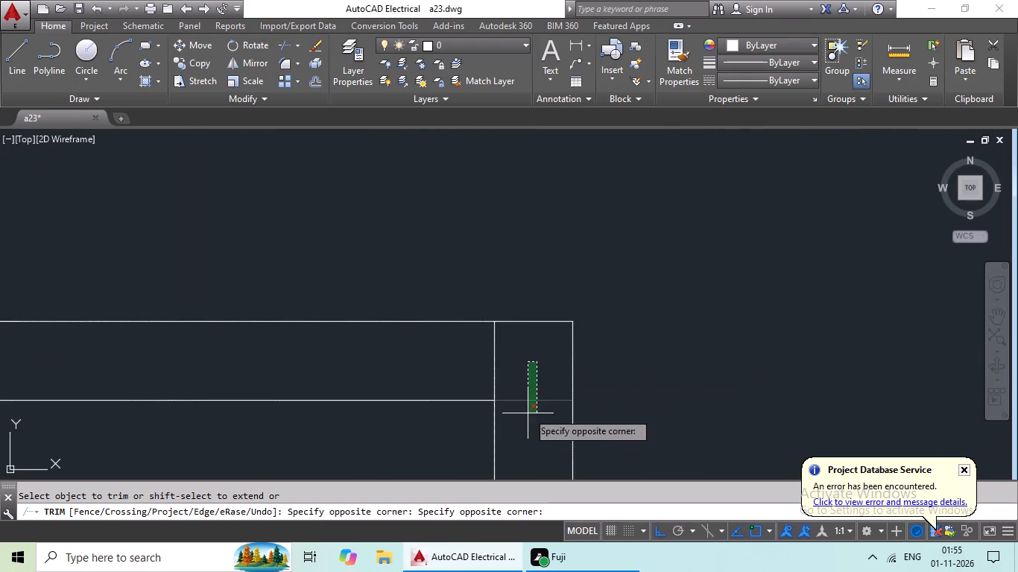
left_click(523, 413)
left_click_drag(529, 357, 465, 366)
left_click(465, 366)
scroll(488, 366, "down", 3)
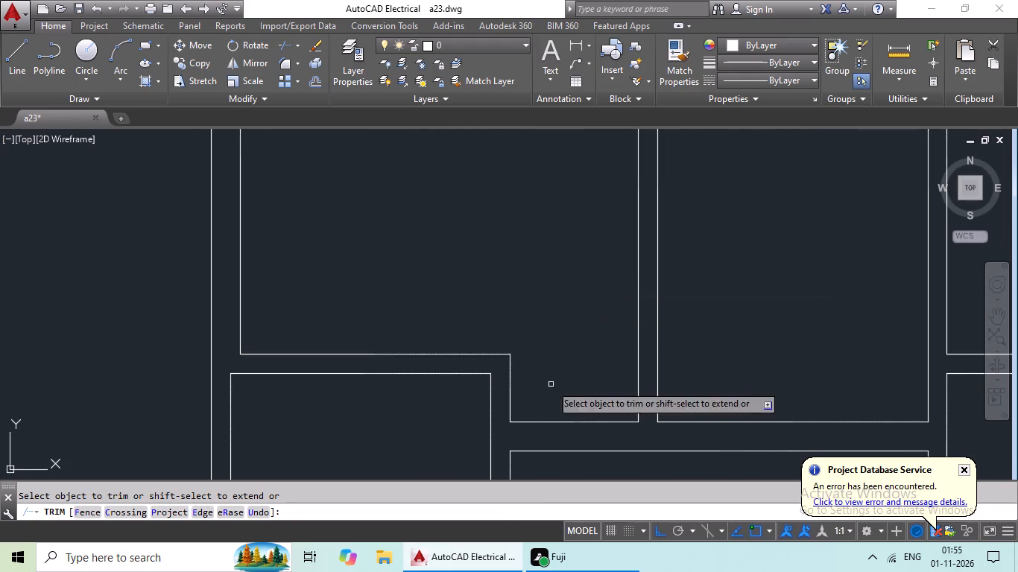
scroll(558, 292, "down", 3)
middle_click_drag(528, 256, 481, 376)
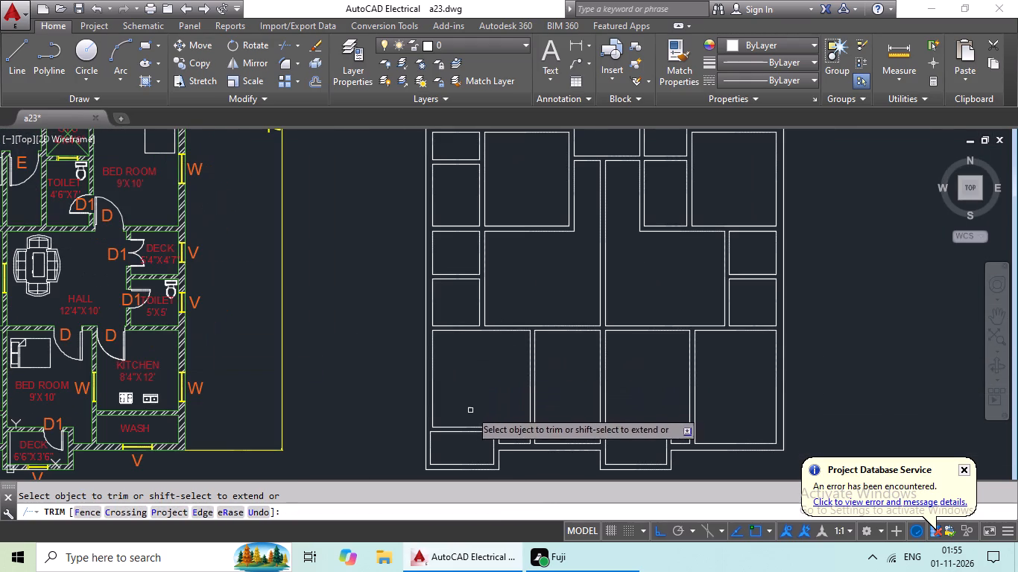
scroll(475, 422, "down", 3)
key("Escape")
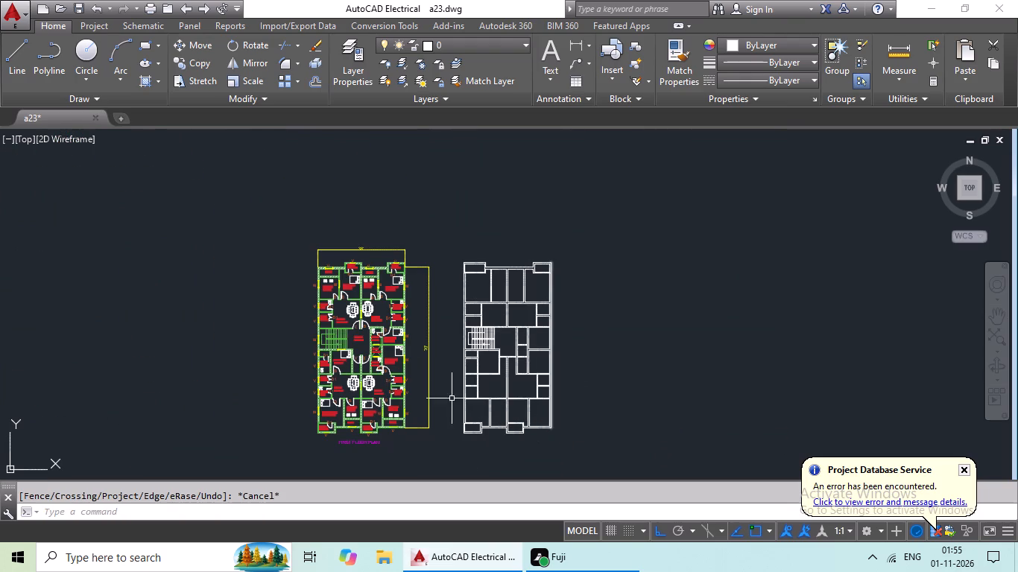
Draw a short vertical line across the top wall of the upper left deck at its midpoint.
scroll(411, 341, "up", 1)
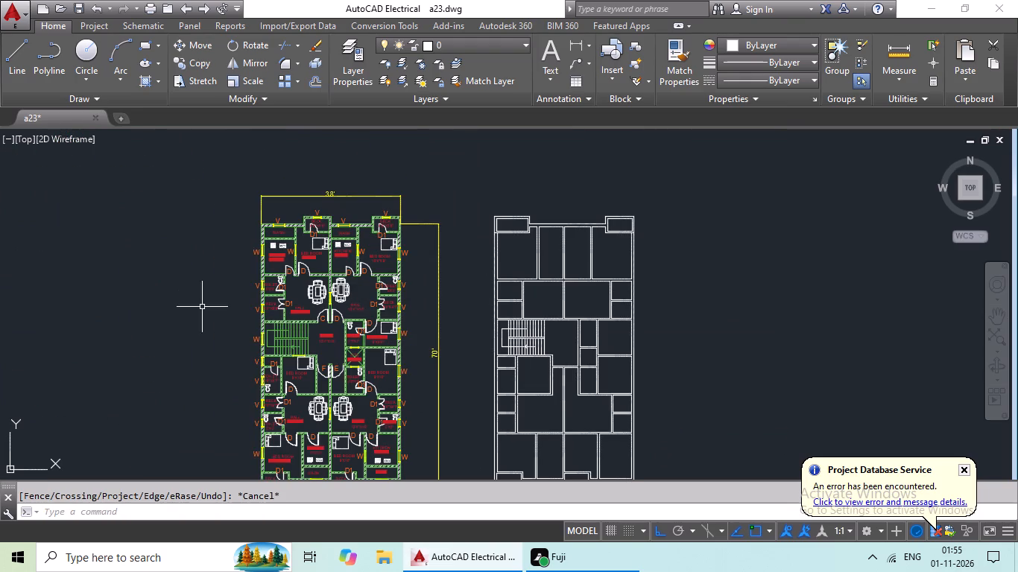
left_click(22, 52)
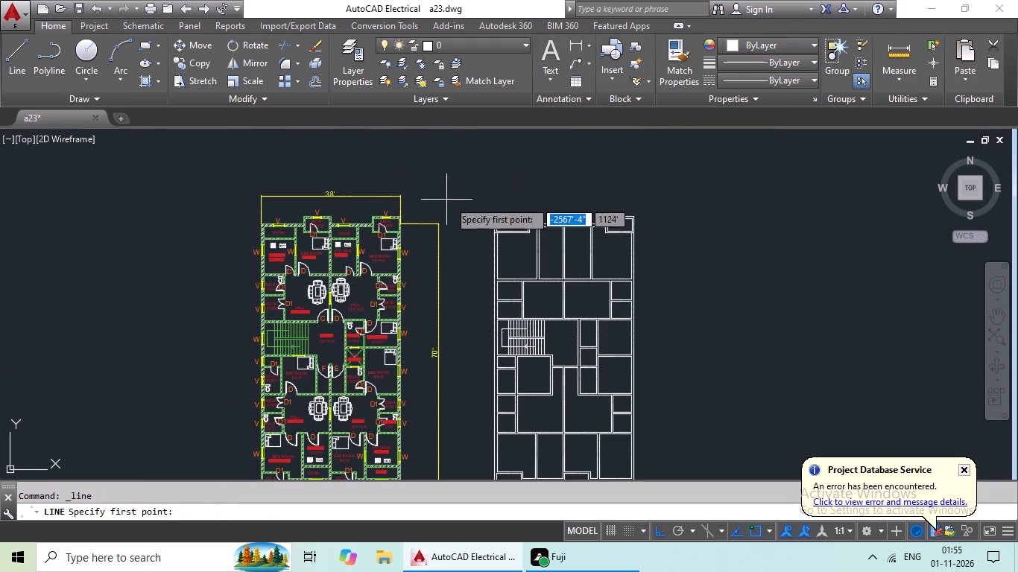
scroll(516, 221, "up", 1)
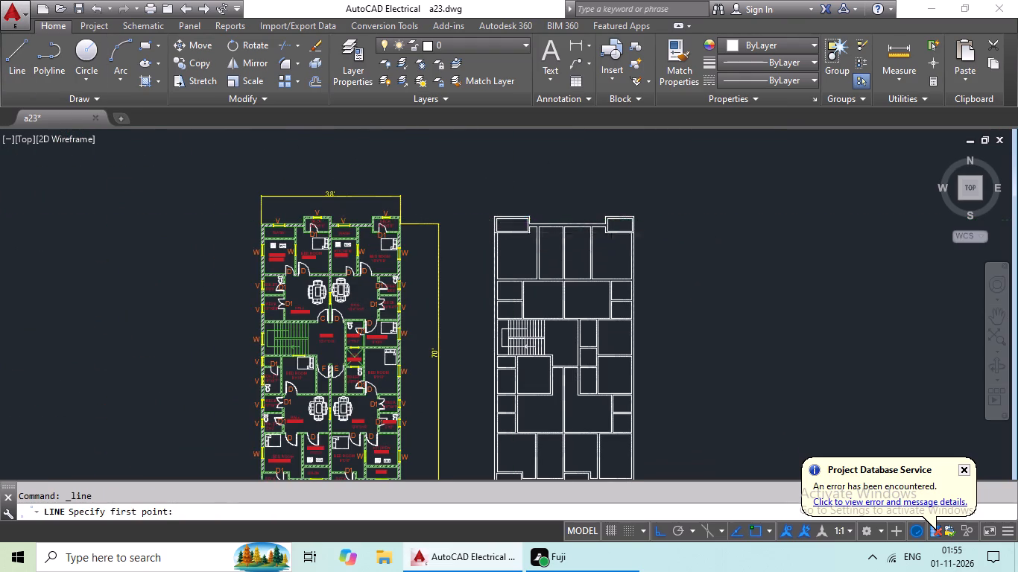
scroll(516, 221, "up", 2)
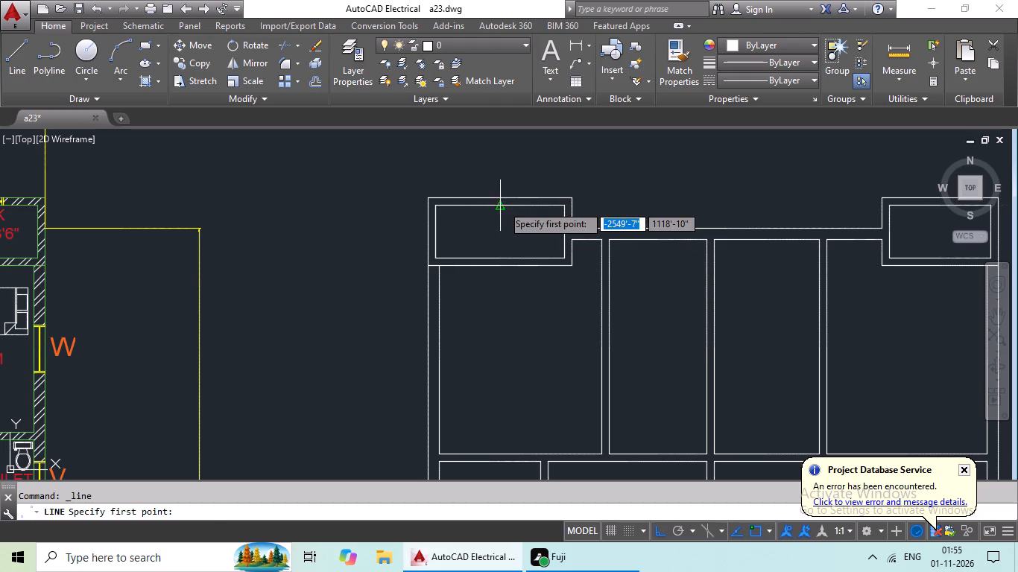
left_click(502, 204)
left_click(500, 194)
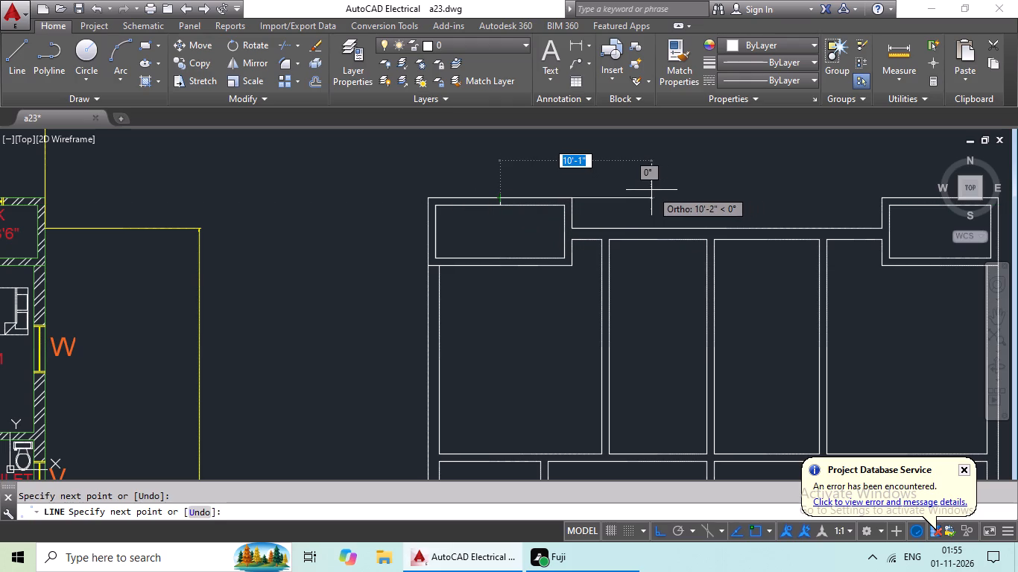
key("Escape")
Draw a 9" horizontal line across the left outer wall of the upper left room at its midpoint.
left_click(18, 58)
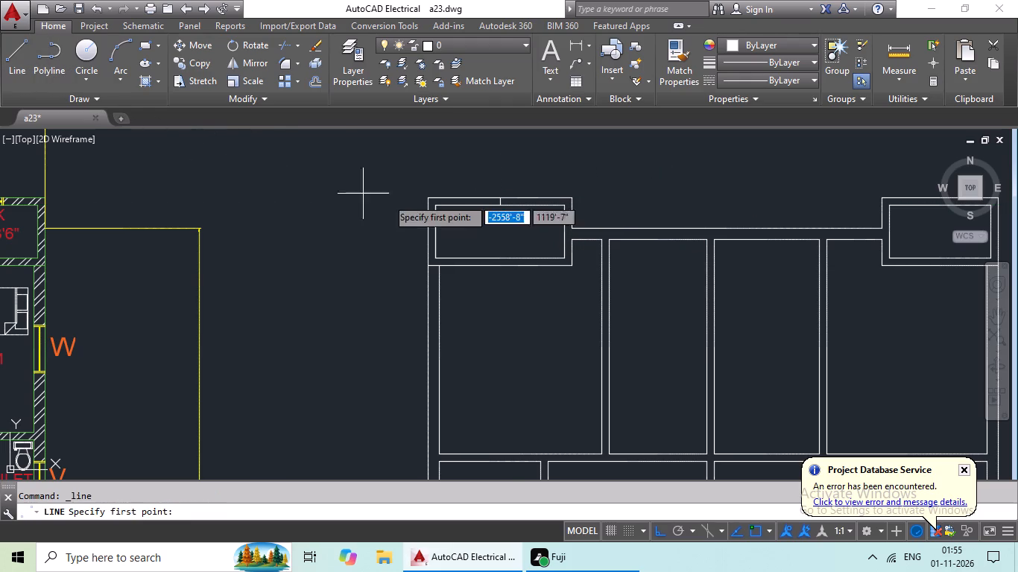
scroll(405, 203, "down", 3)
scroll(446, 258, "up", 2)
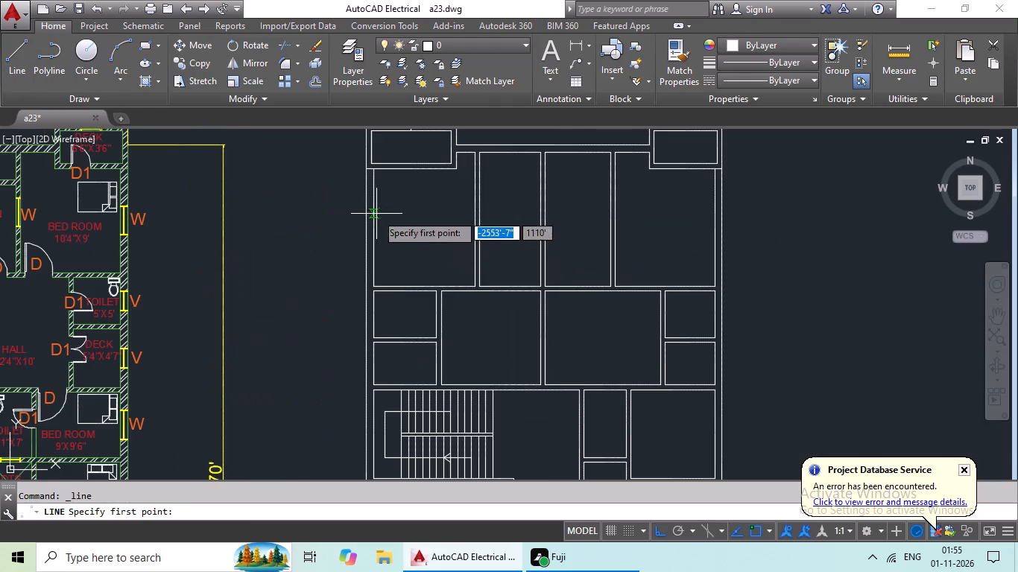
left_click(374, 229)
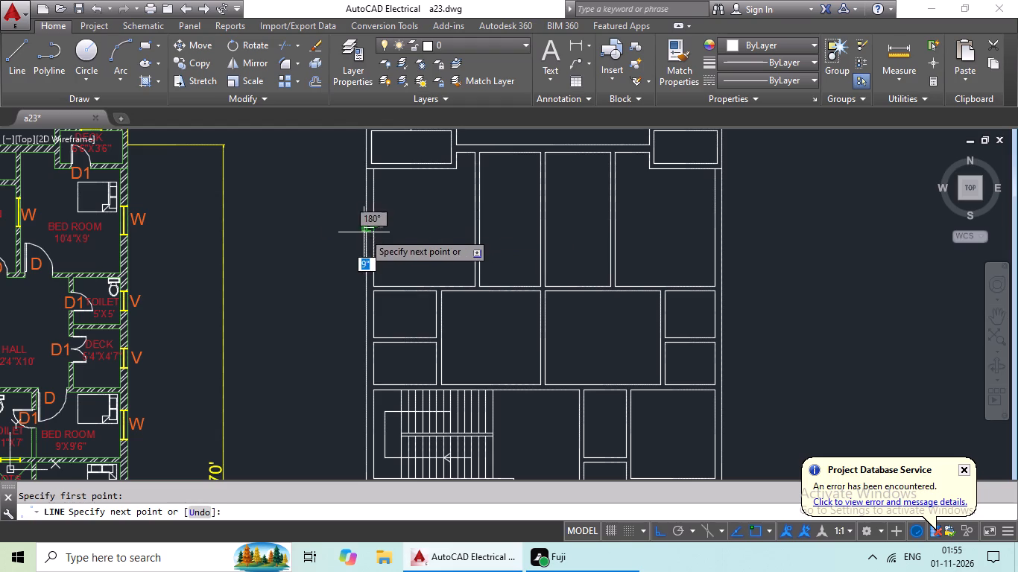
left_click(365, 228)
key("Escape")
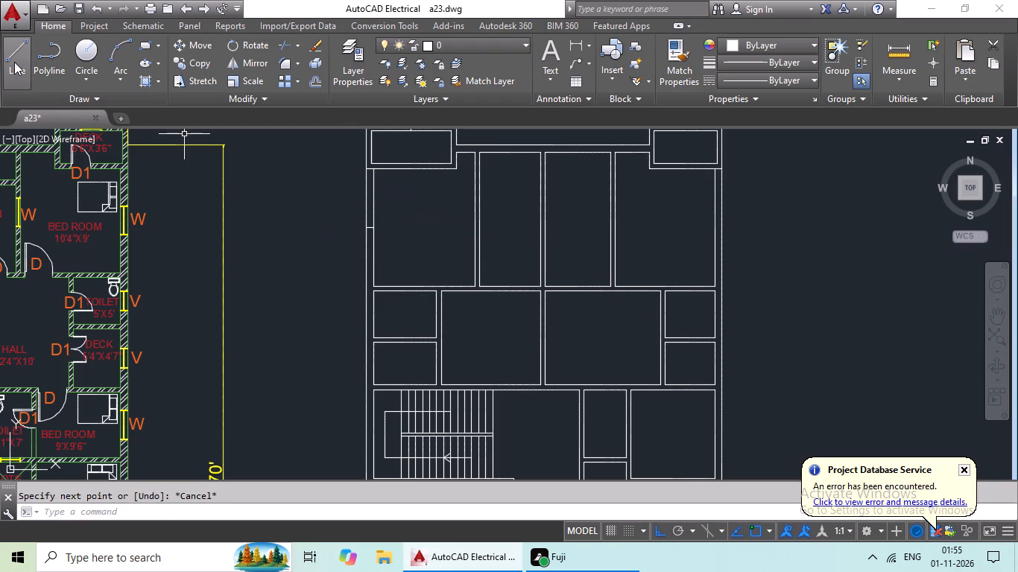
Draw a 5" horizontal line across the partition between the first and second top rooms at its midpoint.
left_click(14, 61)
scroll(487, 228, "up", 2)
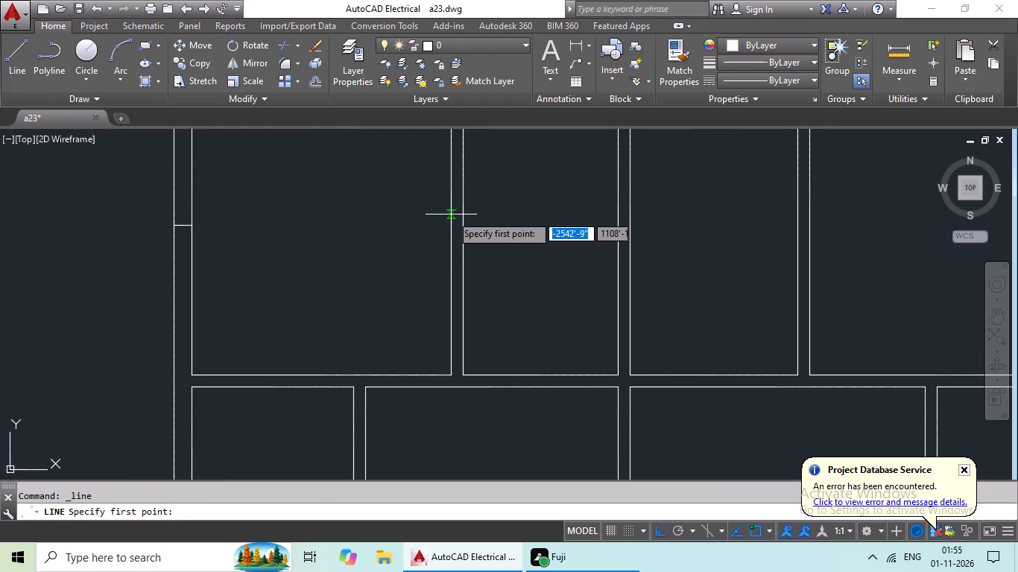
left_click(450, 205)
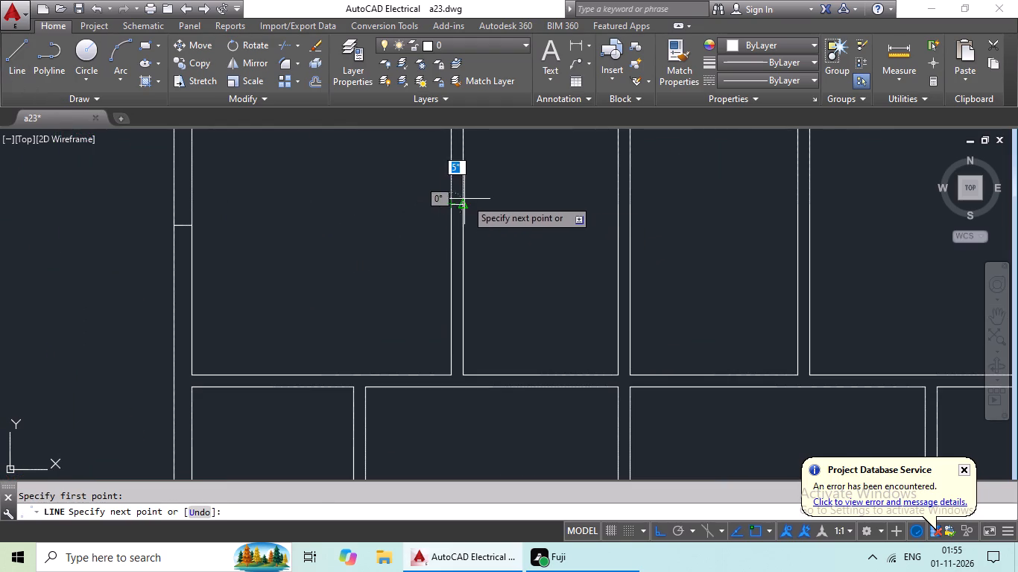
scroll(470, 206, "up", 2)
left_click(450, 198)
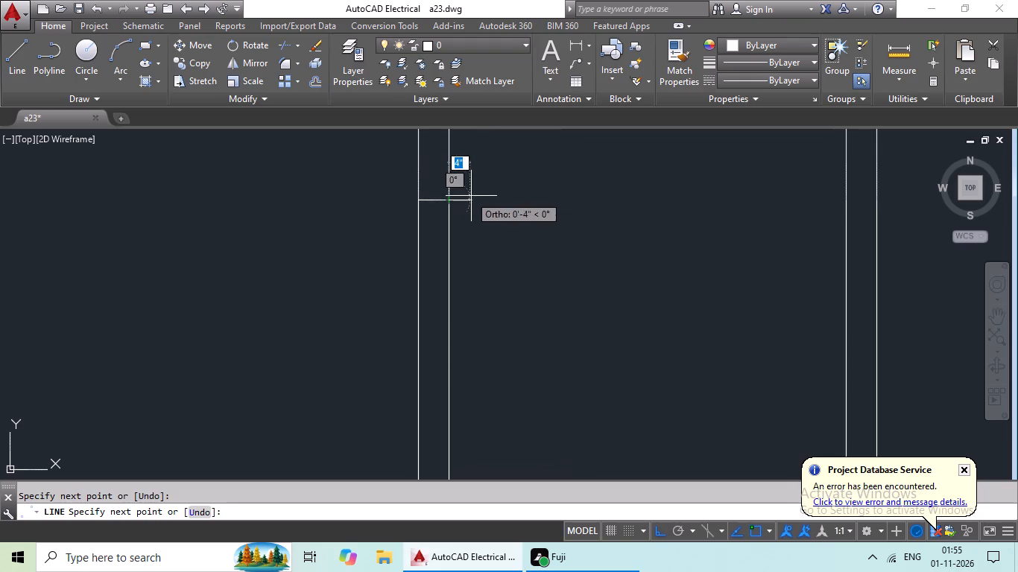
key("Escape")
right_click(484, 215)
right_click(505, 204)
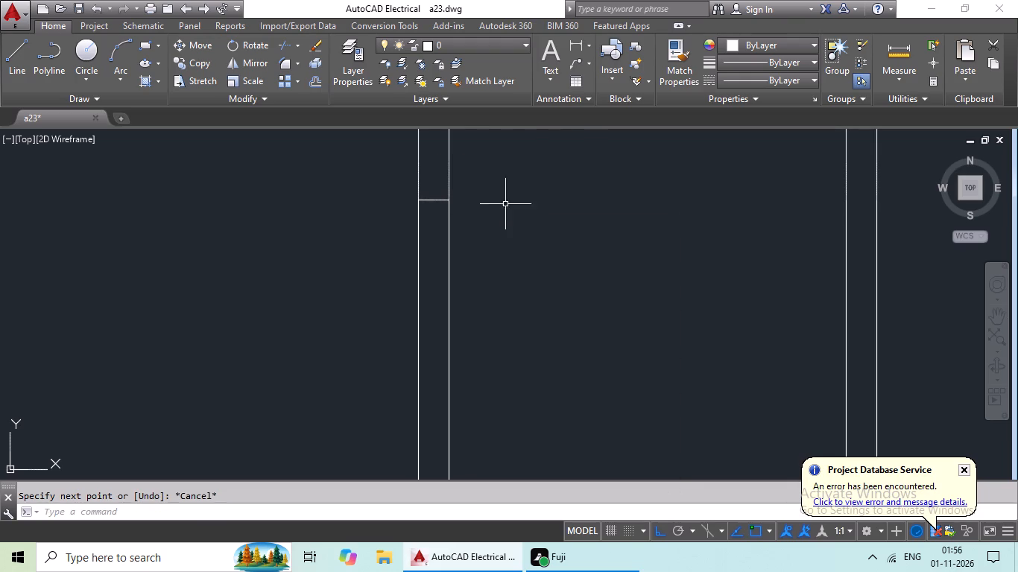
right_click(505, 204)
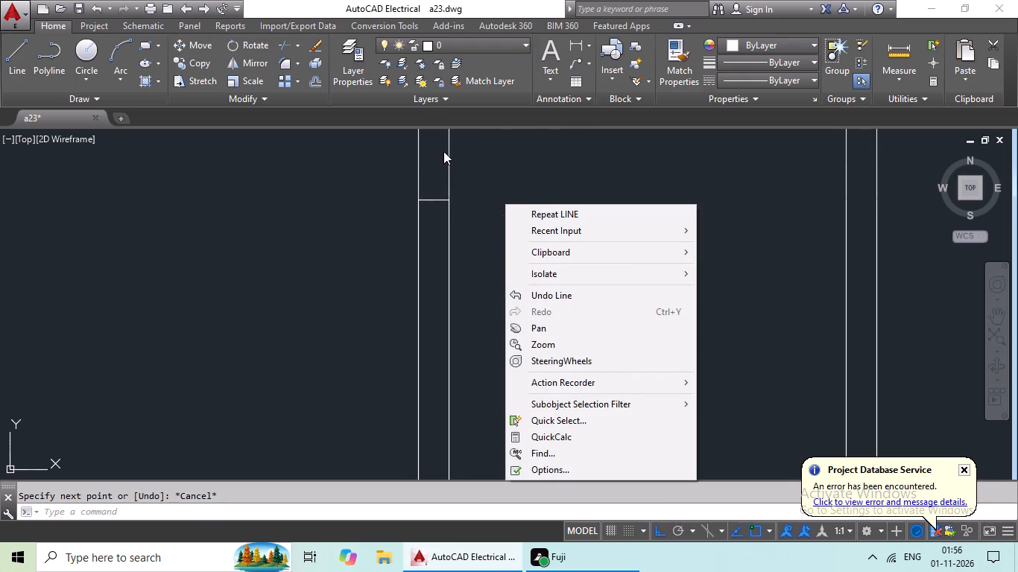
scroll(316, 165, "down", 2)
left_click(25, 275)
scroll(53, 274, "down", 2)
middle_click_drag(121, 287, 379, 302)
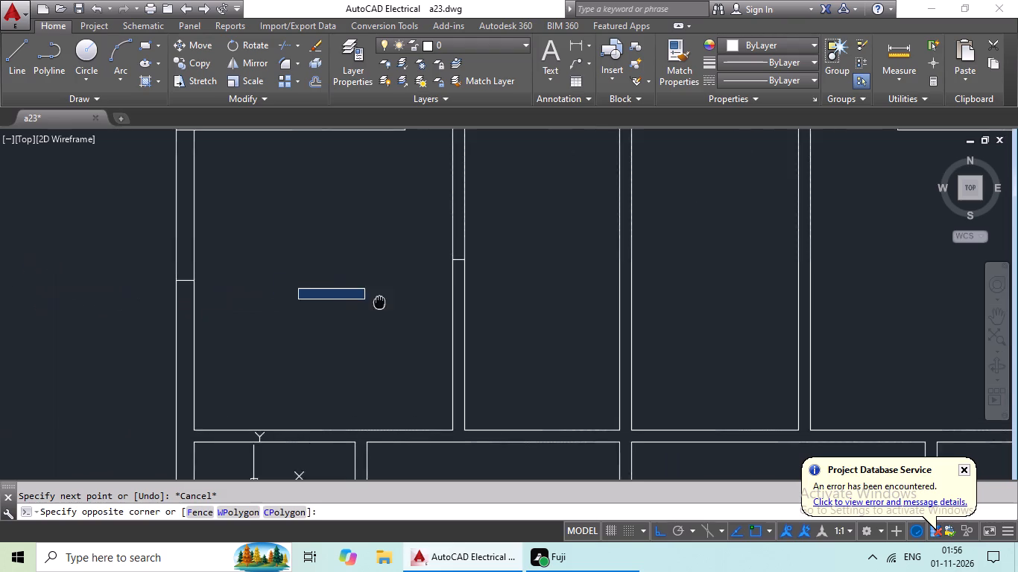
key("Escape")
Draw a short vertical line across the top wall of the upper right deck at its midpoint.
scroll(312, 294, "down", 3)
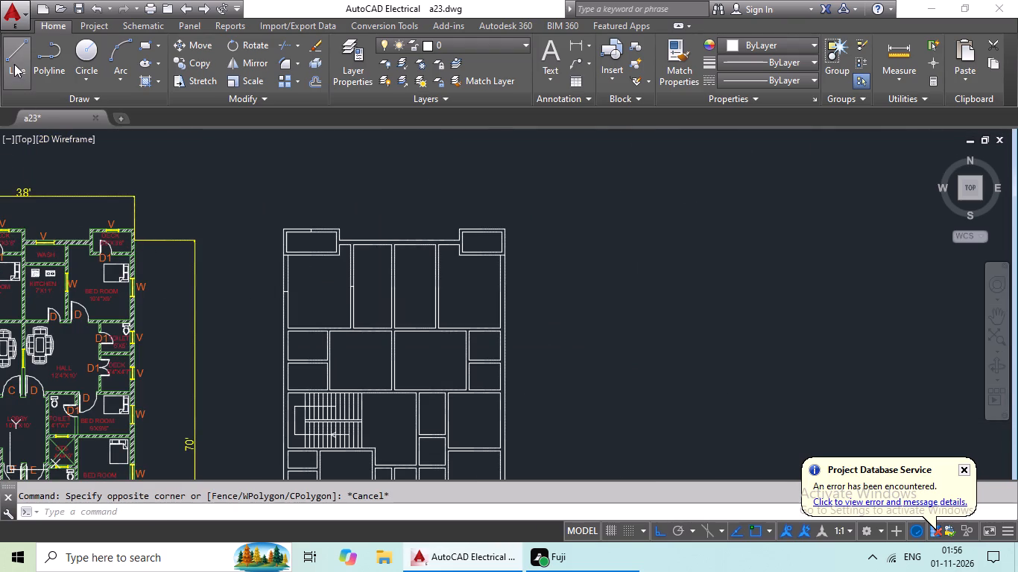
left_click(14, 64)
scroll(495, 238, "up", 2)
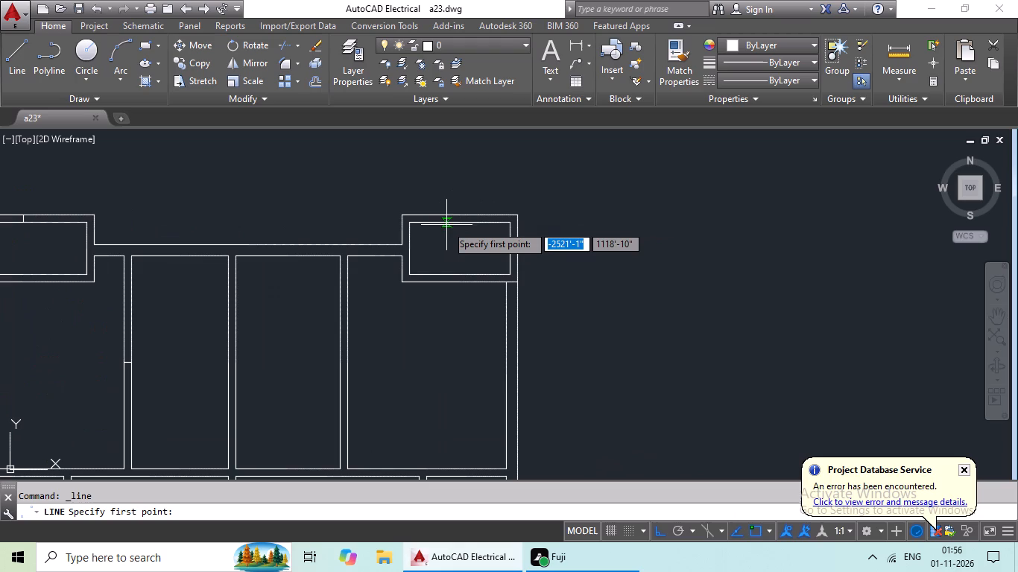
left_click(455, 223)
scroll(459, 216, "up", 3)
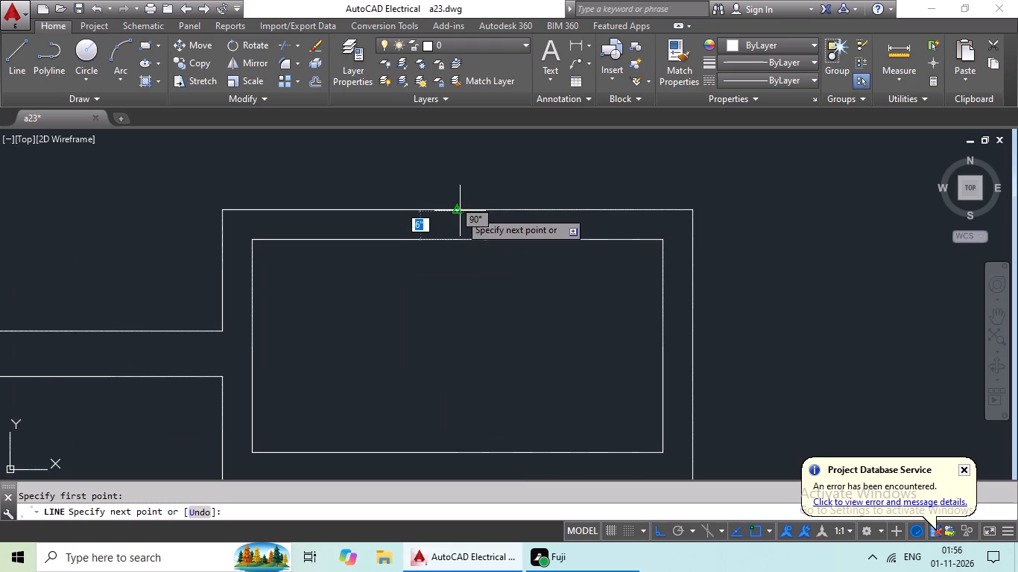
left_click(460, 210)
key("Escape")
Examine the redrawn wall layout alongside the reference floor plan.
left_click(19, 64)
scroll(411, 293, "down", 1)
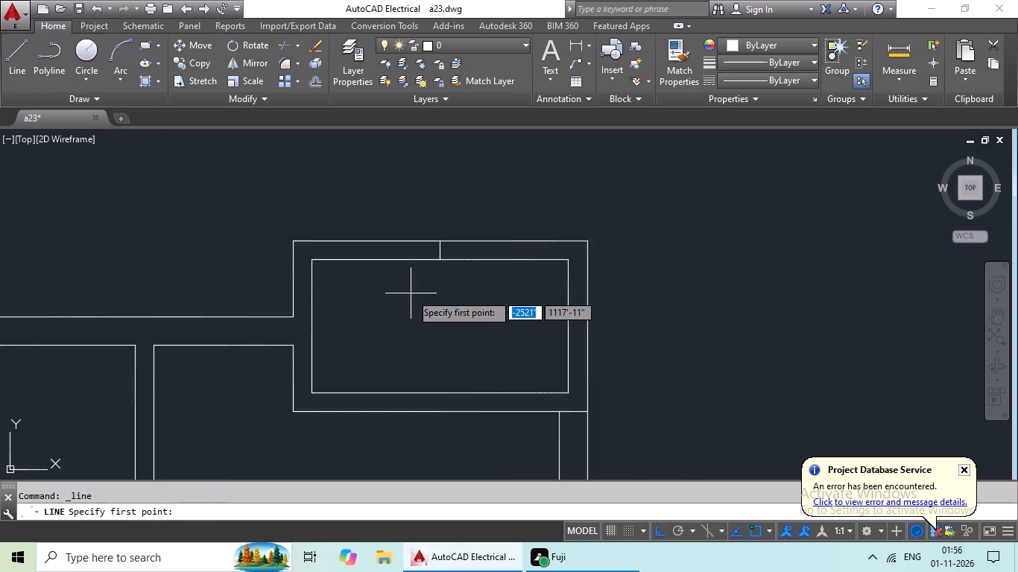
scroll(412, 295, "down", 2)
middle_click_drag(456, 330, 617, 249)
scroll(500, 302, "down", 2)
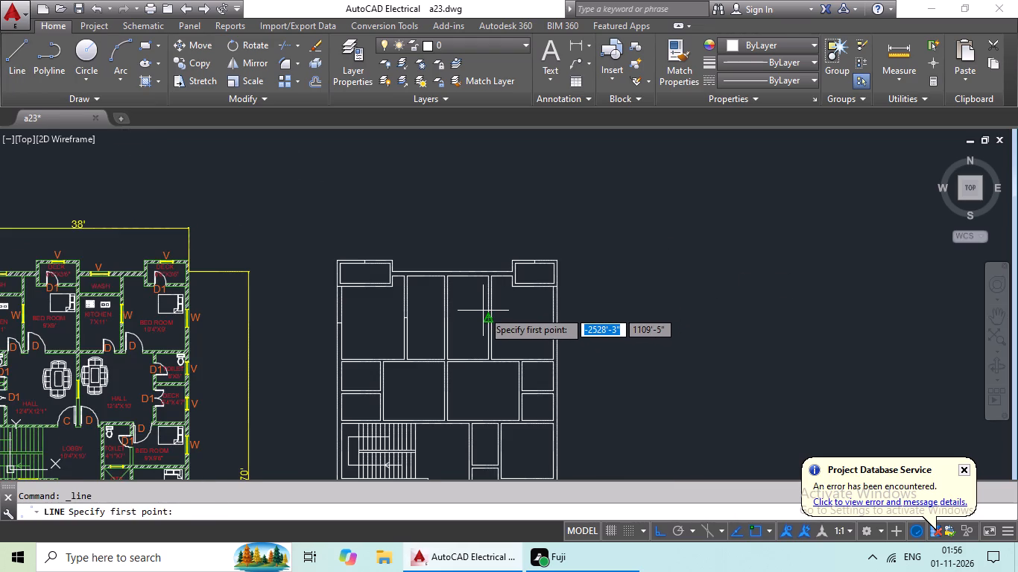
middle_click_drag(461, 311, 581, 296)
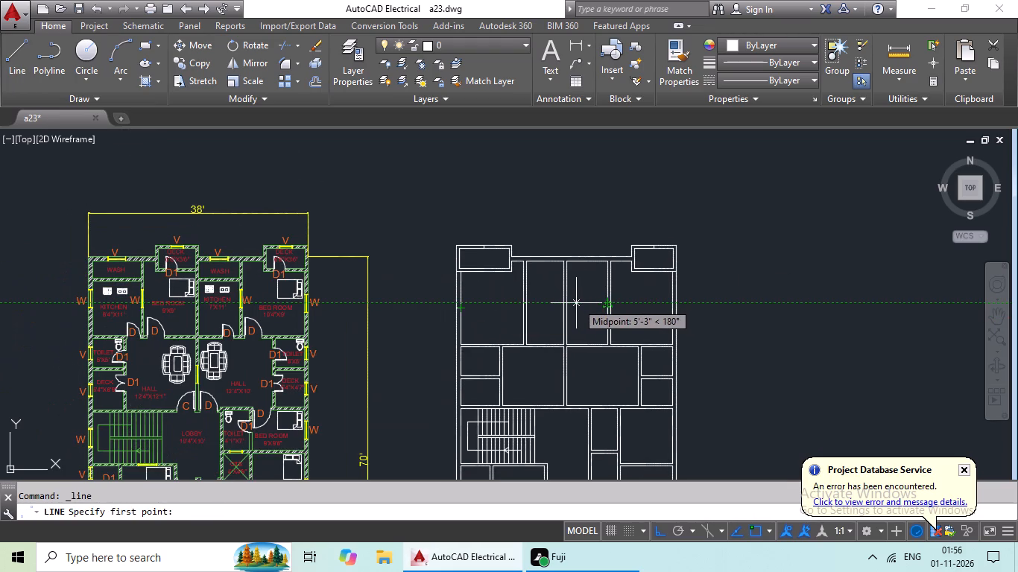
middle_click_drag(574, 307, 528, 293)
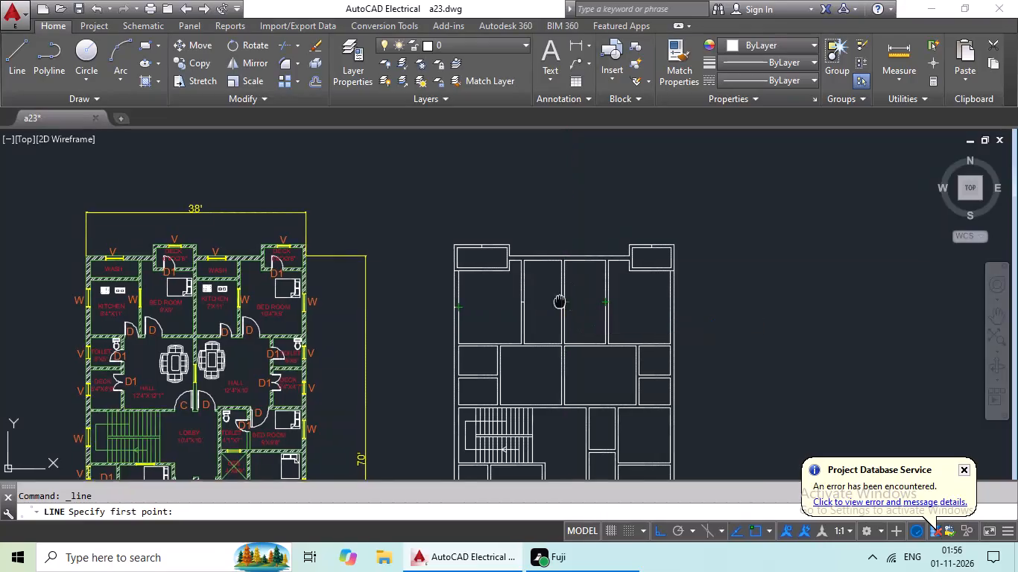
middle_click_drag(528, 293, 453, 279)
scroll(463, 282, "down", 1)
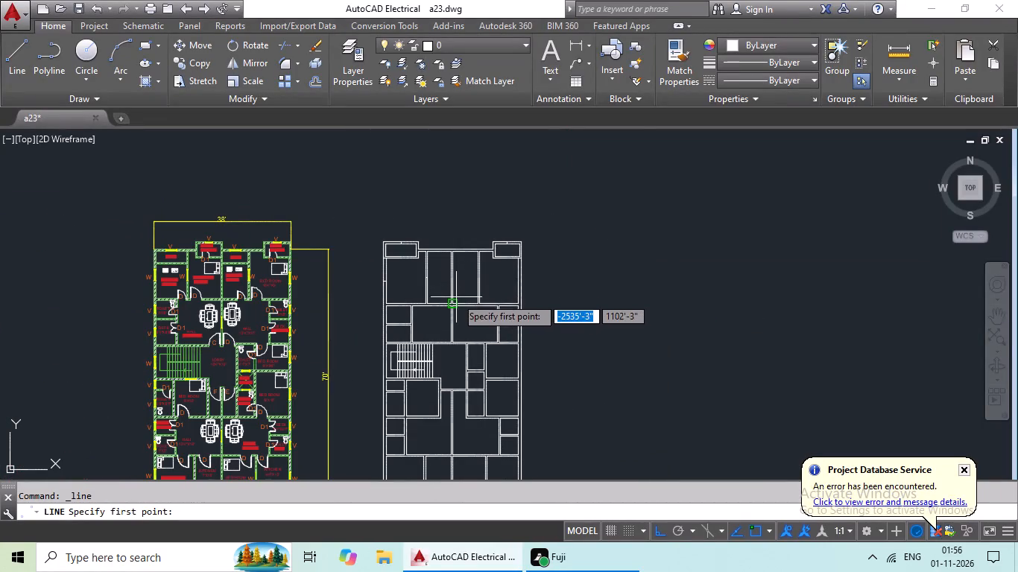
middle_click_drag(446, 293, 436, 242)
scroll(446, 264, "down", 1)
middle_click_drag(446, 265, 404, 288)
scroll(404, 286, "up", 2)
scroll(404, 286, "down", 2)
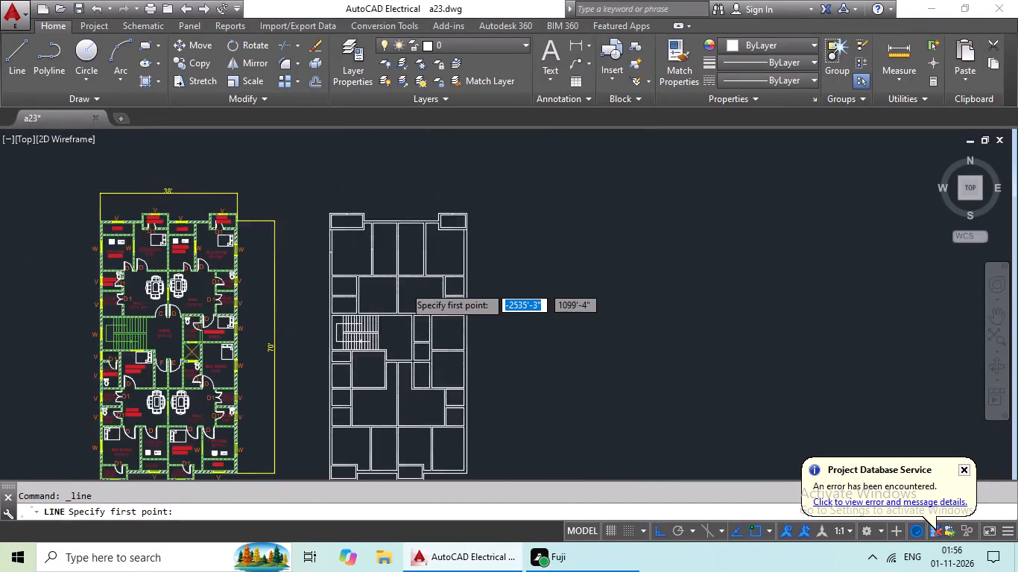
middle_click_drag(405, 285, 410, 270)
scroll(391, 255, "up", 3)
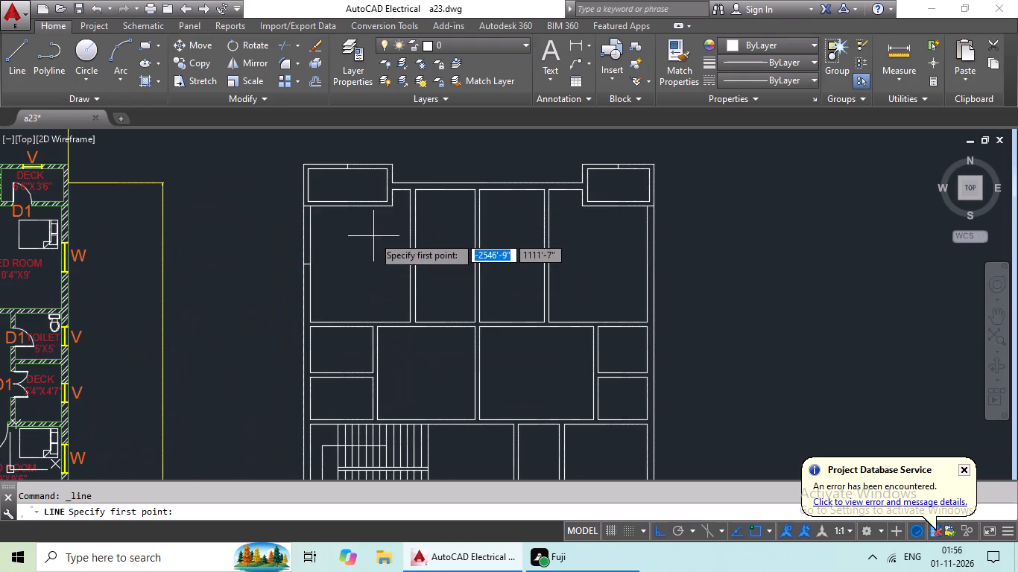
scroll(381, 274, "down", 1)
middle_click_drag(382, 272, 382, 282)
middle_click_drag(385, 284, 439, 268)
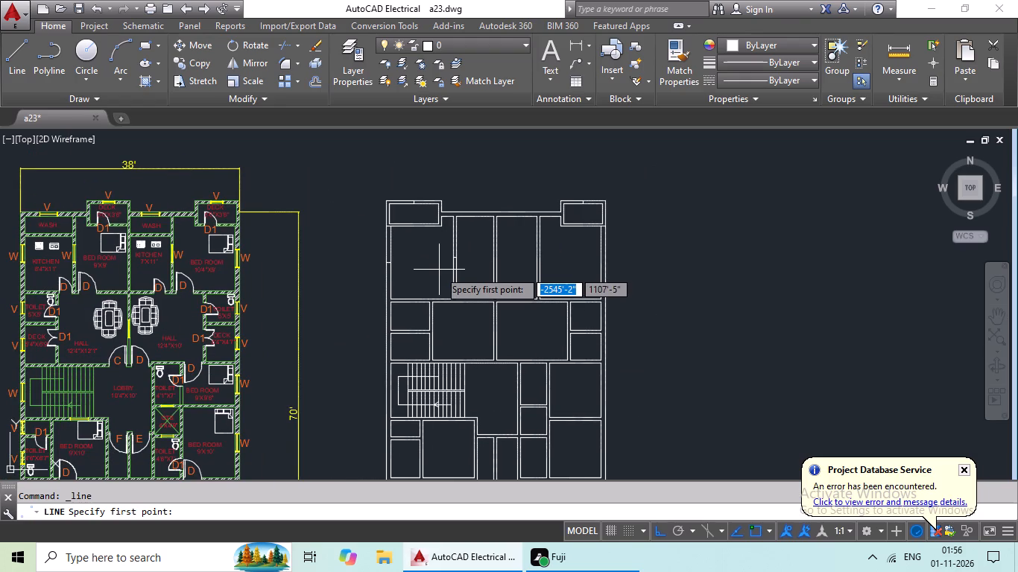
middle_click_drag(440, 269, 429, 220)
middle_click_drag(457, 260, 457, 246)
middle_click_drag(463, 258, 462, 204)
scroll(472, 244, "down", 1)
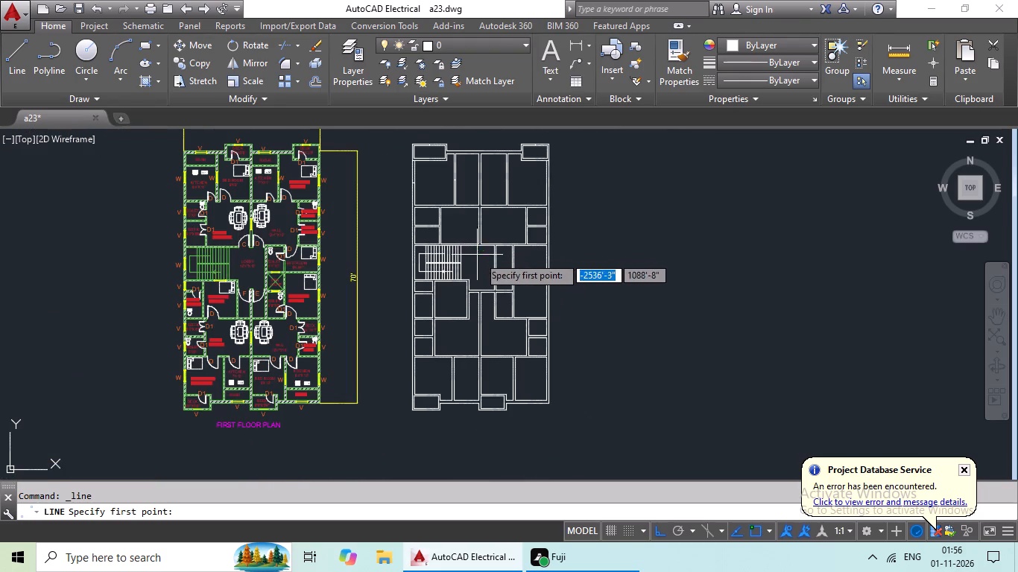
middle_click_drag(461, 250, 449, 306)
middle_click_drag(437, 241, 436, 297)
scroll(427, 270, "up", 4)
key("Escape")
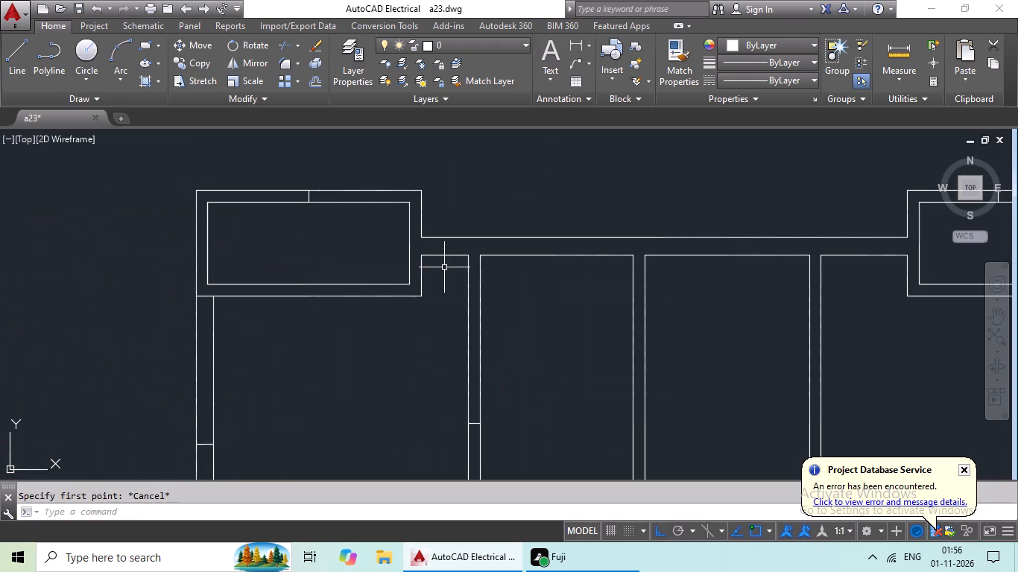
key("Escape")
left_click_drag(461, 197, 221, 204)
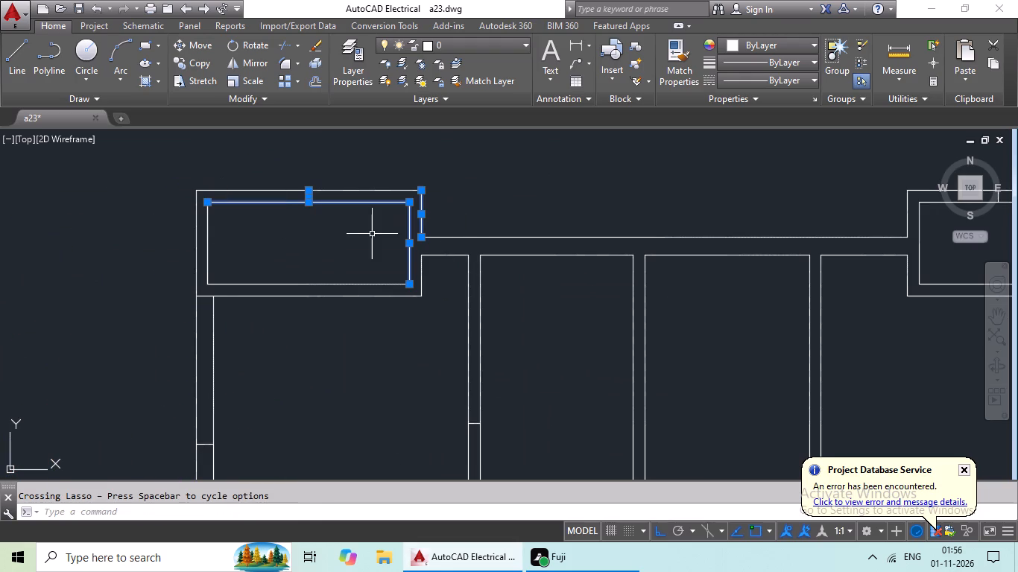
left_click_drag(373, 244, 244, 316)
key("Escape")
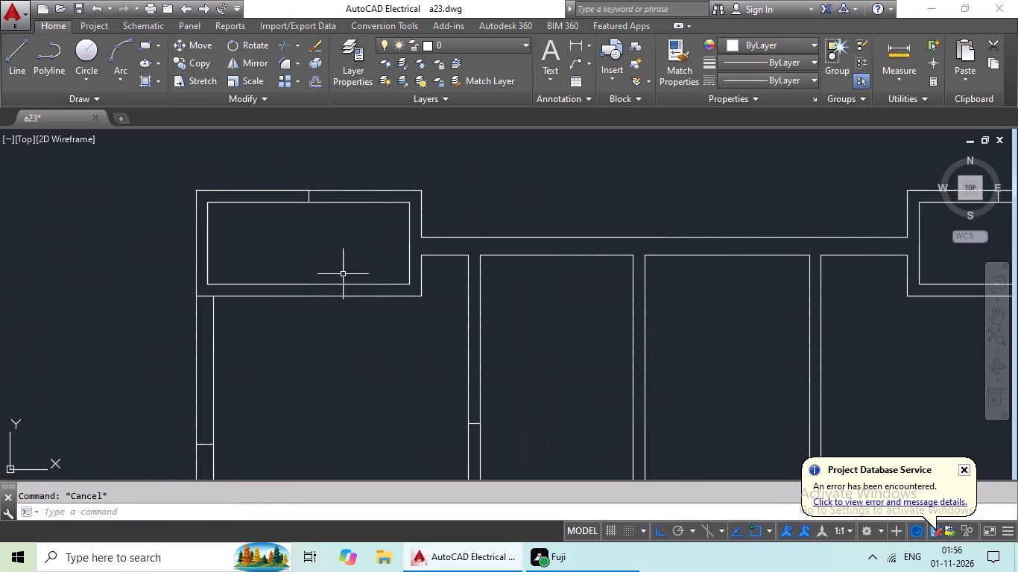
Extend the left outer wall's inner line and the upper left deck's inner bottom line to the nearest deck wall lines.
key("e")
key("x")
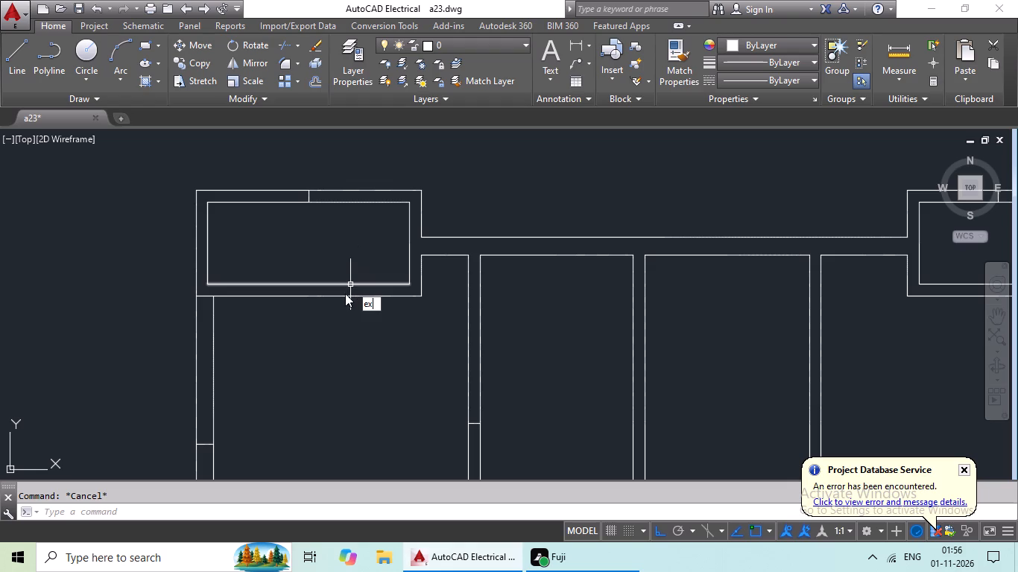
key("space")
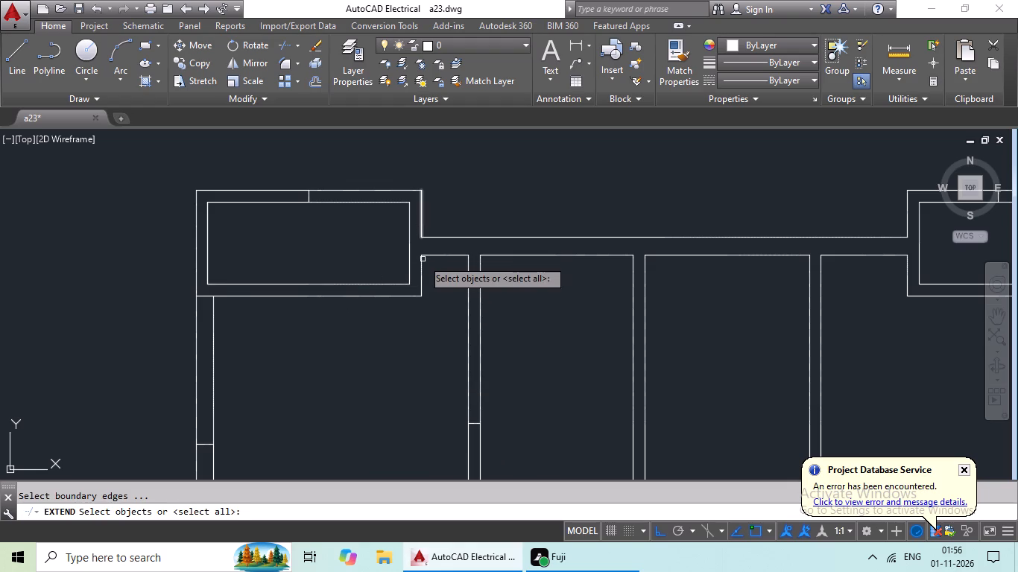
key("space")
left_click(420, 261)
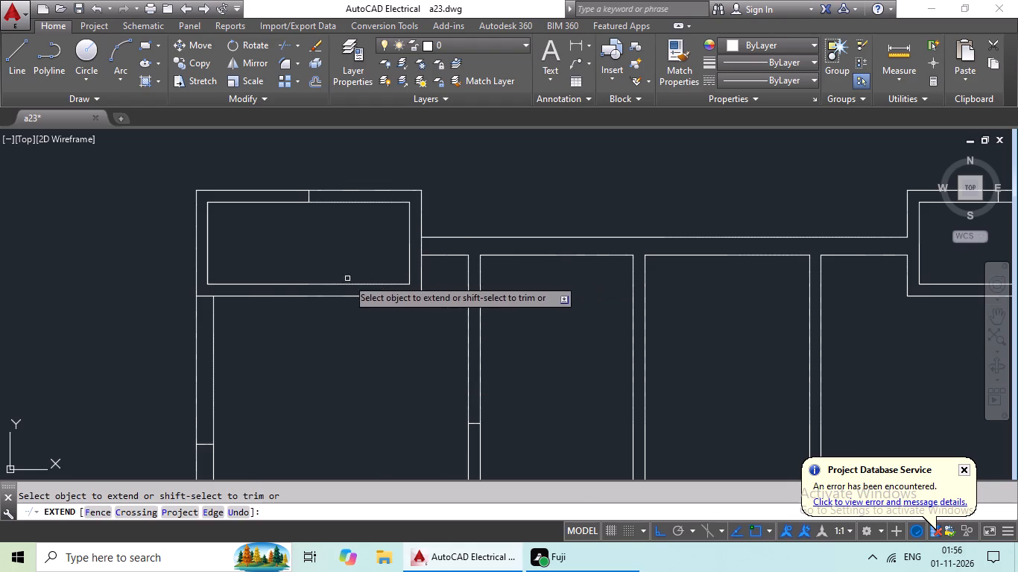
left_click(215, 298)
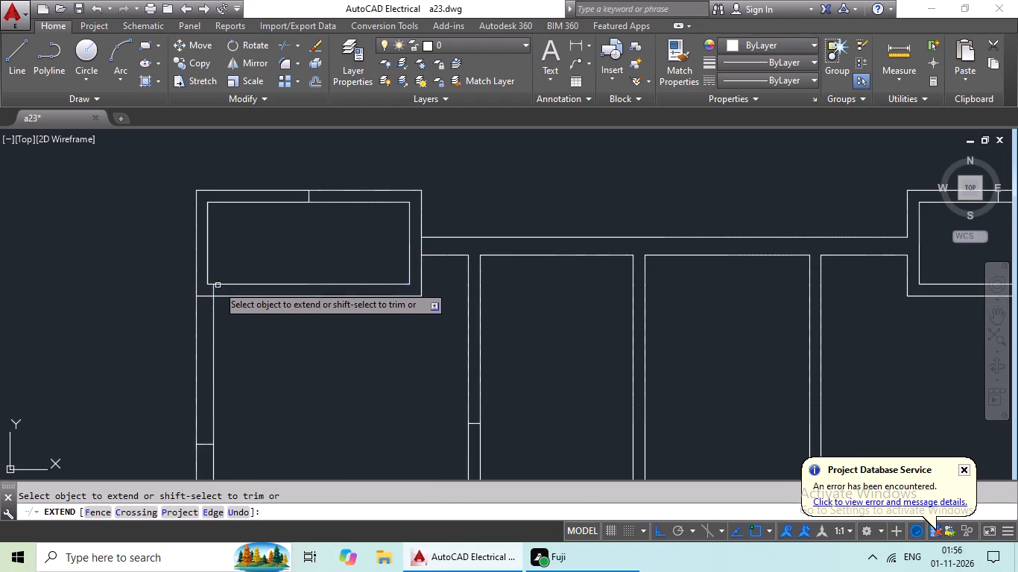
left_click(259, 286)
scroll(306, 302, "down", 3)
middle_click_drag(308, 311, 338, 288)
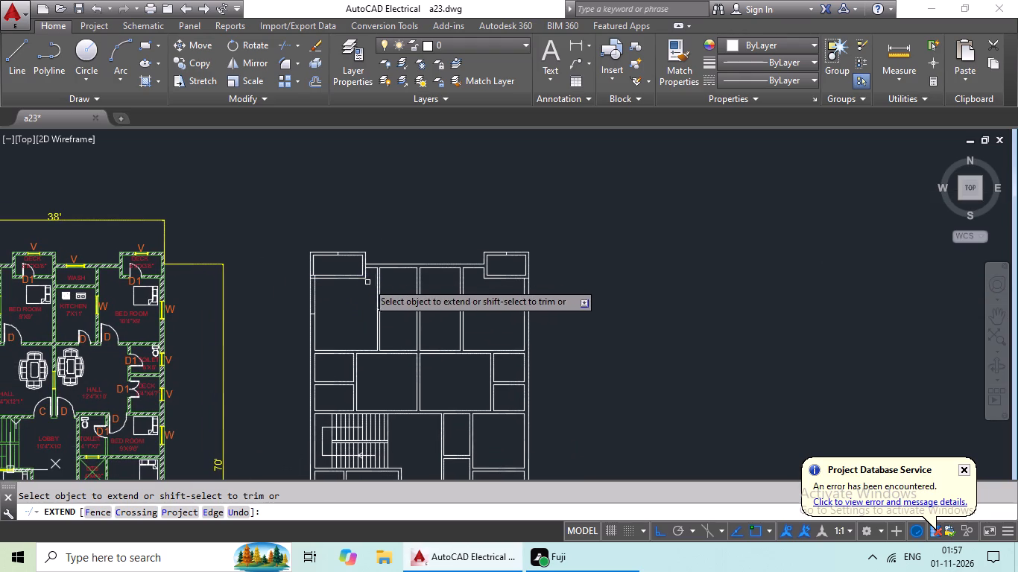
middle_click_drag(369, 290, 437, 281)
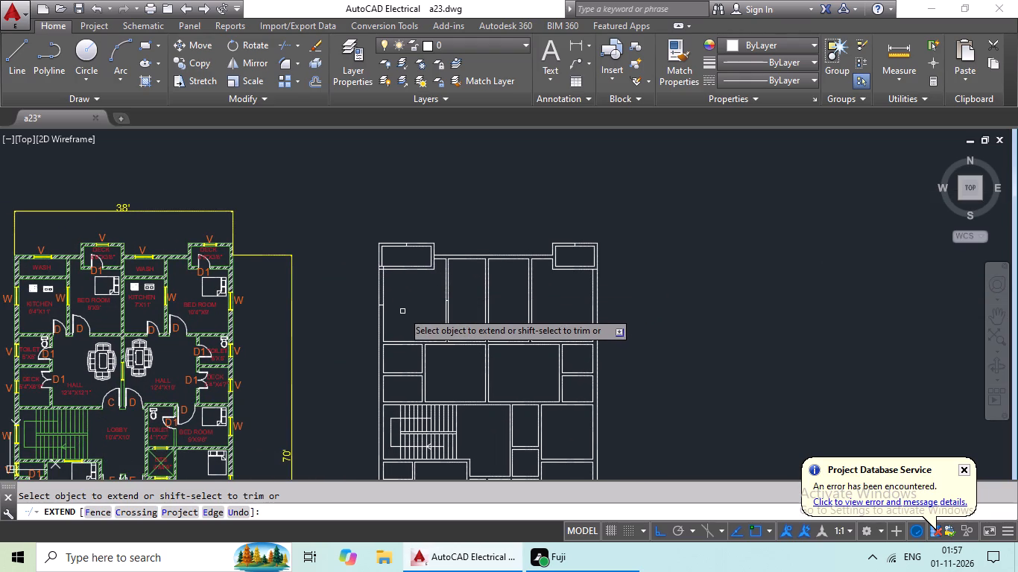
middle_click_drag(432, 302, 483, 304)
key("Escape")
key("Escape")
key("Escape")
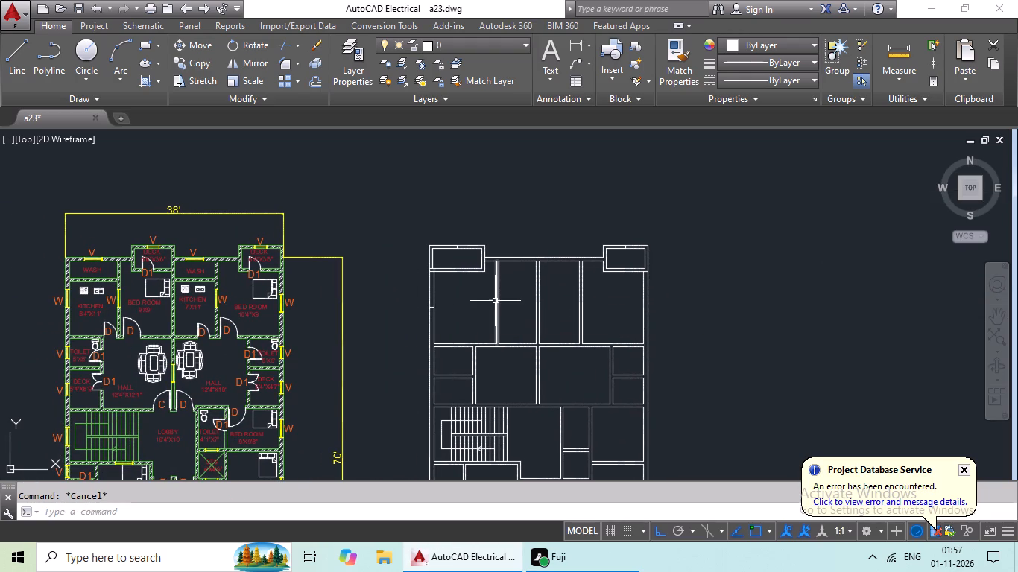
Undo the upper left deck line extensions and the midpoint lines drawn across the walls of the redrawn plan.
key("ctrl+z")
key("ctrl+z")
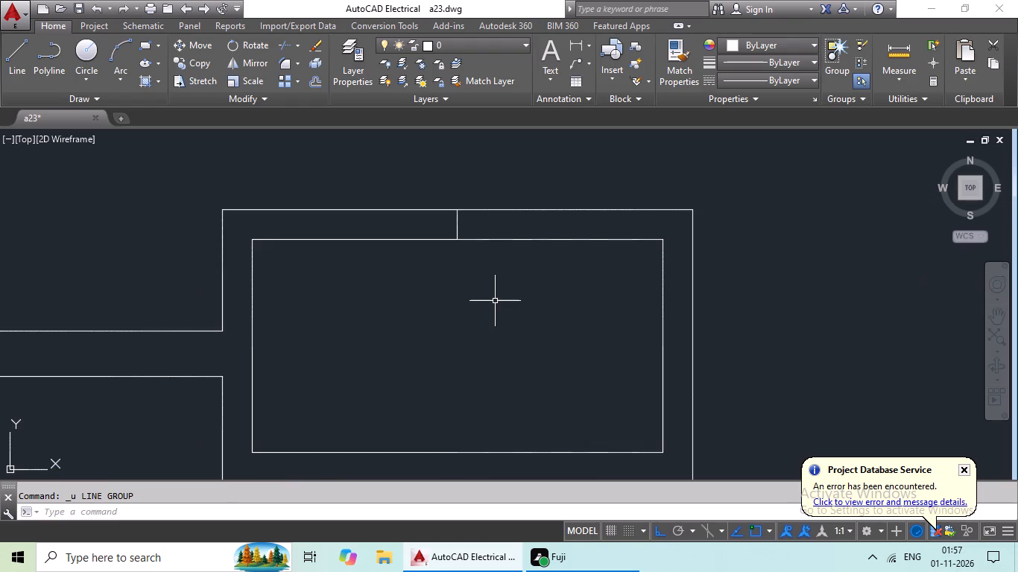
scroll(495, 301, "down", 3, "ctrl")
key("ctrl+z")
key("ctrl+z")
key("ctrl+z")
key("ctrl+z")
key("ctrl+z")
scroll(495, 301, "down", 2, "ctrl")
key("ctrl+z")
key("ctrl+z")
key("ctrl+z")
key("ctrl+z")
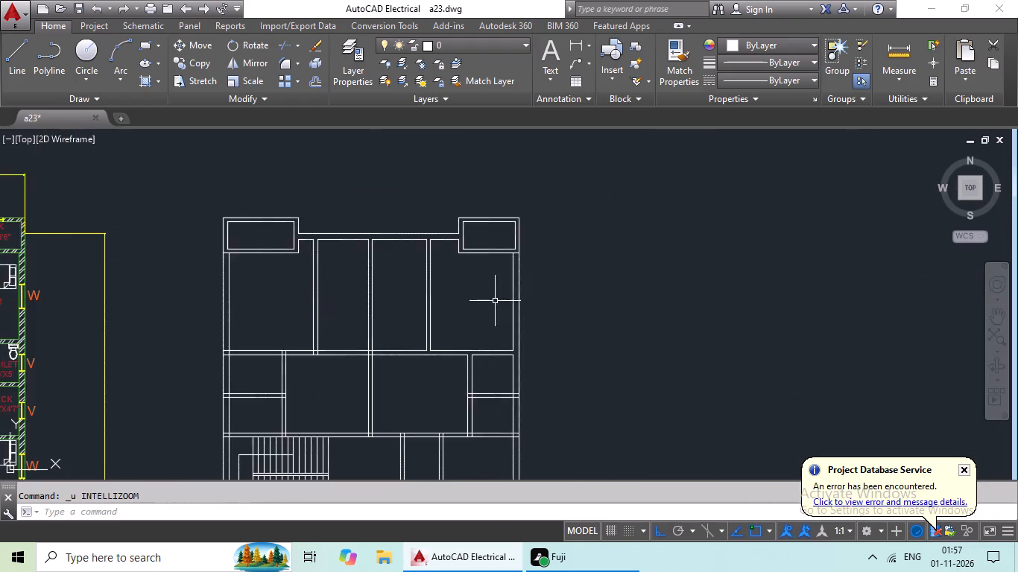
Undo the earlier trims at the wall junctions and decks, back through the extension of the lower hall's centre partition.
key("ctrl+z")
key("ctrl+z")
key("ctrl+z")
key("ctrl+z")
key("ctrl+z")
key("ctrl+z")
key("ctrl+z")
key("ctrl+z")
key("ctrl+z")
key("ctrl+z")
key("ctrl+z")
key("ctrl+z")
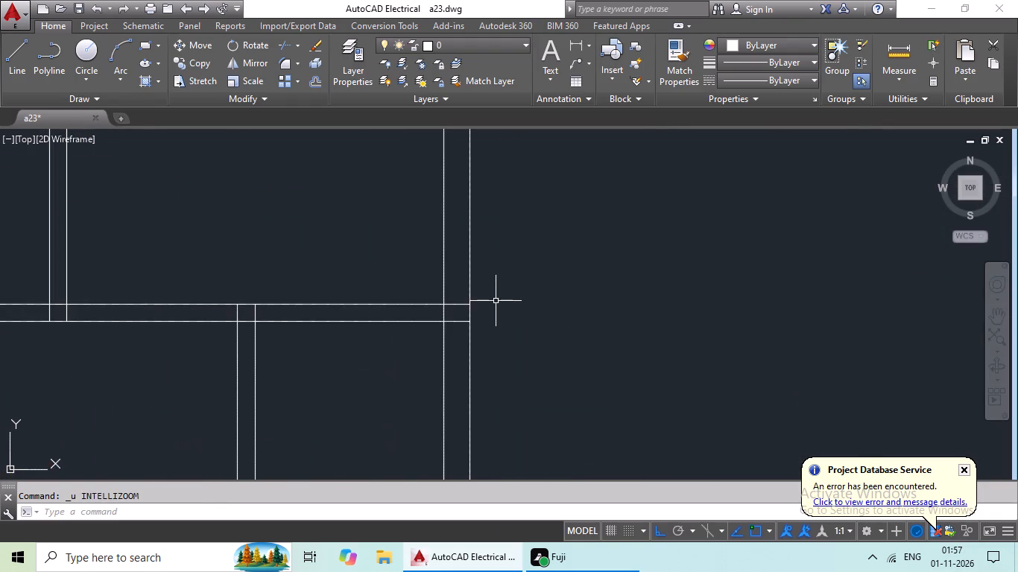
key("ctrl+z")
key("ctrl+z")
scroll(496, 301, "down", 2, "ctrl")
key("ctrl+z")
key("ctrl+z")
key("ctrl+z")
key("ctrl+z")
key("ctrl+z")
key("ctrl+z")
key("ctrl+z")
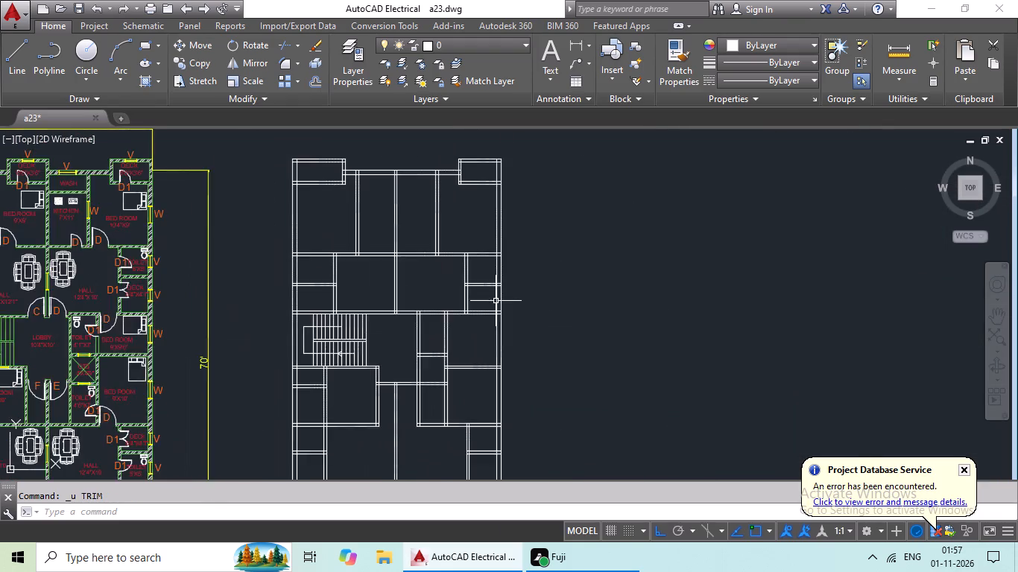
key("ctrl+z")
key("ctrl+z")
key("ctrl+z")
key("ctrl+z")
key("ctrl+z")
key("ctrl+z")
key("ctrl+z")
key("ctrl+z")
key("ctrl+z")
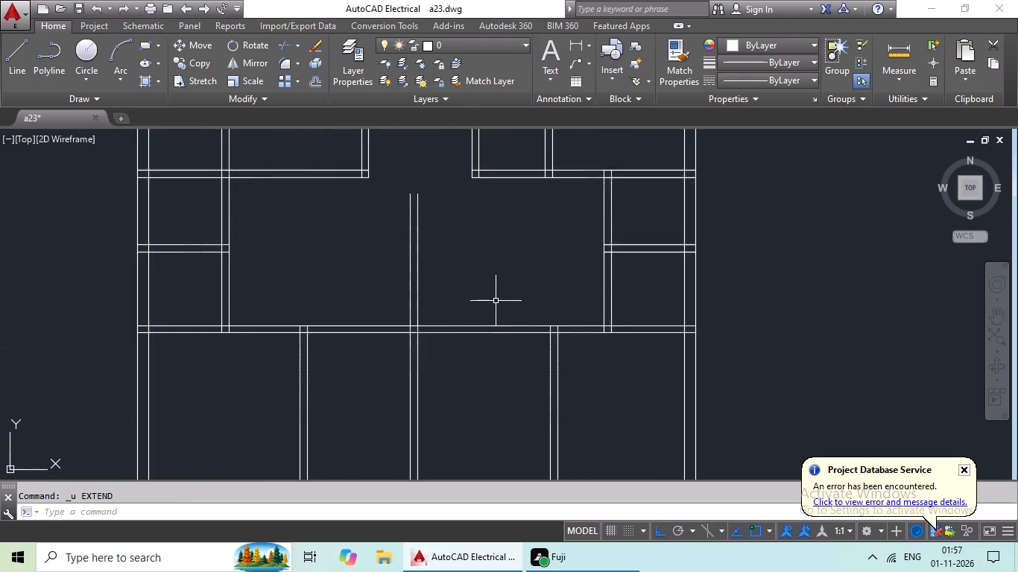
Delete the entire redrawn wall layout beside the reference plan, keeping only the dimensioned first floor plan.
scroll(496, 300, "down", 4)
middle_click_drag(496, 300, 480, 305)
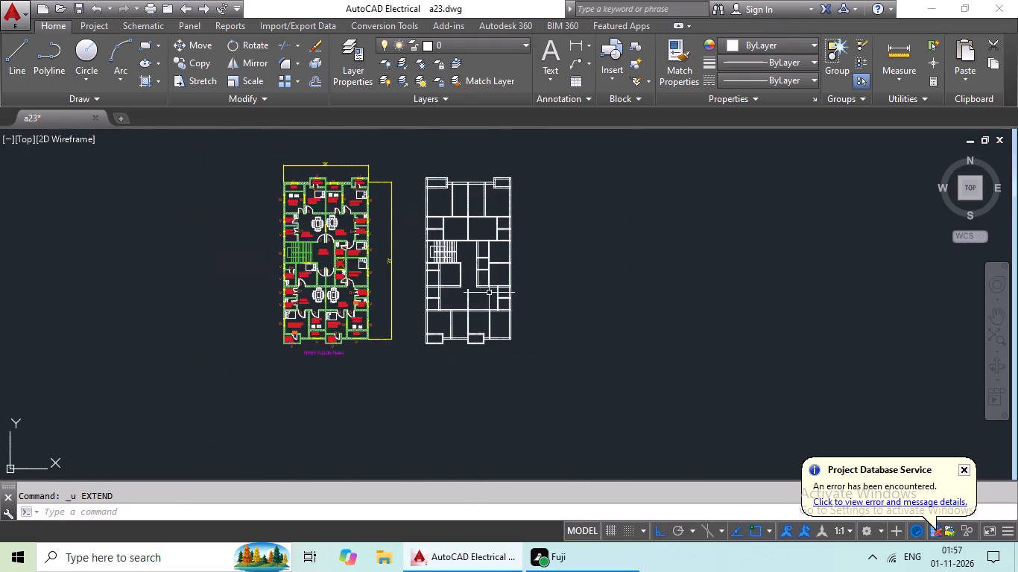
scroll(492, 288, "up", 2)
middle_click_drag(501, 285, 467, 310)
scroll(481, 302, "down", 1)
middle_click_drag(484, 300, 464, 324)
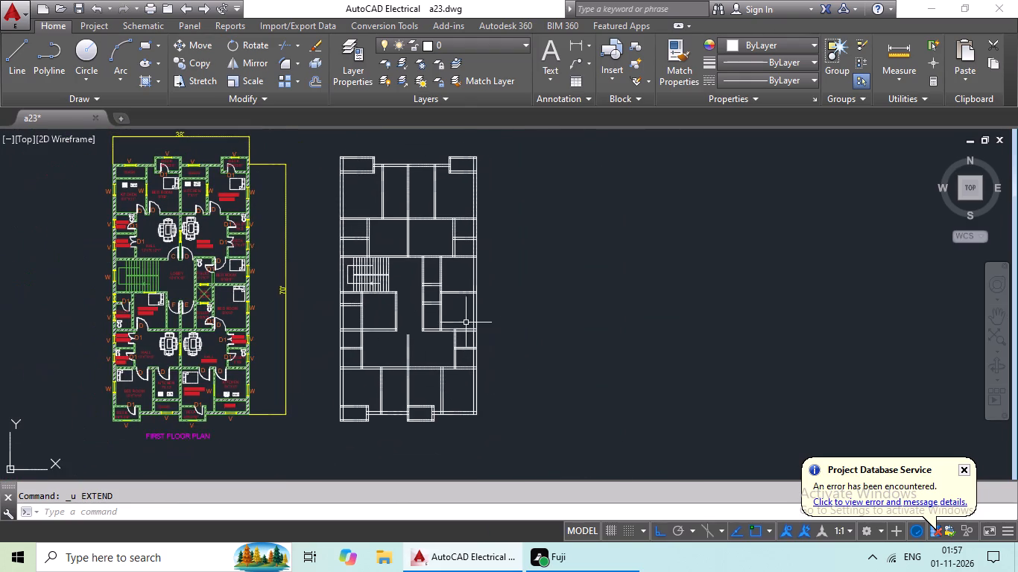
middle_click_drag(473, 317, 443, 335)
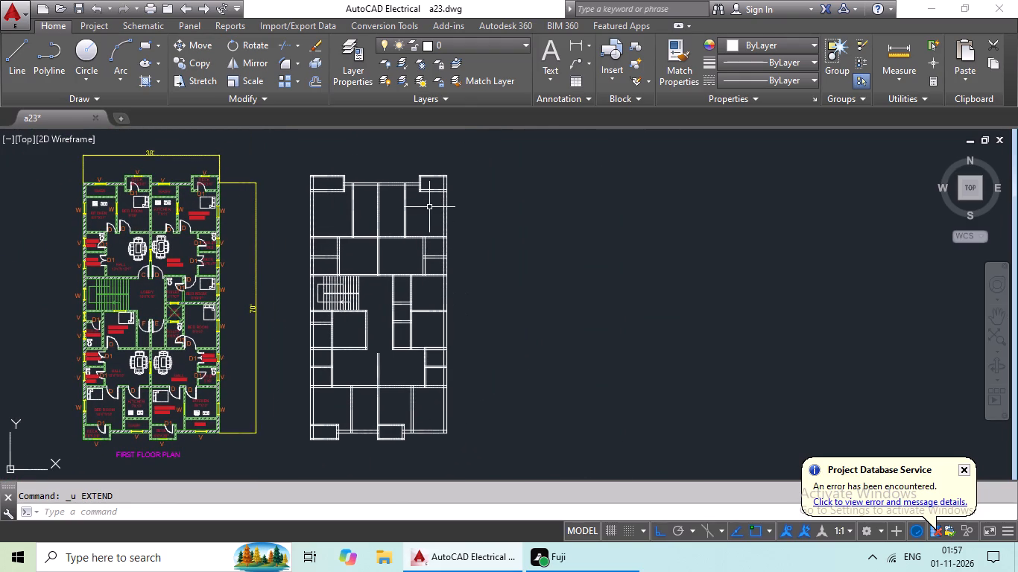
scroll(419, 250, "up", 2)
scroll(419, 250, "down", 2)
middle_click_drag(418, 250, 404, 269)
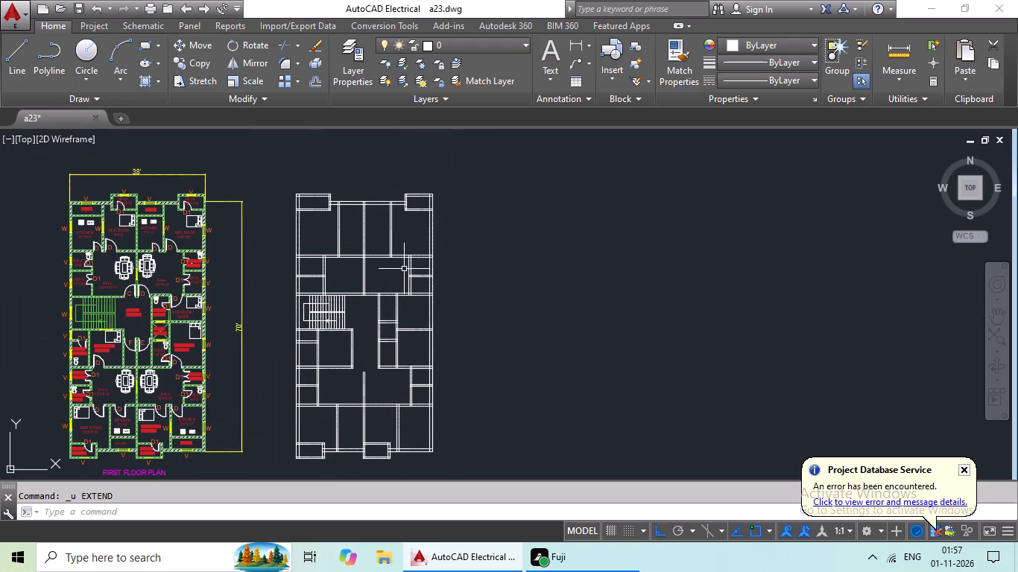
left_click_drag(480, 197, 327, 420)
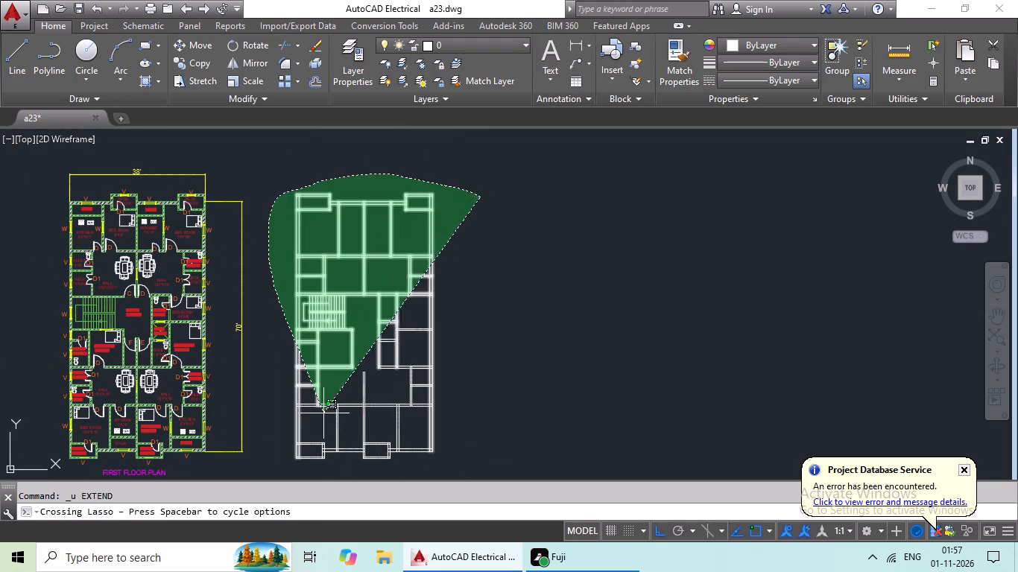
left_click_drag(327, 420, 464, 428)
left_click_drag(498, 393, 282, 413)
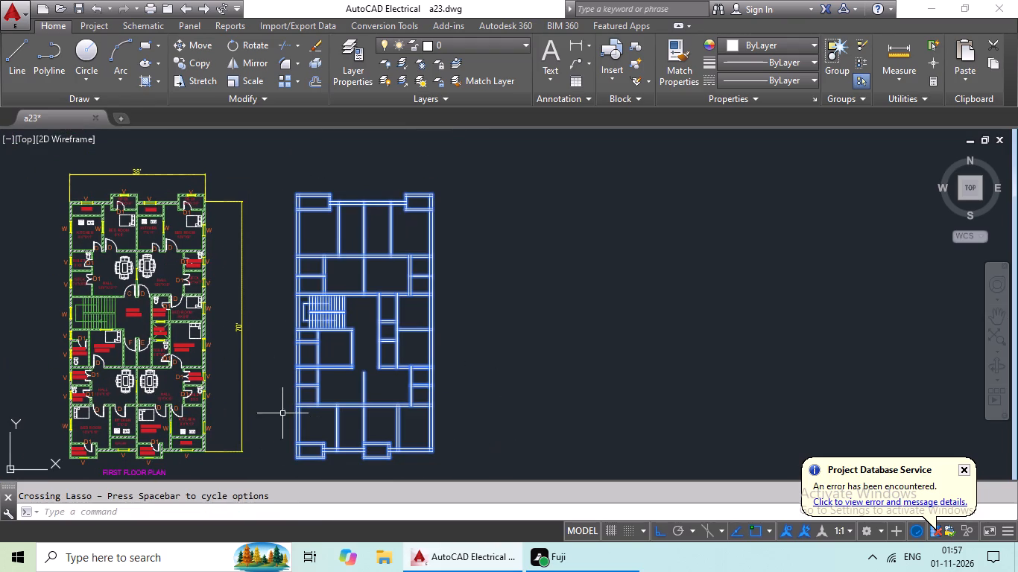
key("Delete")
key("Escape")
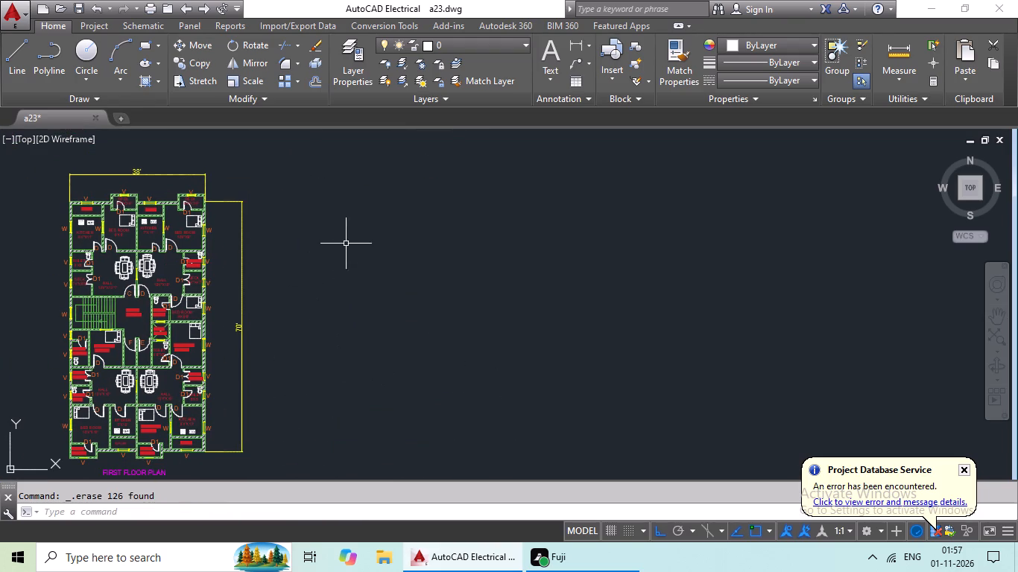
Draw a closed 38' by 70' rectangular outline with lines beside the reference plan, level with its main outer walls.
left_click(9, 48)
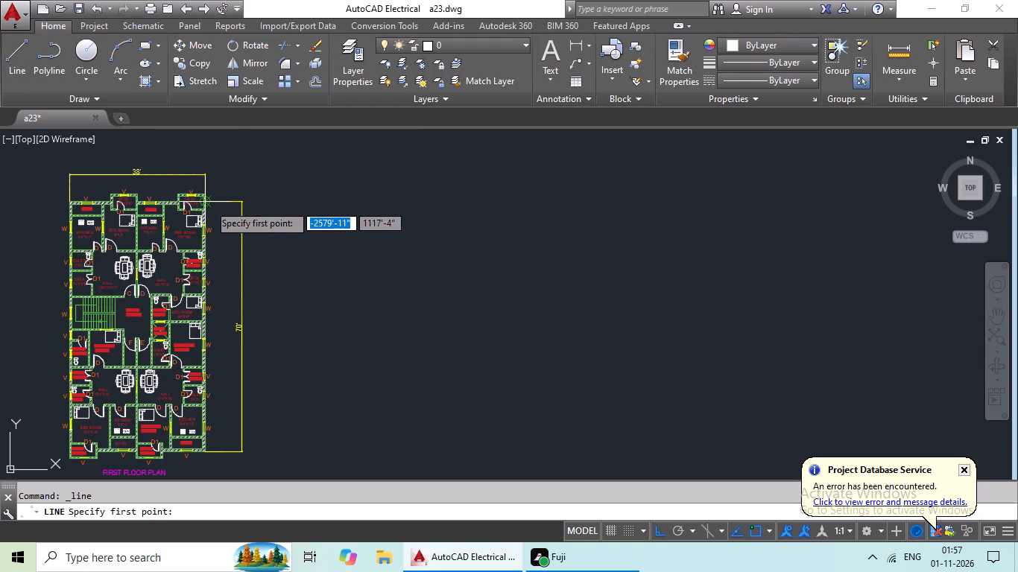
left_click_drag(319, 200, 341, 198)
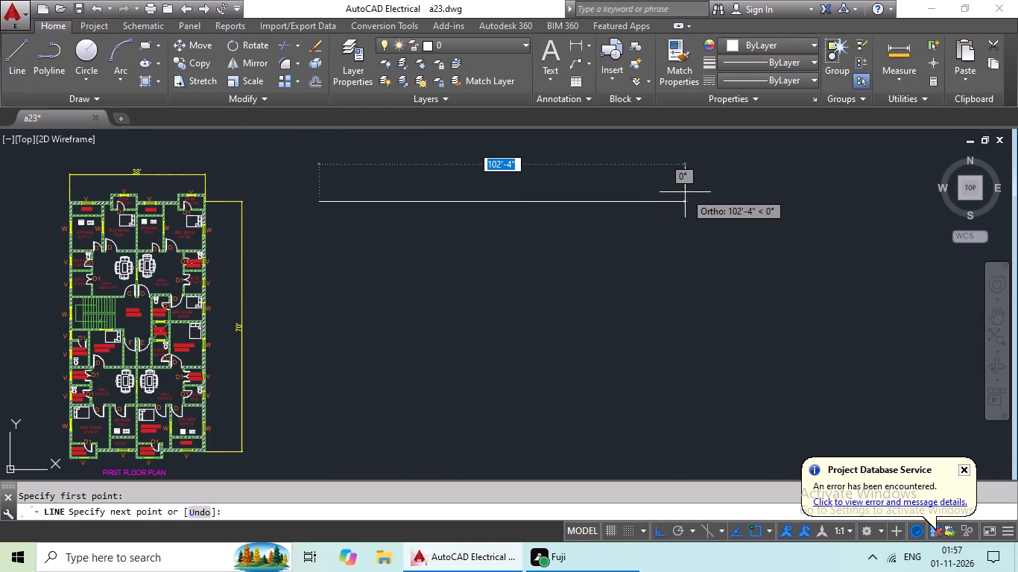
type("389'")
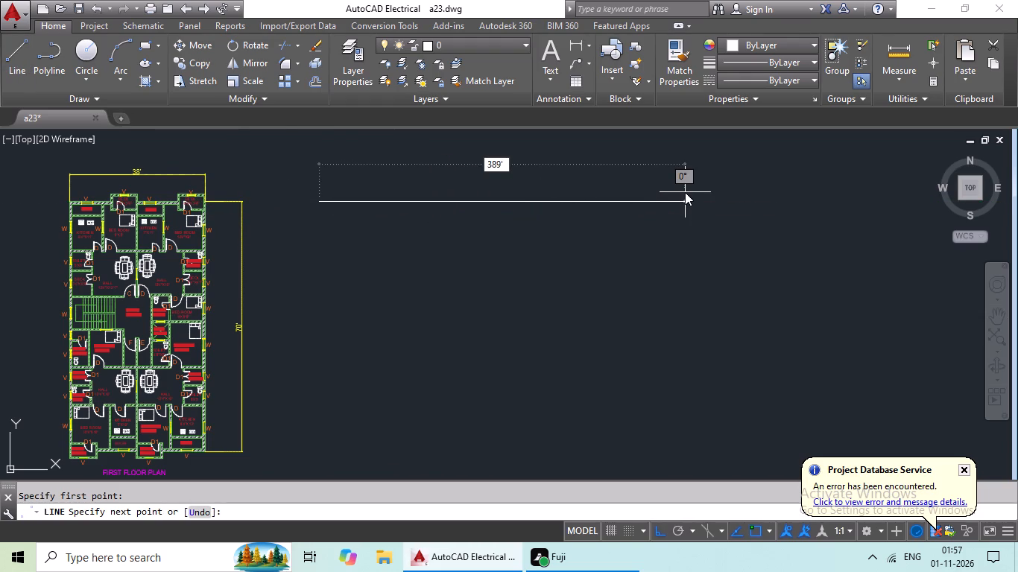
key("BackSpace")
key("BackSpace")
key("BackSpace")
type("8'")
key("Return")
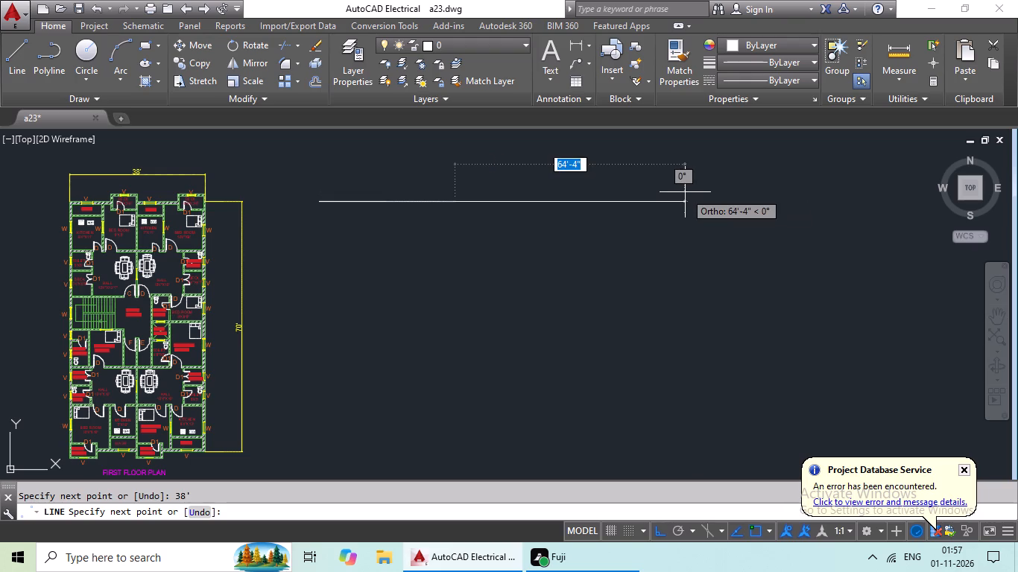
middle_click_drag(531, 382, 542, 352)
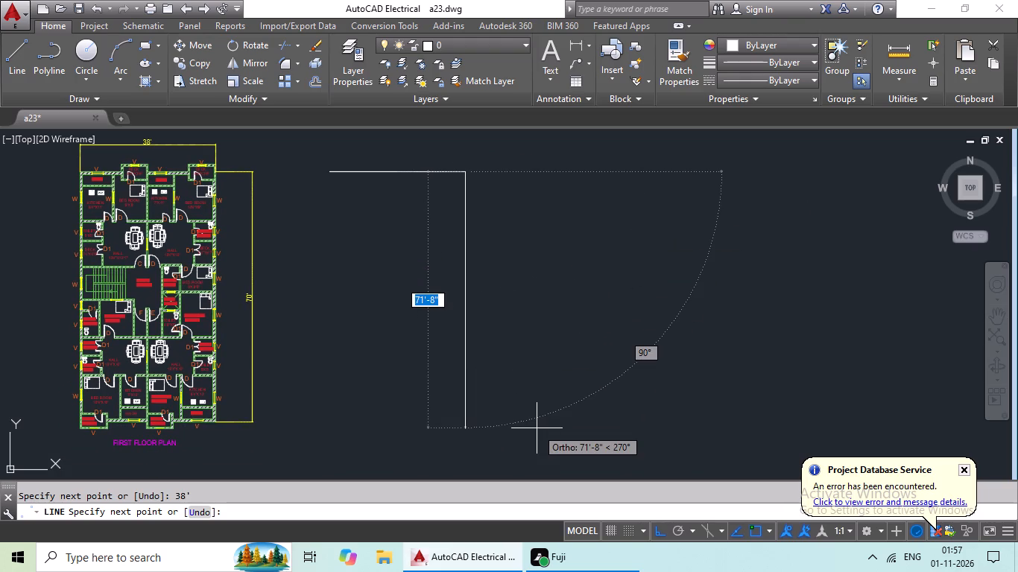
type("70'")
key("Return")
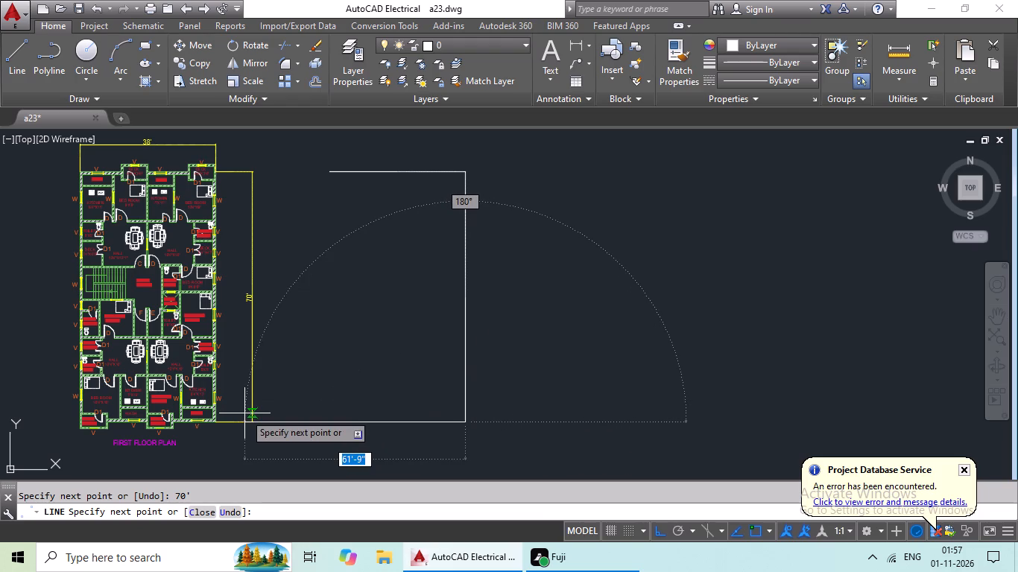
type("38'")
key("Return")
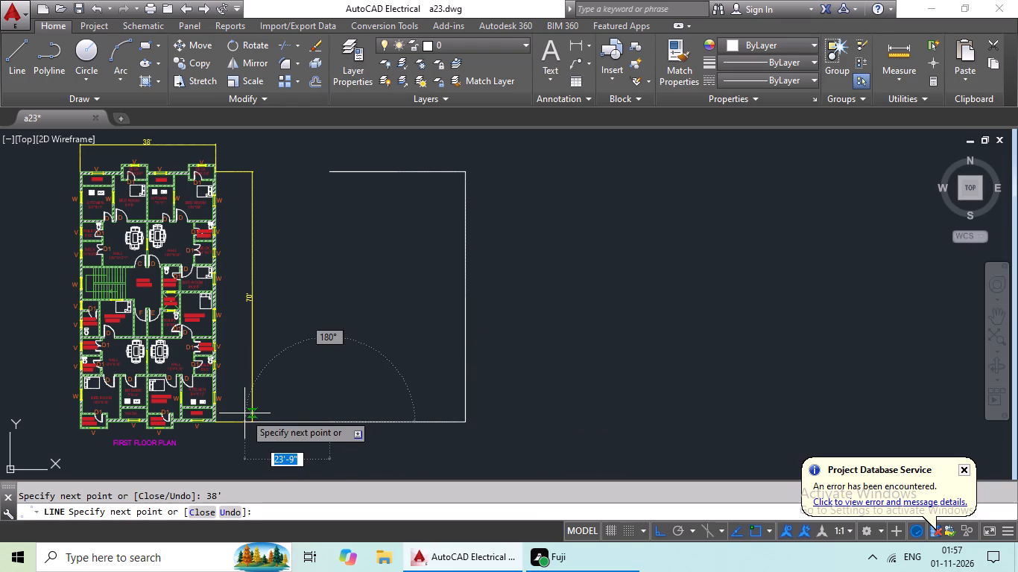
left_click(332, 172)
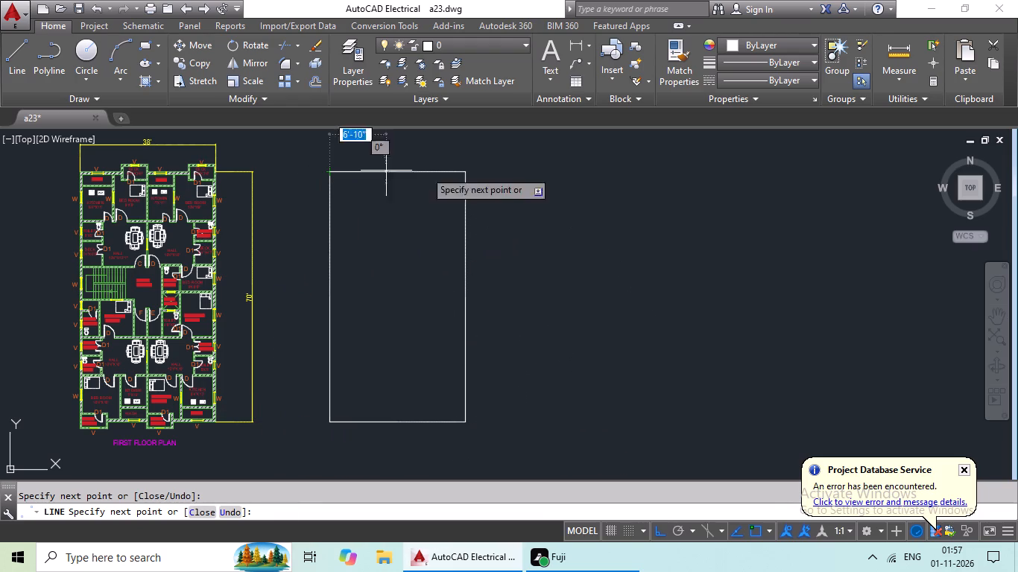
key("Escape")
key("Escape")
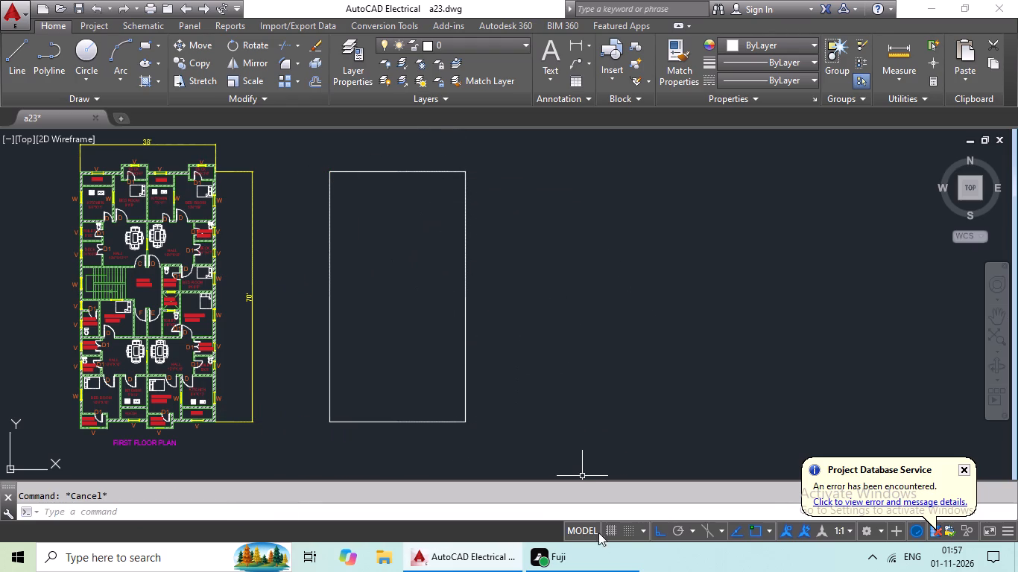
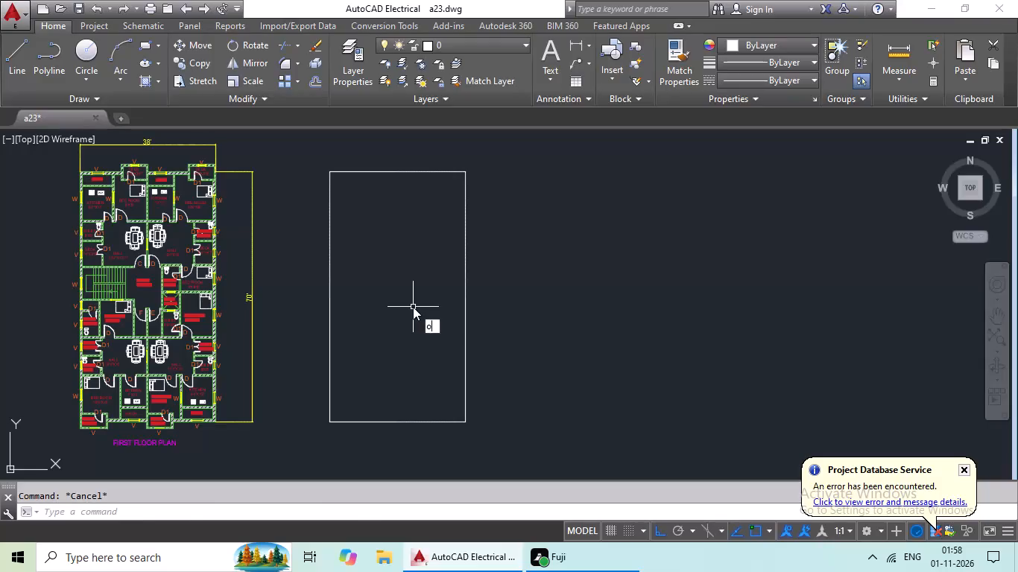
Offset all four sides of the new outline 9" inward to form the outer walls.
key("Return")
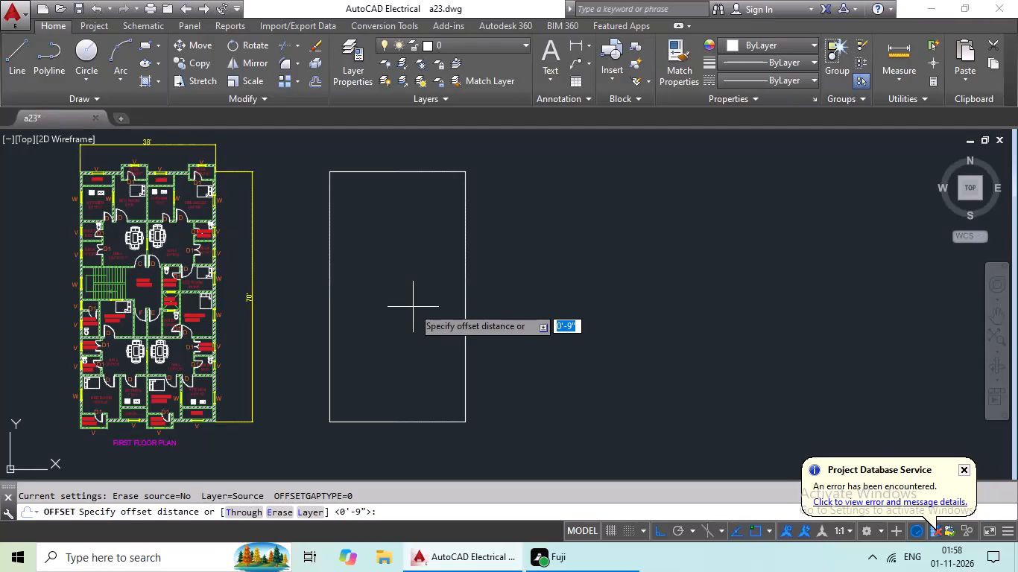
type("9\"")
key("Return")
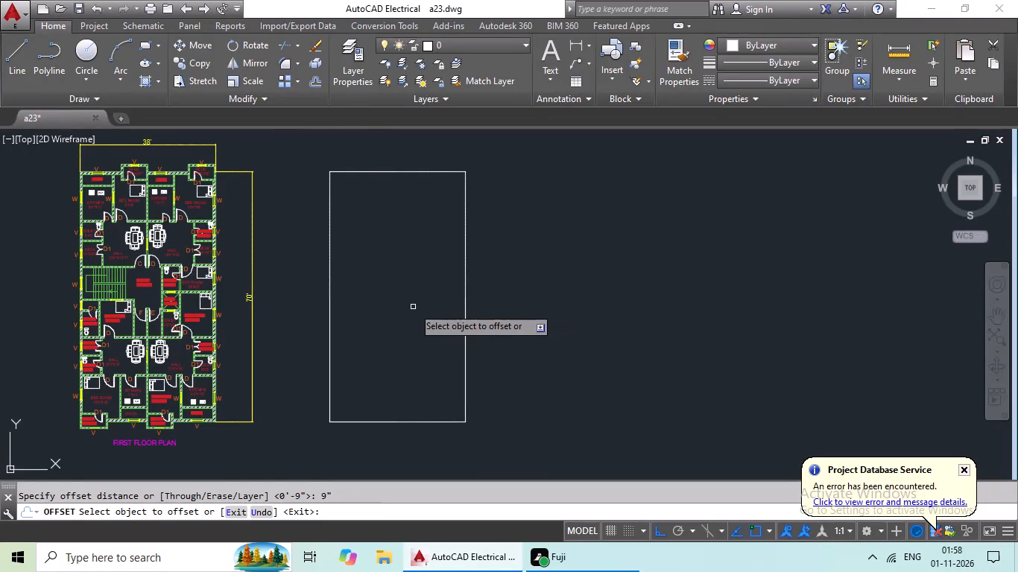
left_click_drag(331, 364, 338, 360)
left_click(393, 340)
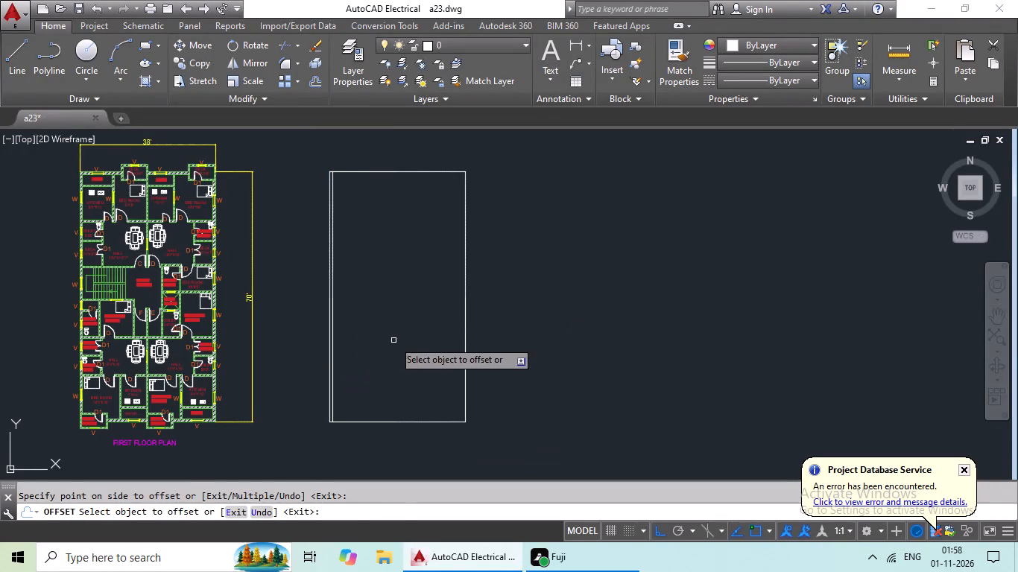
left_click(405, 171)
left_click(404, 238)
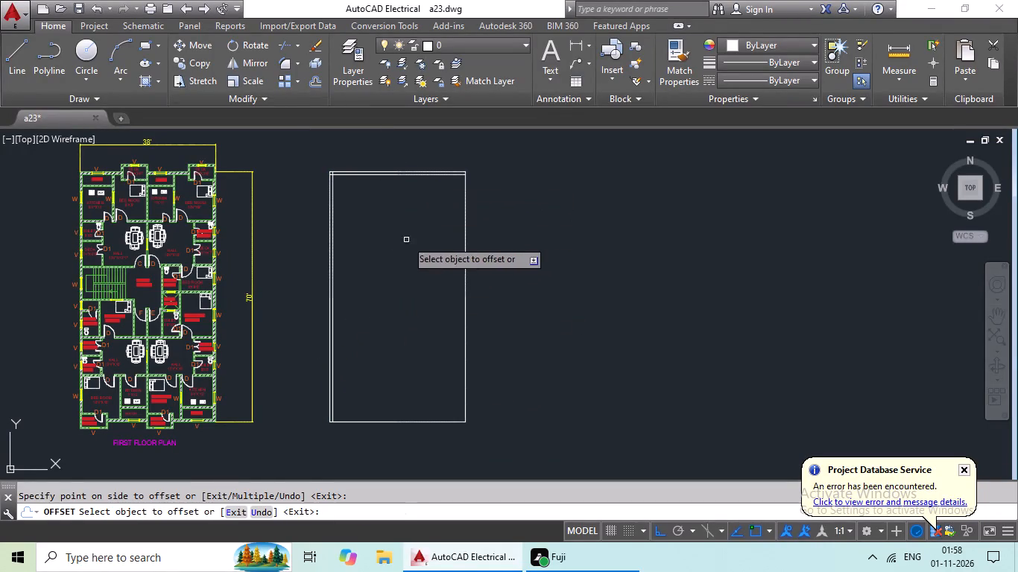
left_click_drag(464, 220, 436, 239)
left_click_drag(409, 255, 407, 274)
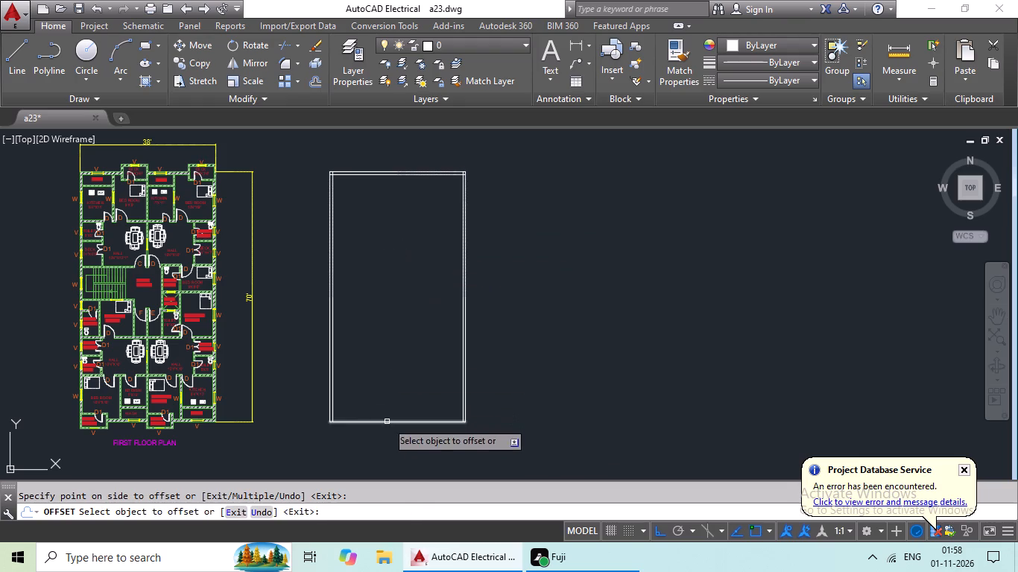
left_click_drag(387, 422, 392, 399)
left_click(399, 366)
scroll(400, 366, "up", 1)
middle_click_drag(402, 363, 514, 340)
middle_click_drag(460, 346, 500, 342)
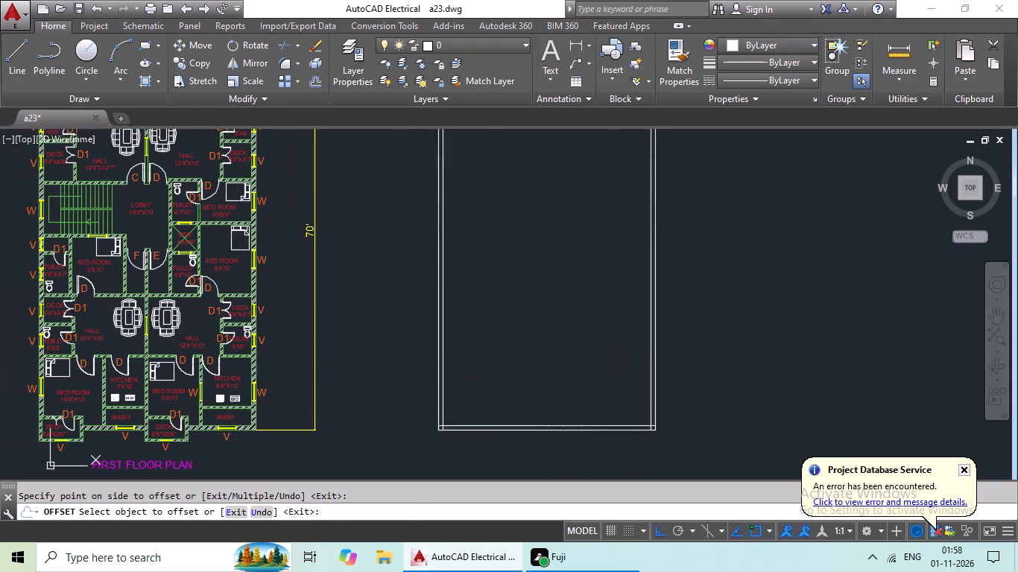
middle_click_drag(500, 342, 531, 331)
key("Escape")
key("Escape")
key("Escape")
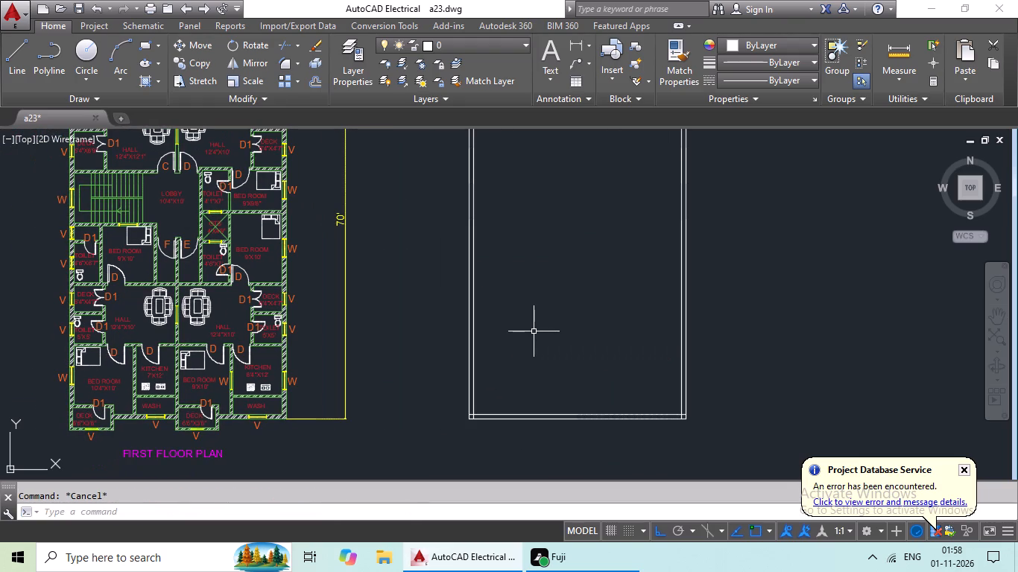
Offset the inner line of the left outer wall 10'4" to the right for the lower left bedroom's width.
key("o")
key("Return")
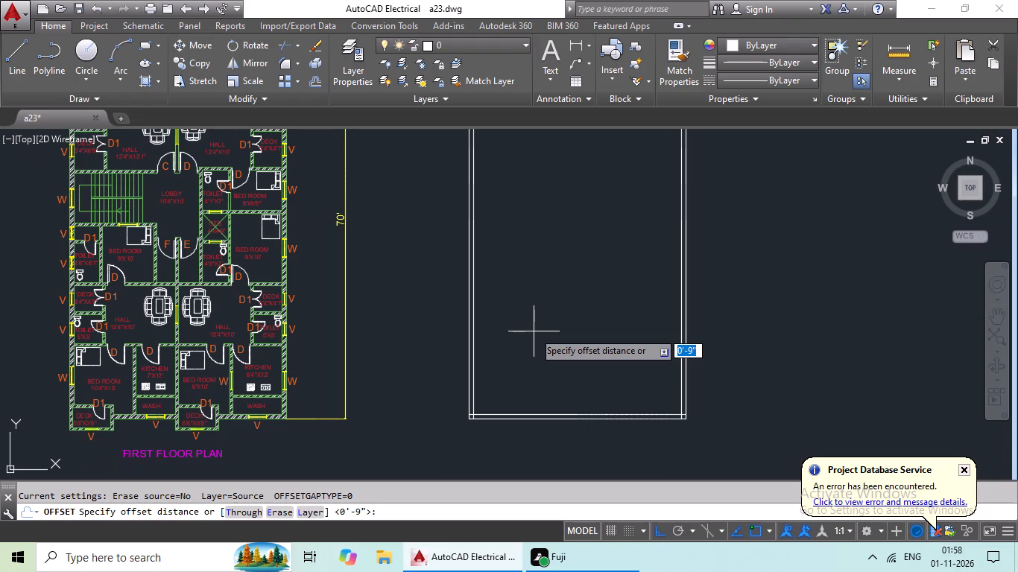
type("10'")
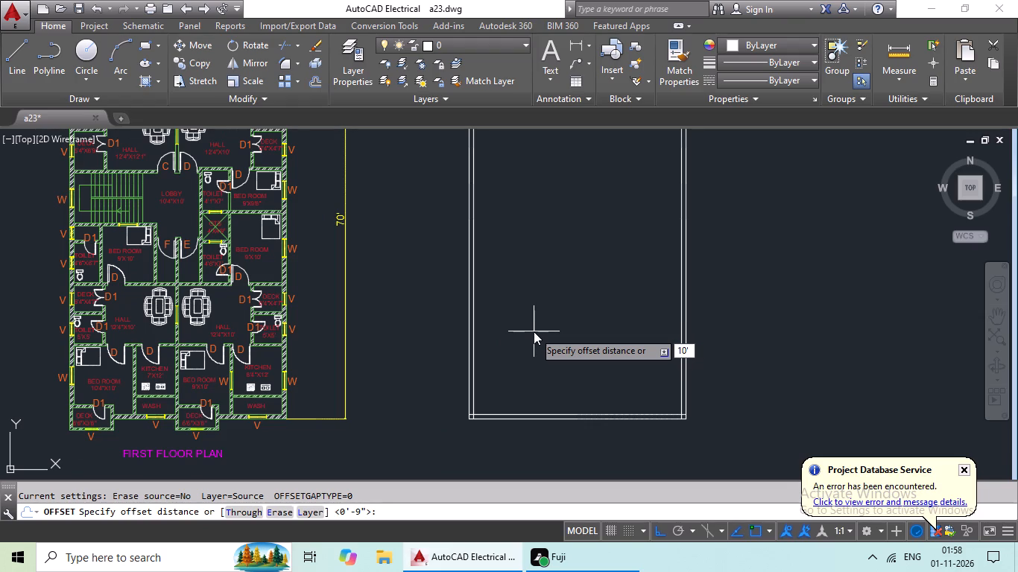
type("4\"")
key("Return")
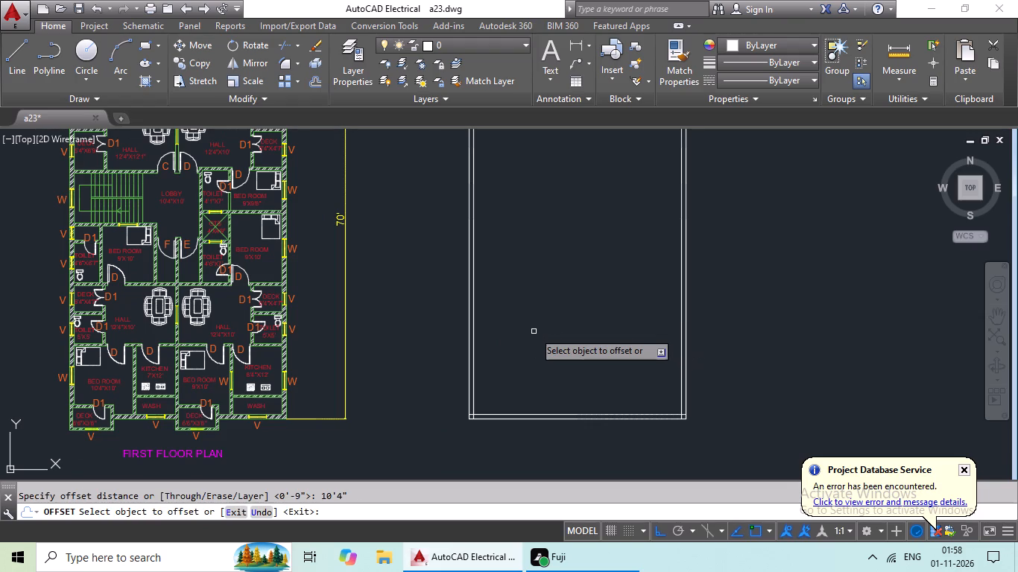
left_click(475, 365)
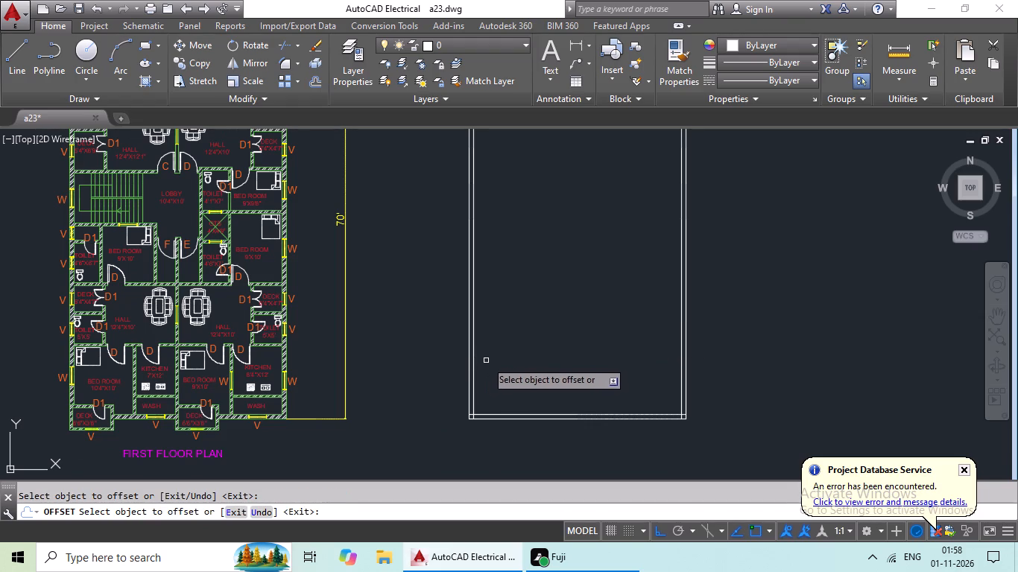
left_click_drag(474, 375, 522, 366)
left_click_drag(536, 366, 551, 373)
key("Escape")
key("Escape")
Offset the new vertical bedroom line 6" to the right to give the partition its thickness.
key("o")
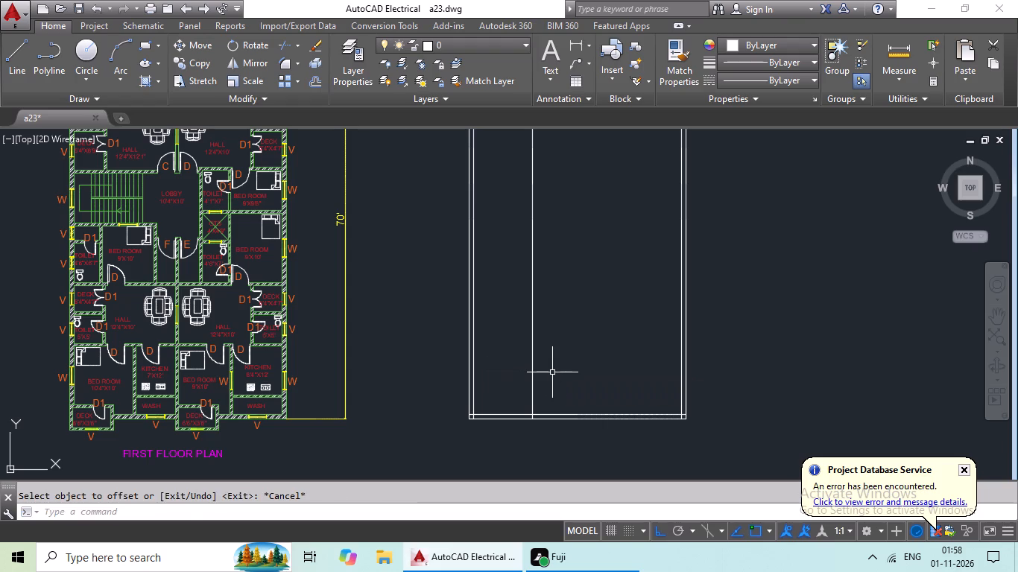
key("Return")
type("6\"")
key("Return")
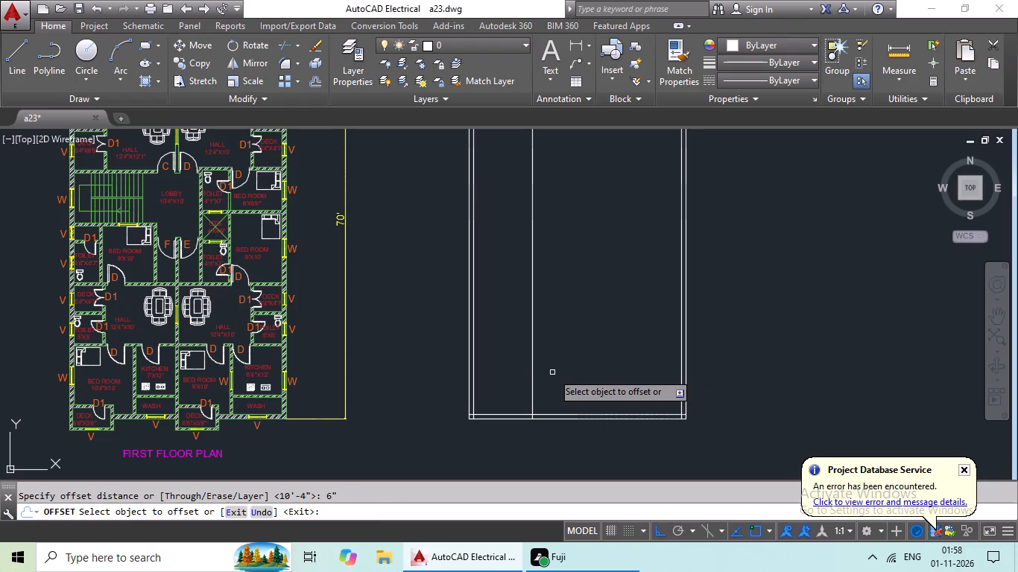
left_click_drag(531, 375, 549, 375)
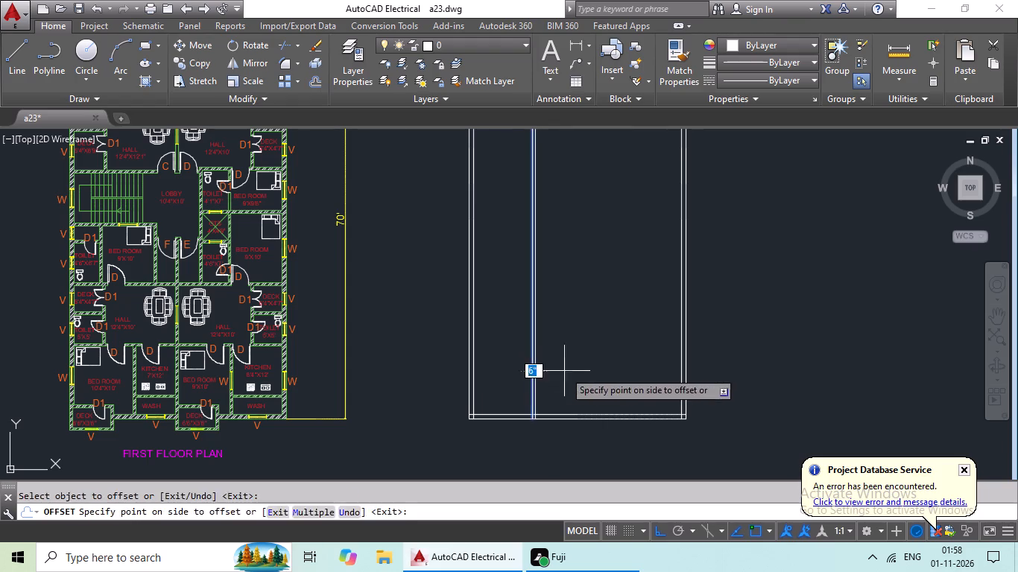
left_click(564, 371)
key("Escape")
key("Escape")
Offset the bedroom partition's right line 7' to the right for the kitchen's width.
key("o")
key("Return")
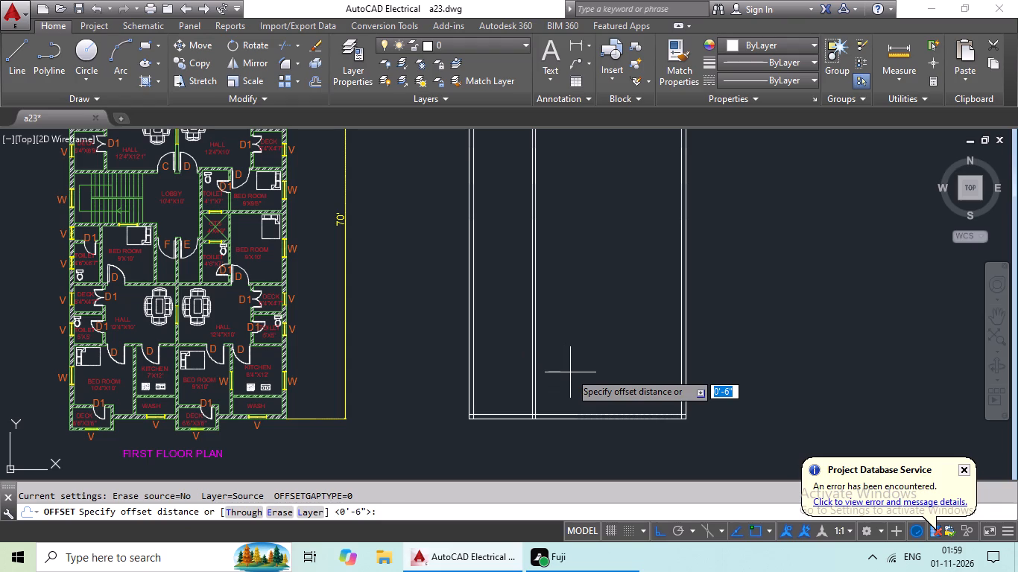
key("7")
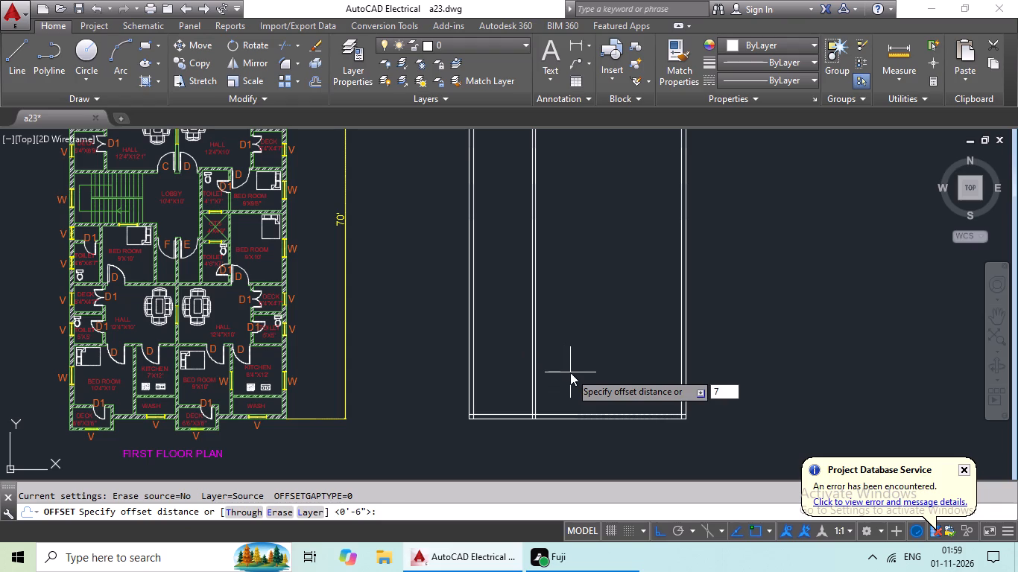
key("apostrophe")
key("Return")
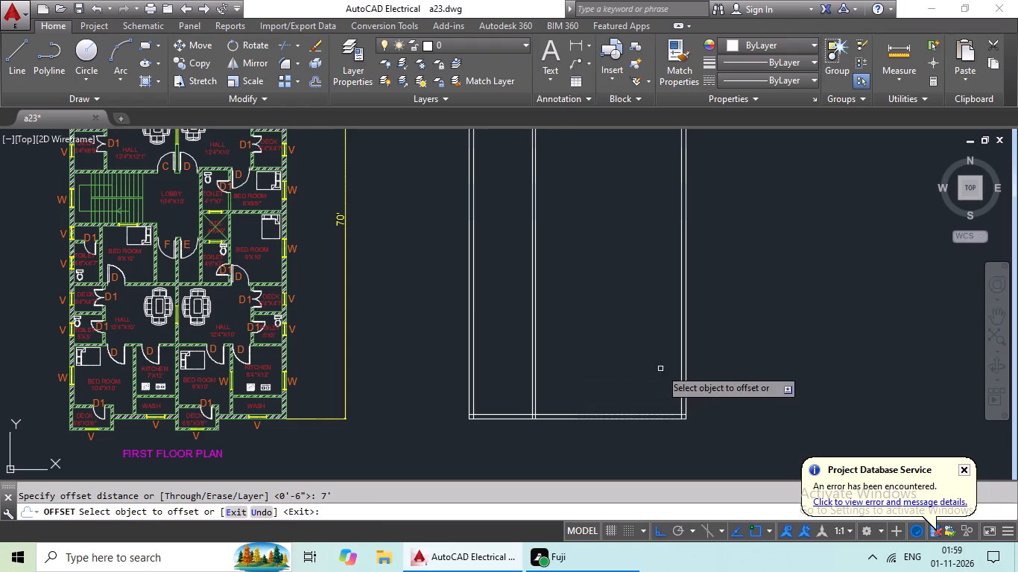
left_click_drag(534, 381, 613, 381)
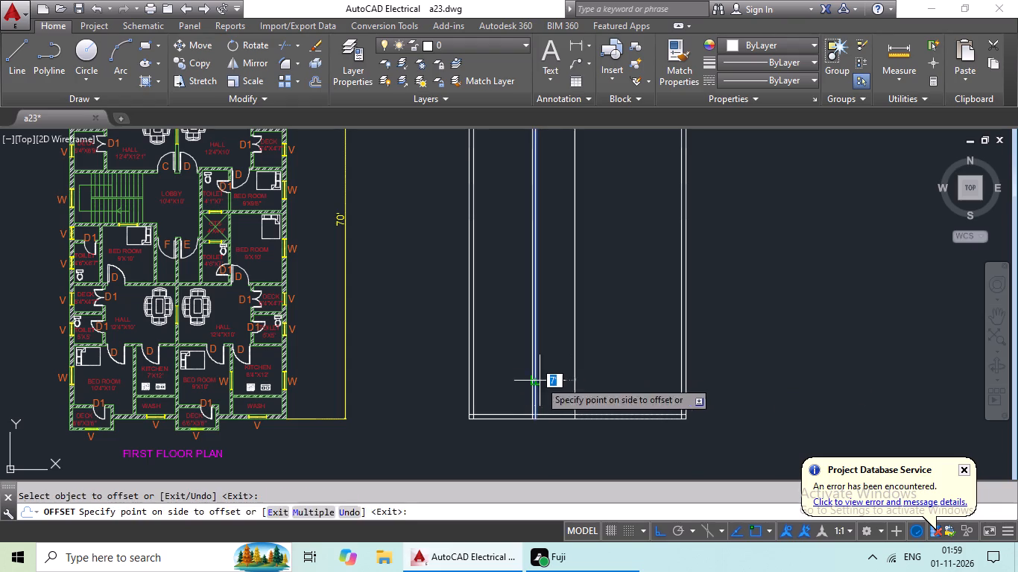
left_click_drag(698, 375, 675, 379)
left_click(601, 387)
key("Escape")
key("Escape")
Offset the kitchen's right-hand boundary line 6" to the right to form the central partition.
key("o")
key("Return")
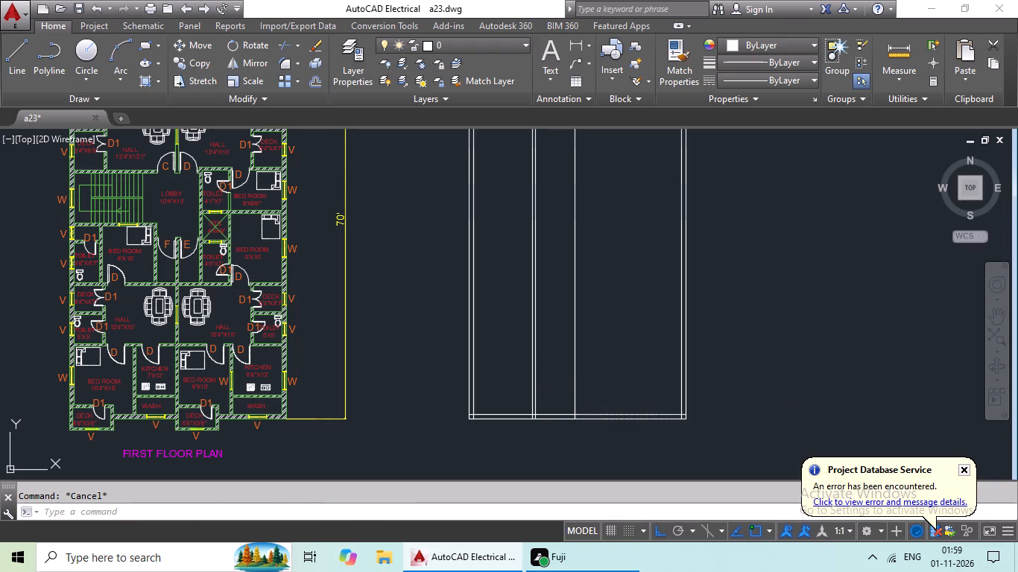
type("6\"")
key("Return")
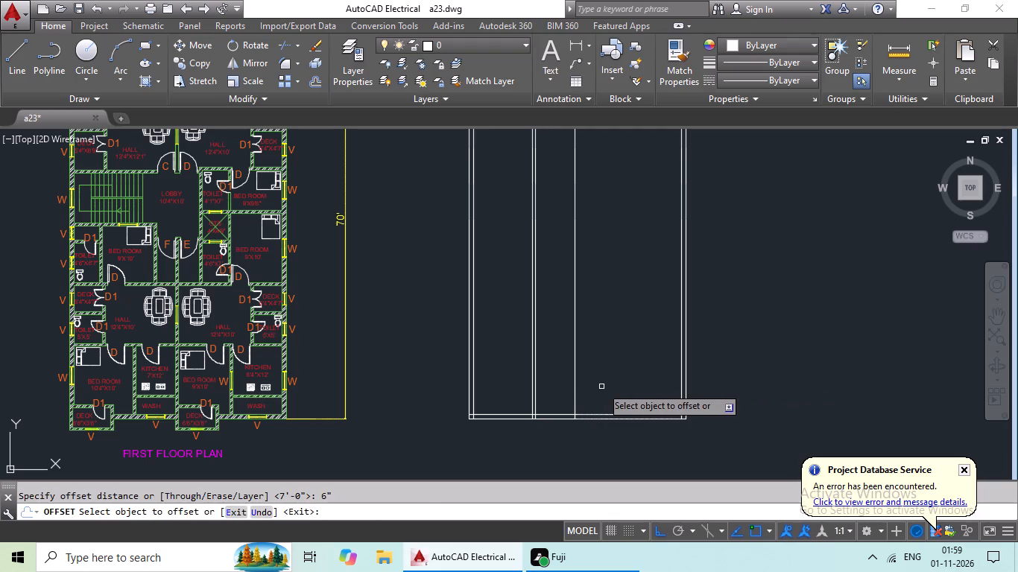
left_click_drag(574, 398, 593, 391)
left_click(613, 382)
key("Escape")
key("Escape")
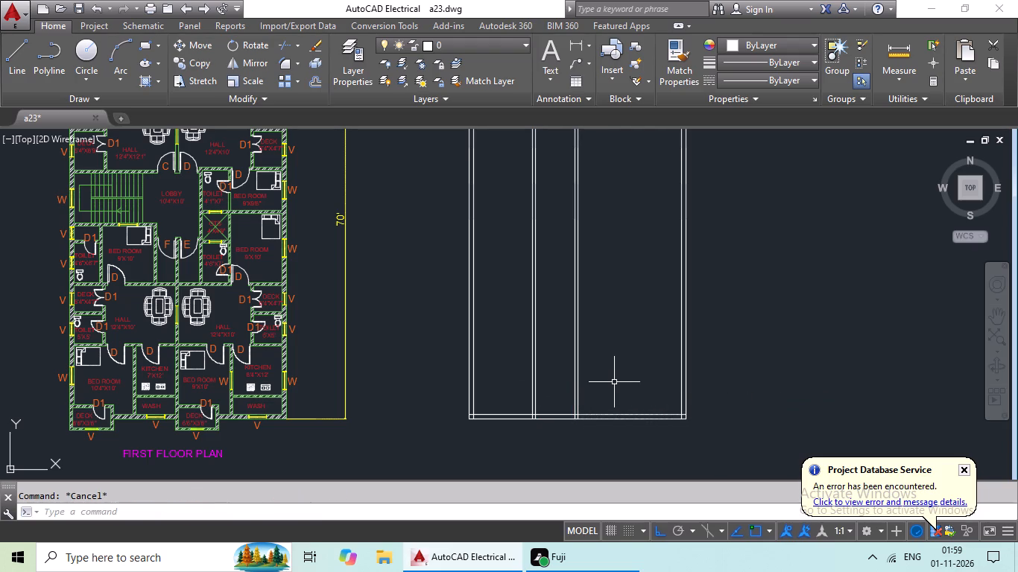
Offset the central partition's right line 9' to the right for the second lower bedroom's width.
key("o")
key("Return")
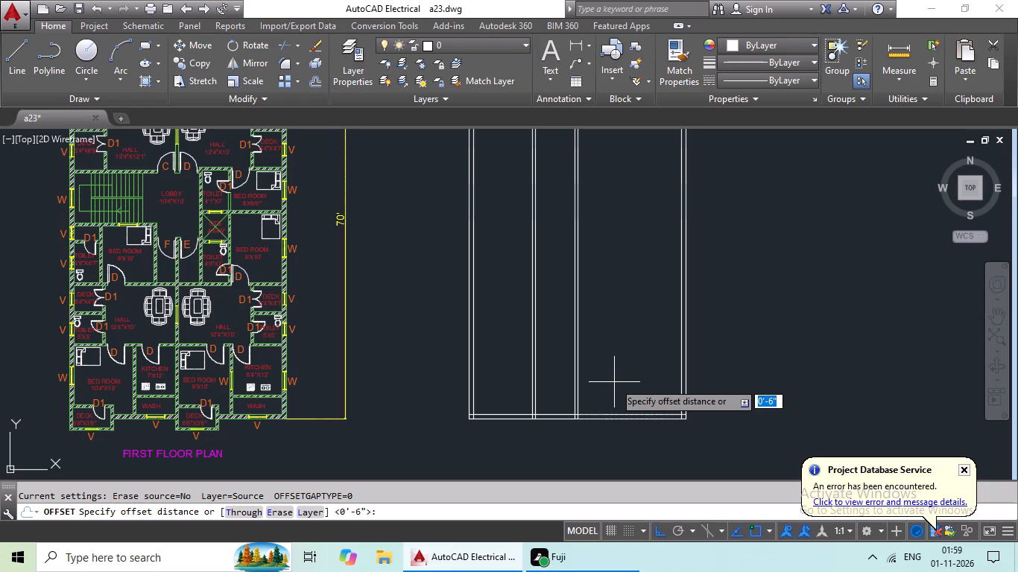
type("9+")
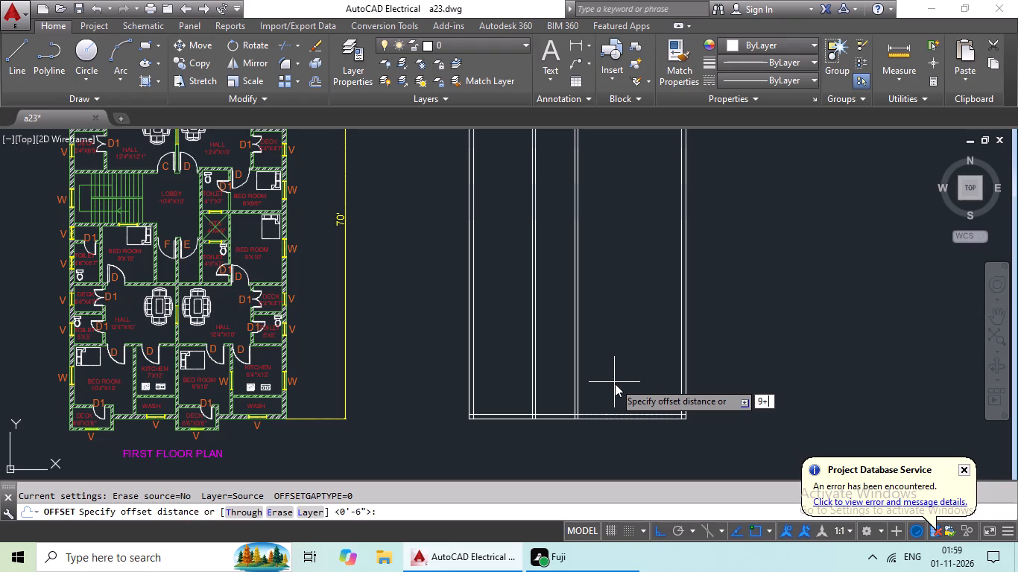
key("apostrophe")
key("BackSpace")
key("BackSpace")
key("apostrophe")
key("Return")
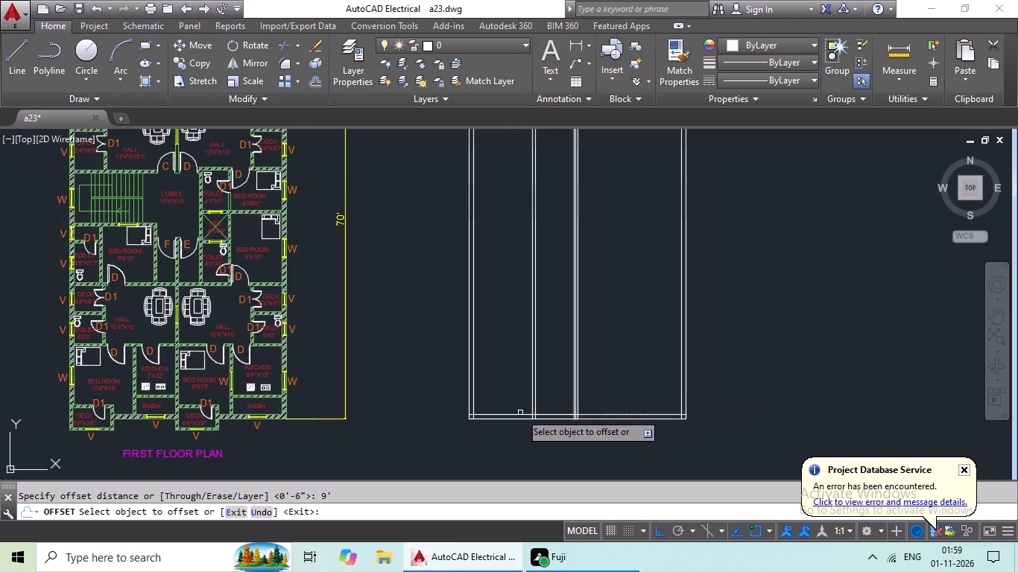
left_click(578, 389)
left_click(649, 355)
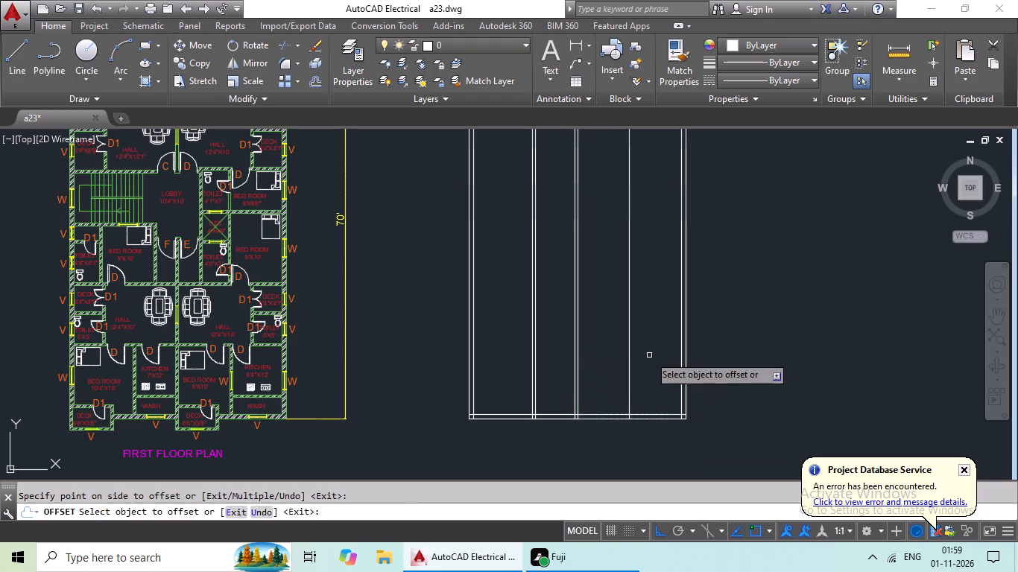
key("Escape")
key("Escape")
Offset the second bedroom's right-hand boundary line 6" to the right to form its partition with the kitchen.
key("o")
key("Return")
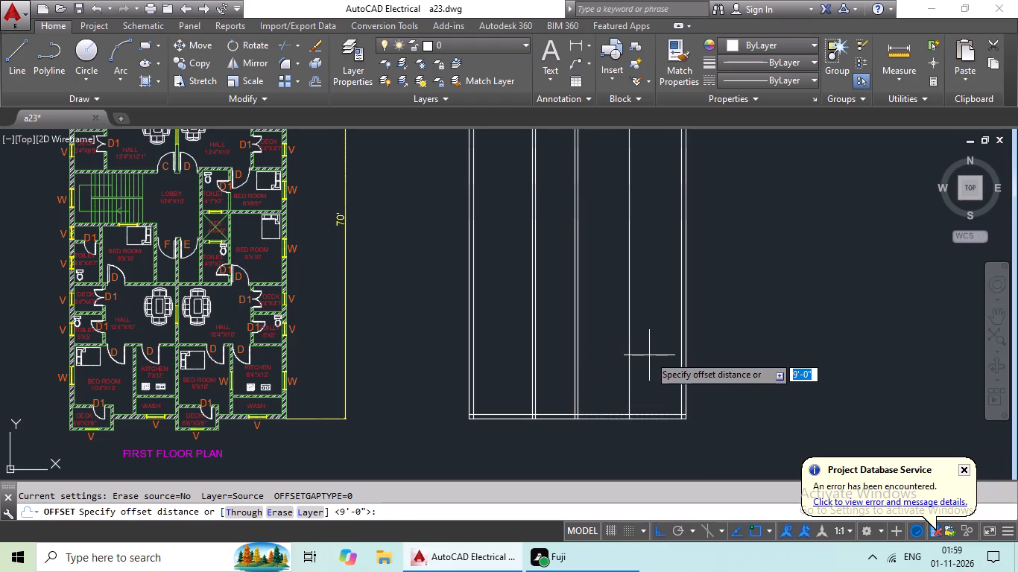
key("6")
key("shift+quotedbl")
key("Return")
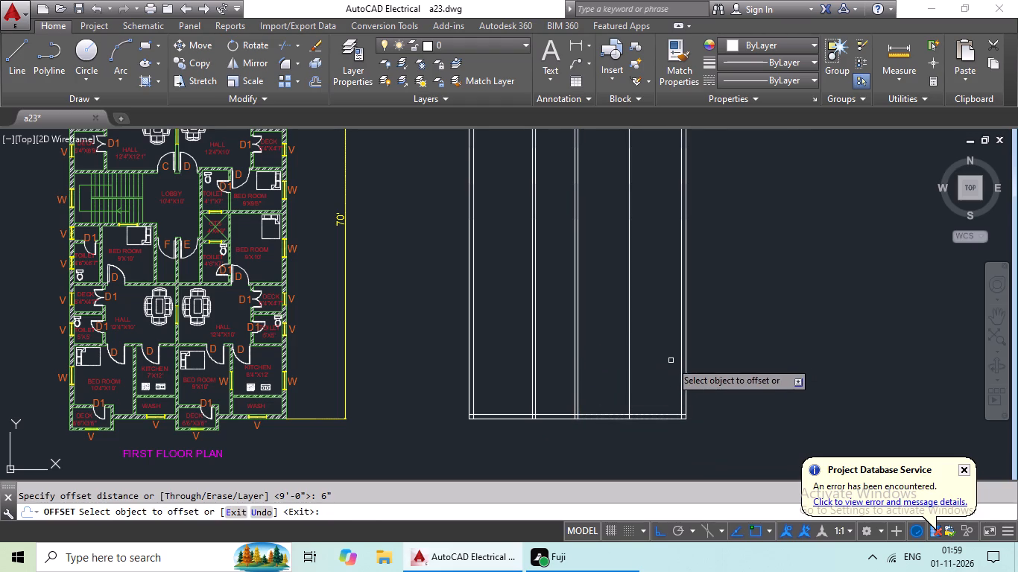
left_click_drag(628, 349, 642, 345)
left_click(650, 340)
key("Escape")
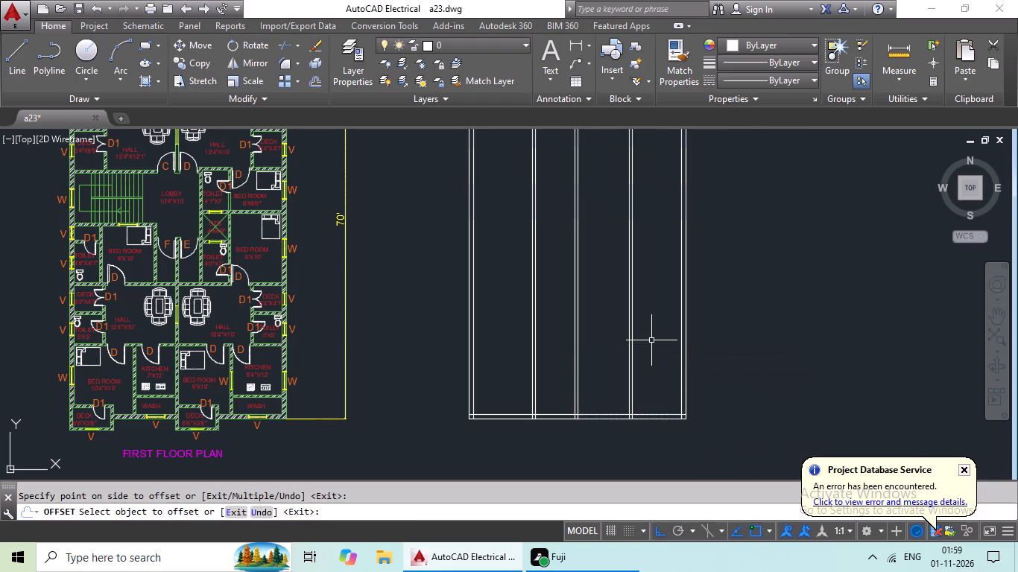
key("Escape")
key("Escape")
Offset the inner line of the bottom outer wall 12' upward for the depth of the lower rooms.
key("o")
key("Return")
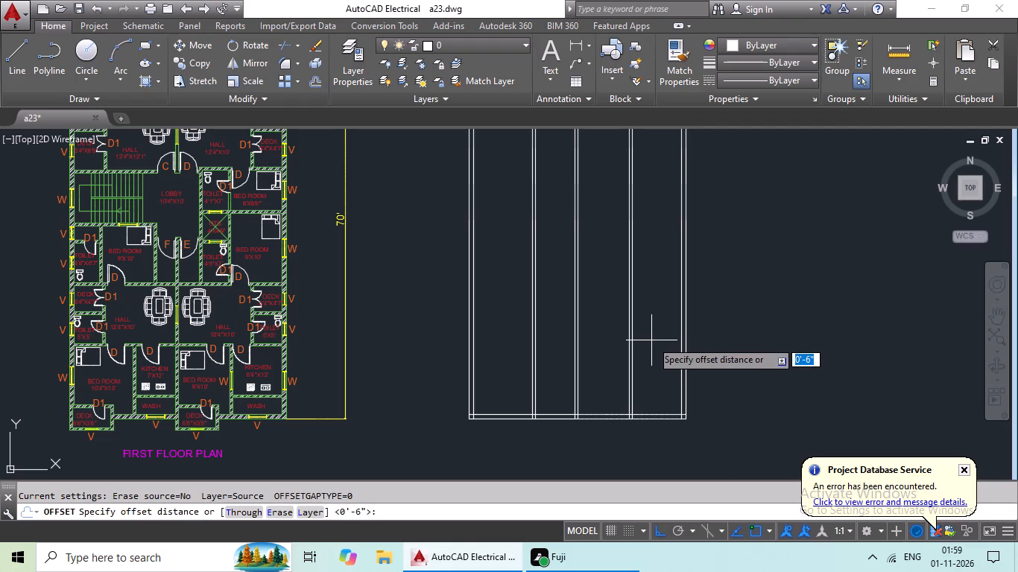
type("12'")
key("Return")
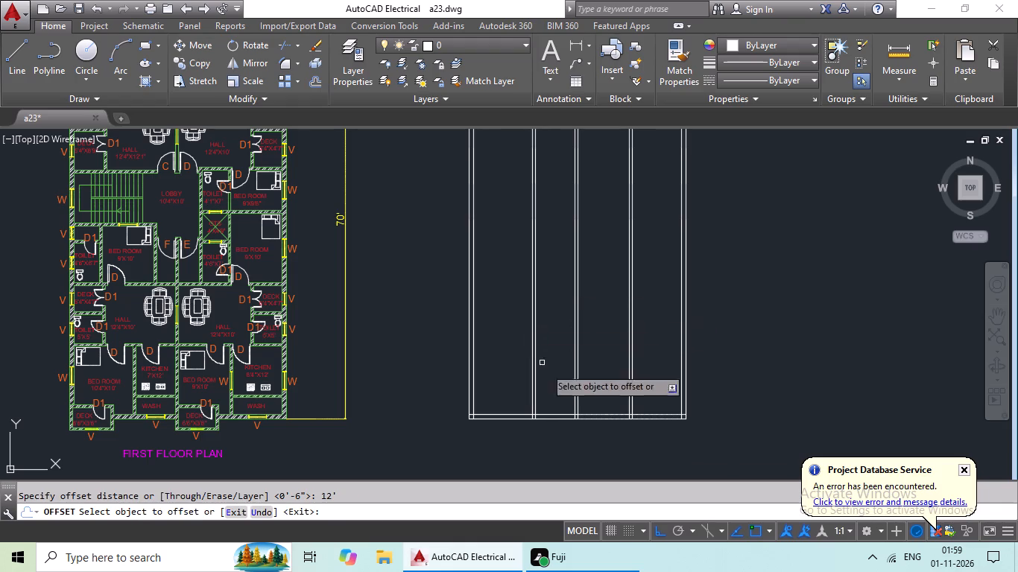
left_click_drag(605, 416, 614, 377)
left_click(613, 354)
key("Escape")
key("Escape")
key("Escape")
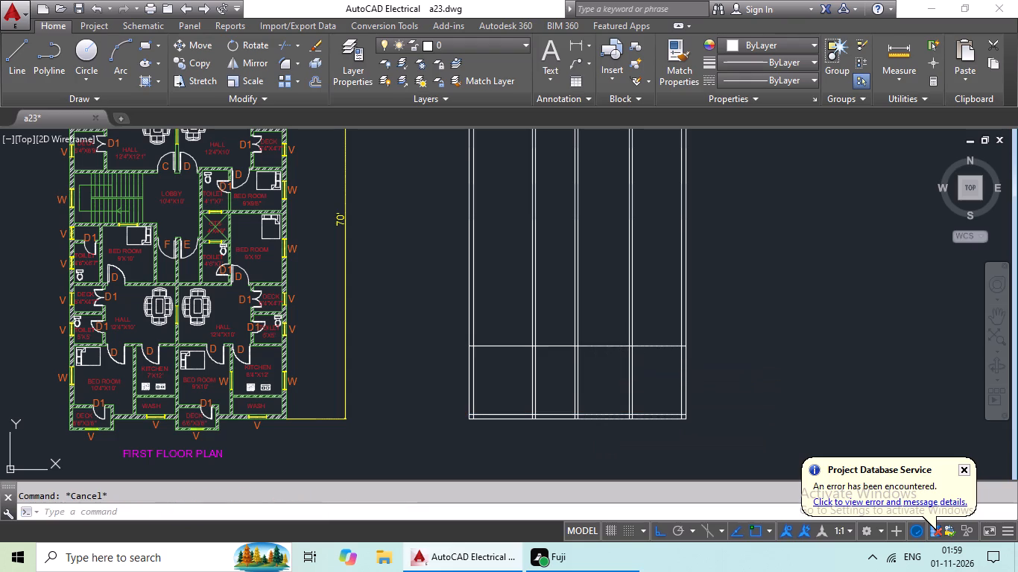
Offset the new horizontal line 6" upward to form the wall above the lower bedrooms and kitchens.
key("o")
key("Return")
type("6\"")
key("Return")
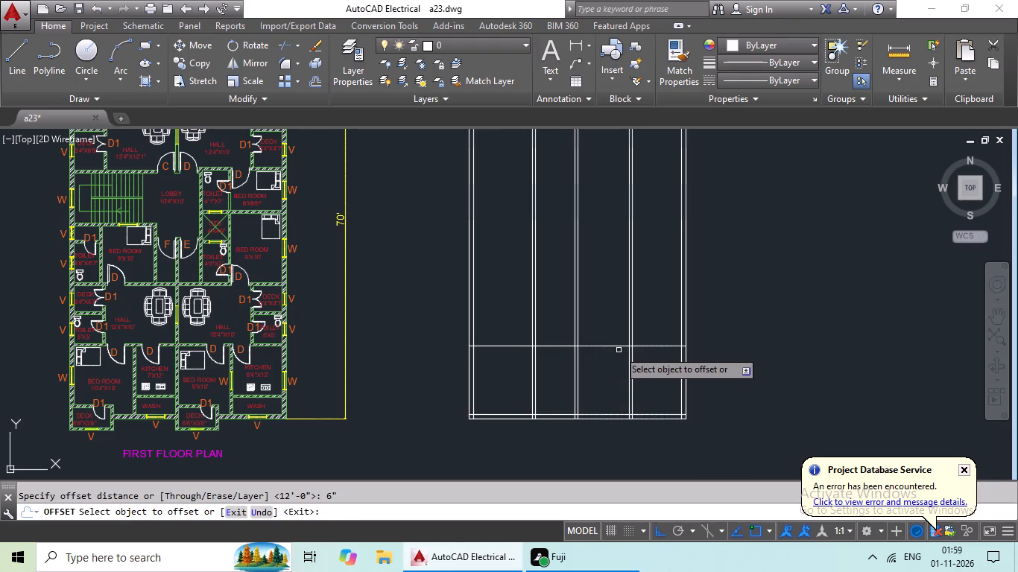
left_click_drag(621, 347, 622, 333)
left_click(622, 308)
scroll(602, 384, "up", 2)
middle_click_drag(601, 384, 611, 352)
scroll(611, 352, "down", 1)
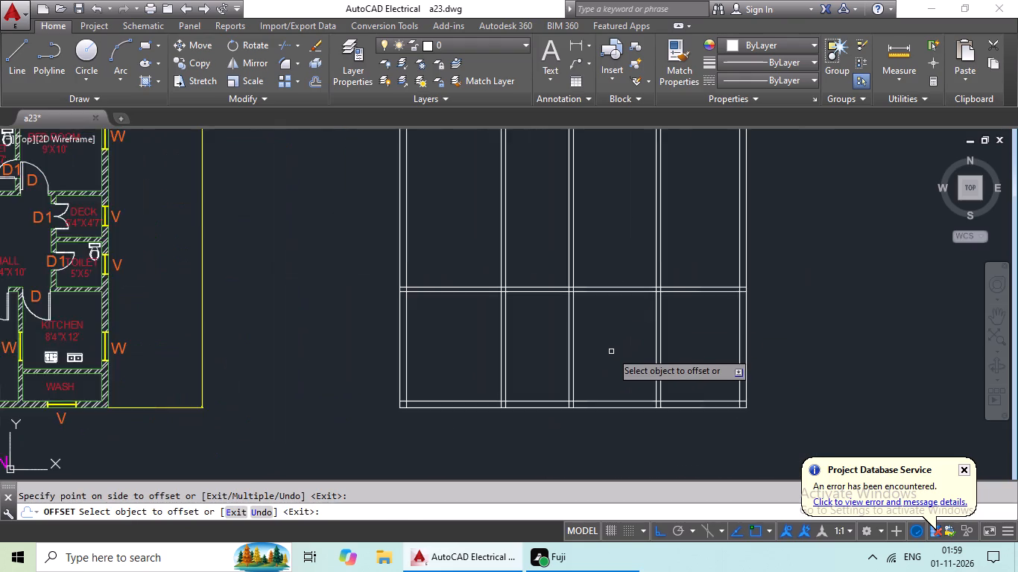
scroll(611, 352, "down", 1)
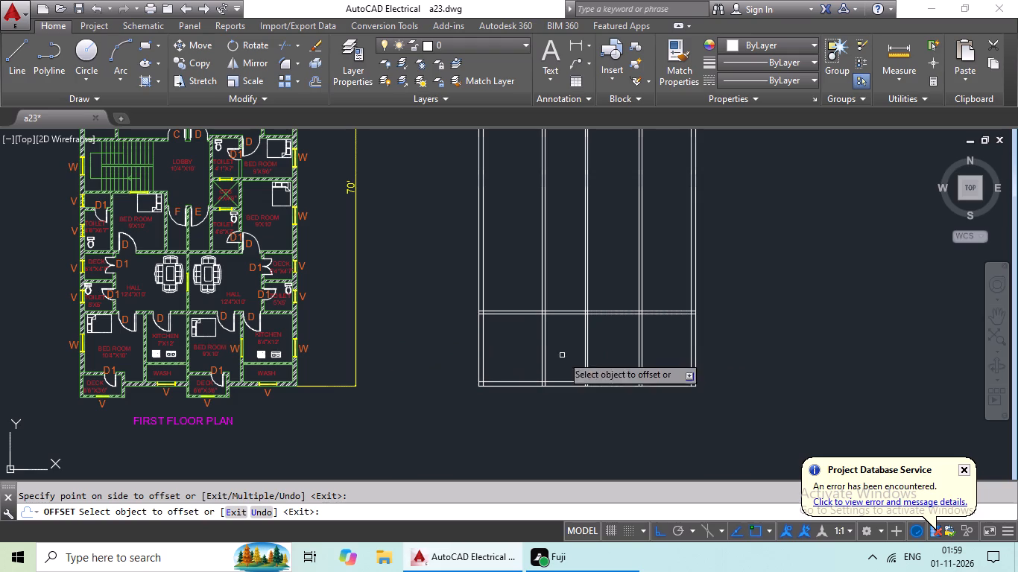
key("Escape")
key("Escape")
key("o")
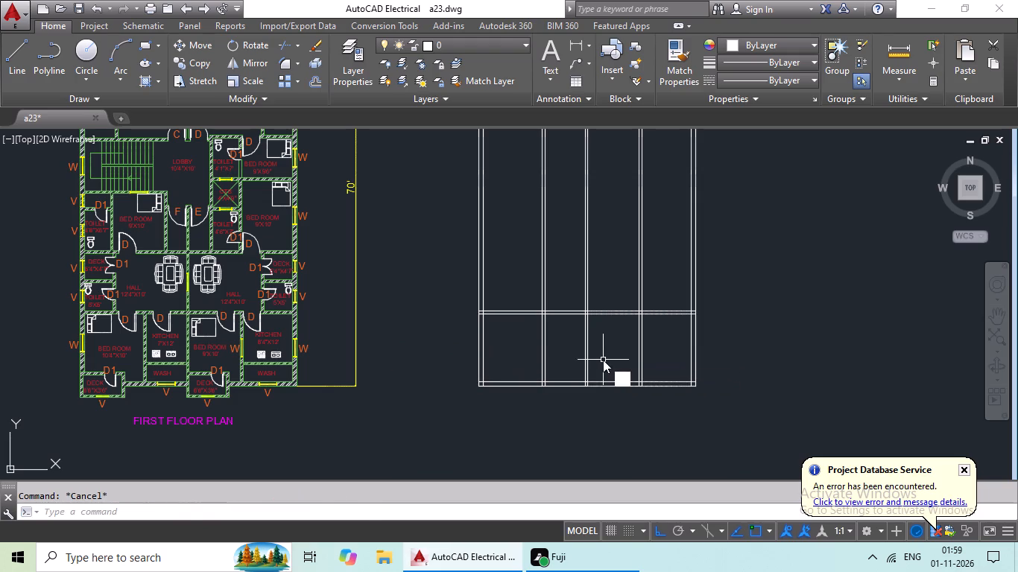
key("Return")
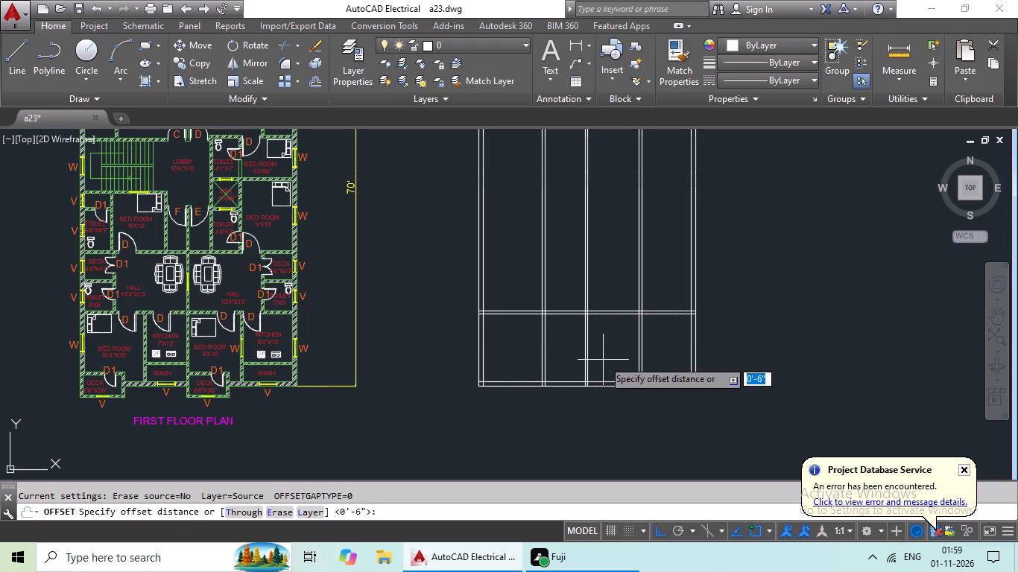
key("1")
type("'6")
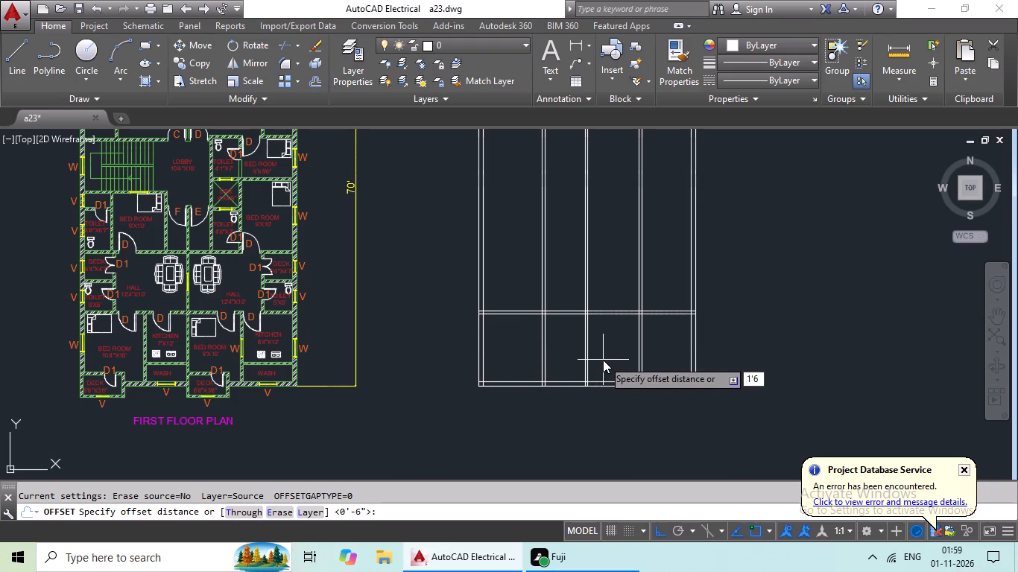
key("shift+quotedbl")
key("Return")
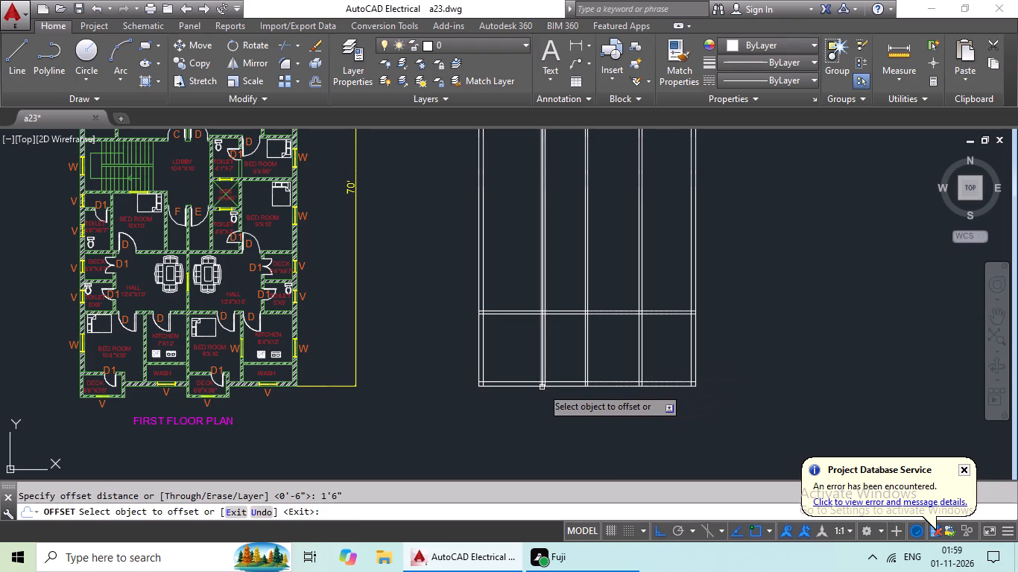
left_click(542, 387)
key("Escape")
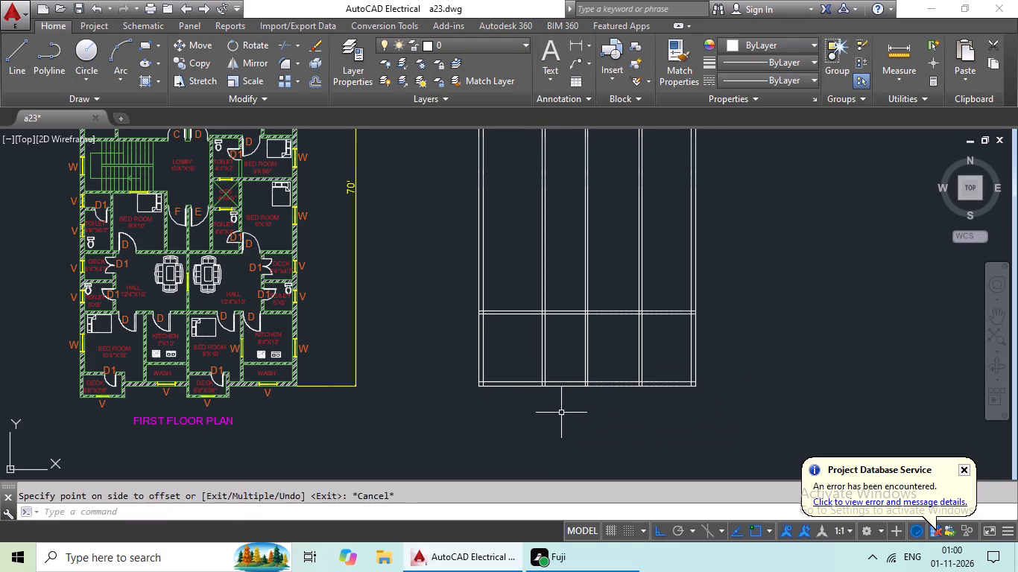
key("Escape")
Offset the outer line of the bottom outer wall 1'6" downward for the projection of the decks.
key("o")
key("Return")
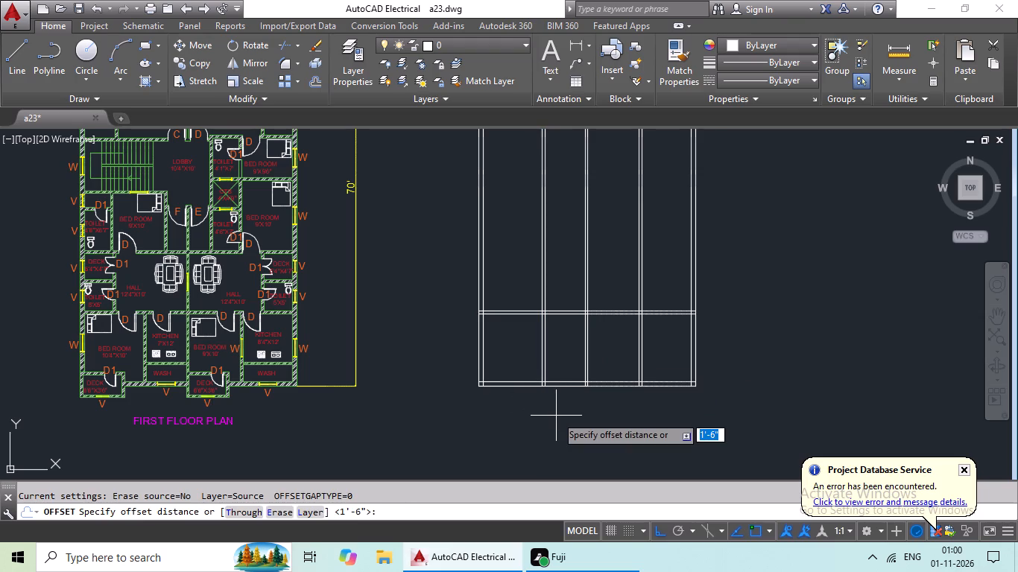
key("1")
type("'6")
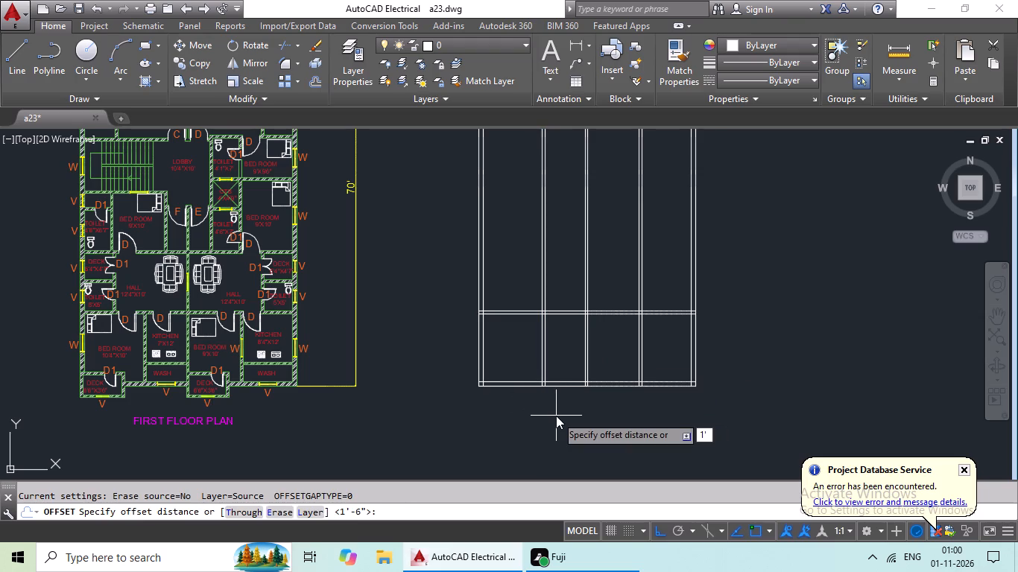
key("shift+quotedbl")
key("Return")
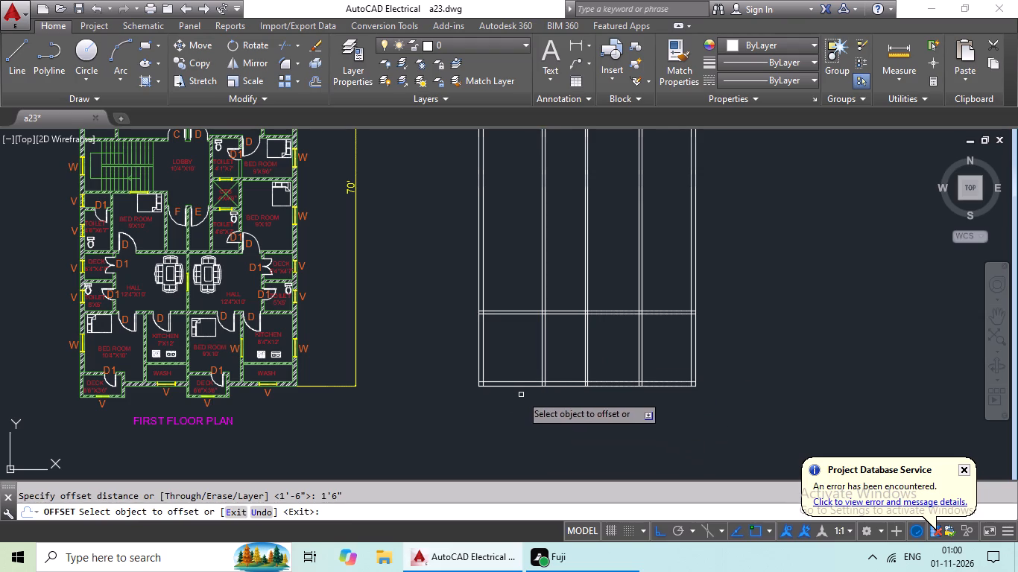
left_click(523, 387)
left_click(534, 437)
key("Escape")
key("Escape")
key("Escape")
Offset the new line below the outline 6" further downward to form the decks' outer wall.
key("o")
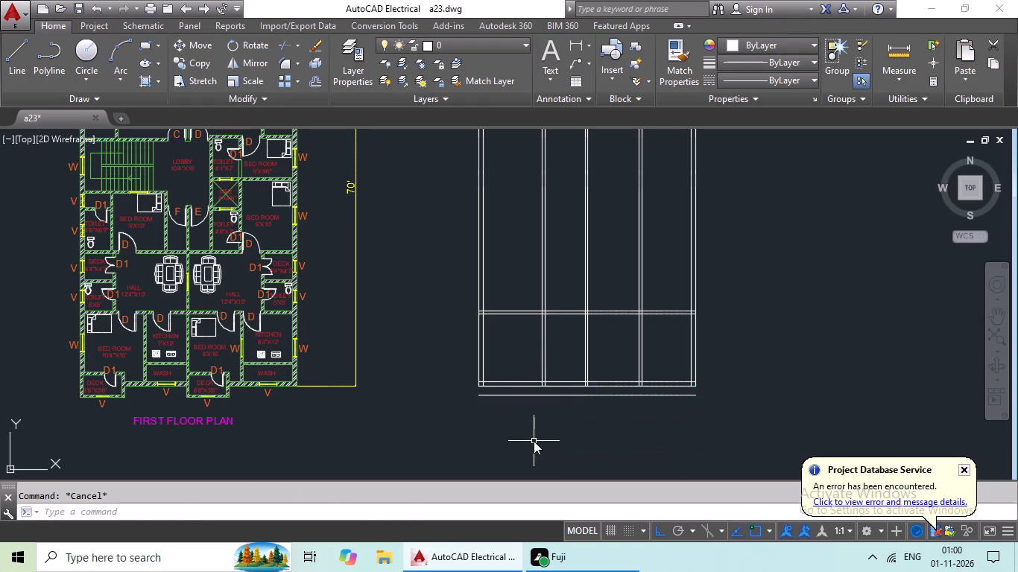
key("Return")
type("6\"")
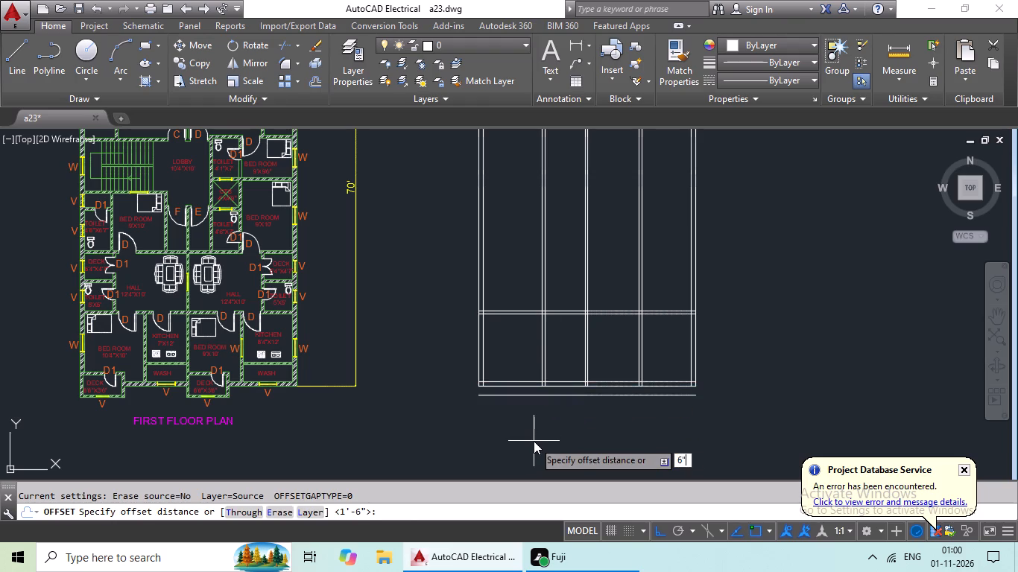
key("Return")
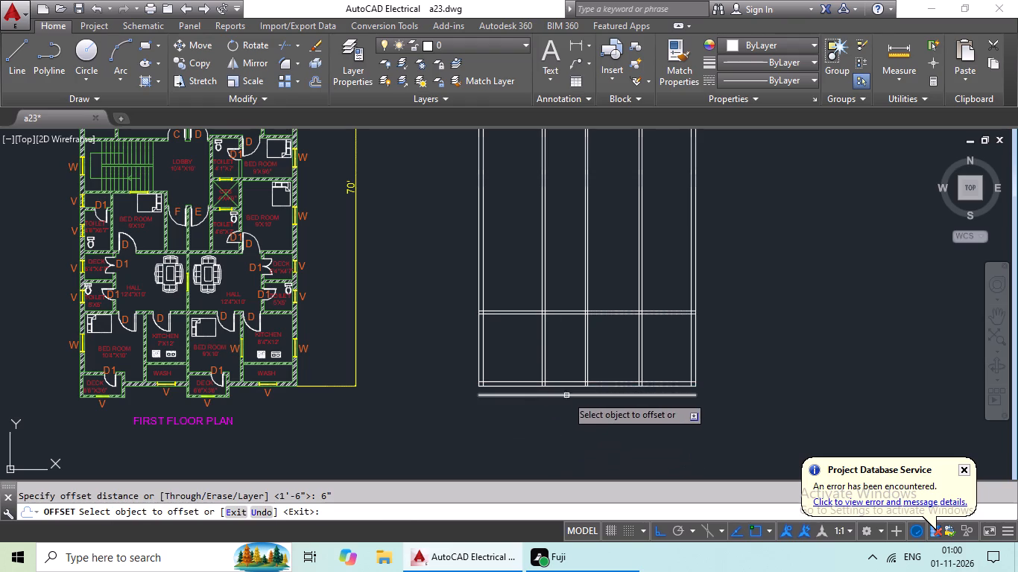
left_click_drag(565, 397, 566, 405)
left_click(567, 463)
key("Escape")
key("Escape")
Offset the inner line of the bottom outer wall 1'3" upward for the decks' inner edge.
key("o")
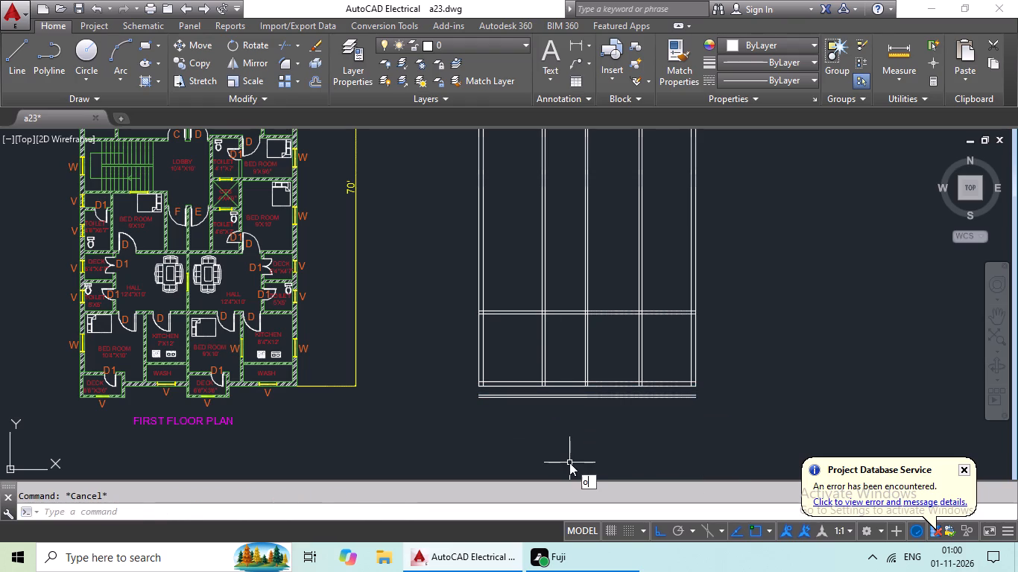
key("Return")
type("1'3")
key("shift+quotedbl")
key("Return")
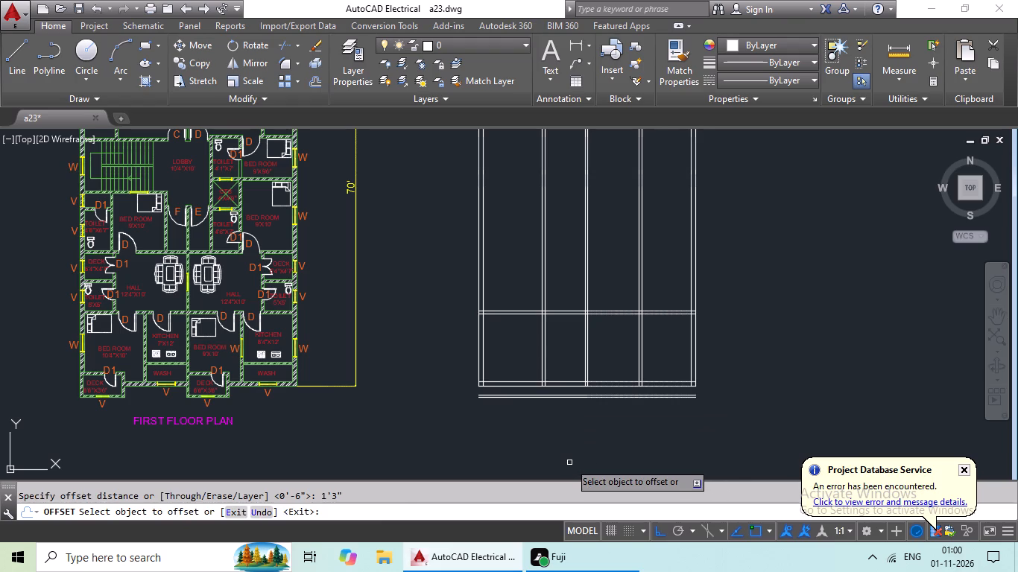
scroll(589, 398, "up", 2)
scroll(578, 384, "down", 1)
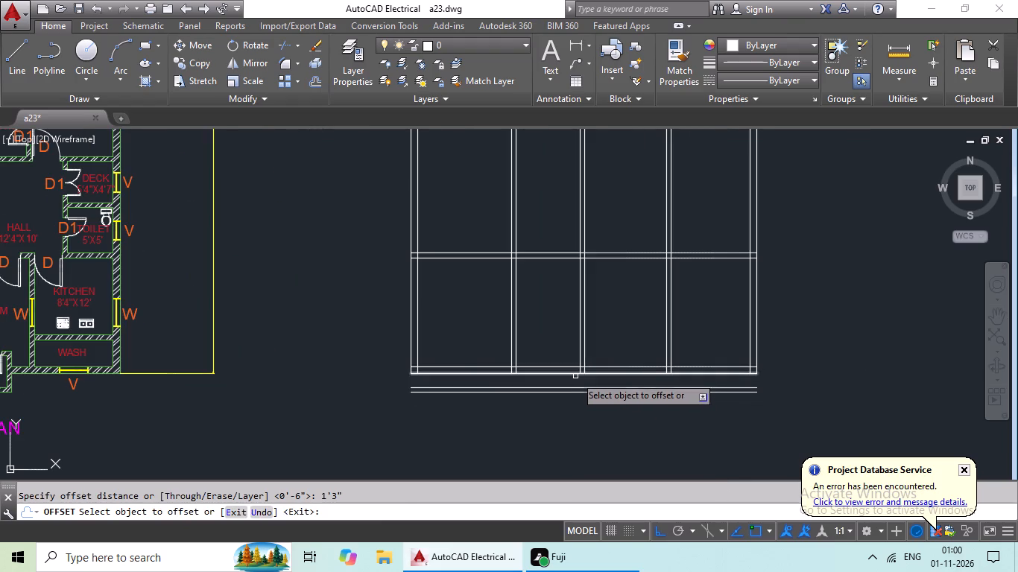
scroll(575, 375, "down", 1)
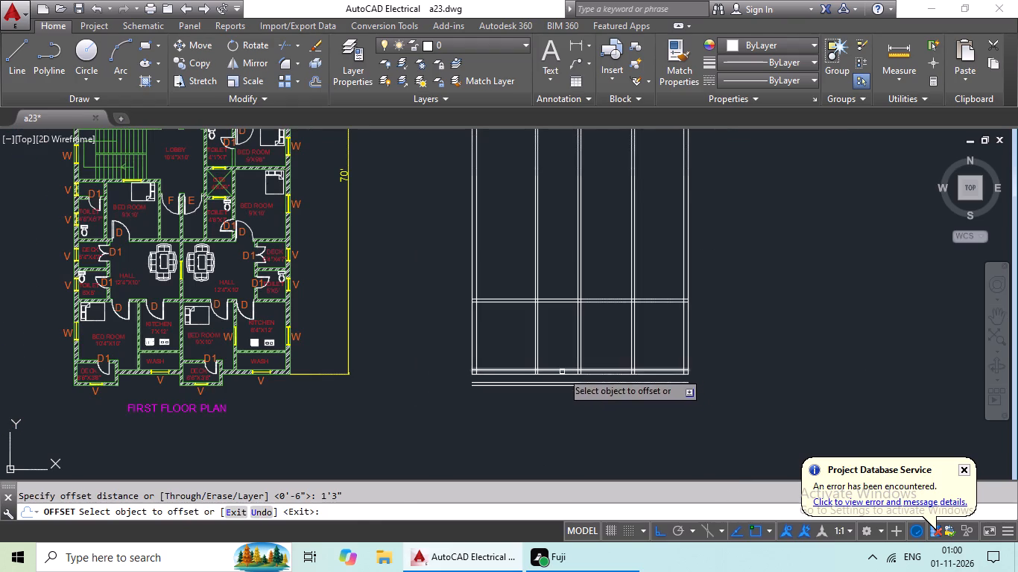
left_click_drag(562, 372, 566, 361)
left_click(570, 351)
key("Escape")
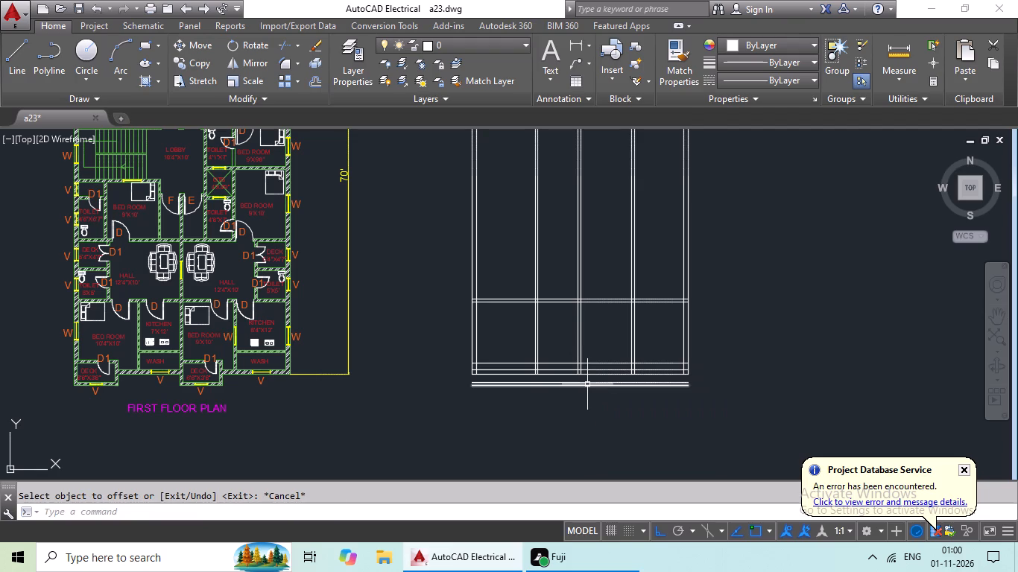
Offset the new horizontal line above the bottom wall 6" upward to form the wall between decks and bedrooms.
key("o")
key("Return")
type("6\"")
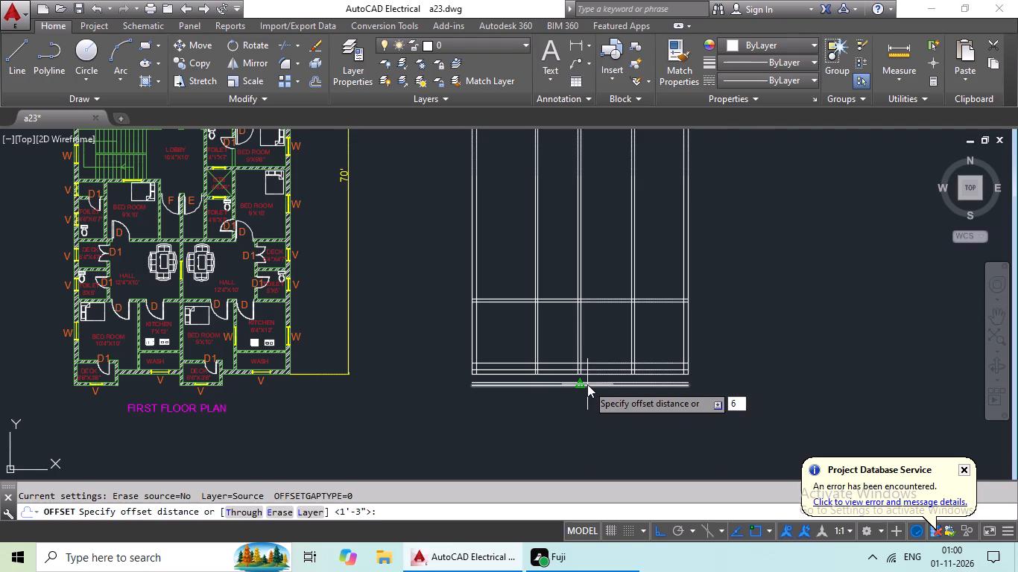
key("Return")
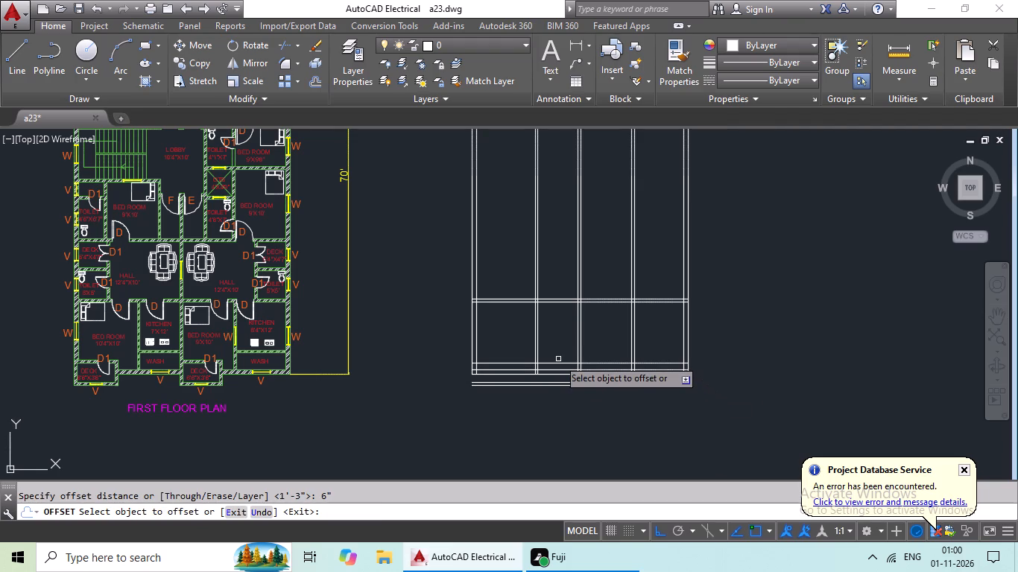
left_click_drag(560, 364, 565, 353)
left_click(570, 333)
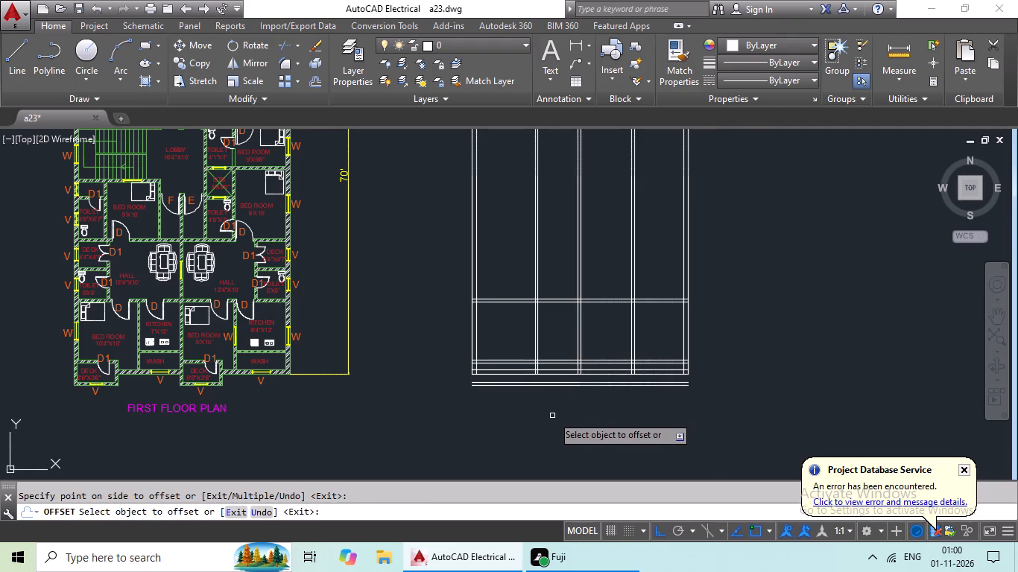
key("Escape")
Extend both lines of the left outer wall down to the lowest line of the deck projection.
type("ex")
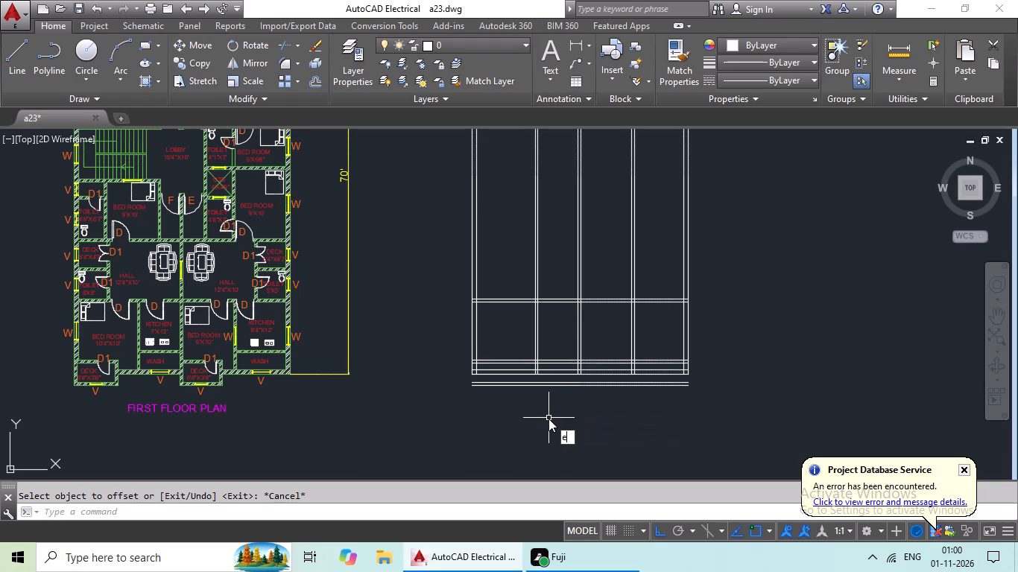
key("space")
key("space")
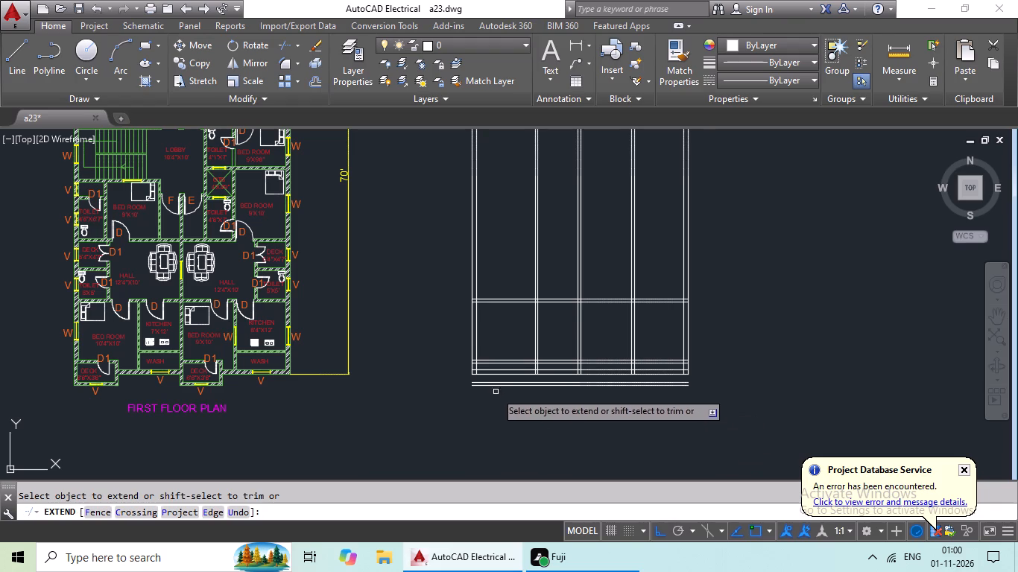
left_click(477, 366)
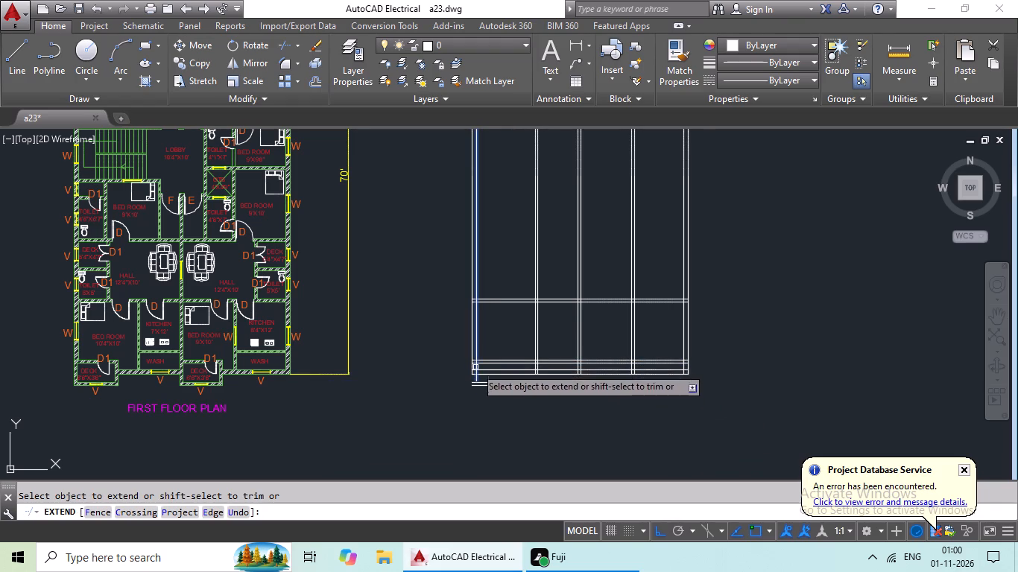
left_click(473, 367)
scroll(471, 376, "up", 2)
left_click(470, 386)
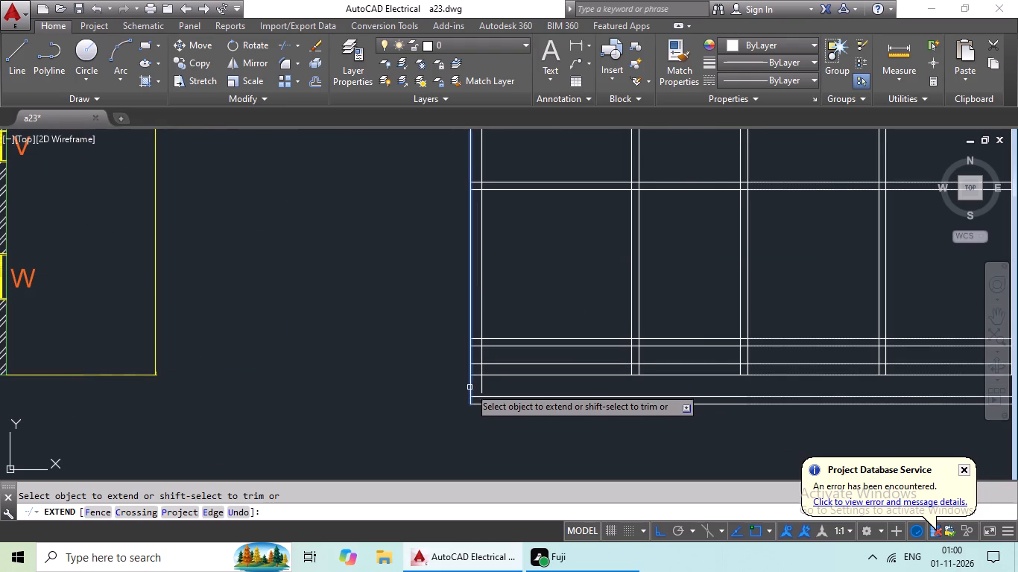
left_click(470, 393)
left_click(480, 387)
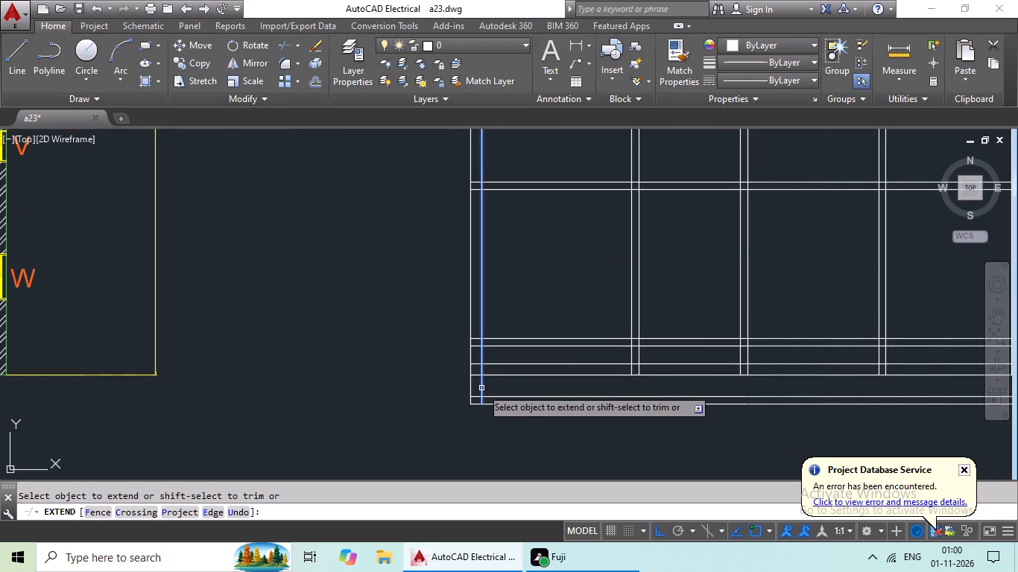
left_click(481, 388)
scroll(530, 400, "down", 1)
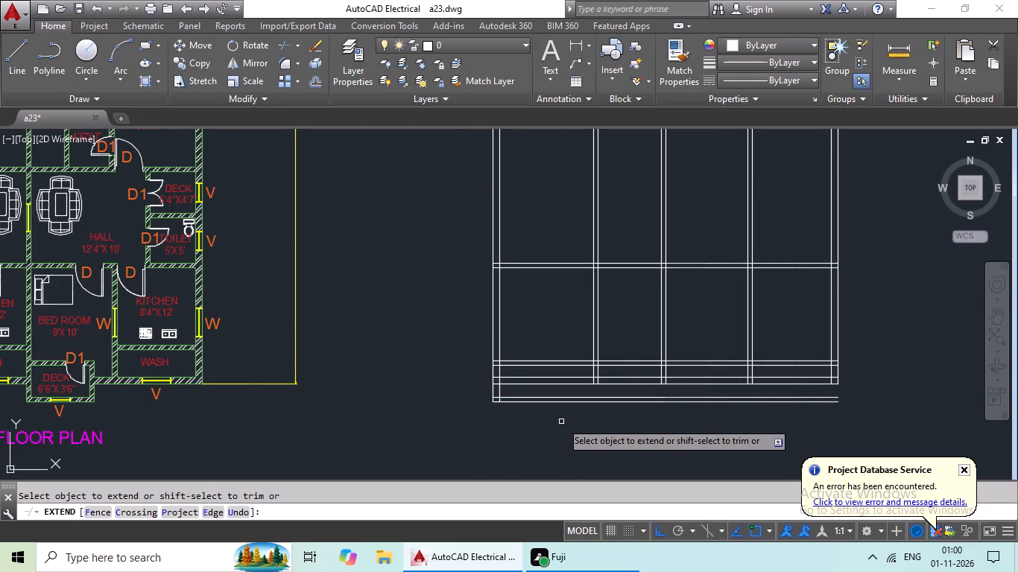
scroll(561, 422, "down", 1)
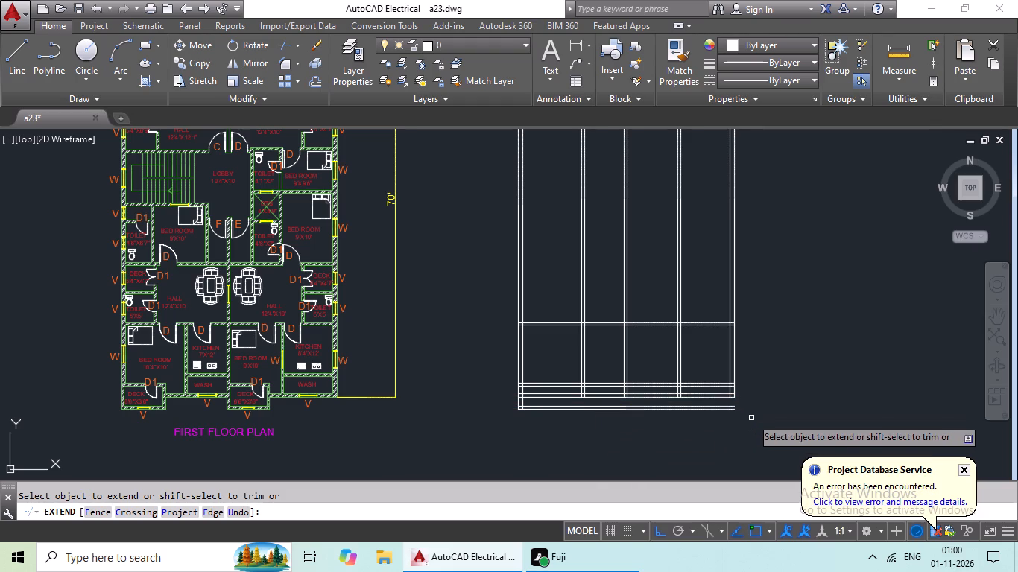
key("Escape")
key("Escape")
Offset the inner line of the left outer wall 6'6" to the right for the first deck's width.
key("o")
key("Return")
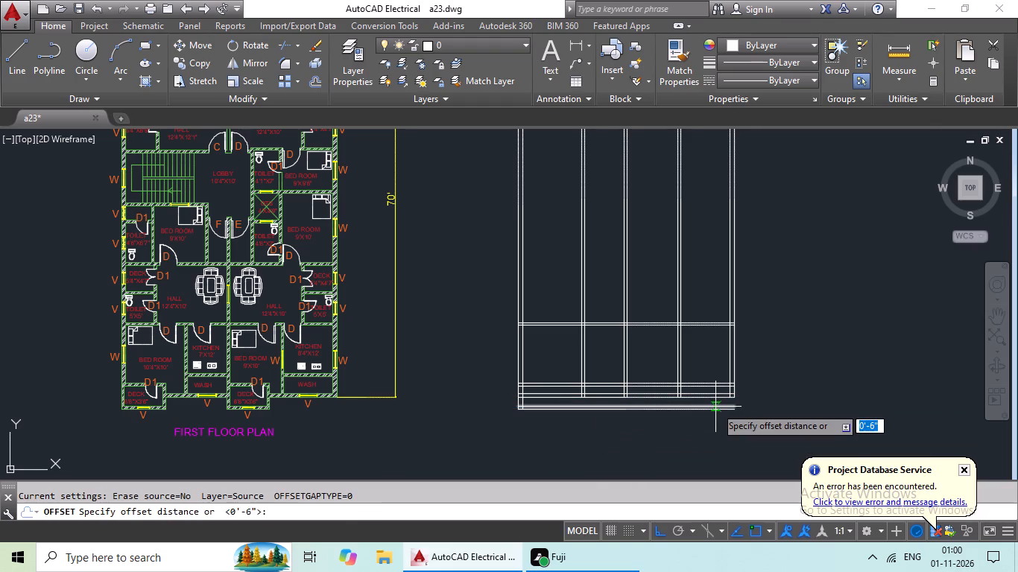
key("3")
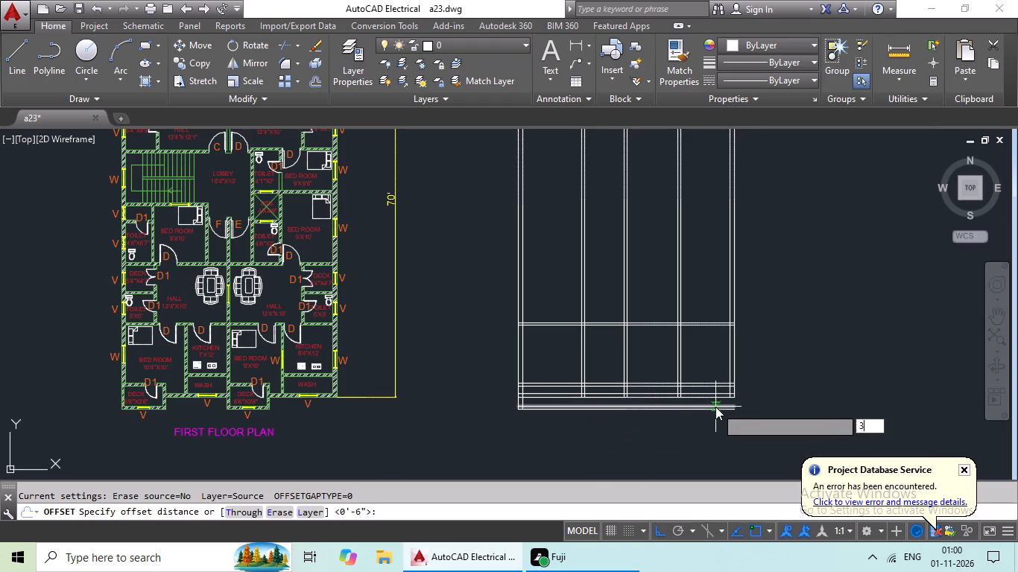
key("BackSpace")
key("6")
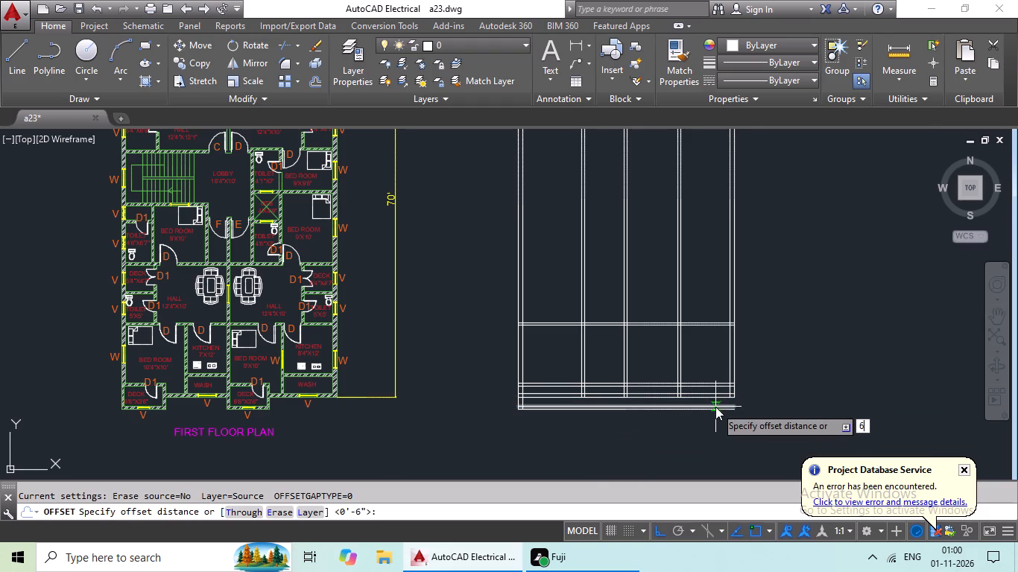
key("apostrophe")
key("6")
key("shift+quotedbl")
key("Return")
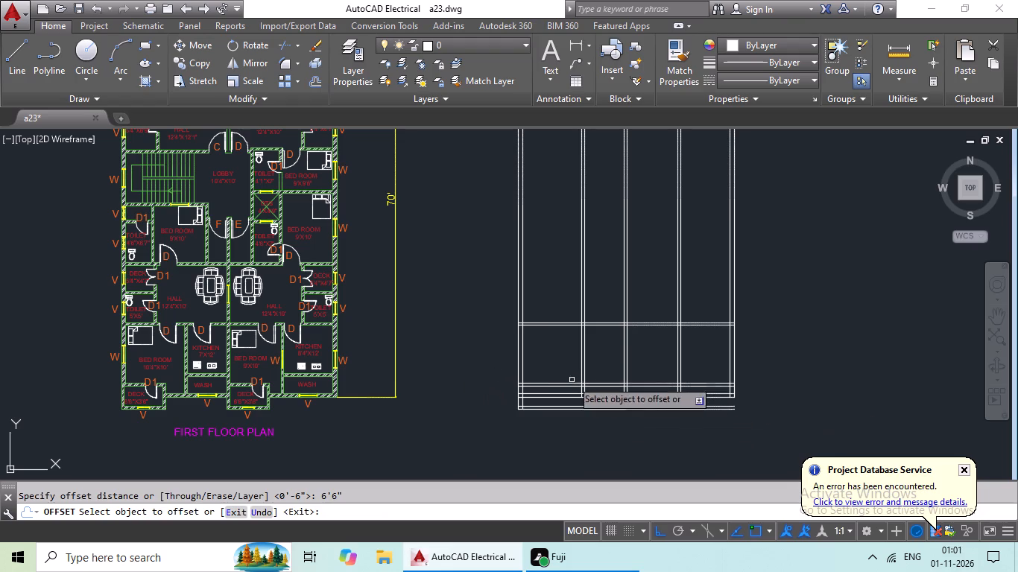
left_click_drag(522, 372, 539, 369)
left_click(583, 360)
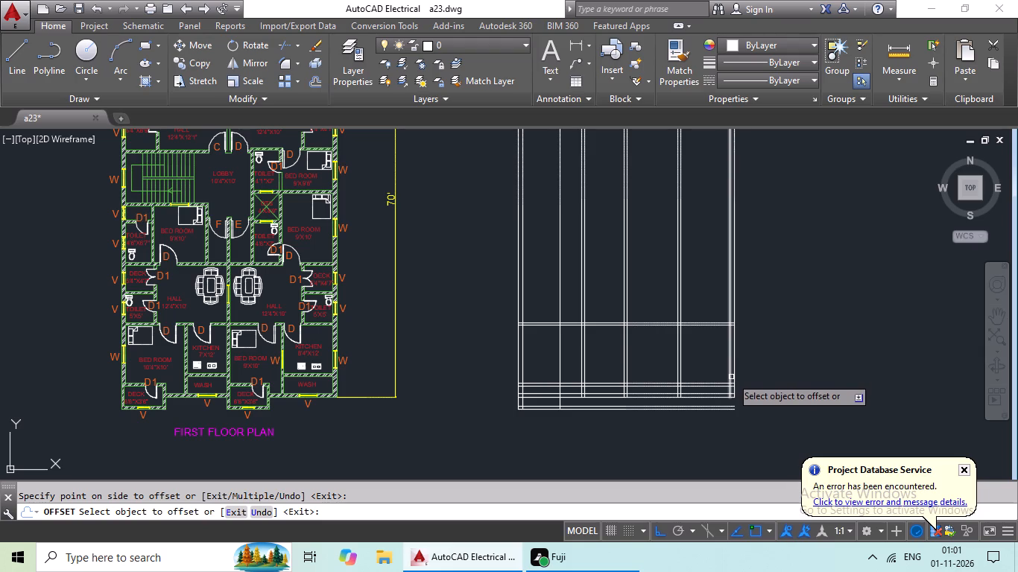
Offset the inner line of the central partition 6'6" to the right for the second deck's width.
scroll(731, 377, "down", 1)
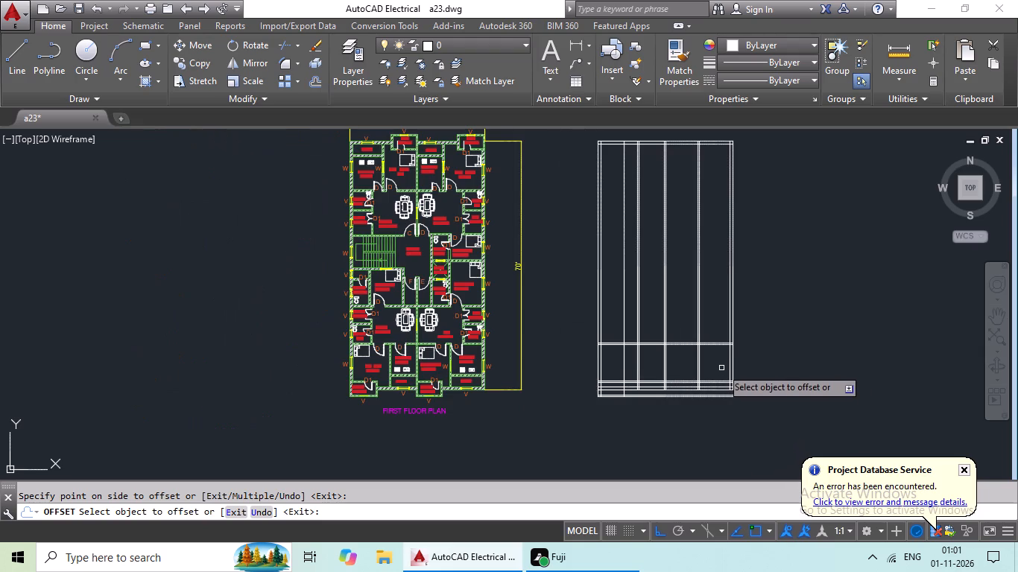
scroll(721, 366, "up", 1)
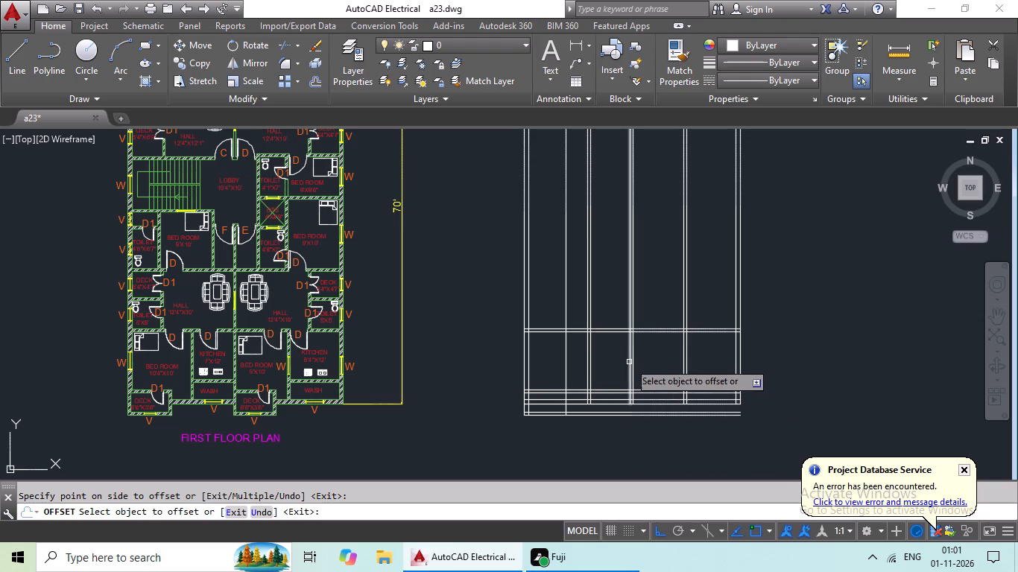
left_click(633, 369)
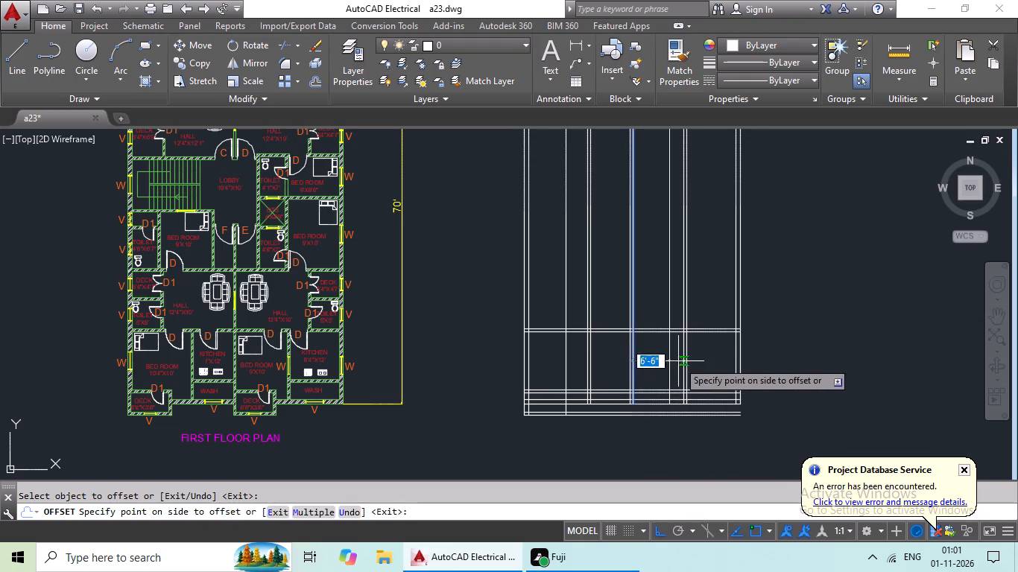
left_click(678, 361)
key("Escape")
key("Escape")
key("Escape")
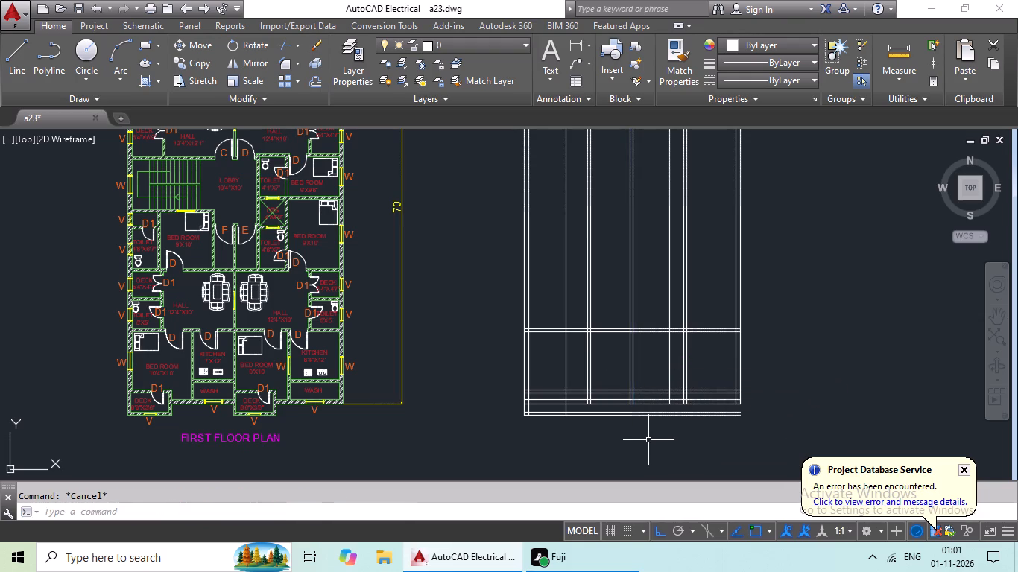
Offset each deck's width line 6" to the right to form the side walls of both decks.
key("o")
key("Return")
key("6")
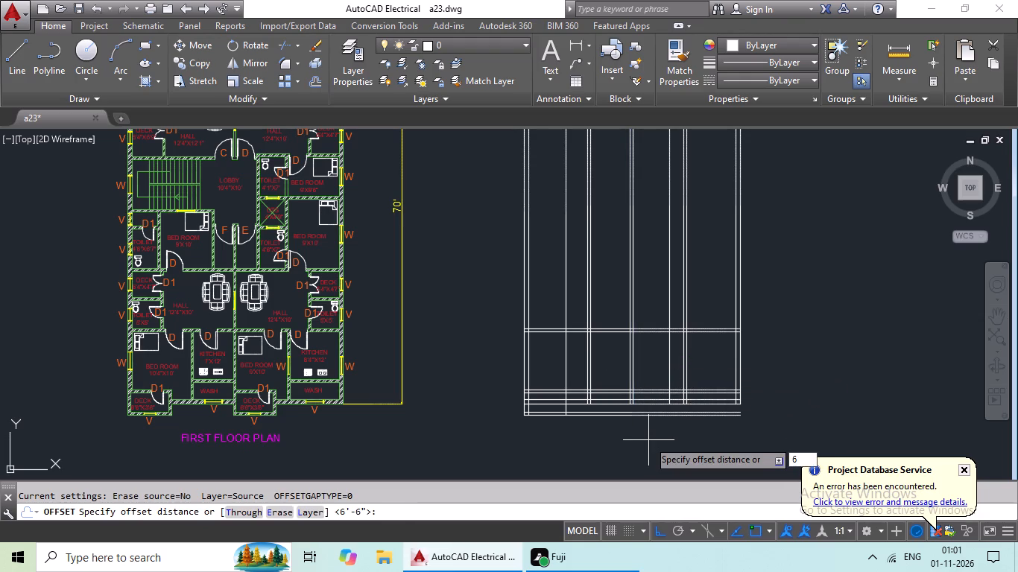
key("shift+quotedbl")
key("Return")
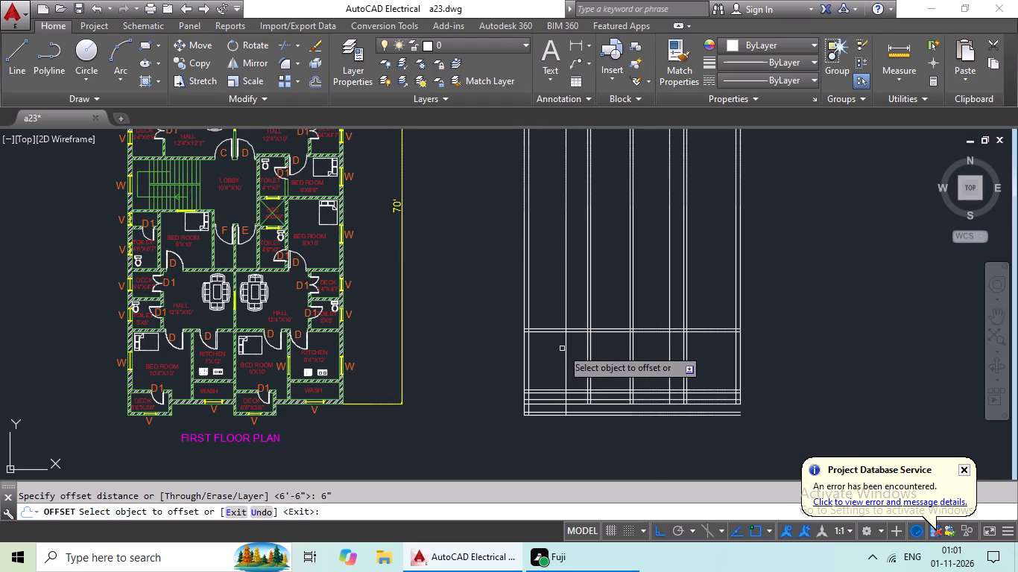
left_click_drag(566, 344, 578, 349)
left_click_drag(610, 355, 614, 363)
scroll(689, 404, "up", 2)
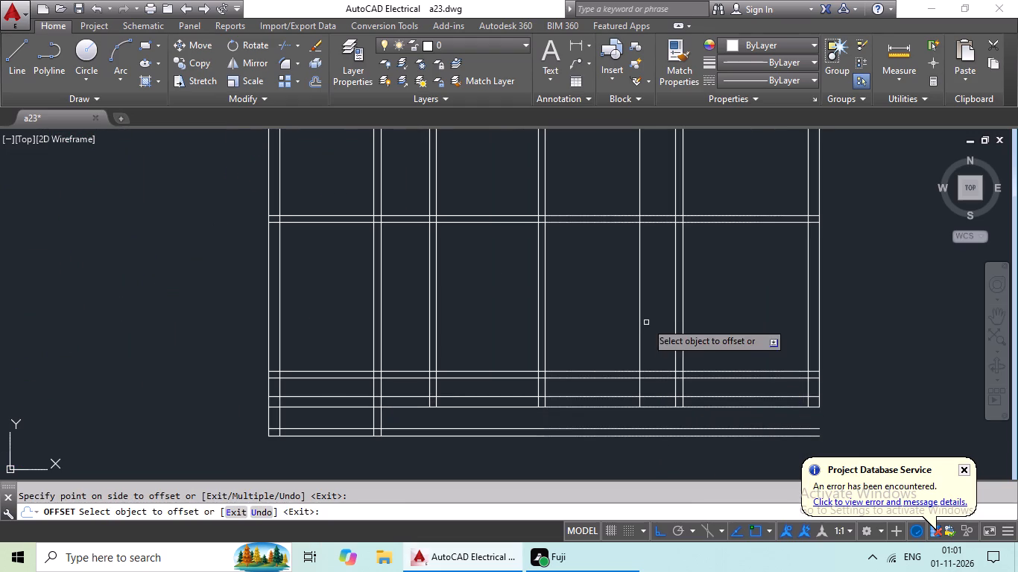
left_click(637, 311)
left_click(656, 309)
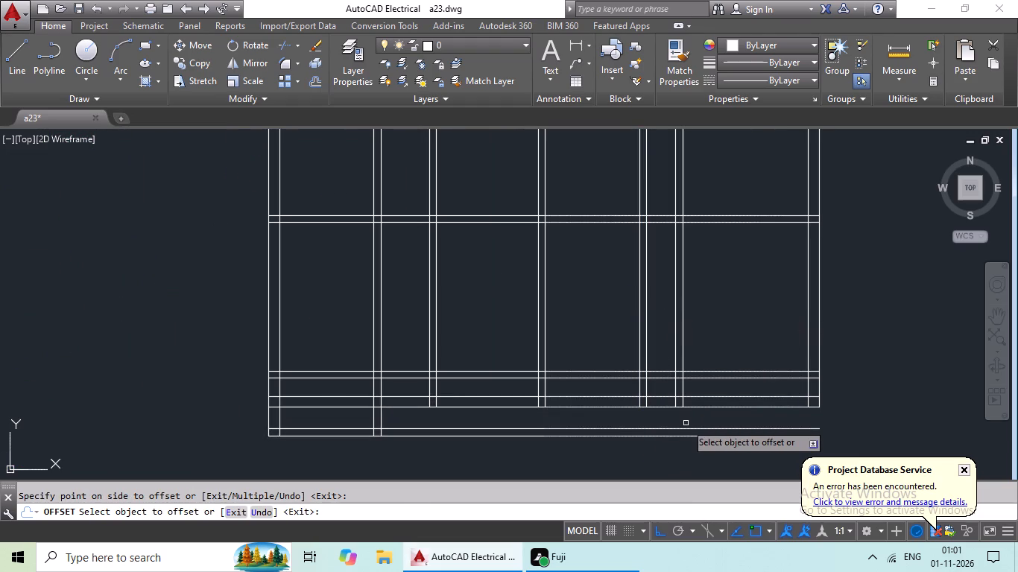
key("Escape")
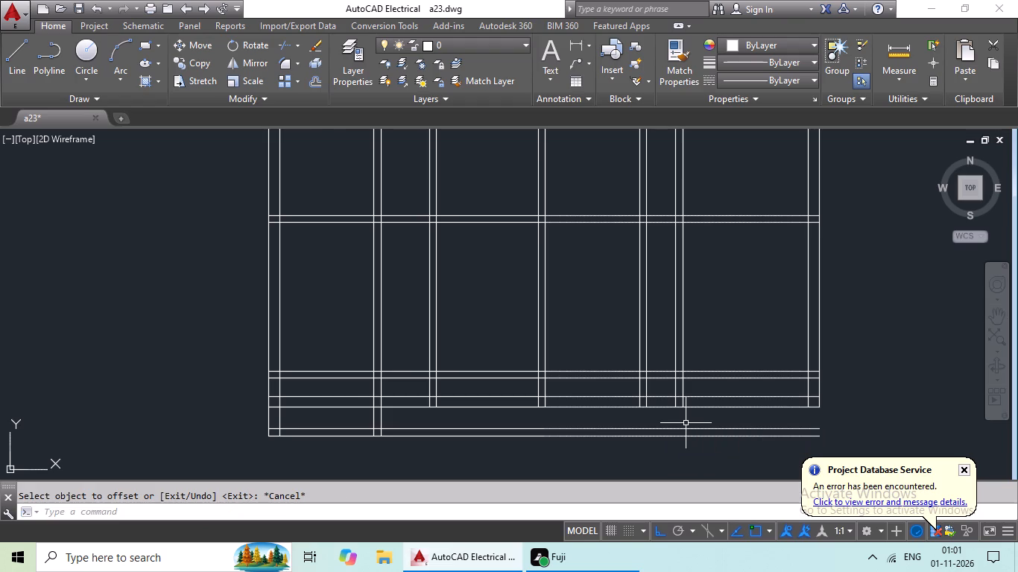
Extend both central partition lines and both side wall lines of the second deck down to the lowest deck line.
type("ex")
key("space")
key("space")
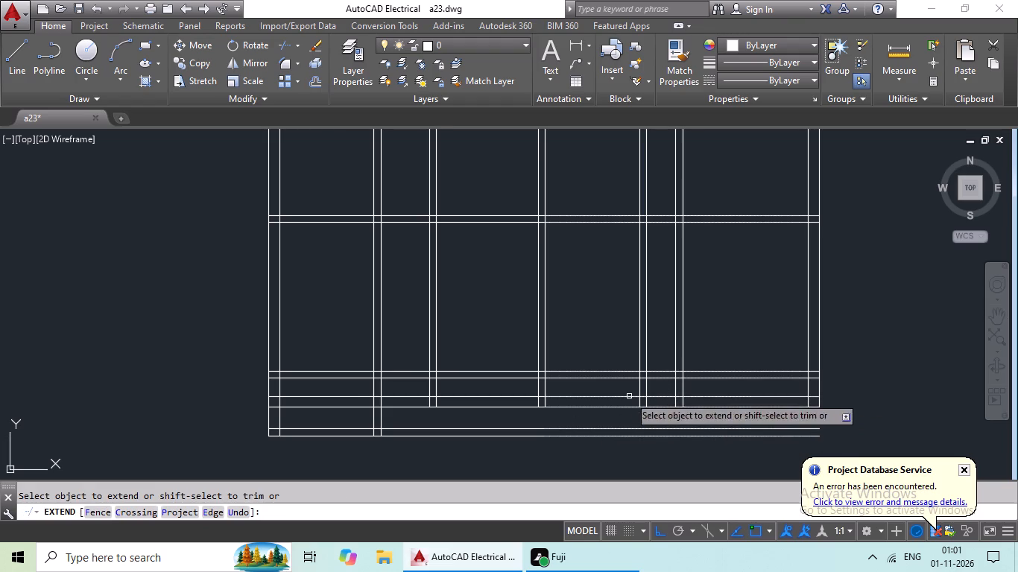
left_click_drag(536, 395, 535, 407)
left_click(538, 420)
left_click(544, 404)
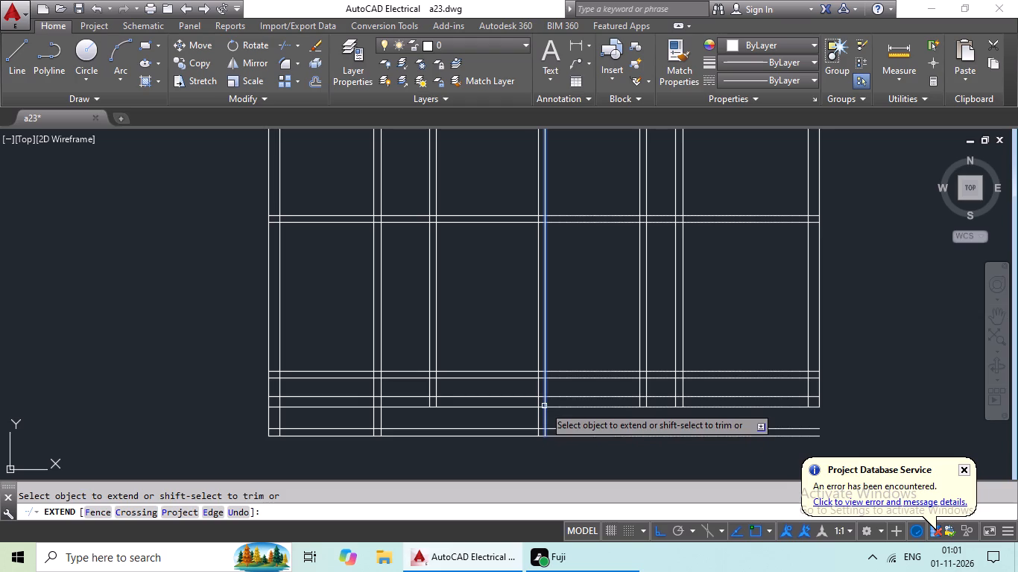
left_click(544, 410)
left_click(645, 391)
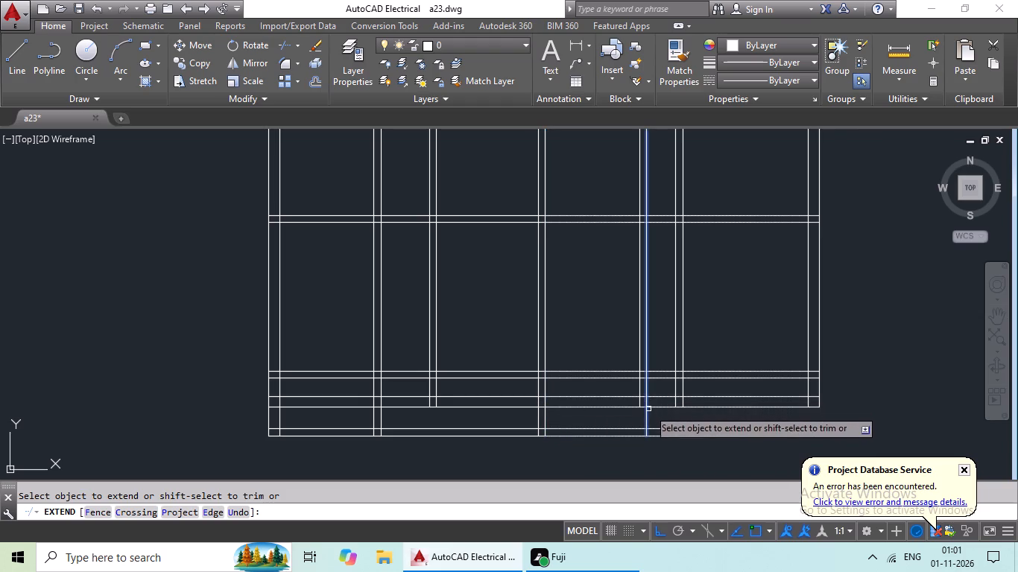
left_click(648, 411)
left_click(639, 394)
left_click(639, 410)
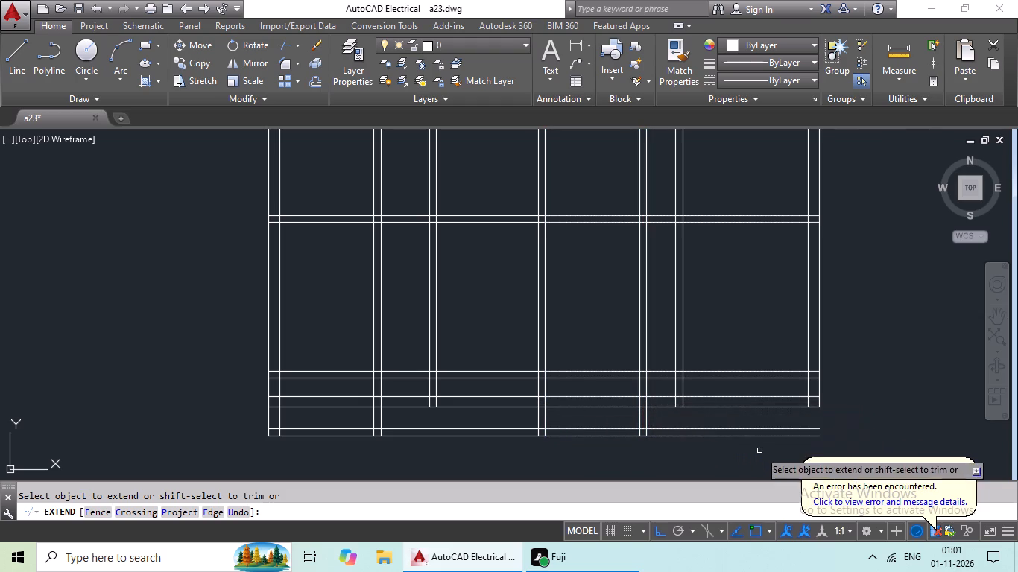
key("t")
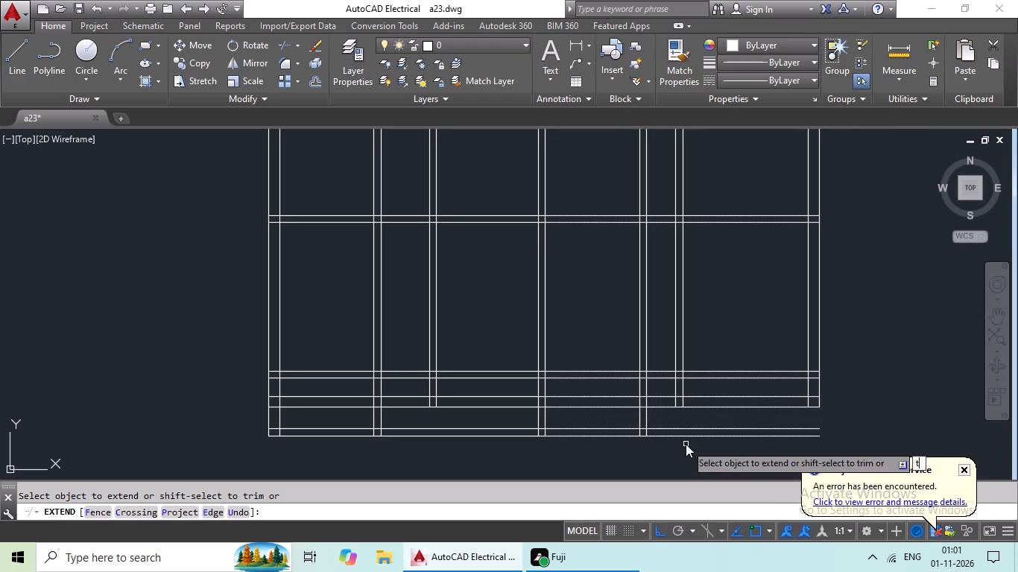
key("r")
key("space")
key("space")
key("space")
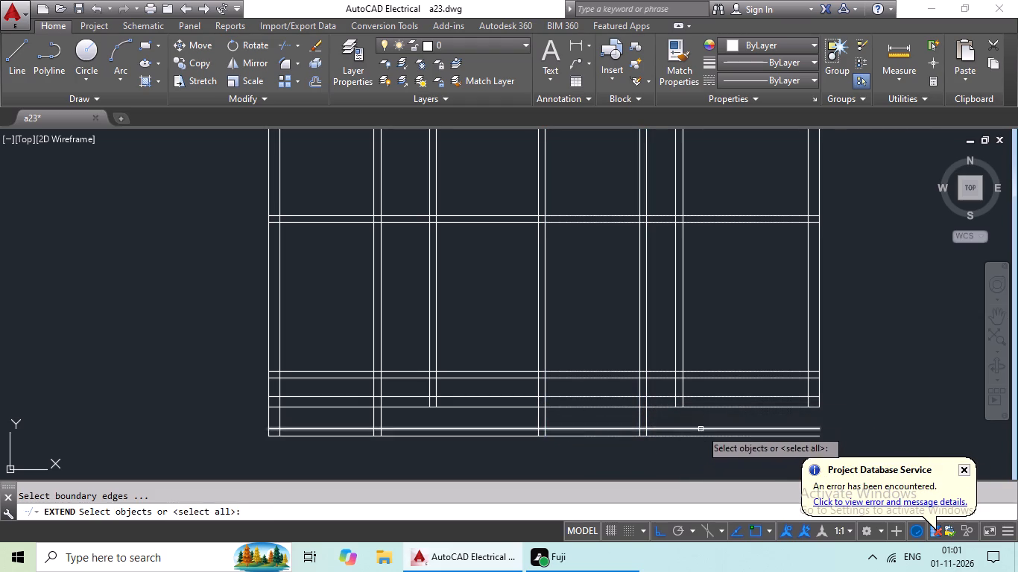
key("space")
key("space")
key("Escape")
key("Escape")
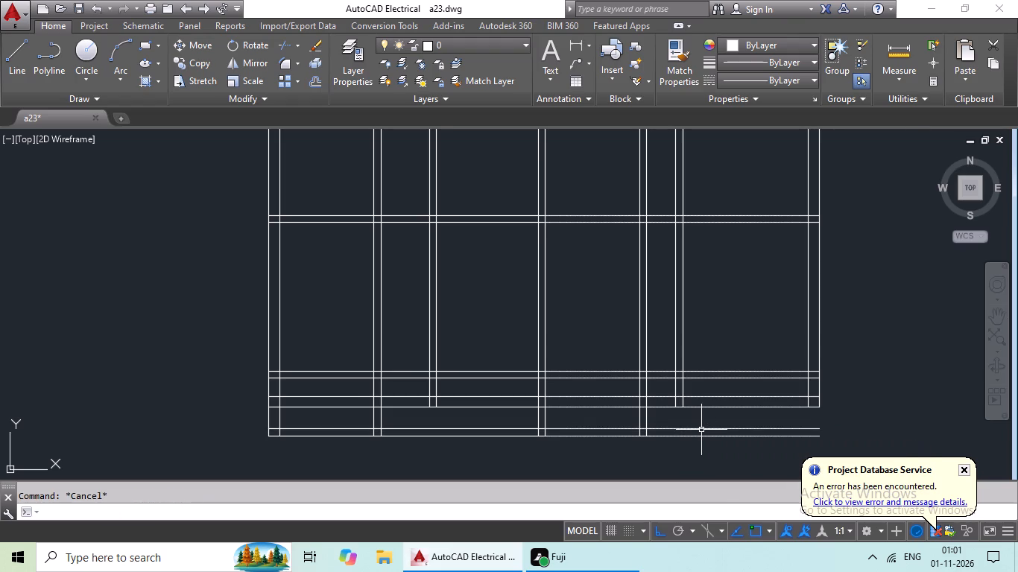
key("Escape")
Trim the two lowest deck lines to the right of the second deck and between the two decks.
key("t")
key("r")
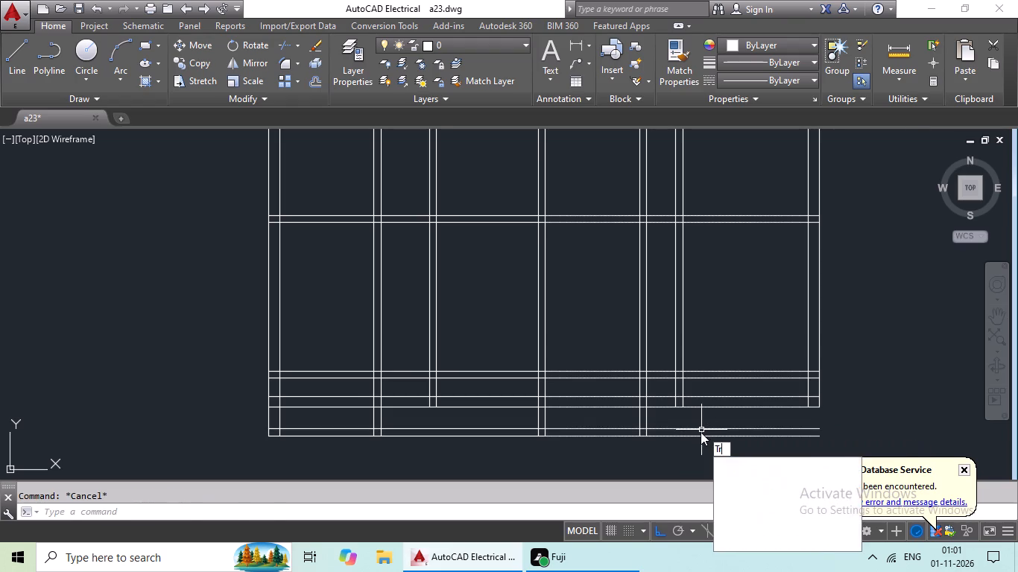
key("space")
key("space")
scroll(709, 440, "up", 3)
left_click_drag(737, 375, 709, 444)
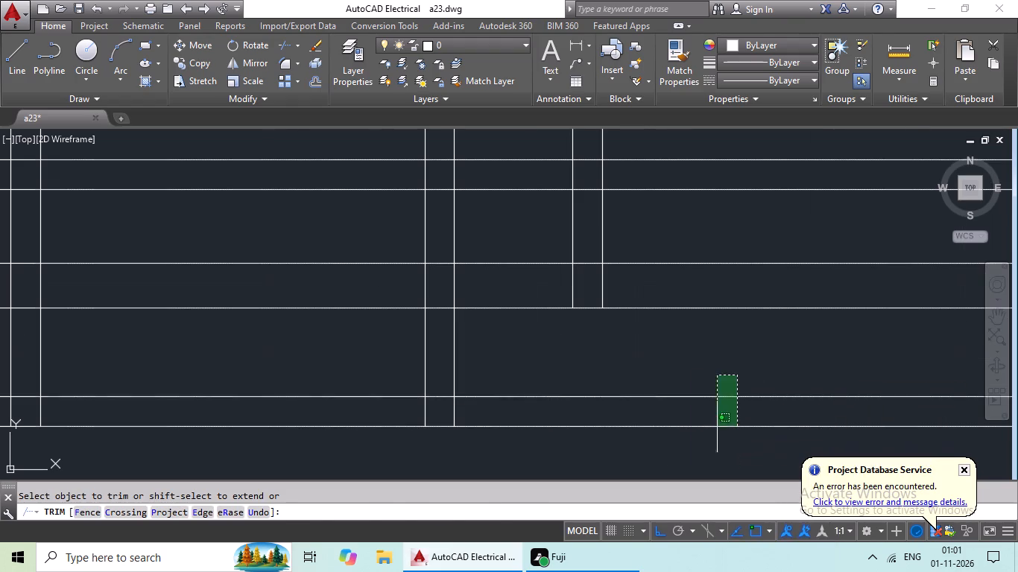
left_click_drag(709, 444, 695, 468)
left_click_drag(695, 464, 701, 447)
scroll(711, 400, "down", 3)
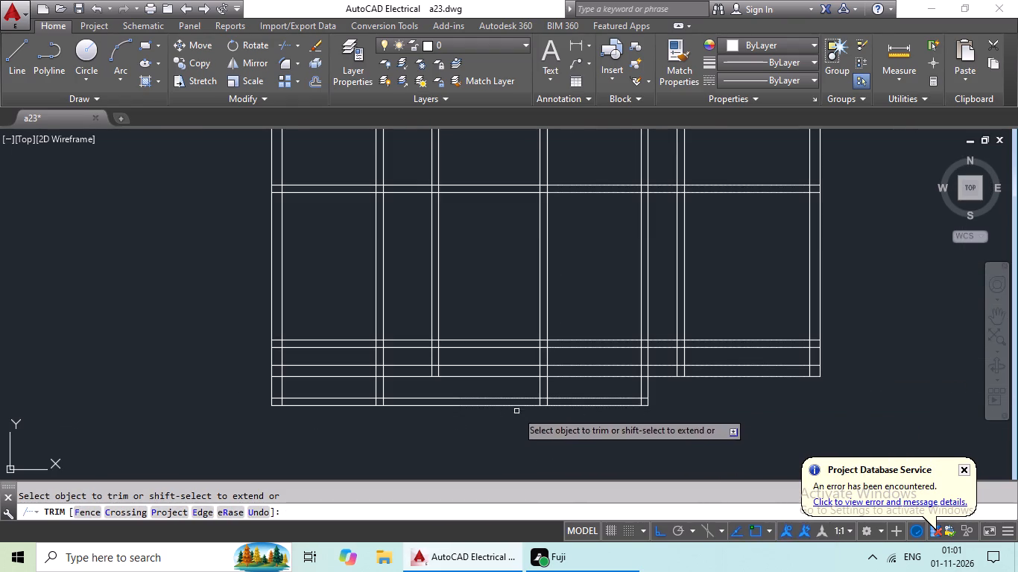
scroll(452, 401, "up", 3)
left_click_drag(483, 371, 440, 434)
left_click_drag(440, 434, 453, 430)
scroll(518, 398, "down", 1)
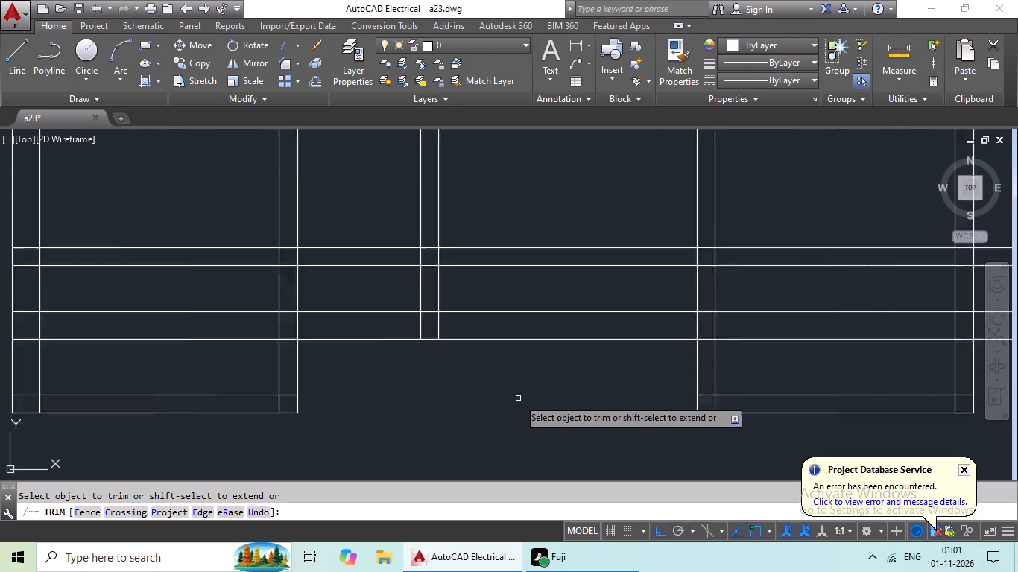
Trim the second deck's two side wall lines above the wall between the decks and bedrooms.
scroll(518, 398, "down", 2)
middle_click_drag(504, 399, 607, 395)
scroll(605, 396, "down", 1)
middle_click_drag(604, 396, 484, 419)
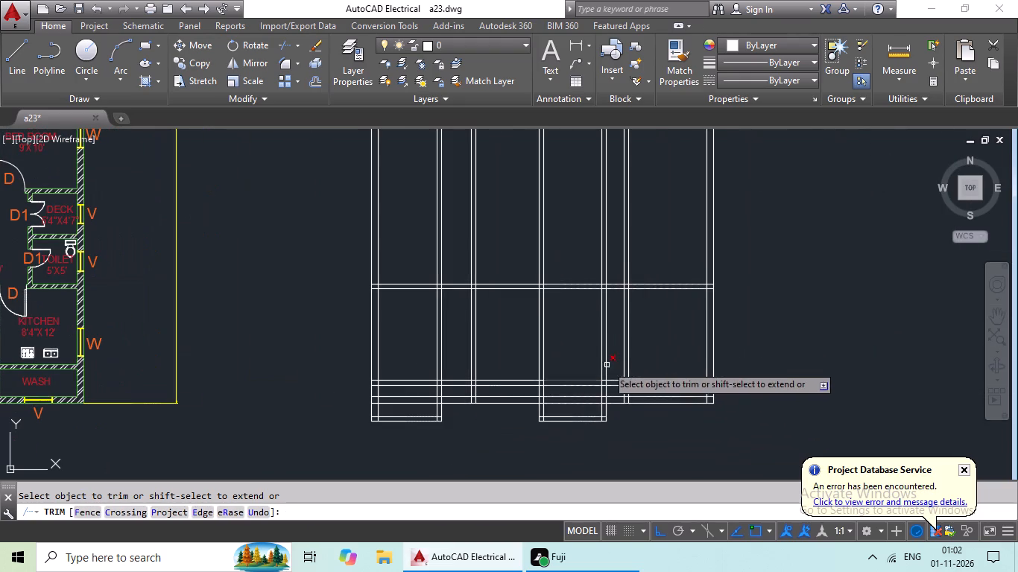
scroll(612, 345, "up", 2)
scroll(616, 337, "down", 1)
middle_click_drag(610, 352, 598, 334)
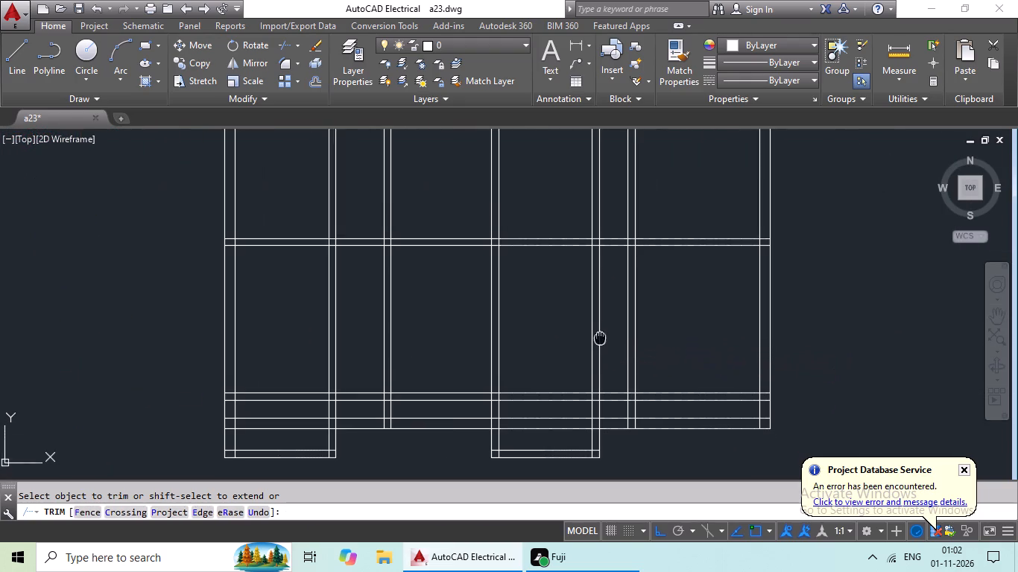
middle_click_drag(598, 334, 581, 311)
scroll(577, 323, "up", 3)
left_click_drag(613, 277, 495, 359)
left_click_drag(494, 359, 505, 357)
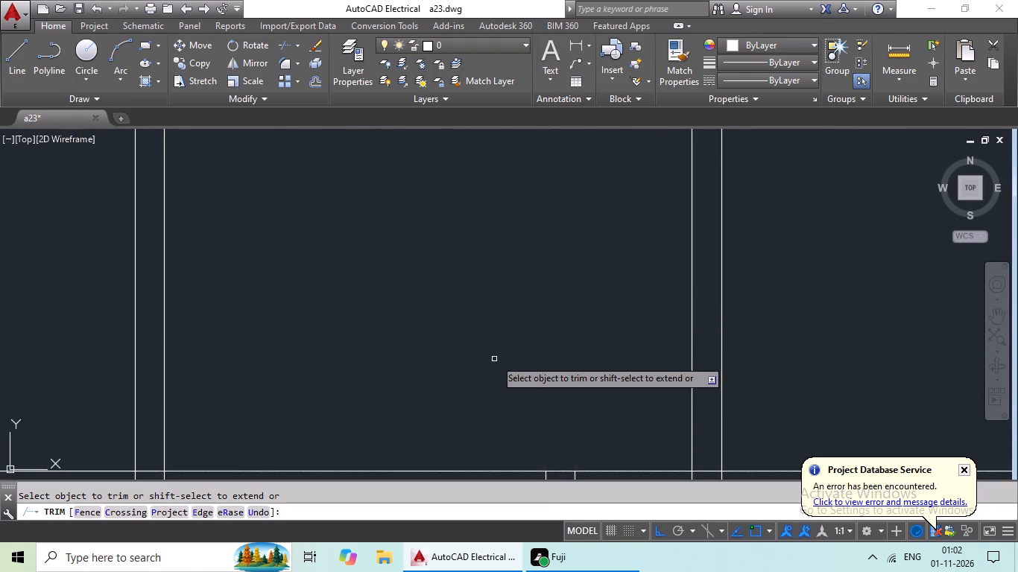
Trim the first deck's two side wall lines between the deck's back wall and the horizontal partition above the bedrooms.
scroll(531, 347, "down", 3)
middle_click_drag(529, 347, 618, 330)
middle_click_drag(465, 335, 528, 325)
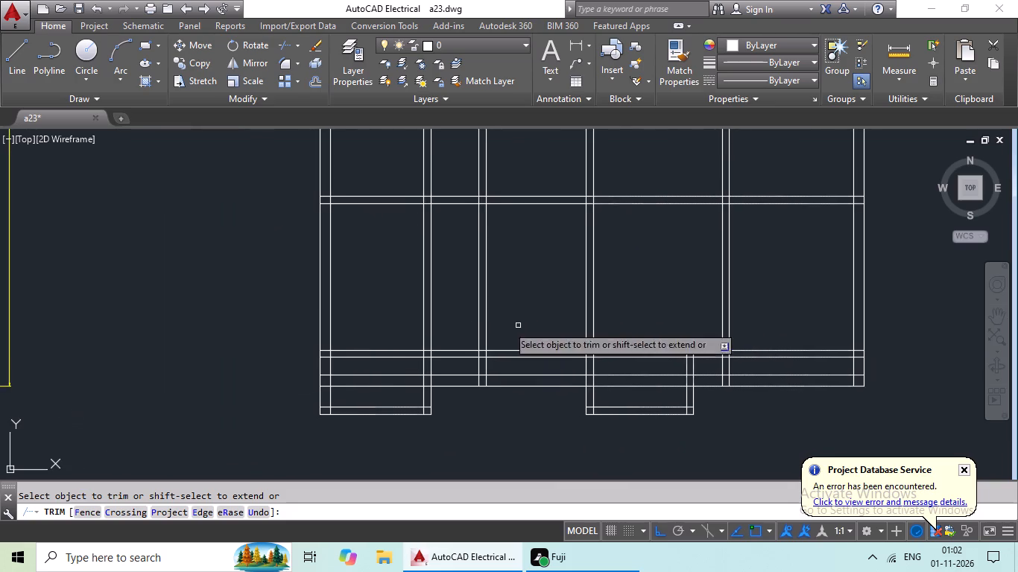
scroll(425, 313, "up", 5)
left_click_drag(472, 223, 247, 356)
left_click(247, 356)
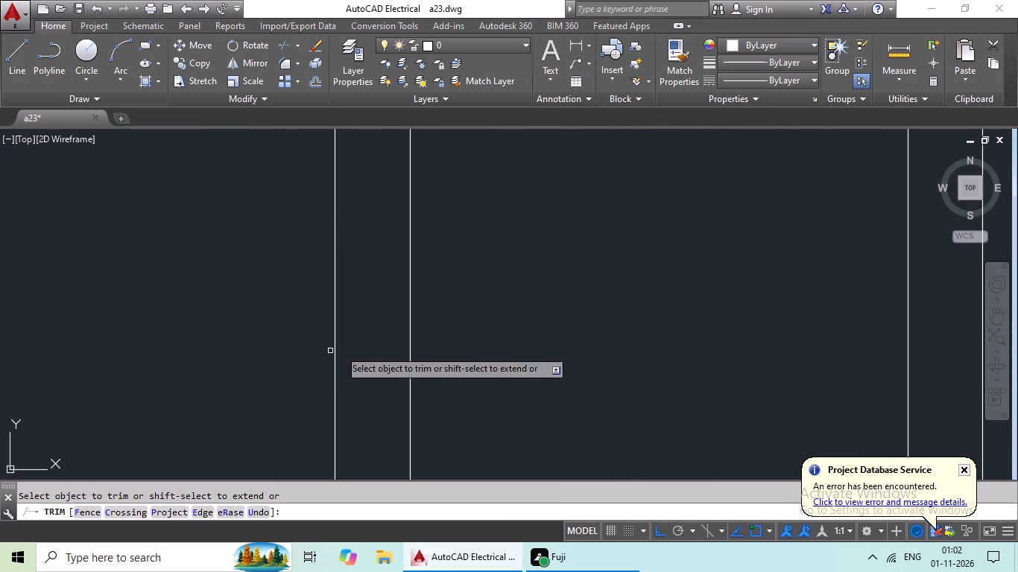
scroll(368, 340, "down", 4)
left_click_drag(429, 290, 300, 369)
left_click(300, 369)
scroll(373, 320, "down", 2)
middle_click_drag(373, 318, 360, 352)
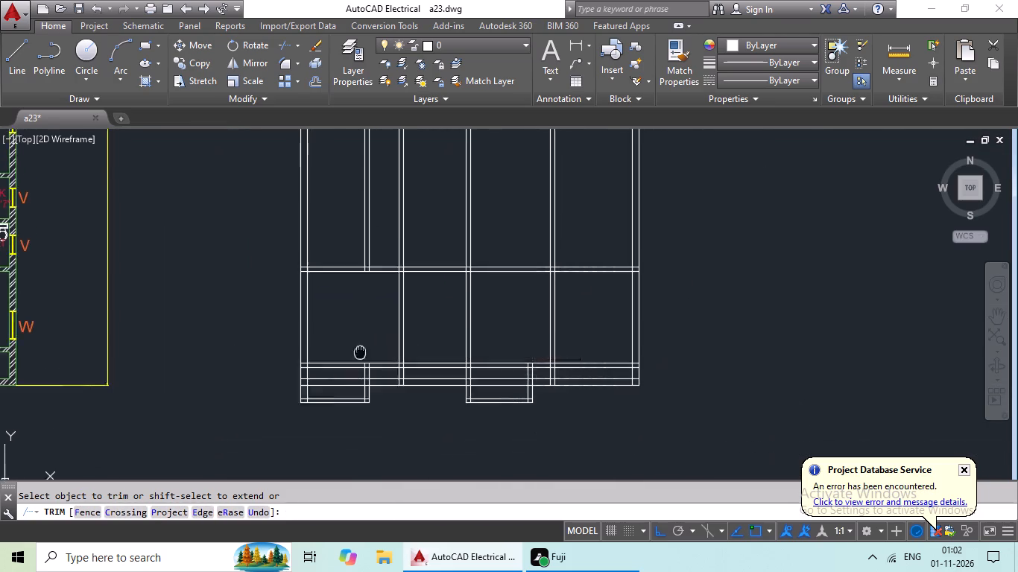
middle_click_drag(360, 352, 348, 395)
key("Escape")
Erase the two leftover first-deck side wall lines above the horizontal bedroom partition.
left_click_drag(360, 268, 312, 298)
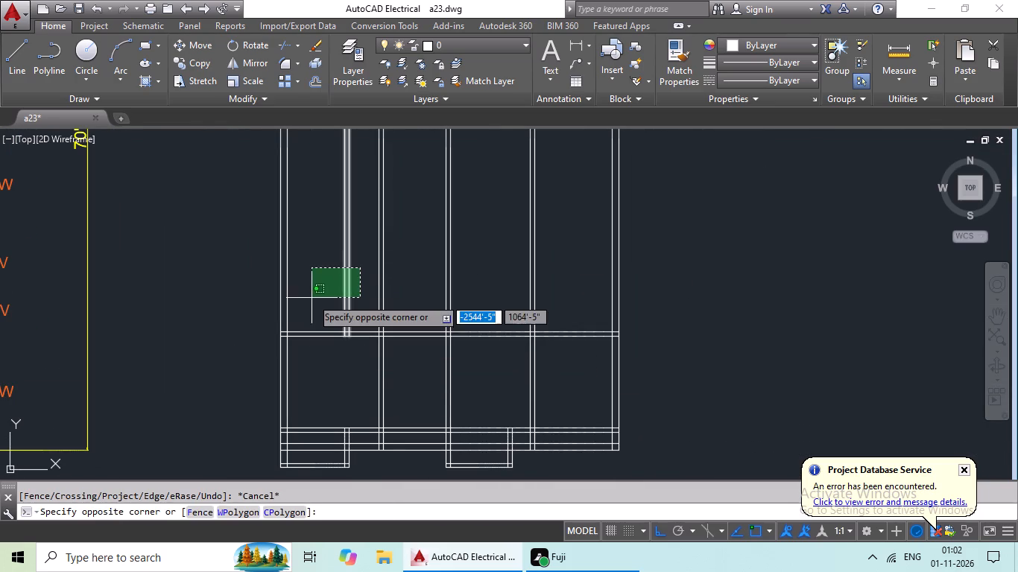
left_click(312, 298)
key("Delete")
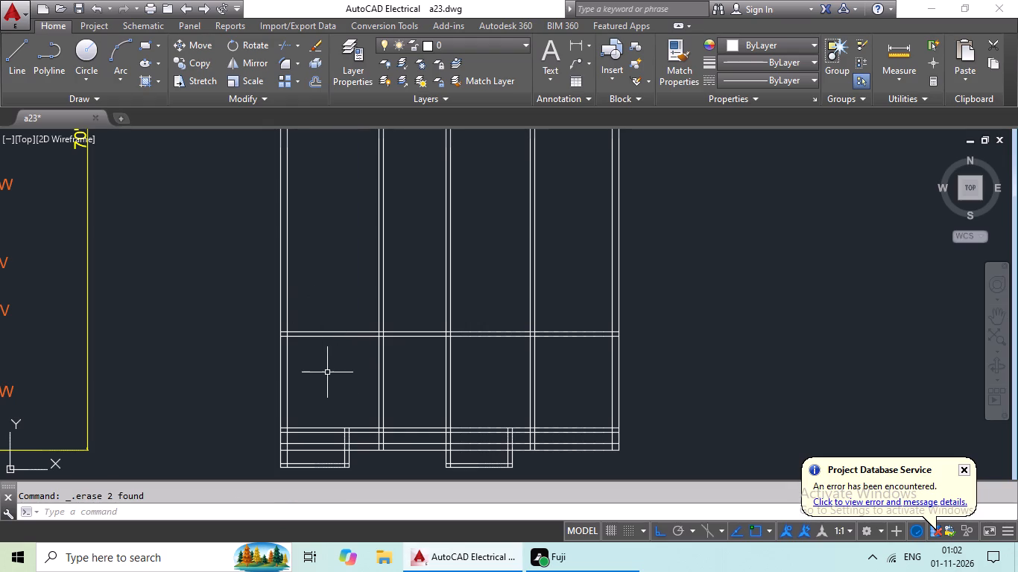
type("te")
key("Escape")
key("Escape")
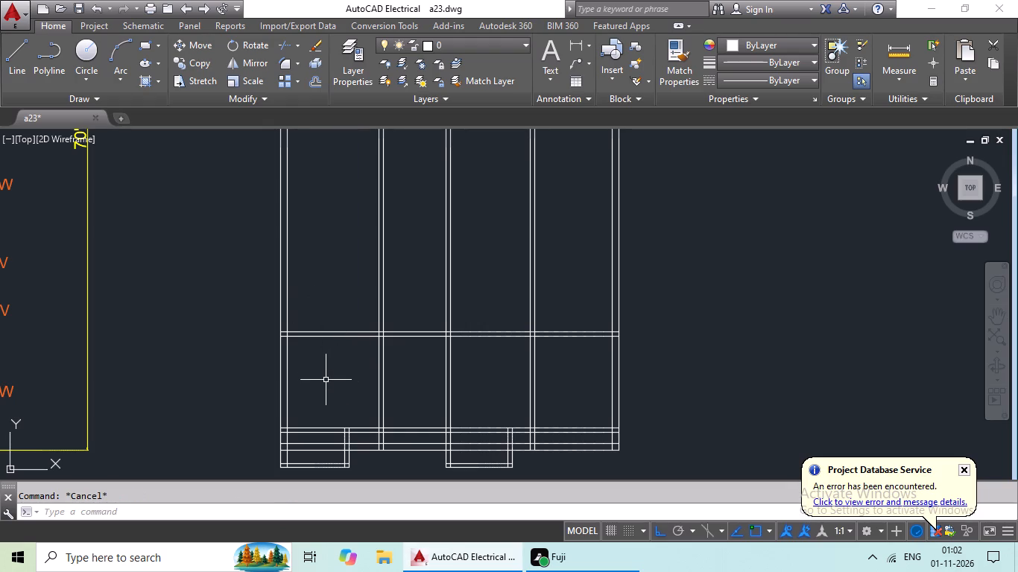
Trim the bottom outer wall lines and the back wall lines across the inside of the first deck.
type("tr")
key("space")
key("space")
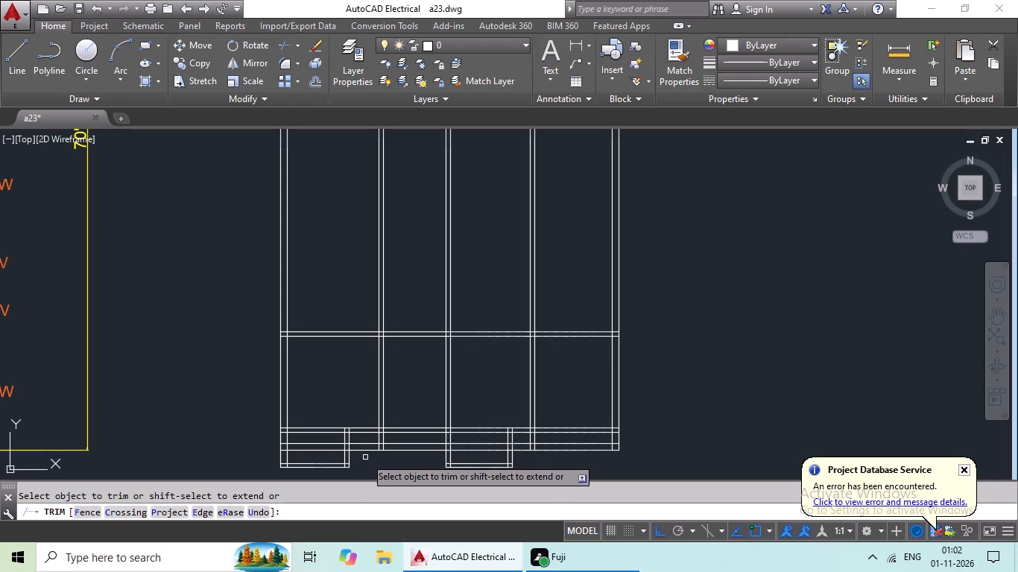
scroll(375, 467, "up", 1)
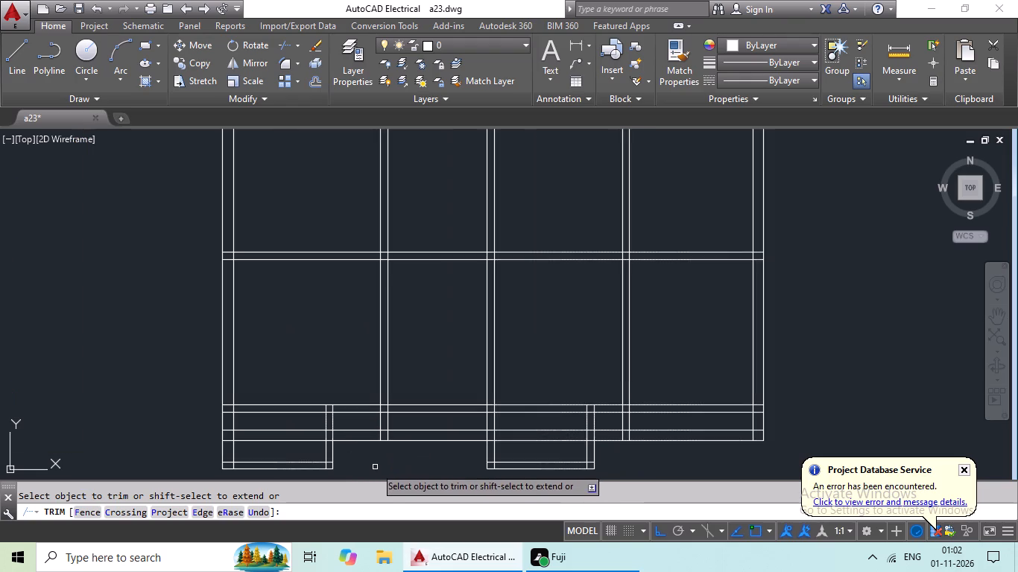
middle_click_drag(379, 464, 426, 430)
scroll(337, 398, "up", 2)
left_click_drag(350, 383, 302, 457)
left_click(300, 456)
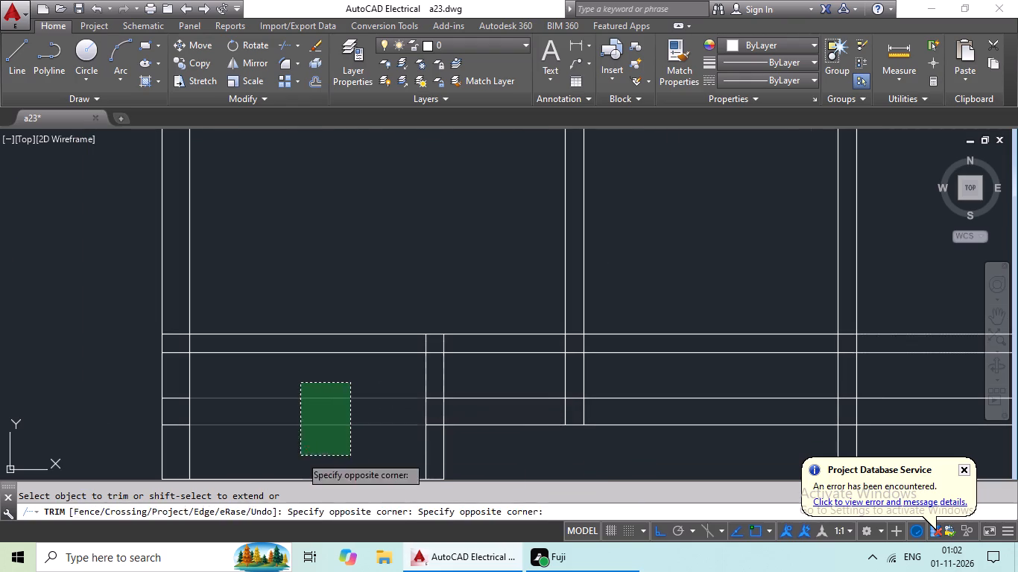
left_click_drag(351, 308, 291, 414)
left_click_drag(291, 412, 306, 405)
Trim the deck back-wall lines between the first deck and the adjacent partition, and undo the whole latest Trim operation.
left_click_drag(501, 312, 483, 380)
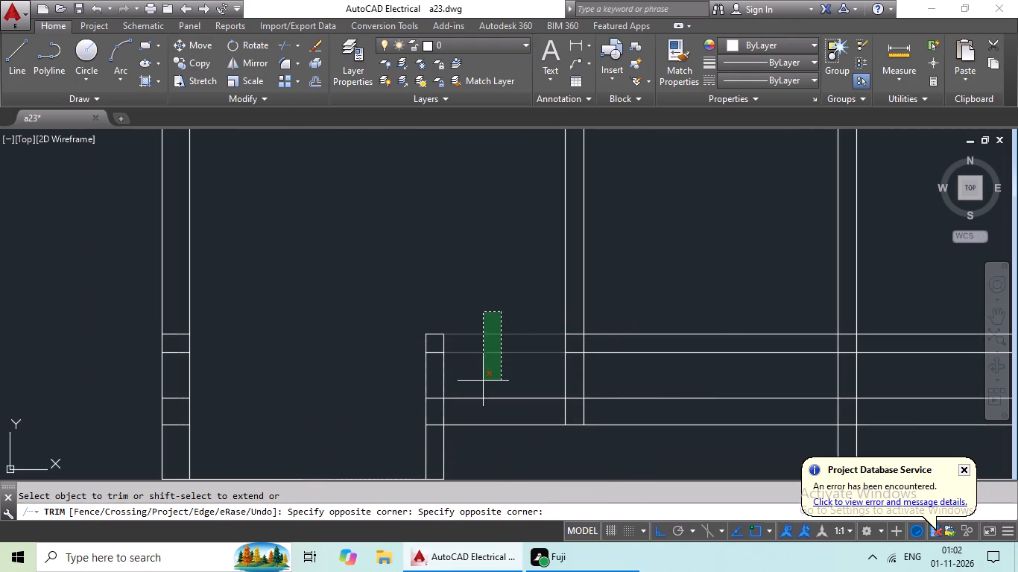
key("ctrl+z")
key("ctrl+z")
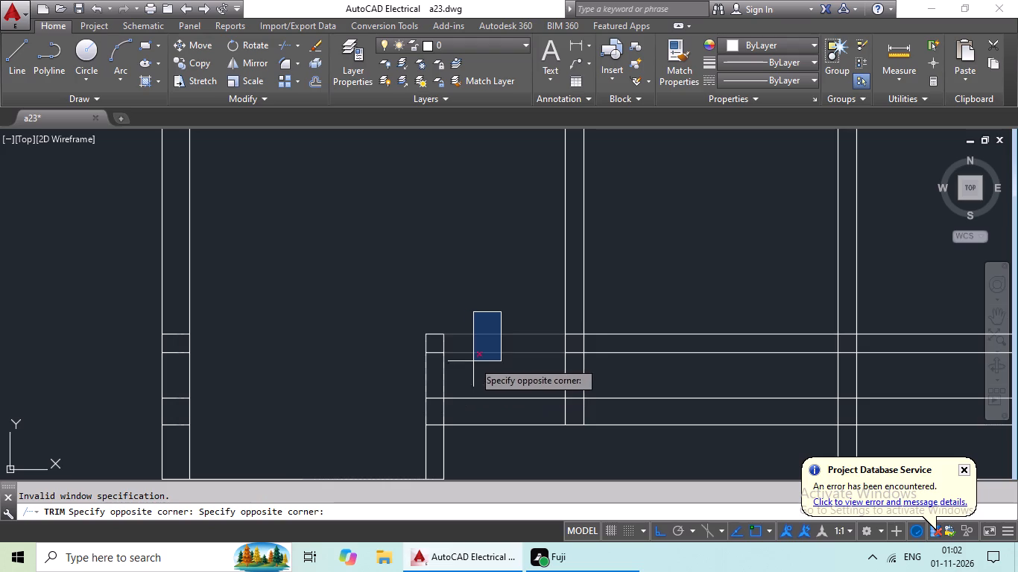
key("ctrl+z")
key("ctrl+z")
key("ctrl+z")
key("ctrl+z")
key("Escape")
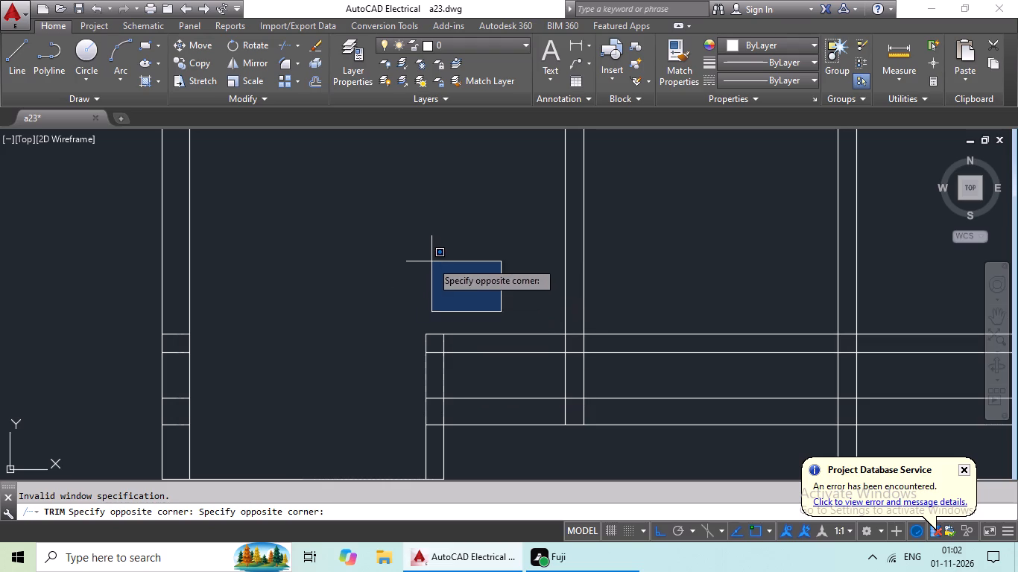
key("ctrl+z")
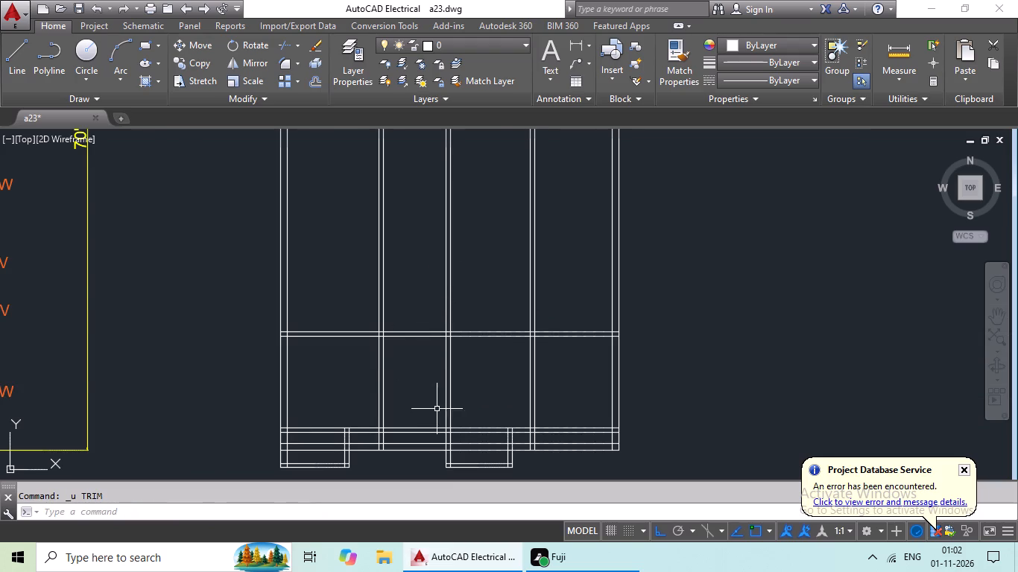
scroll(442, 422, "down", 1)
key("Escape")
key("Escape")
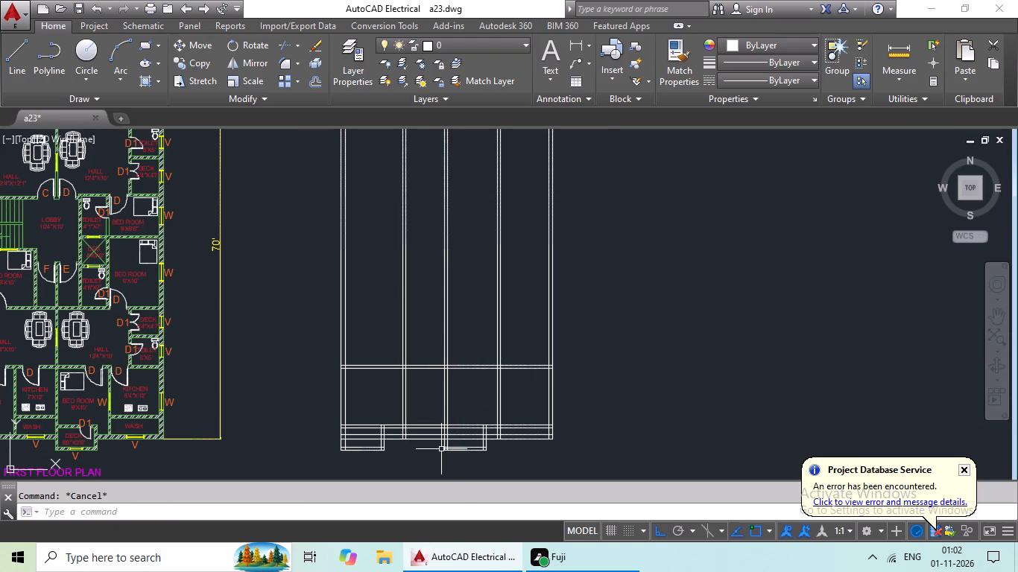
Trim the two bottom outer wall lines across the inside of the first deck.
key("t")
key("r")
key("space")
key("space")
scroll(373, 443, "up", 2)
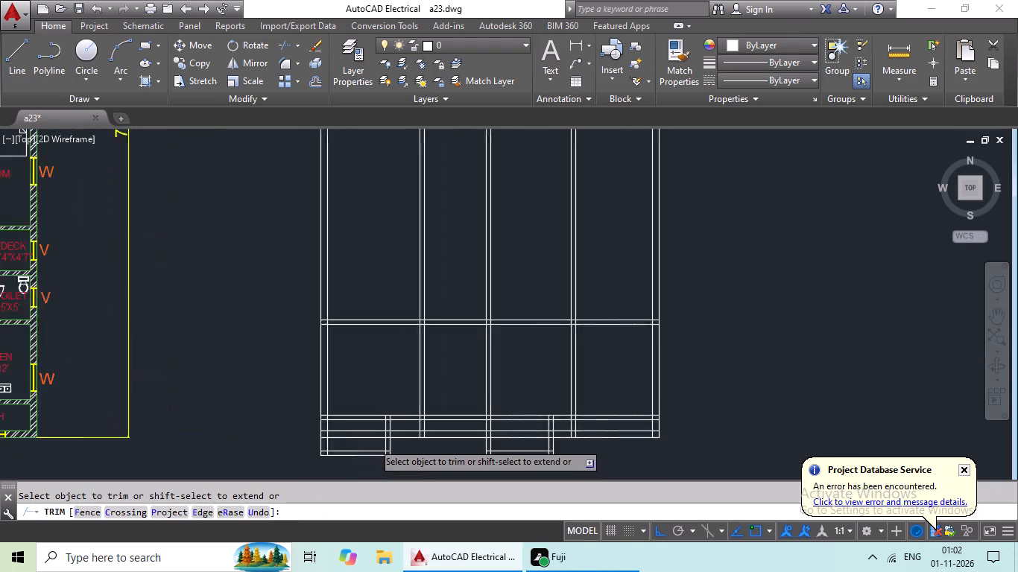
scroll(373, 442, "up", 4)
left_click_drag(399, 331, 316, 465)
left_click(316, 461)
Trim the deck back-wall lines between the two decks and from the second deck to the next partition.
scroll(368, 429, "down", 3)
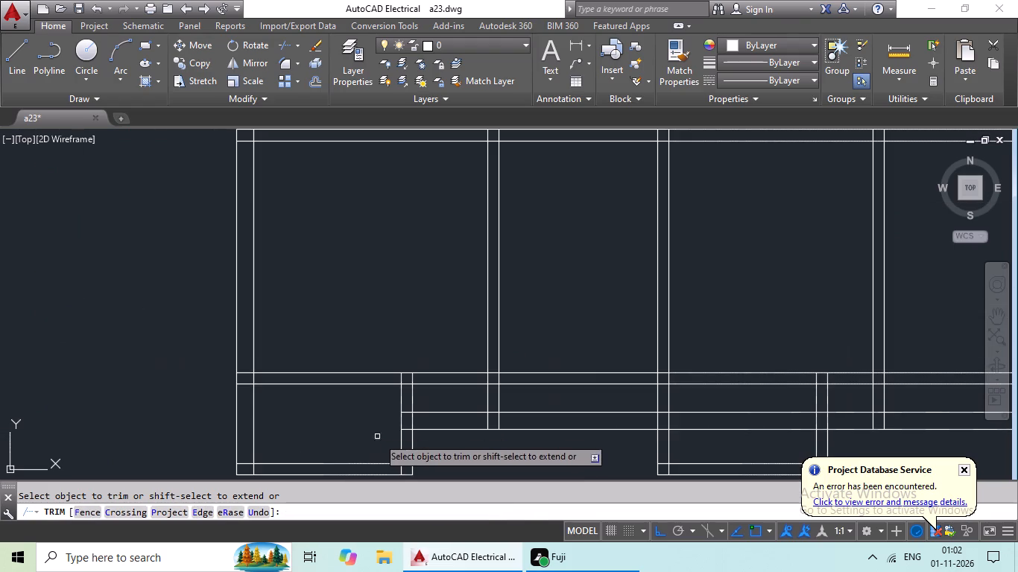
scroll(450, 385, "up", 3)
left_click_drag(470, 309, 425, 424)
left_click_drag(429, 413, 434, 405)
scroll(460, 366, "down", 3)
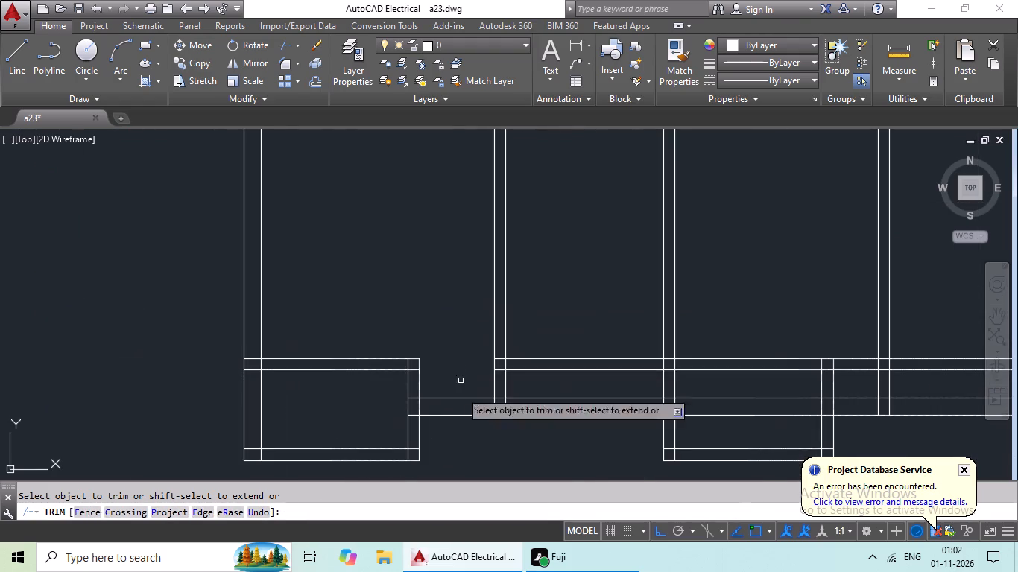
scroll(476, 448, "down", 1)
middle_click_drag(476, 448, 353, 418)
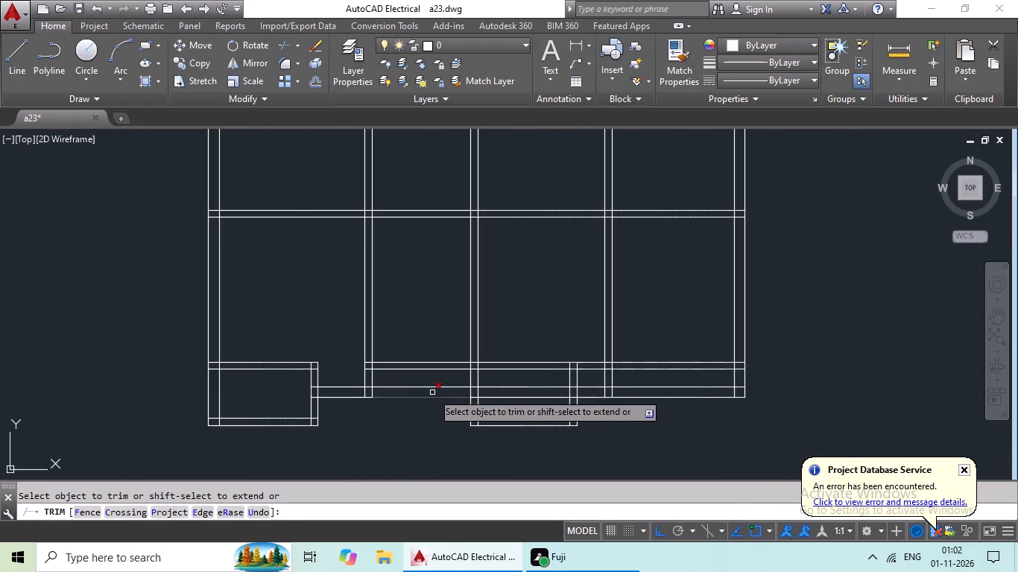
scroll(432, 372, "up", 4)
left_click_drag(447, 294, 363, 423)
left_click_drag(363, 420, 371, 412)
scroll(411, 372, "down", 4)
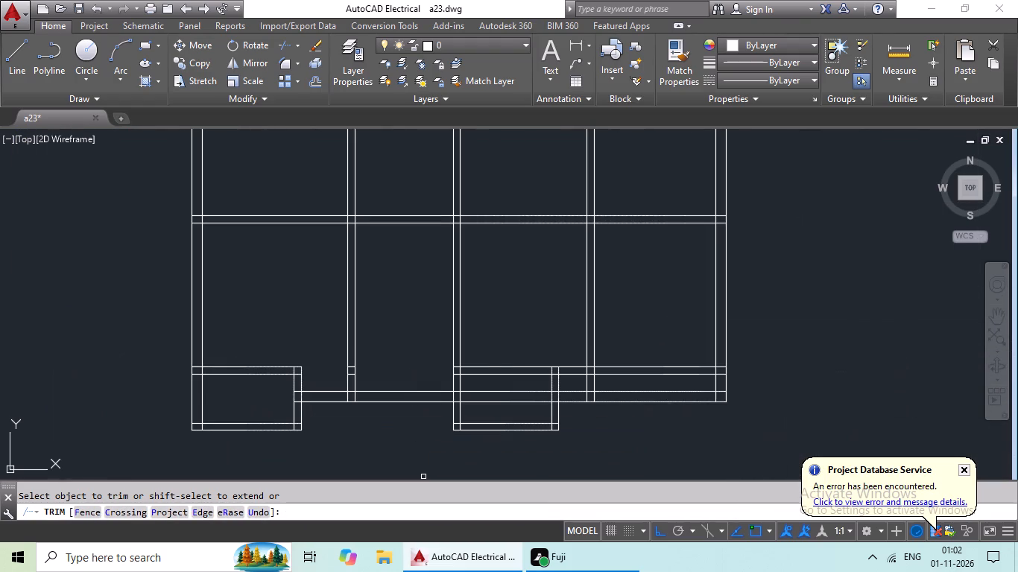
scroll(588, 375, "up", 4)
left_click_drag(513, 299, 470, 407)
left_click(470, 407)
Trim the two bottom outer wall lines across the inside of the second deck.
scroll(470, 407, "down", 1)
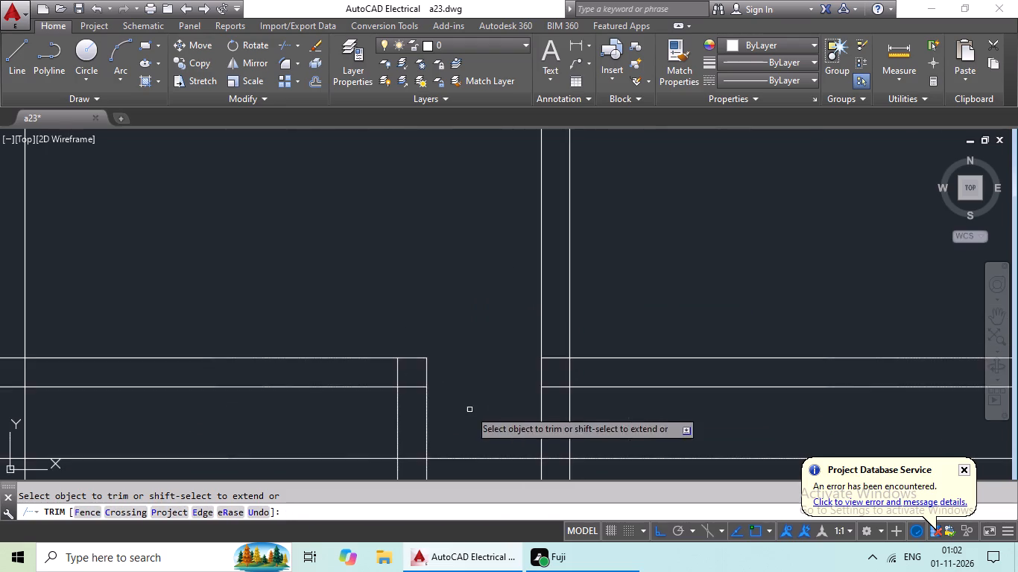
middle_click_drag(470, 410, 464, 289)
scroll(467, 312, "down", 2)
scroll(396, 325, "up", 2)
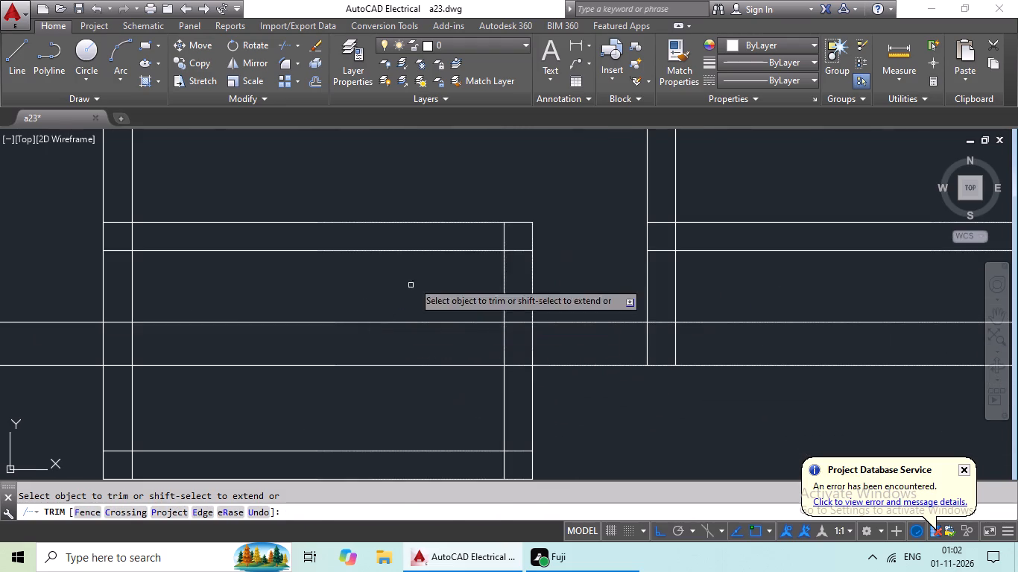
left_click_drag(418, 272, 337, 396)
left_click(337, 396)
Trim the deck back-wall lines between the last partition and the right outer wall of the plan.
scroll(412, 357, "down", 2)
middle_click_drag(503, 382, 401, 422)
scroll(528, 347, "up", 2)
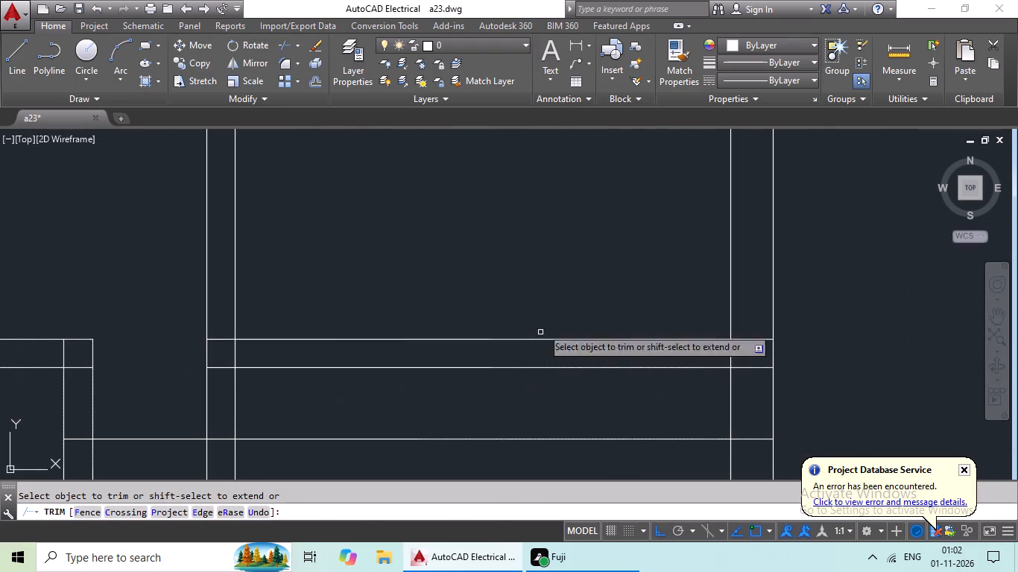
left_click_drag(549, 281, 434, 416)
left_click(434, 406)
scroll(500, 357, "down", 3)
key("Escape")
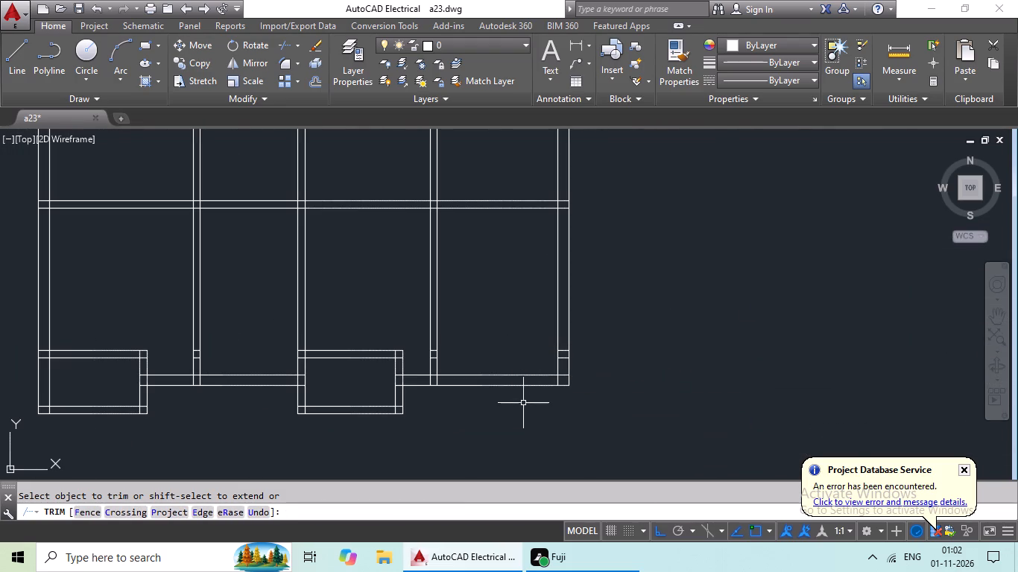
key("Escape")
Erase the leftover short cross lines inside the right outer wall and inside the partition beyond the second deck.
scroll(569, 362, "up", 5)
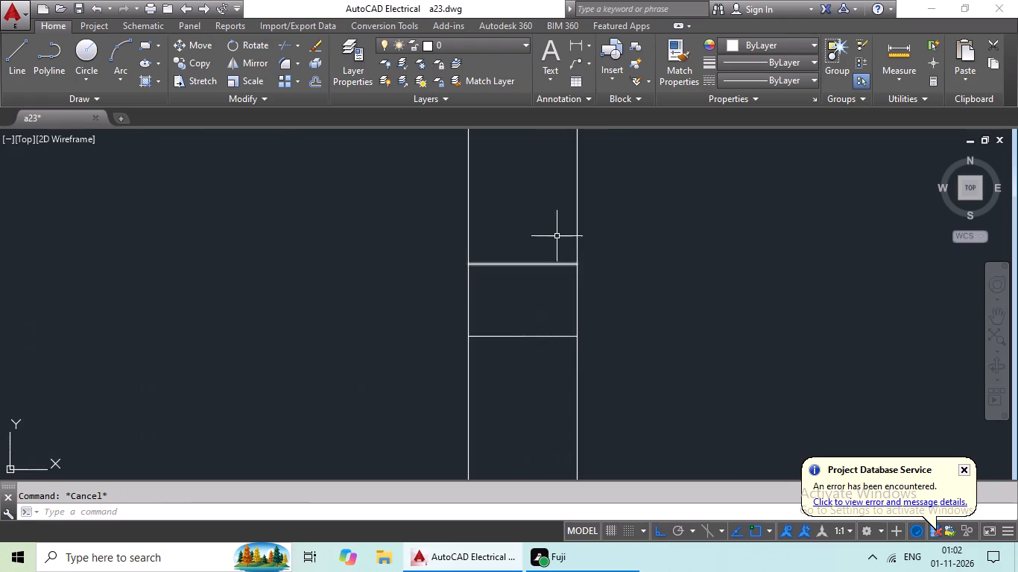
left_click_drag(557, 231, 520, 408)
key("Delete")
scroll(530, 382, "down", 3)
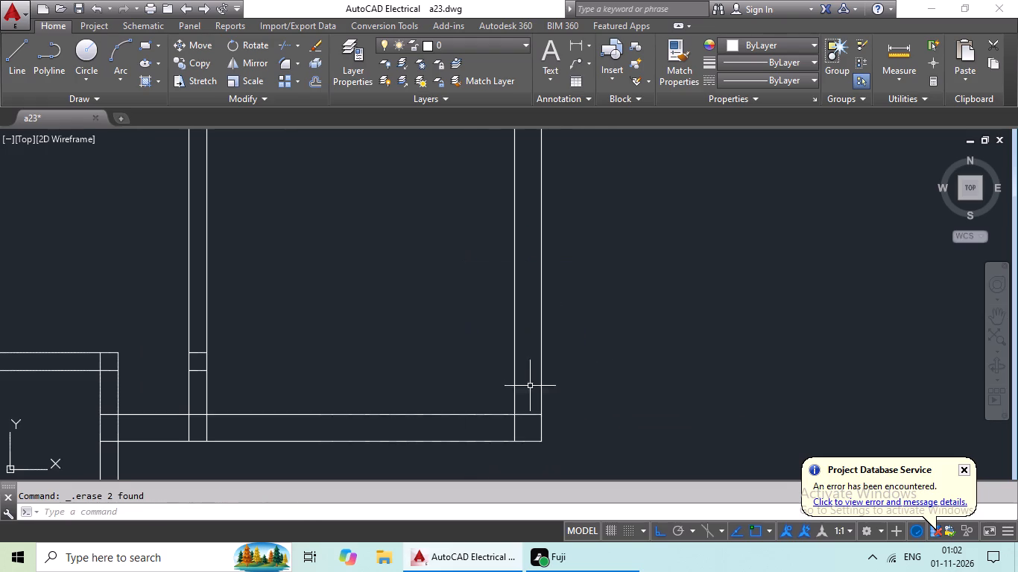
middle_click_drag(381, 388, 627, 373)
scroll(430, 360, "up", 4)
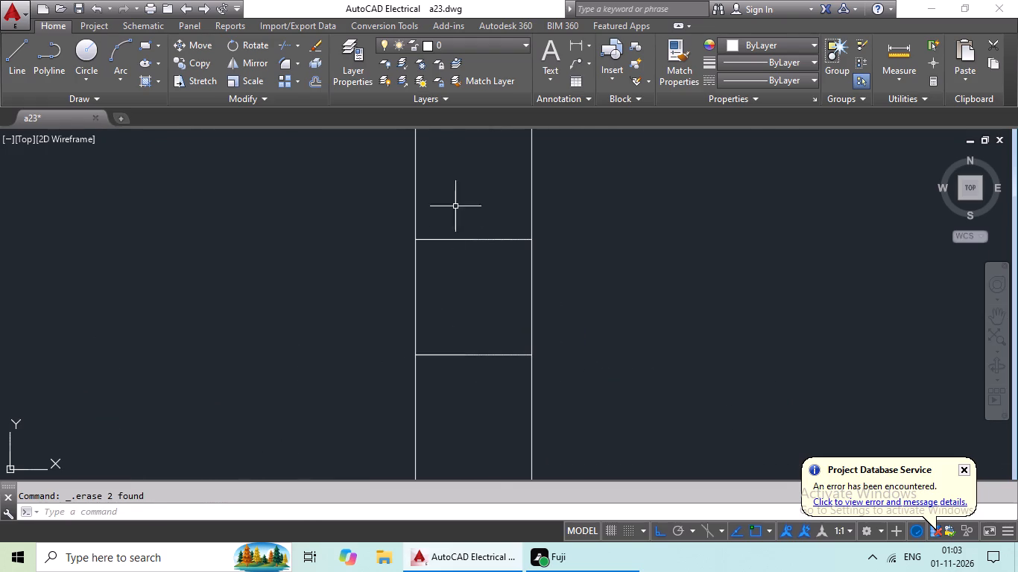
left_click_drag(473, 188, 449, 417)
key("Delete")
Erase the two leftover short cross lines inside the partition between the two decks.
scroll(527, 381, "down", 5)
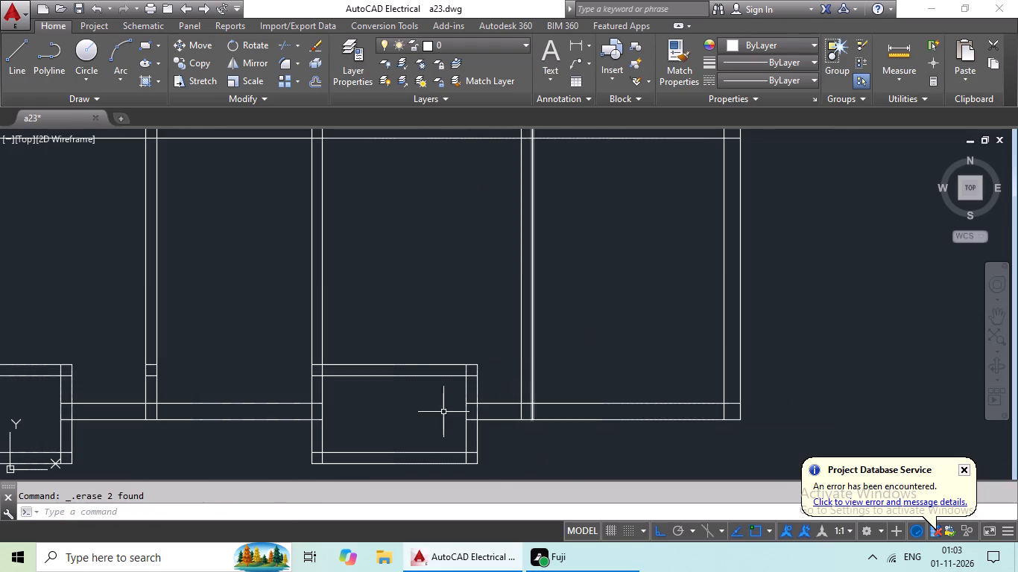
scroll(449, 403, "down", 1)
middle_click_drag(437, 420, 585, 395)
scroll(409, 360, "up", 4)
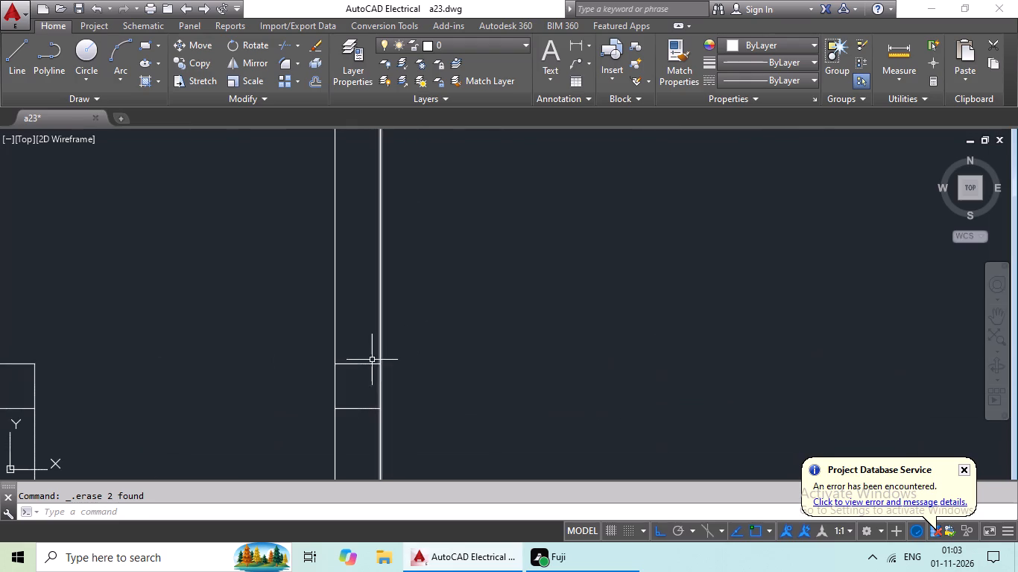
scroll(370, 376, "up", 2)
scroll(370, 330, "down", 1)
left_click_drag(366, 315, 340, 461)
left_click(340, 461)
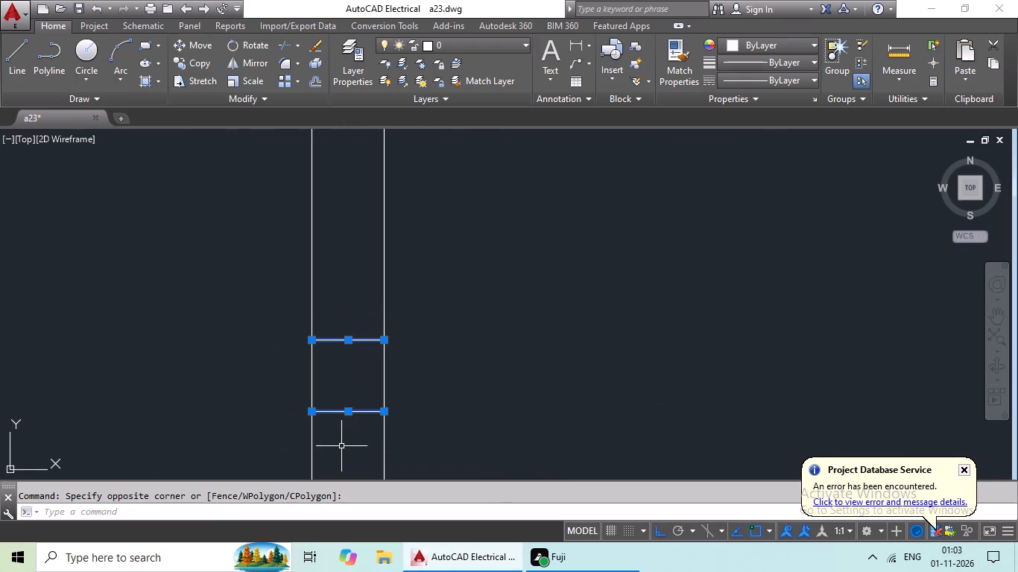
key("Delete")
Trim all three vertical partitions' lines above the horizontal wall over the bedrooms, leaving only the outer walls there.
scroll(478, 399, "down", 5)
scroll(536, 358, "down", 1)
middle_click_drag(536, 357, 510, 403)
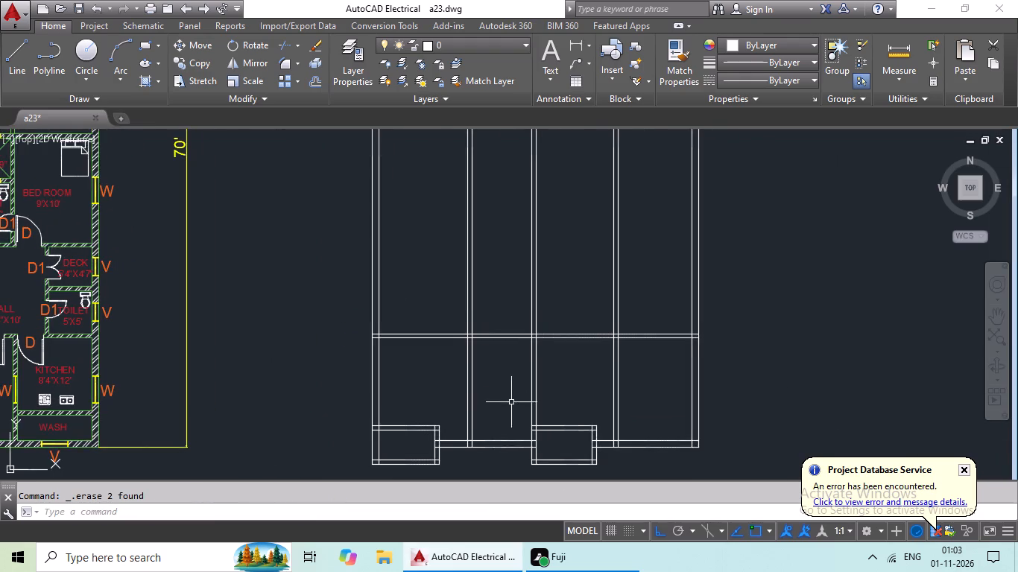
middle_click_drag(513, 401, 545, 340)
middle_click_drag(548, 343, 478, 428)
scroll(497, 390, "down", 1)
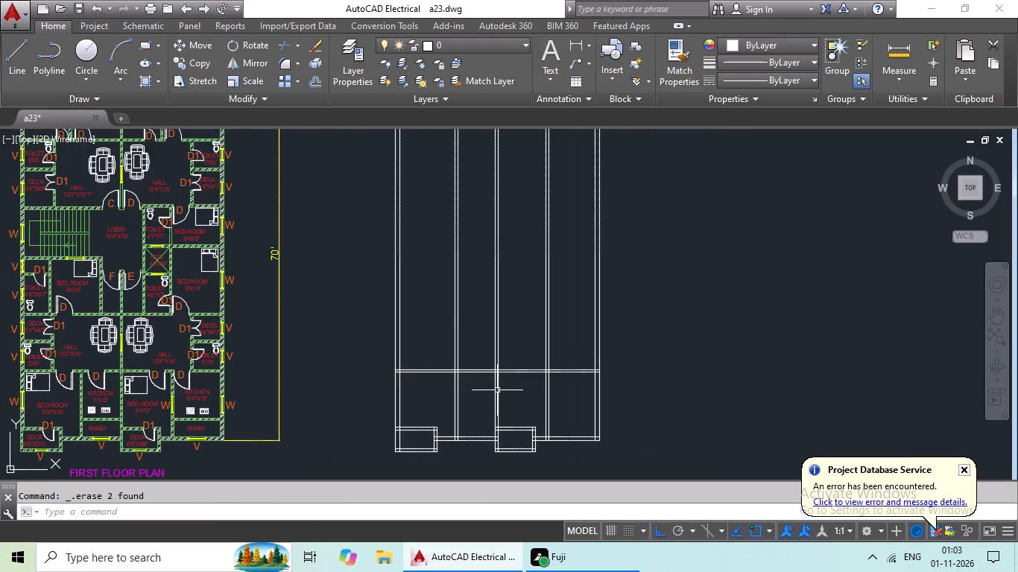
key("Escape")
key("Escape")
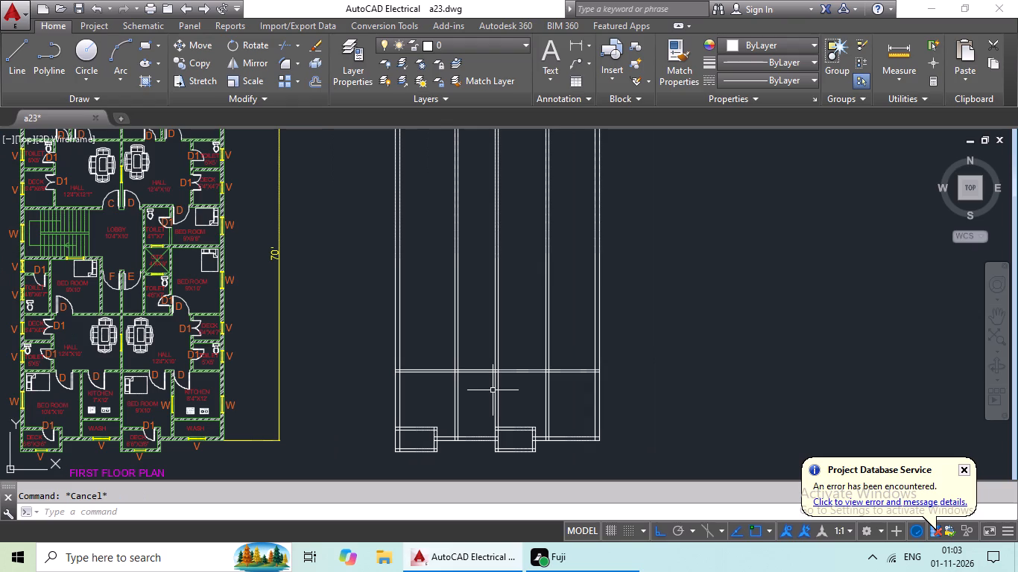
type("tr")
key("space")
key("space")
scroll(564, 331, "up", 1)
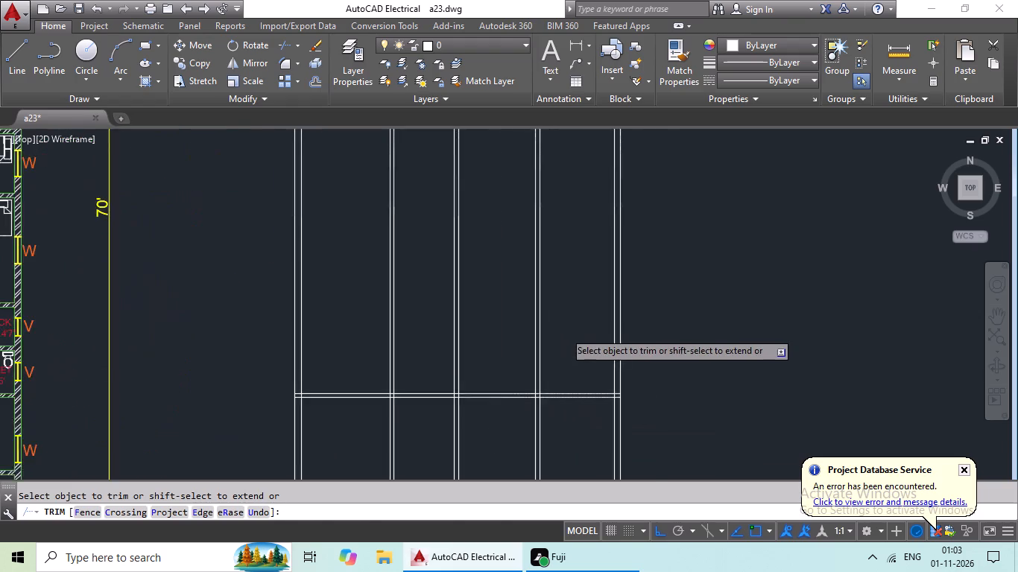
scroll(564, 331, "up", 1)
left_click_drag(561, 331, 394, 403)
left_click(396, 401)
left_click_drag(480, 344, 240, 410)
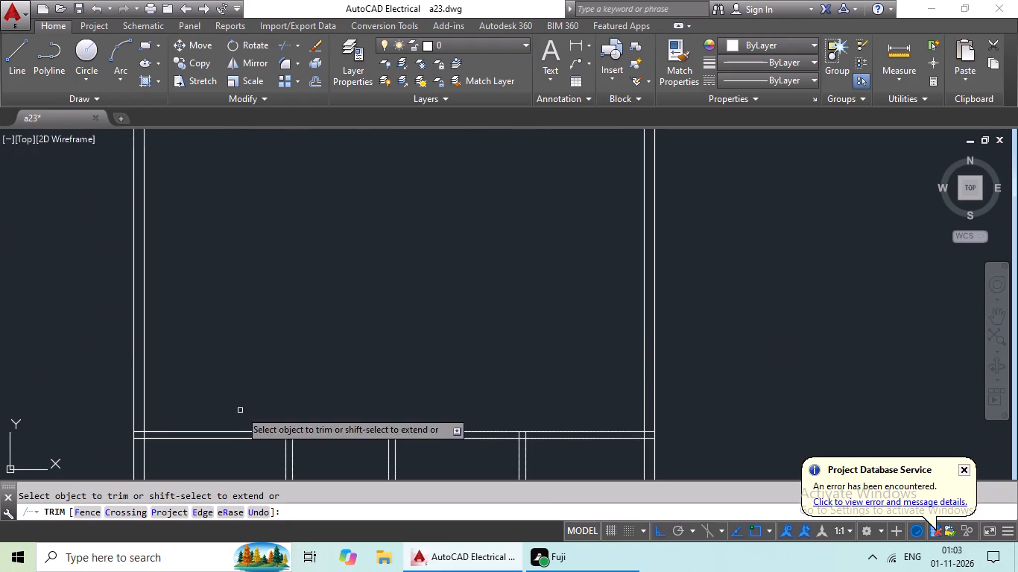
scroll(402, 340, "down", 3)
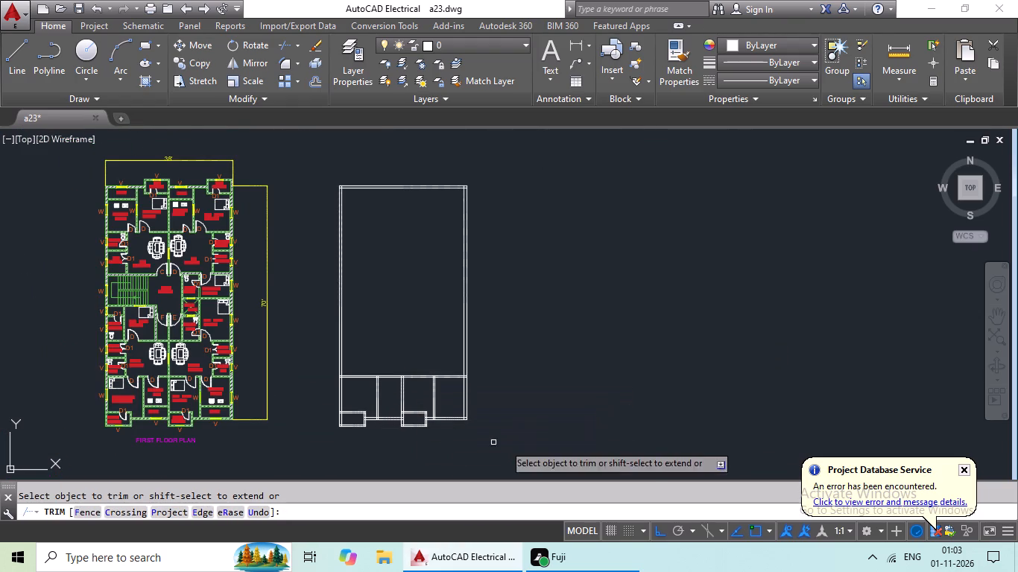
key("Escape")
Start the Offset command for the next wall line of the new plan.
scroll(416, 381, "down", 1)
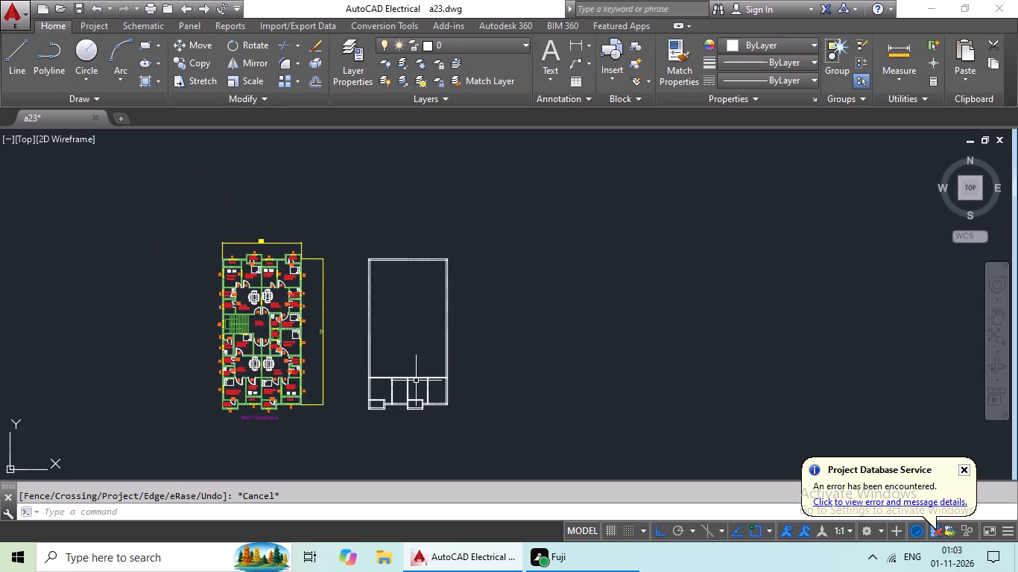
scroll(416, 380, "up", 2)
middle_click_drag(376, 312, 553, 287)
key("Escape")
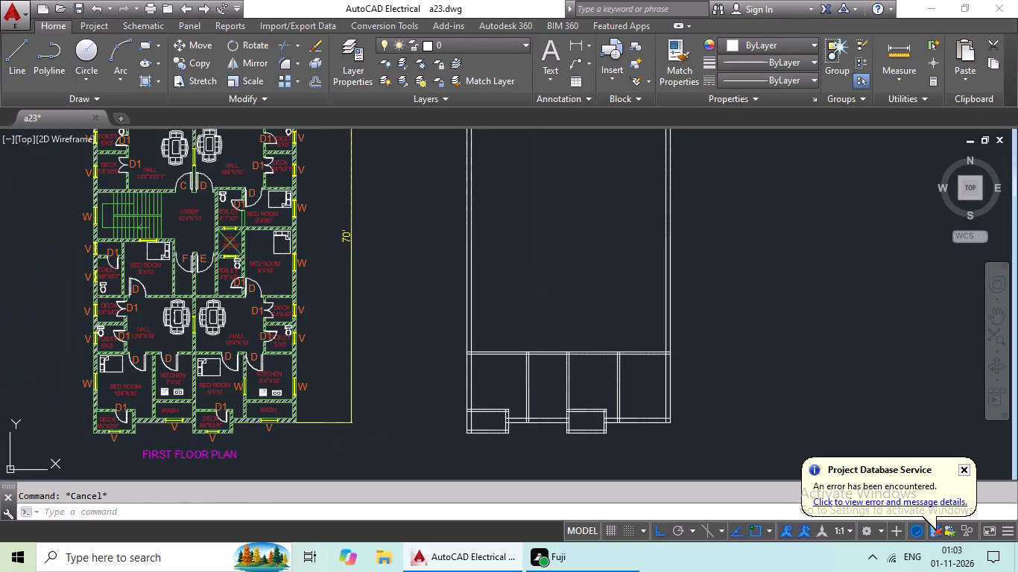
key("Escape")
key("Escape")
key("o")
key("Return")
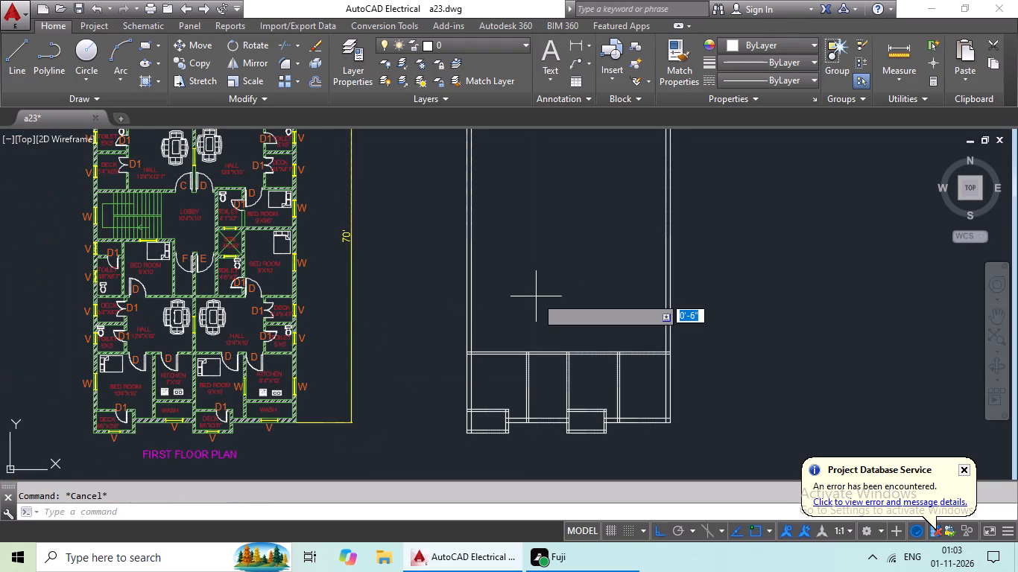
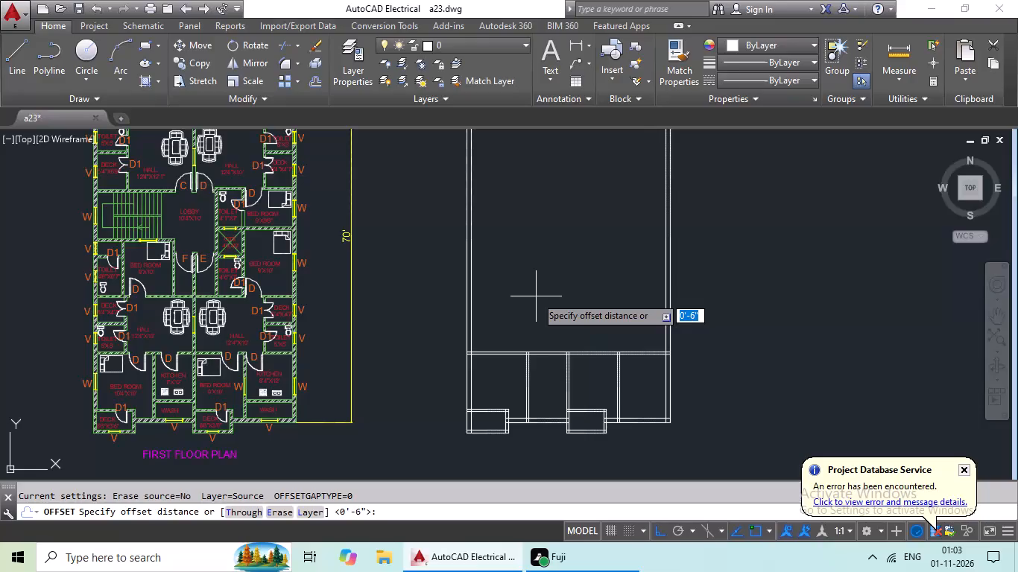
Offset the right outer wall's inner line 5' inward into the plan.
type("5'")
key("Return")
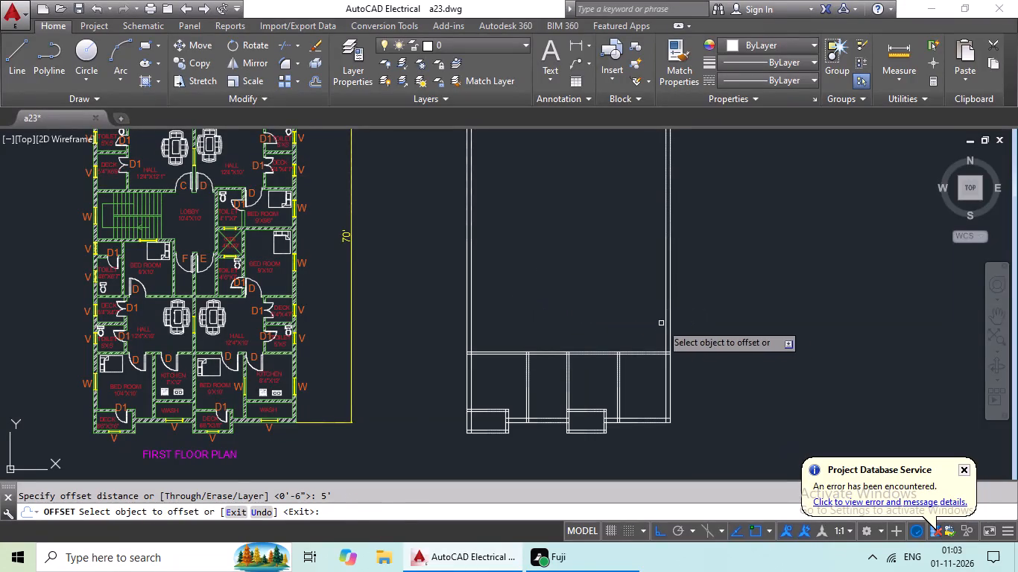
left_click_drag(666, 317, 642, 322)
left_click(612, 327)
key("Escape")
key("Escape")
Offset the new vertical line near the right outer wall a further 6" inward to form a partition.
key("o")
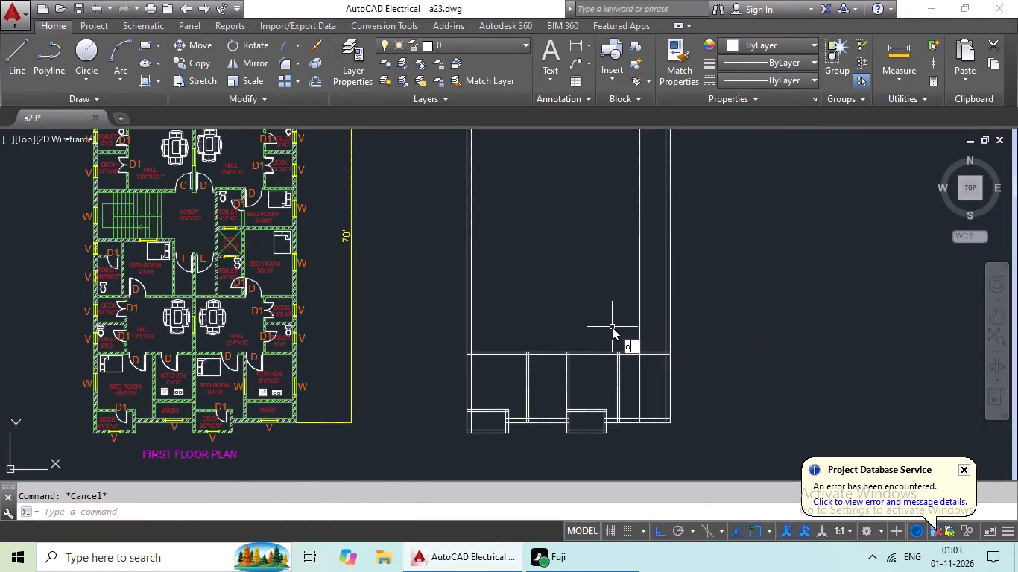
key("Return")
key("6")
key("shift+quotedbl")
key("Return")
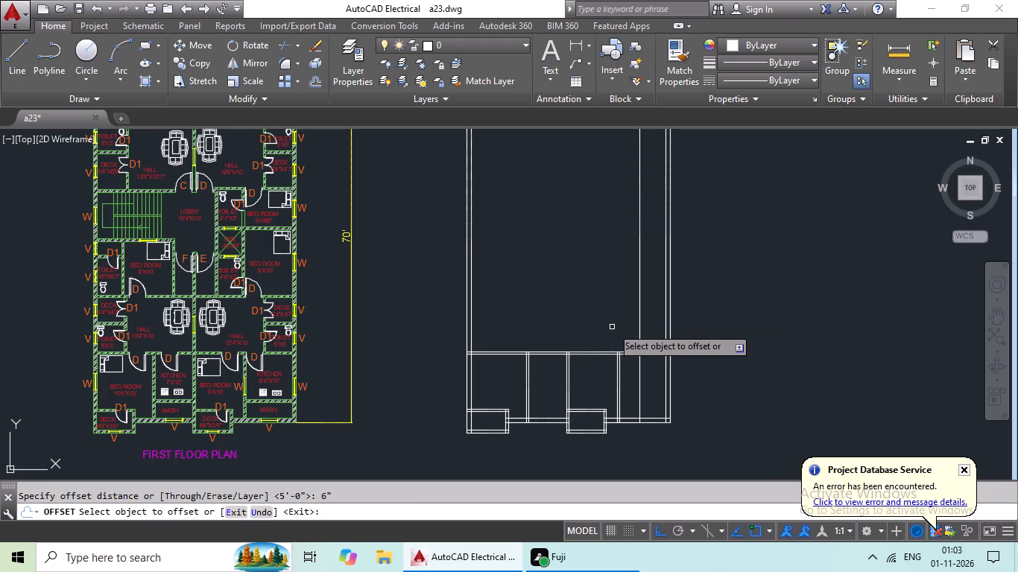
left_click(640, 305)
left_click(627, 311)
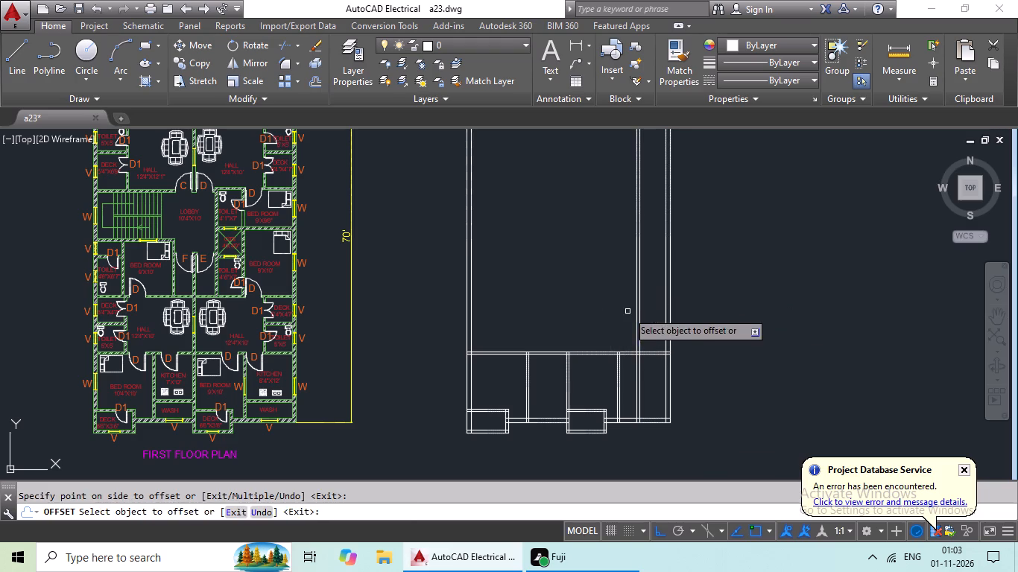
key("Escape")
key("Escape")
Trim the new right-hand partition's two lines below the horizontal wall over the bedrooms.
type("tr")
key("space")
key("space")
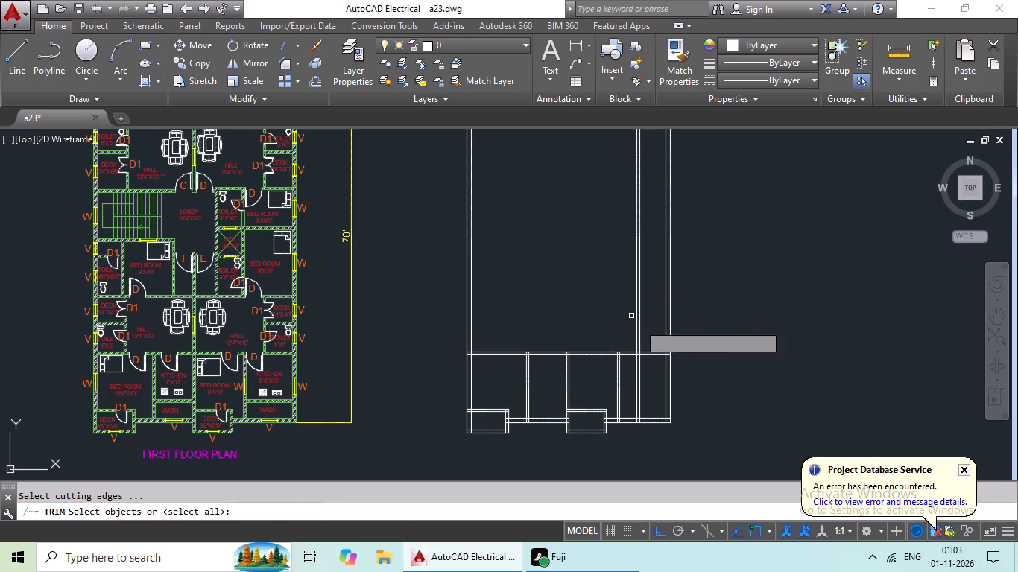
scroll(642, 372, "up", 3)
left_click_drag(656, 331, 606, 404)
left_click(606, 404)
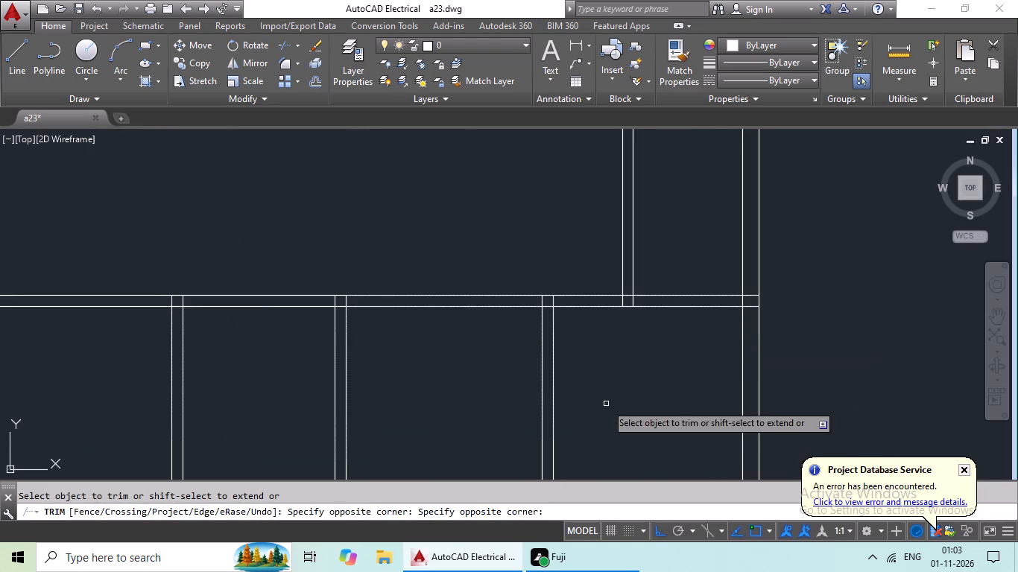
scroll(630, 370, "down", 2)
middle_click_drag(630, 370, 642, 427)
scroll(648, 410, "down", 1)
key("Escape")
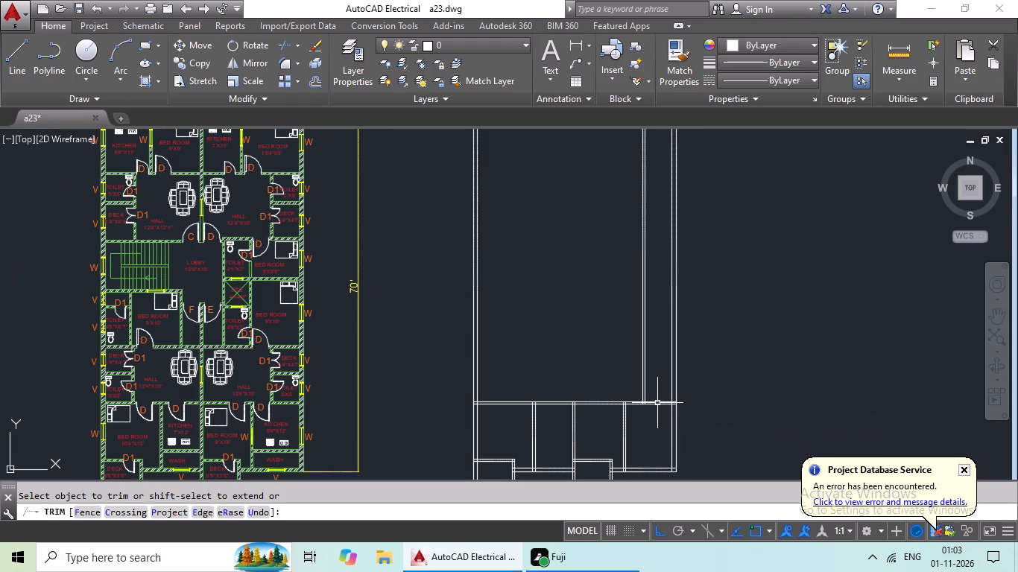
Offset the upper line of the horizontal wall over the bedrooms 5' upward.
key("o")
key("Return")
type("5'")
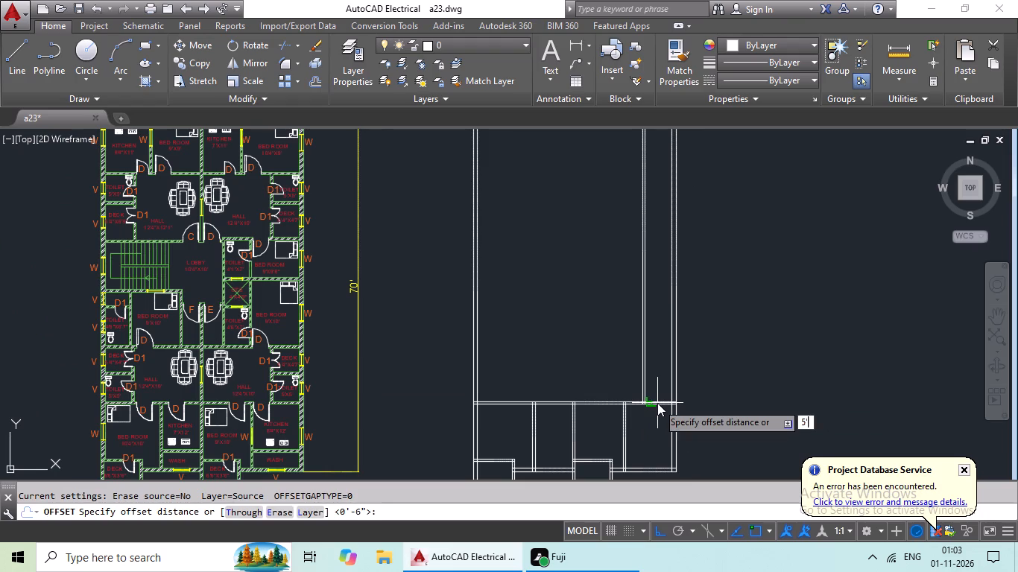
key("Return")
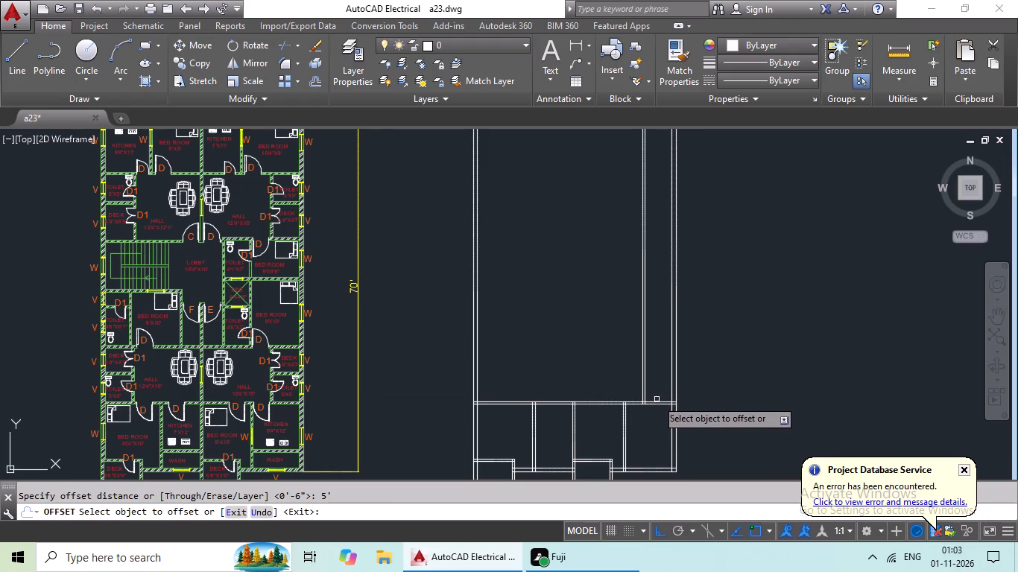
left_click_drag(657, 402, 672, 364)
left_click(681, 301)
key("Escape")
key("Escape")
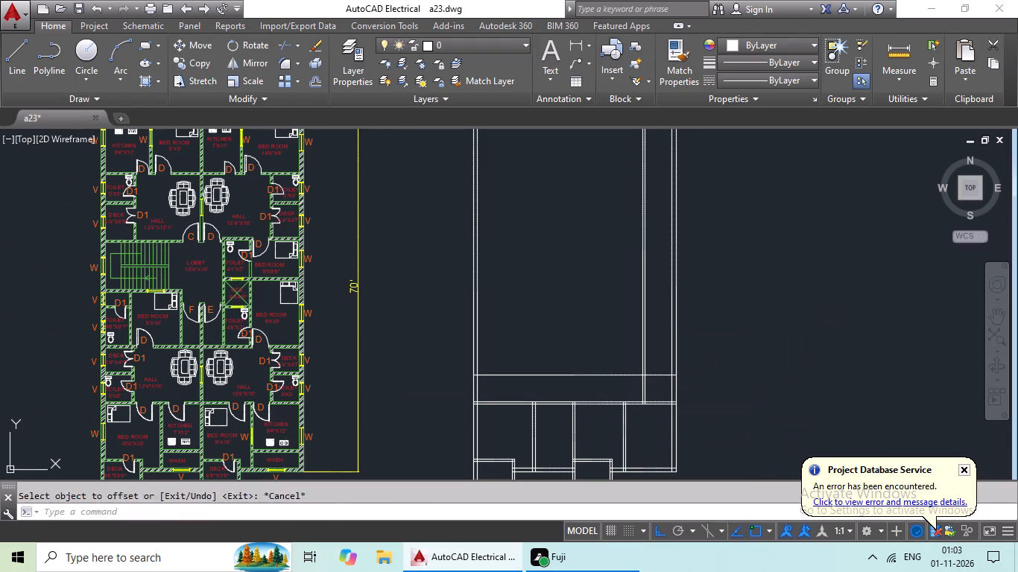
key("Escape")
Offset the new horizontal line 6" upward to give the wall its thickness.
key("o")
key("Return")
type("6\"")
key("Return")
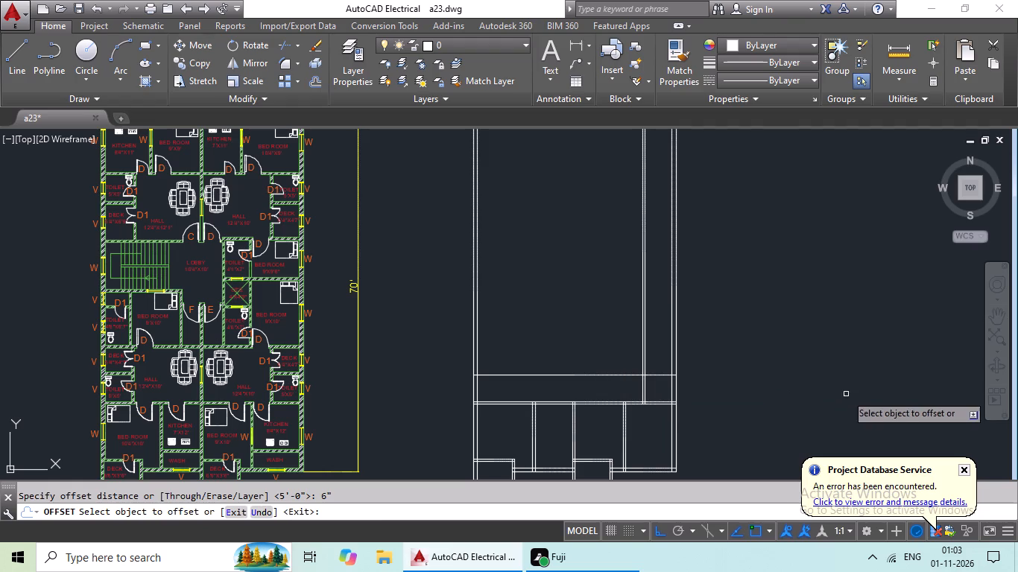
left_click_drag(657, 377, 661, 366)
left_click(663, 346)
key("Escape")
key("Escape")
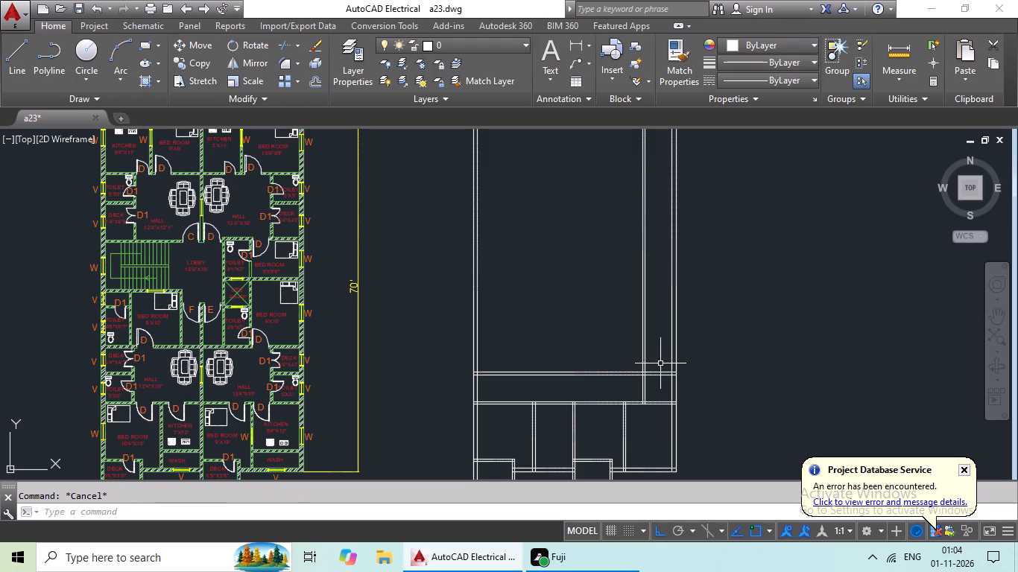
key("Escape")
key("Escape")
Offset the left outer wall's inner line 5' inward into the plan.
key("o")
key("Return")
type("5'")
key("Return")
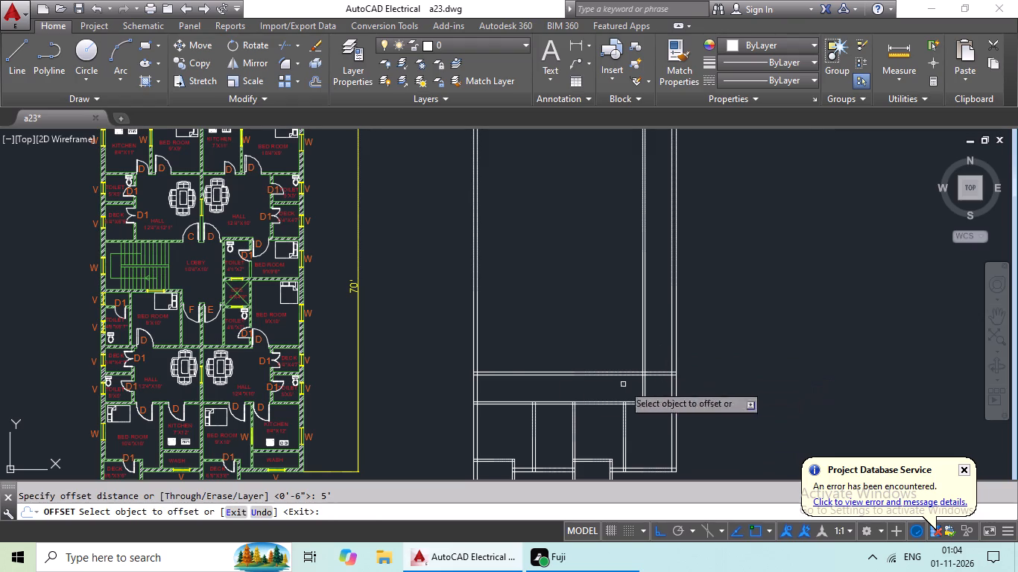
left_click_drag(478, 355, 527, 341)
left_click(543, 337)
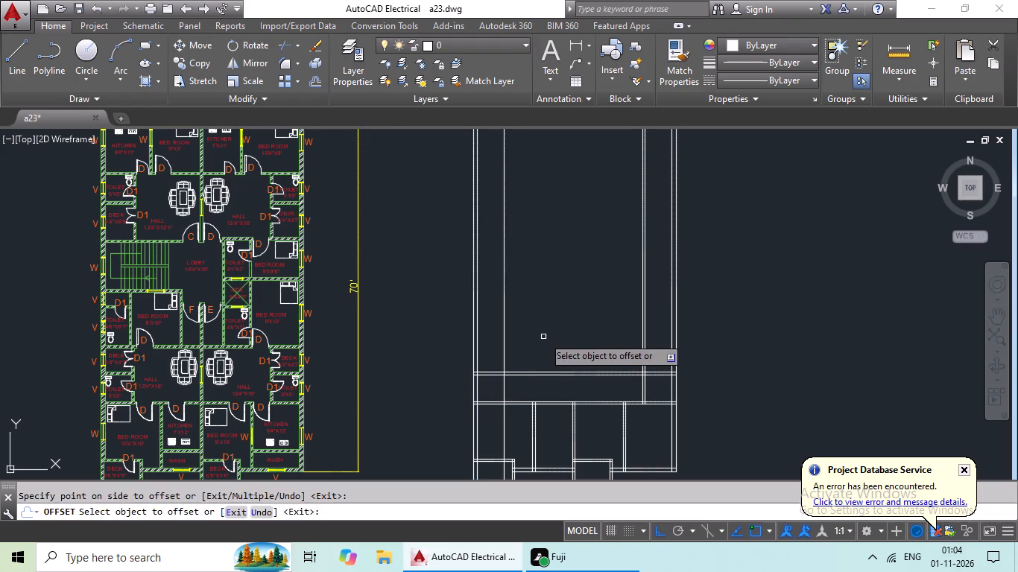
key("Escape")
key("Escape")
key("Escape")
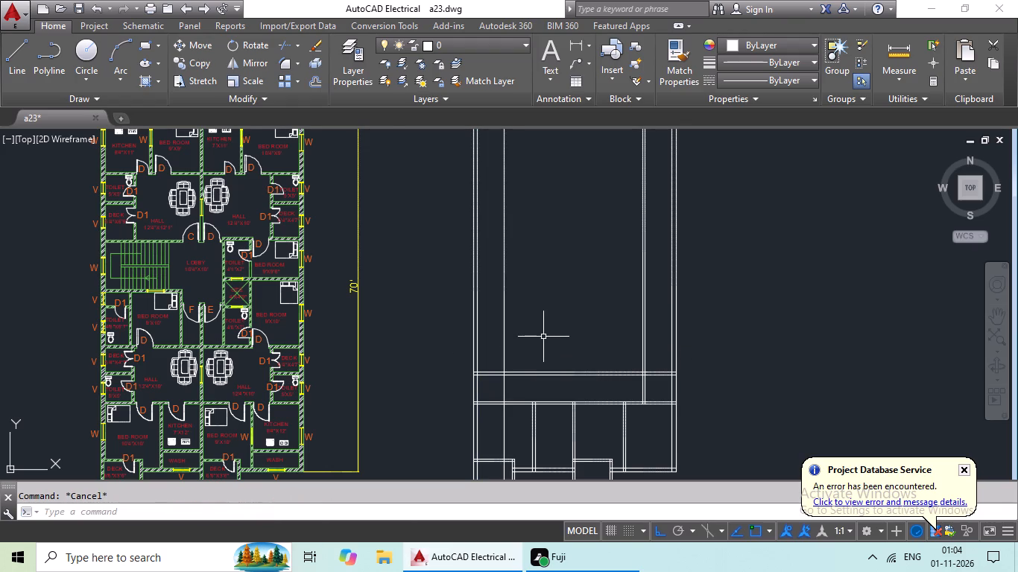
Trim the new left-hand vertical line below the horizontal wall over the bedrooms.
type("tr")
key("space")
key("space")
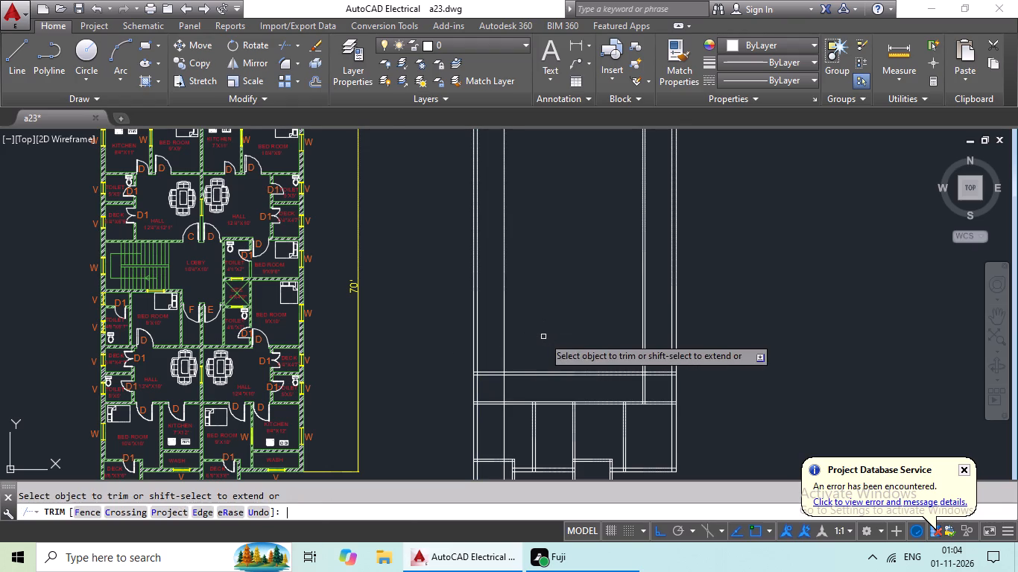
scroll(499, 417, "up", 1)
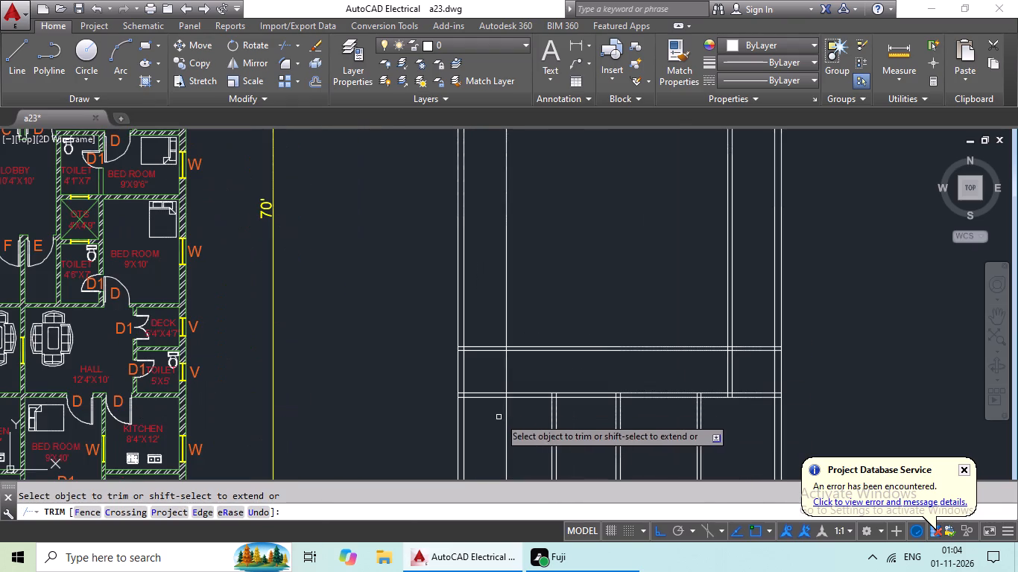
left_click_drag(525, 412, 502, 436)
left_click(501, 437)
middle_click_drag(521, 429, 516, 402)
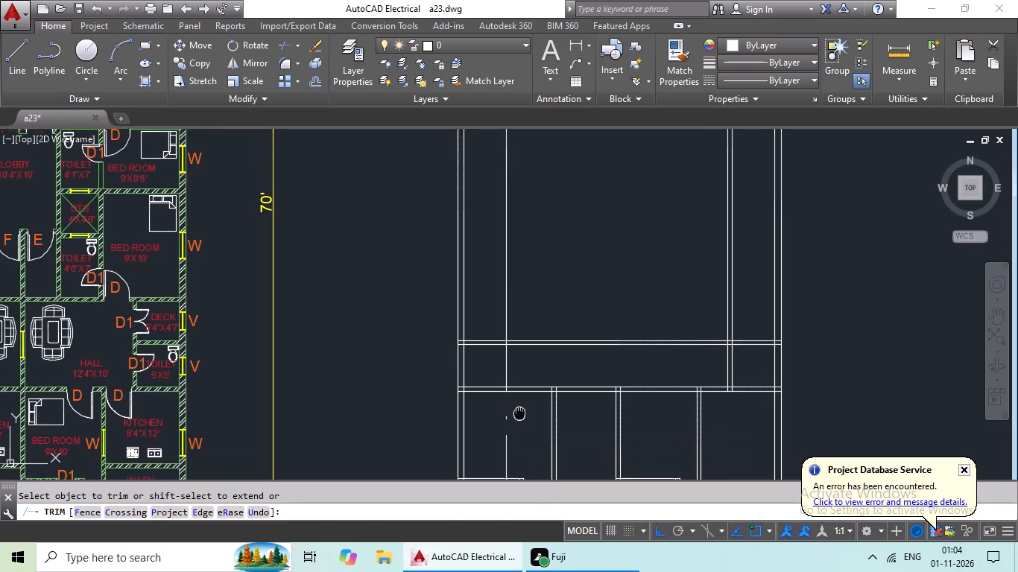
middle_click_drag(516, 402, 496, 321)
left_click_drag(498, 306, 468, 348)
key("Escape")
key("Escape")
key("Escape")
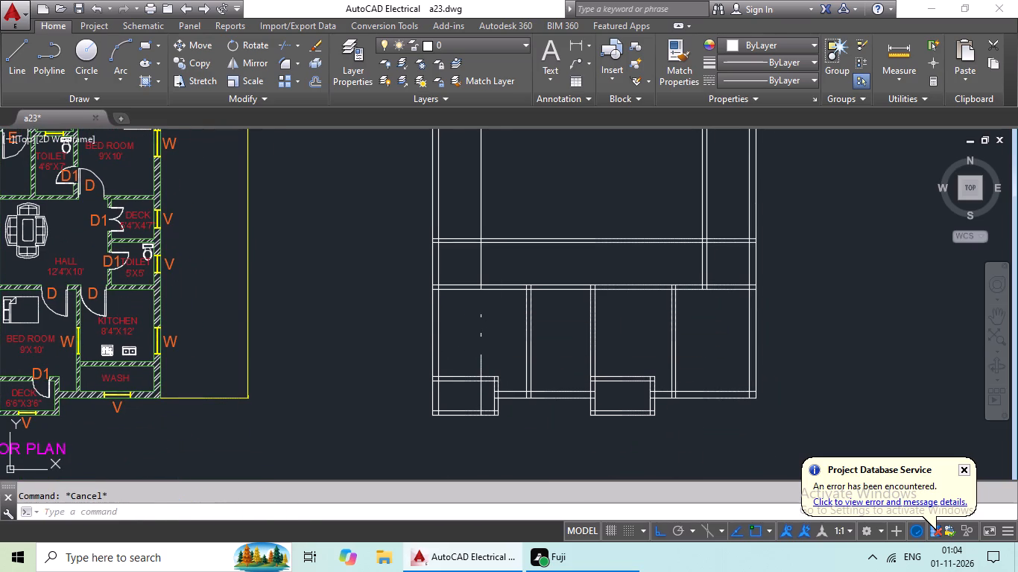
Erase the leftover pieces of the left-hand vertical line in the first bedroom and through the deck.
left_click_drag(491, 304, 497, 355)
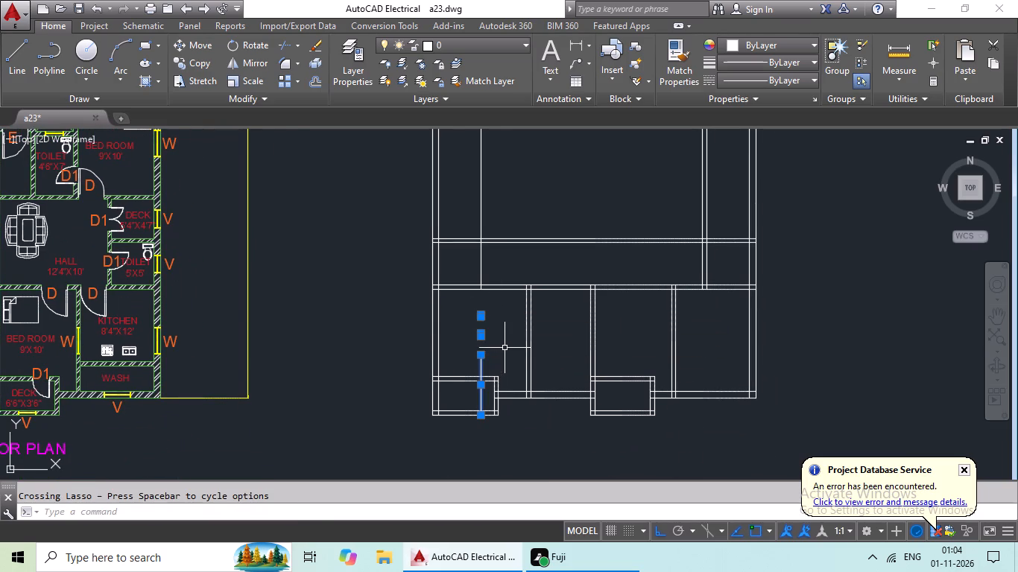
key("Delete")
scroll(526, 346, "down", 2)
scroll(520, 338, "up", 5)
scroll(472, 339, "down", 3)
middle_click_drag(472, 337, 467, 348)
key("Escape")
key("Escape")
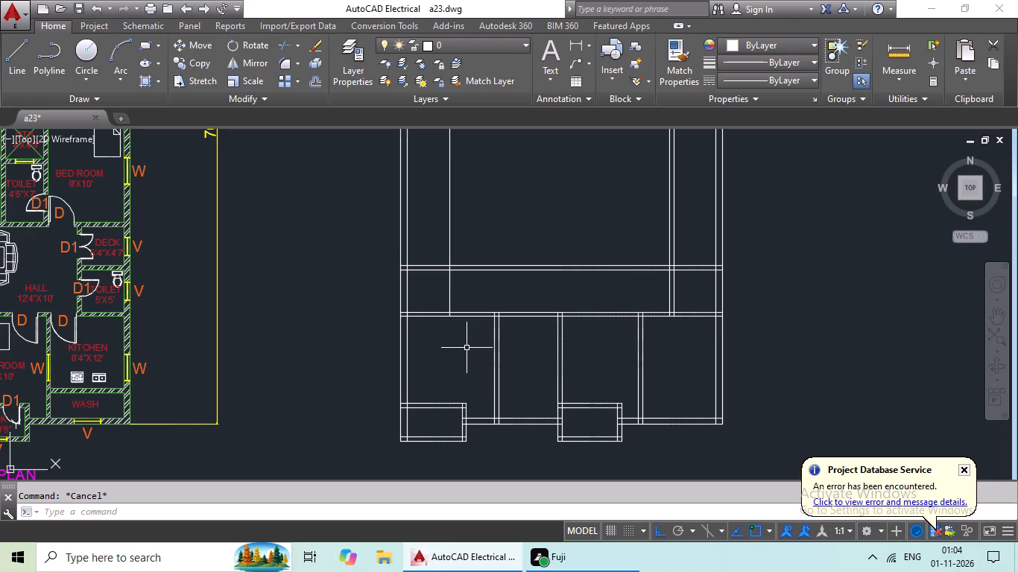
Offset the remaining left-hand vertical line 6" inward to form a partition.
key("o")
key("Return")
key("6")
key("shift+quotedbl")
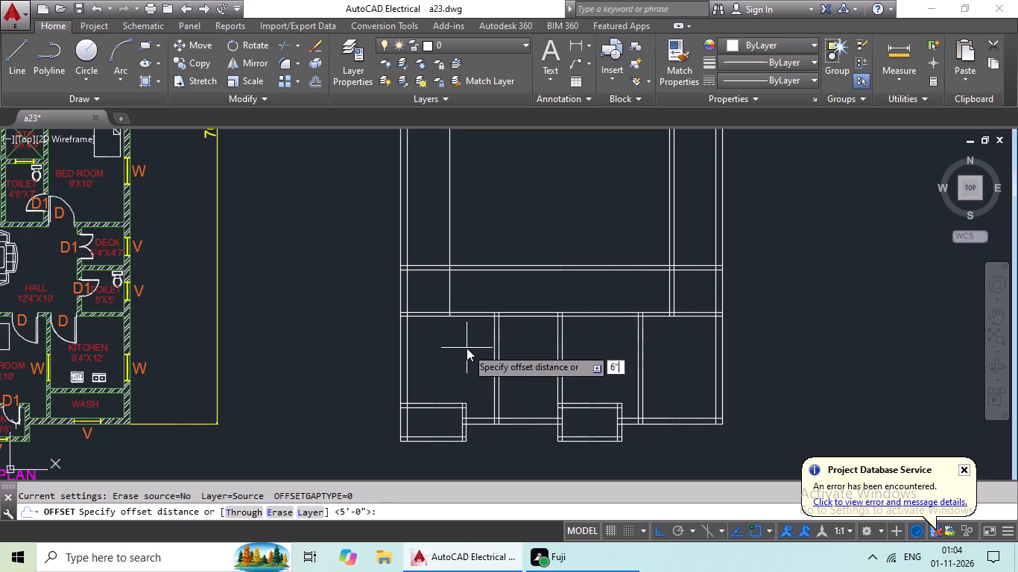
key("Return")
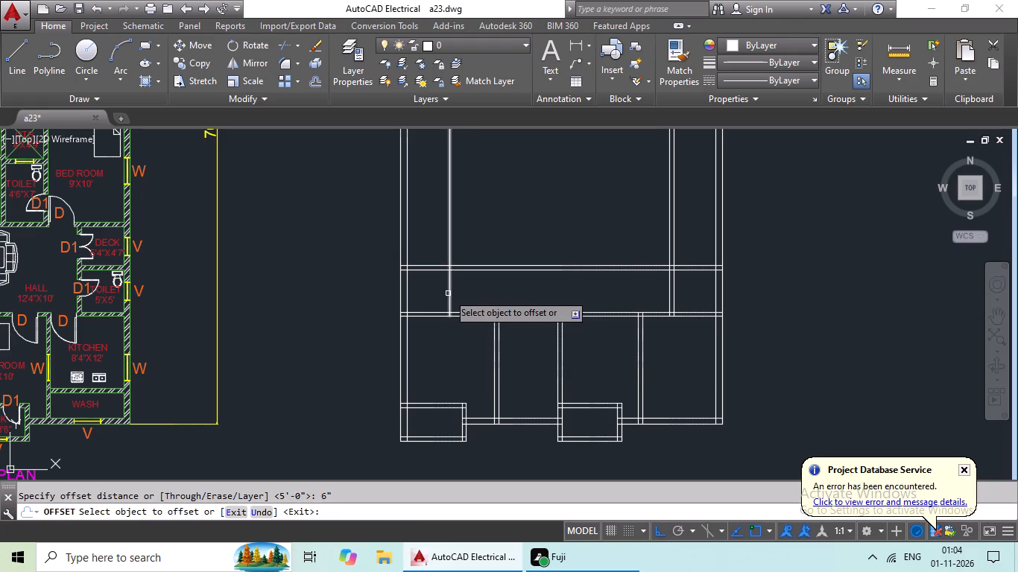
left_click_drag(448, 293, 472, 293)
left_click(502, 293)
scroll(500, 321, "down", 1)
middle_click_drag(476, 339, 509, 331)
key("Escape")
key("Escape")
key("Escape")
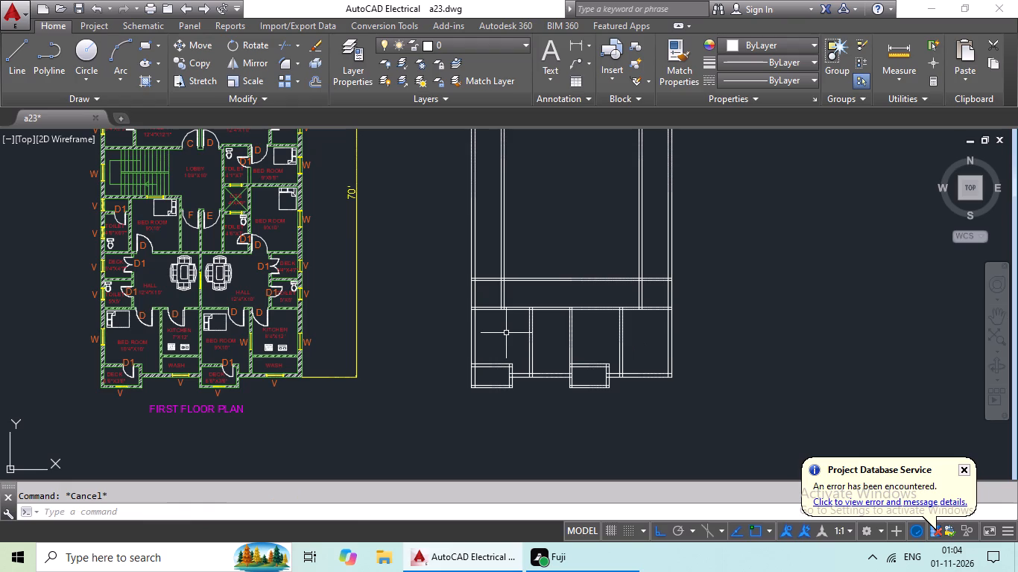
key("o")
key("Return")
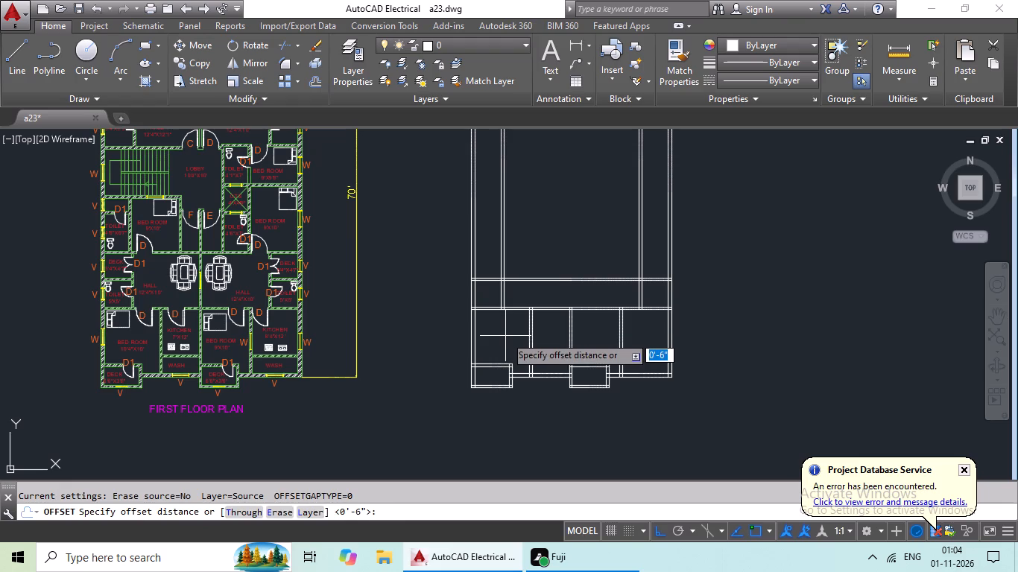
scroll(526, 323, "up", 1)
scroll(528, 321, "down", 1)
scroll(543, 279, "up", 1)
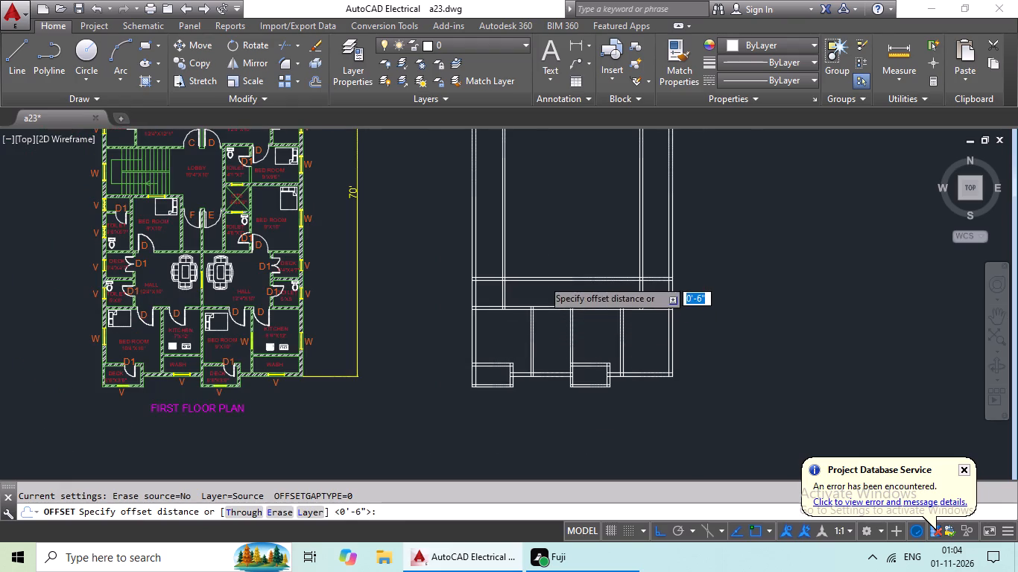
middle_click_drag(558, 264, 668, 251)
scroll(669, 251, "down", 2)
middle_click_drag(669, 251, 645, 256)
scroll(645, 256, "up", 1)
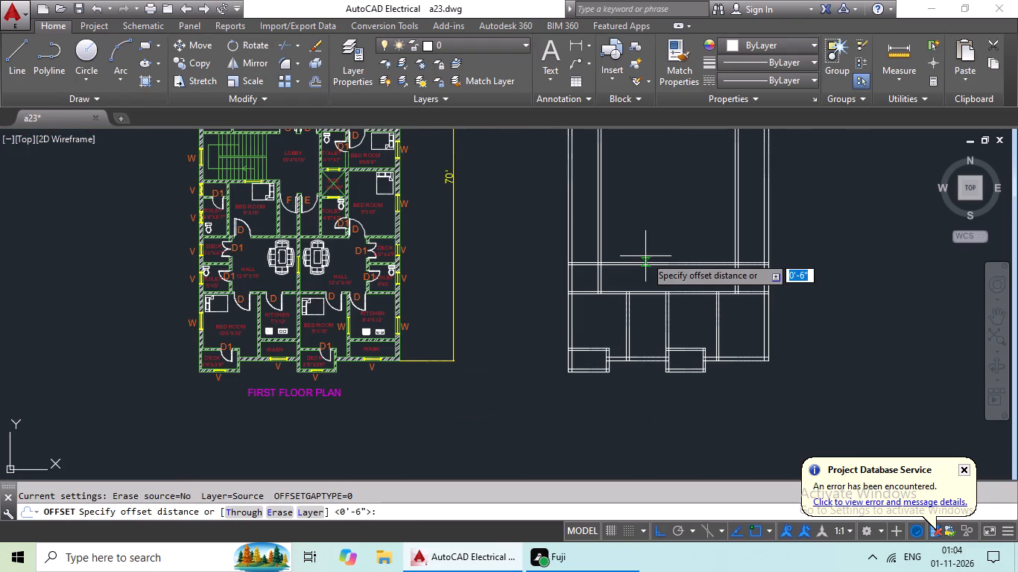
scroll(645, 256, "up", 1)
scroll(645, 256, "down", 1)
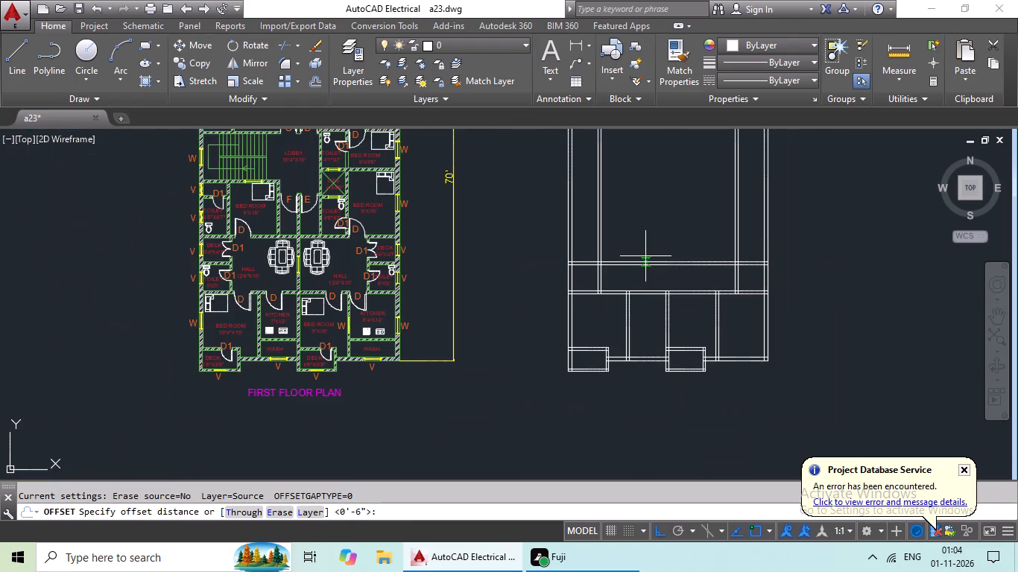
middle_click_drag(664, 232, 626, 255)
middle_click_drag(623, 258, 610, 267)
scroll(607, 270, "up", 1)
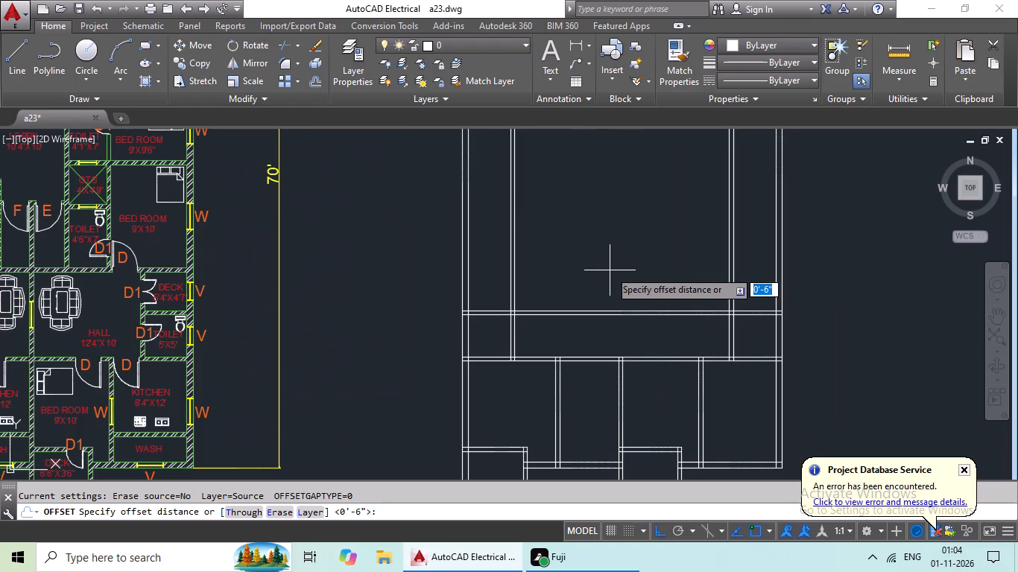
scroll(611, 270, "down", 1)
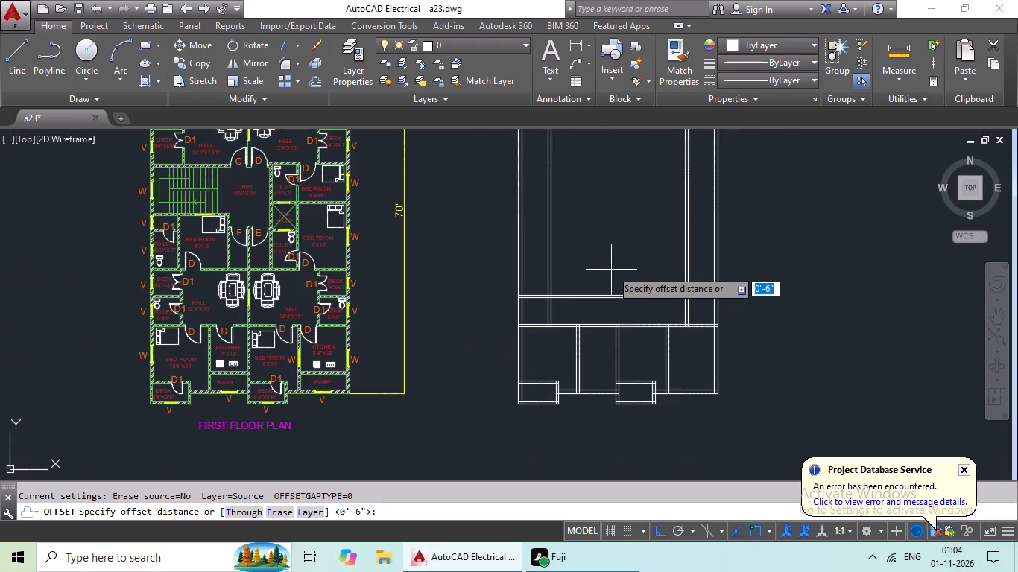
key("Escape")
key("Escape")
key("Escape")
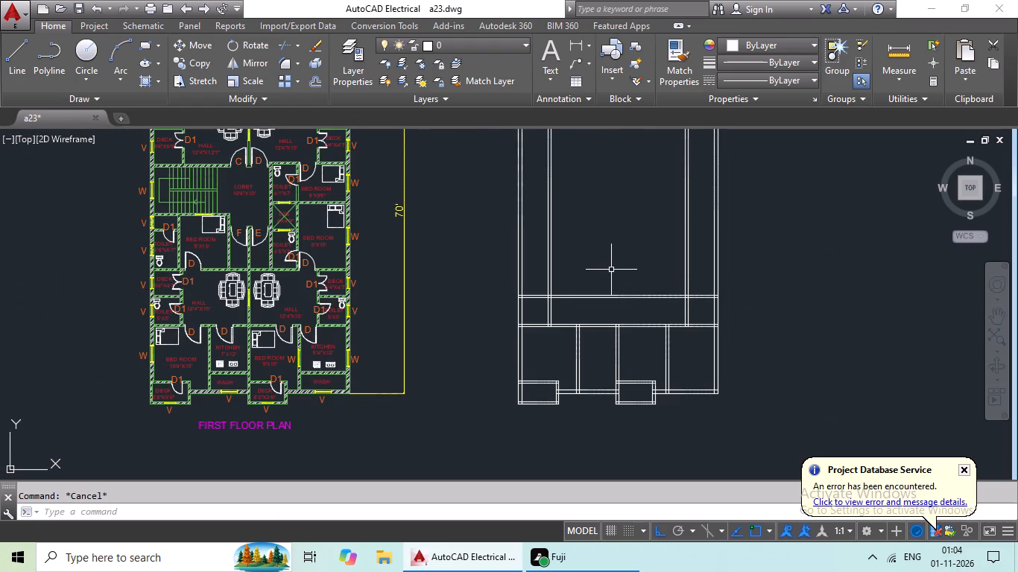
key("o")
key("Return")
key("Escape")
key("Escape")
Offset the upper line of the horizontal toilet wall 4'7" upward to set the deck depth.
key("o")
key("Return")
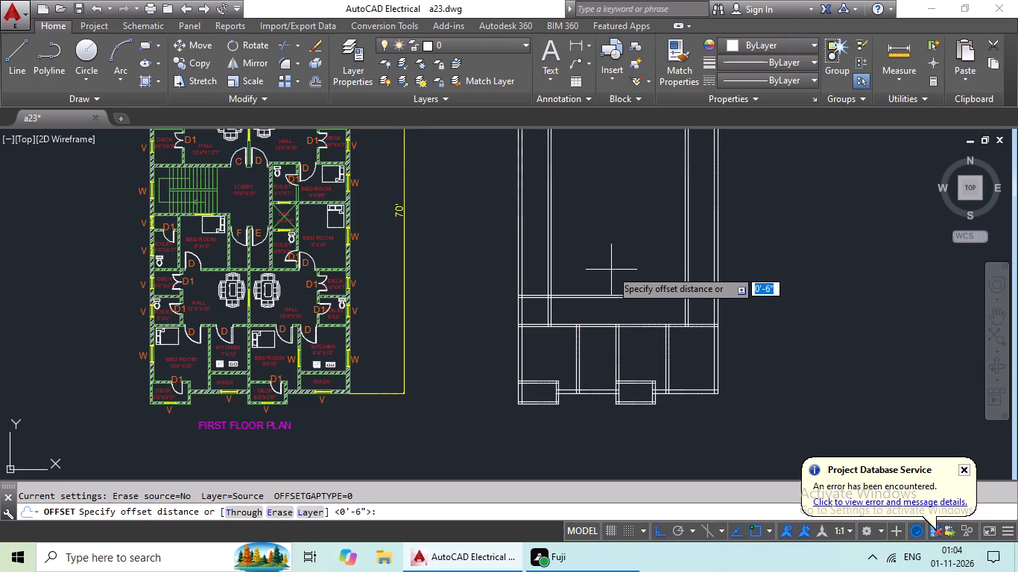
type("4'7")
key("shift+quotedbl")
key("Return")
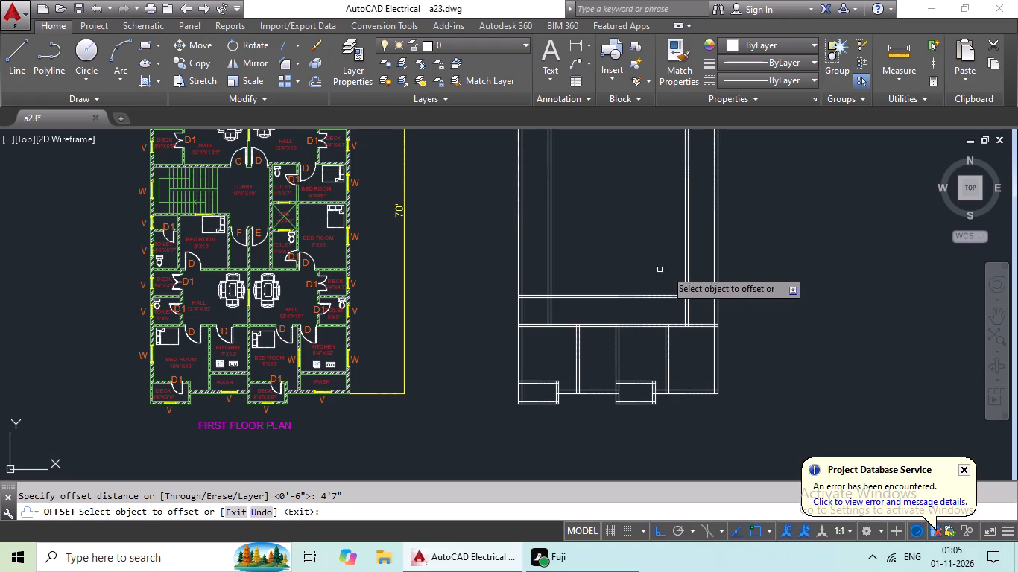
scroll(531, 295, "up", 2)
left_click_drag(531, 295, 537, 281)
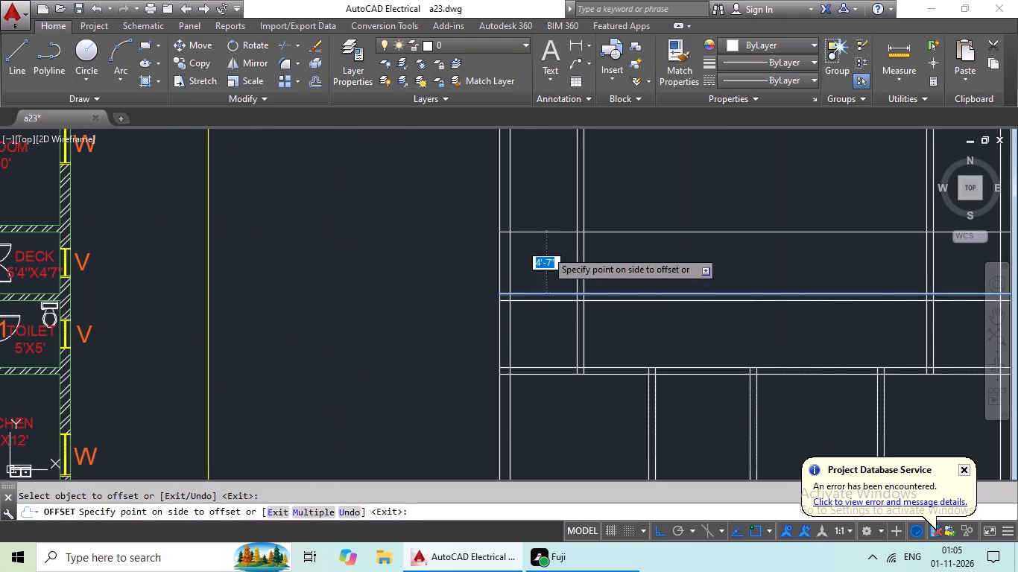
left_click(546, 250)
key("Escape")
key("Escape")
Offset the new horizontal line above the deck space 6" upward to form the deck's upper wall.
key("o")
key("Return")
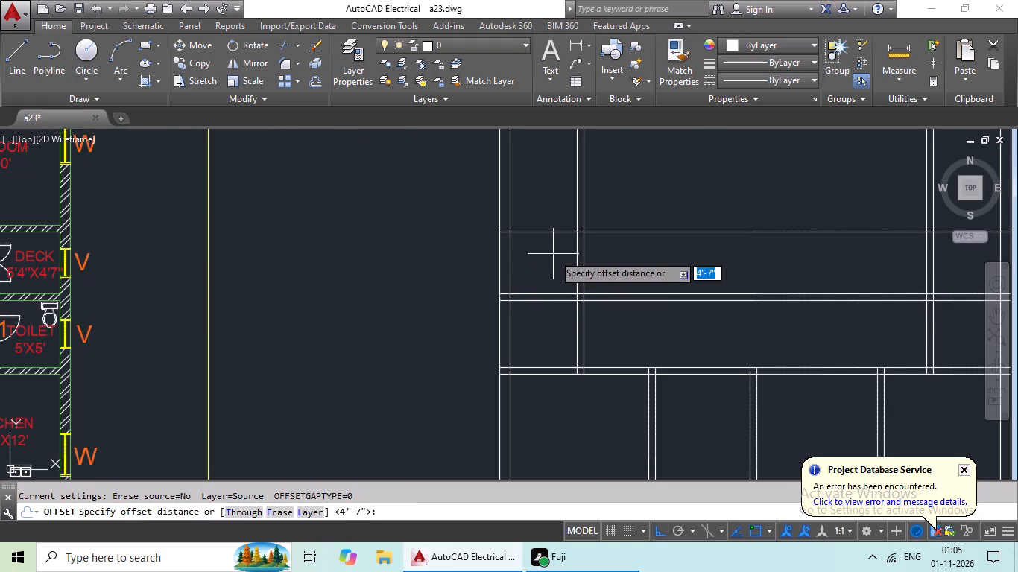
type("6\"")
key("Return")
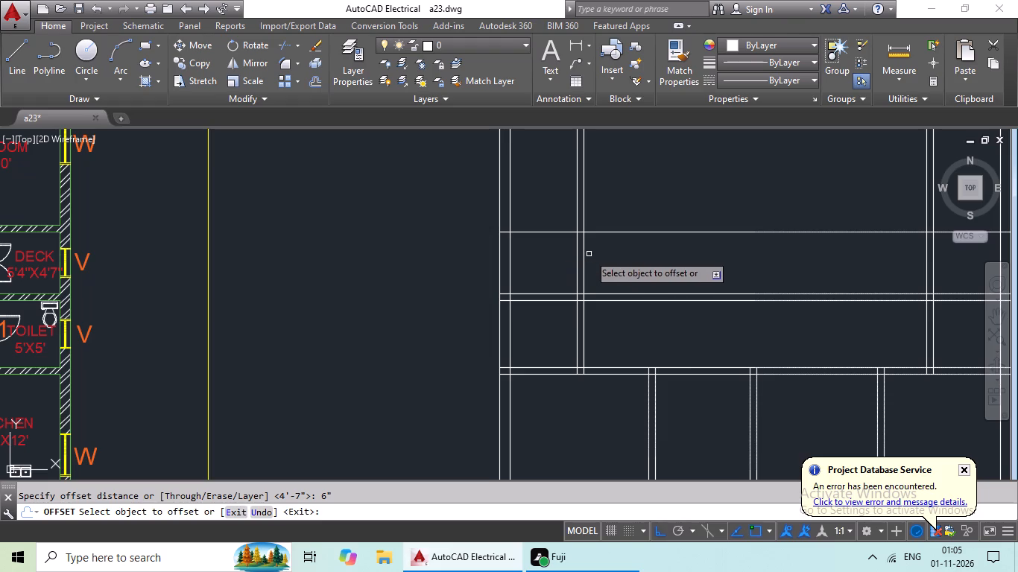
left_click_drag(562, 232, 562, 220)
left_click(560, 188)
scroll(642, 257, "down", 1)
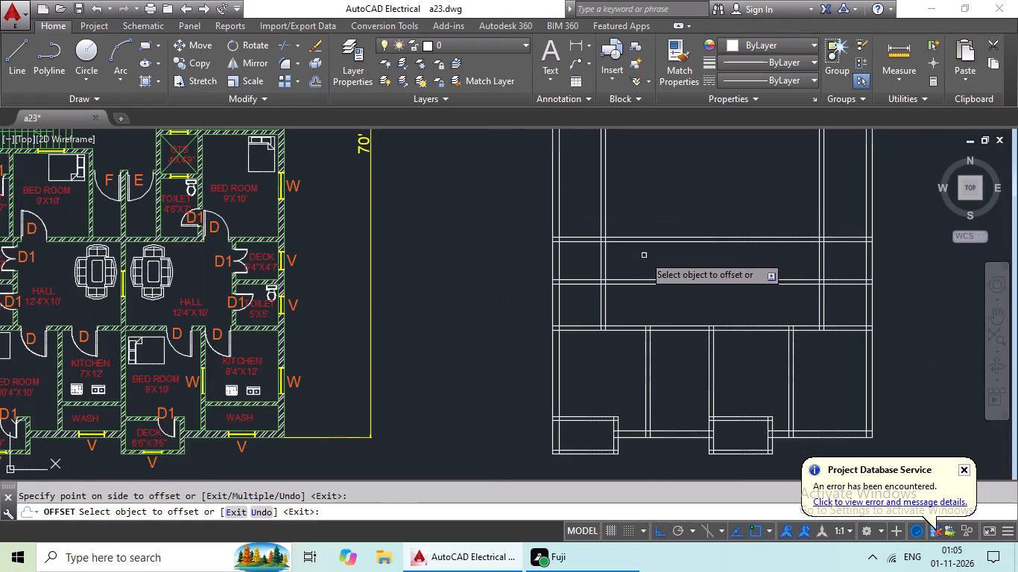
middle_click_drag(647, 252, 595, 252)
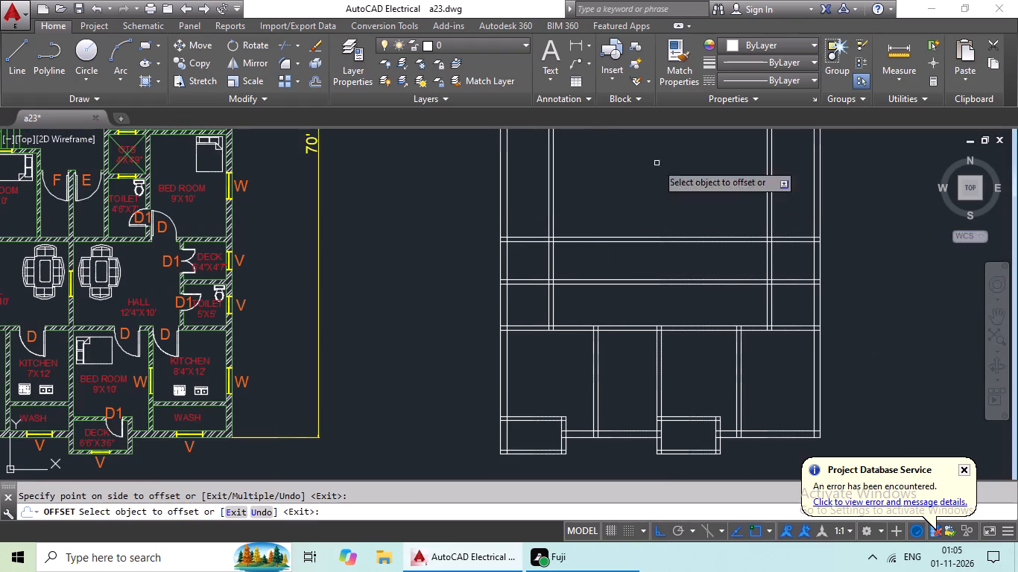
scroll(695, 248, "down", 2)
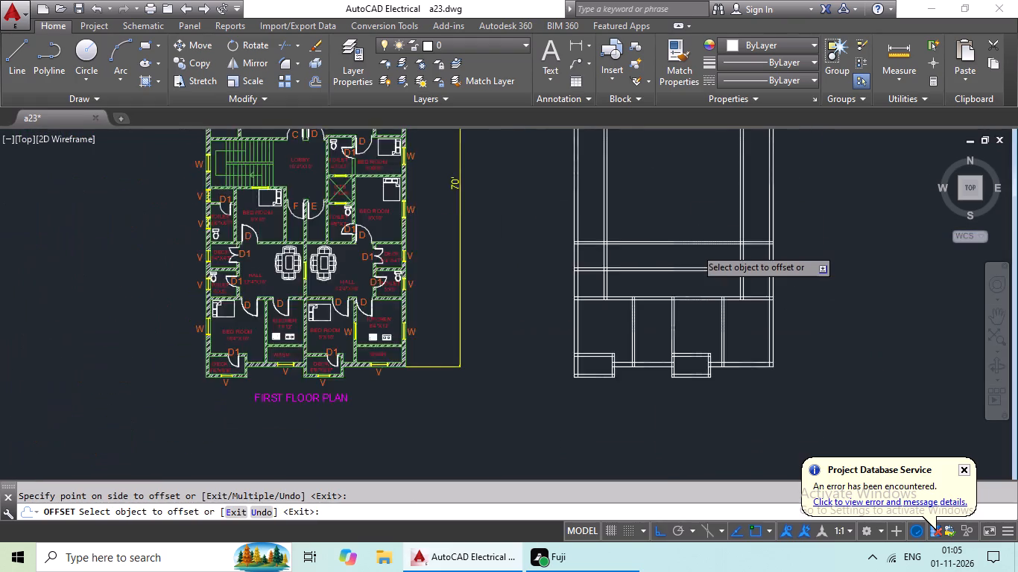
scroll(692, 248, "up", 2)
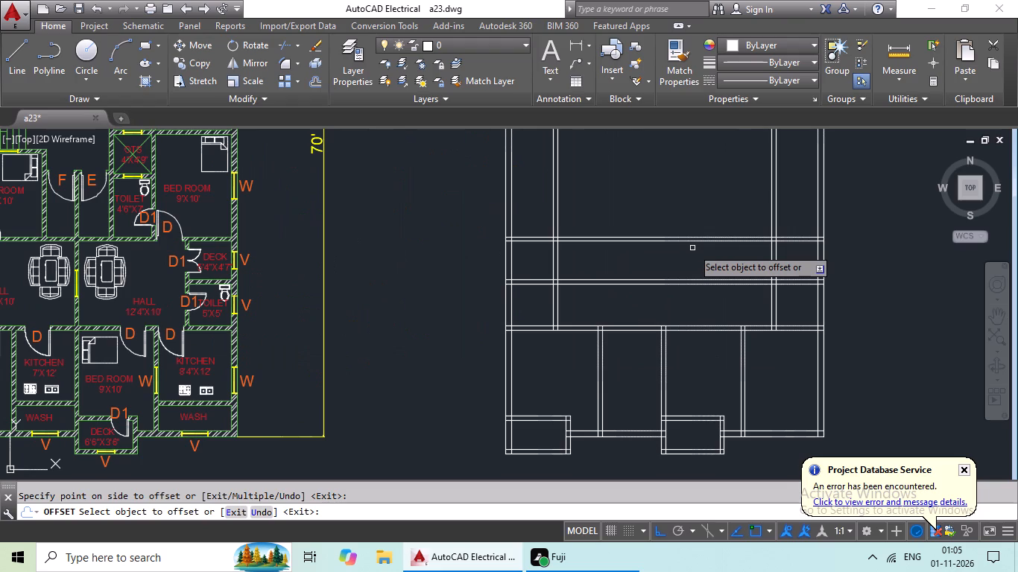
key("Escape")
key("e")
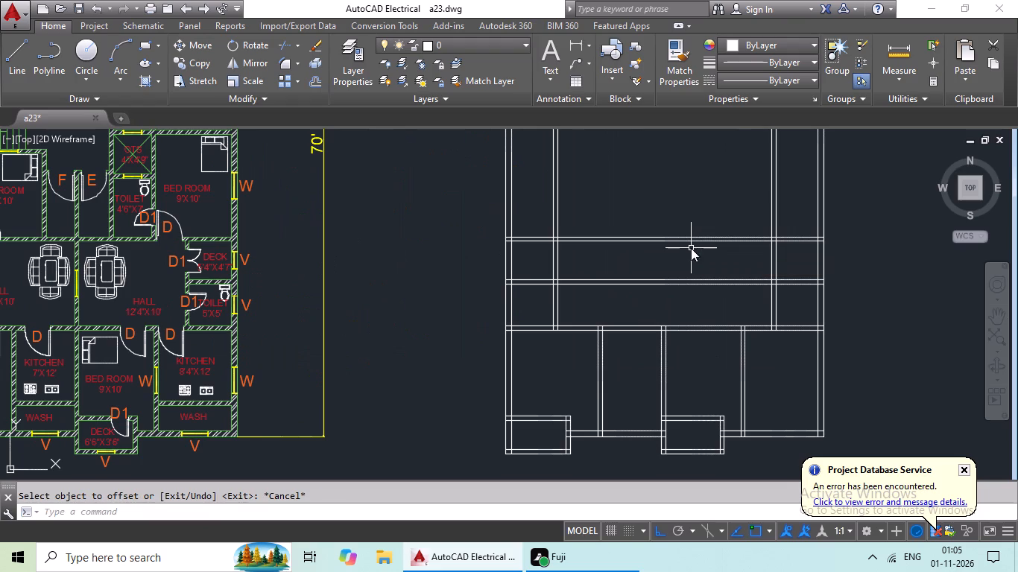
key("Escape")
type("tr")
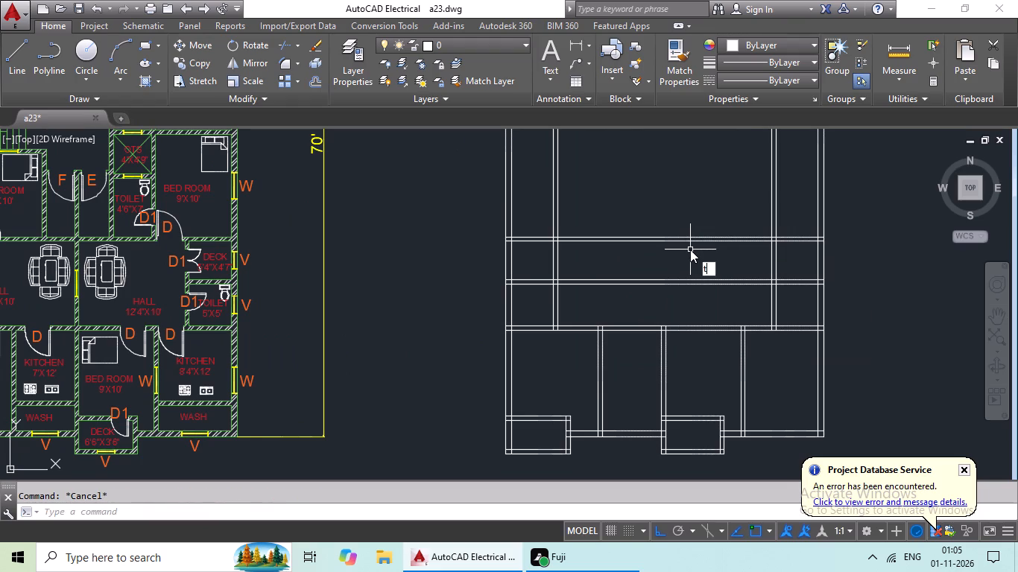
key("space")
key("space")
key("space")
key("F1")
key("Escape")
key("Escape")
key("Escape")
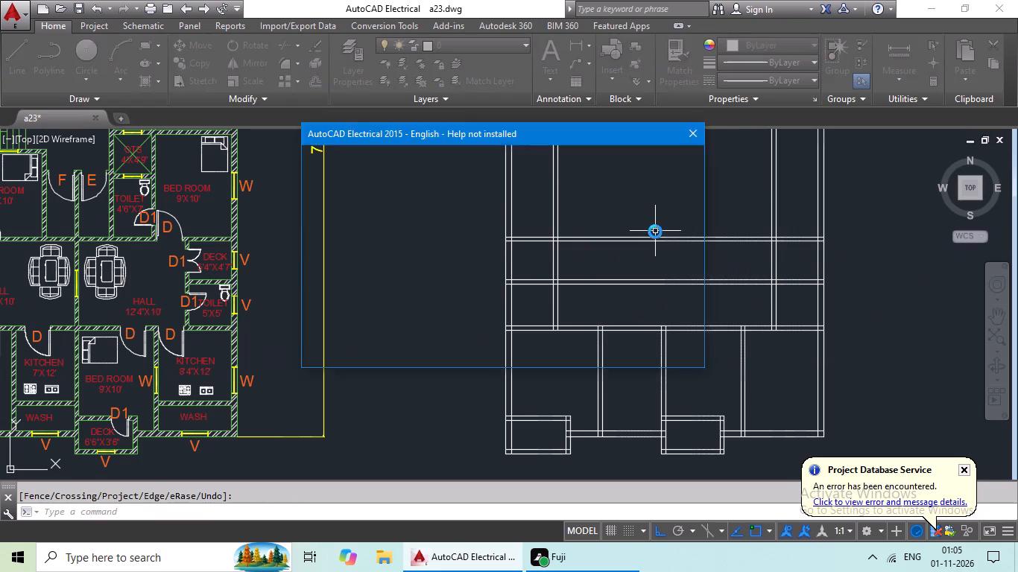
Trim the deck and toilet horizontal wall lines across the hall, between the two inner vertical partitions.
type("tr")
key("space")
key("space")
left_click_drag(671, 201, 657, 273)
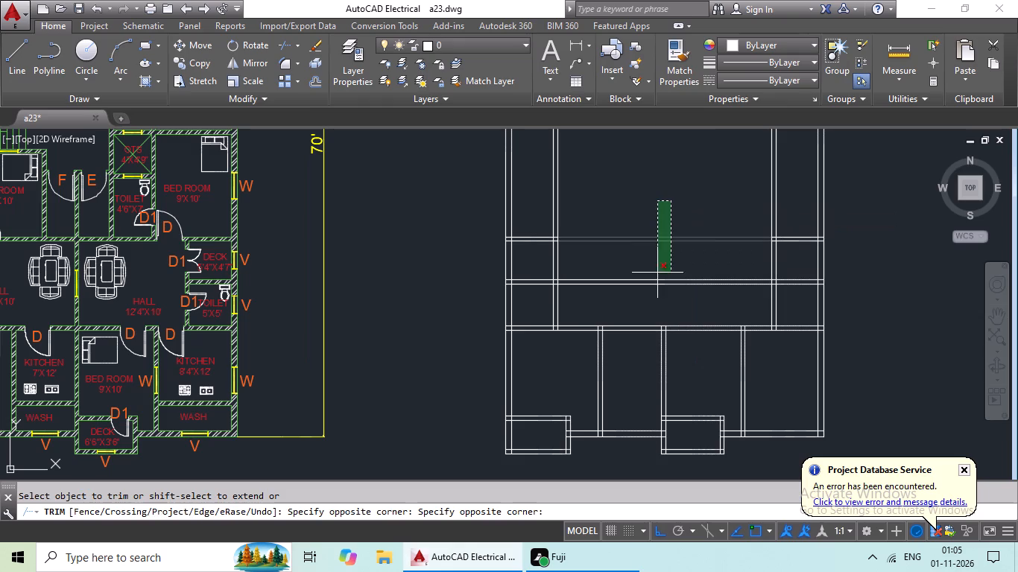
left_click_drag(657, 273, 650, 290)
left_click(650, 296)
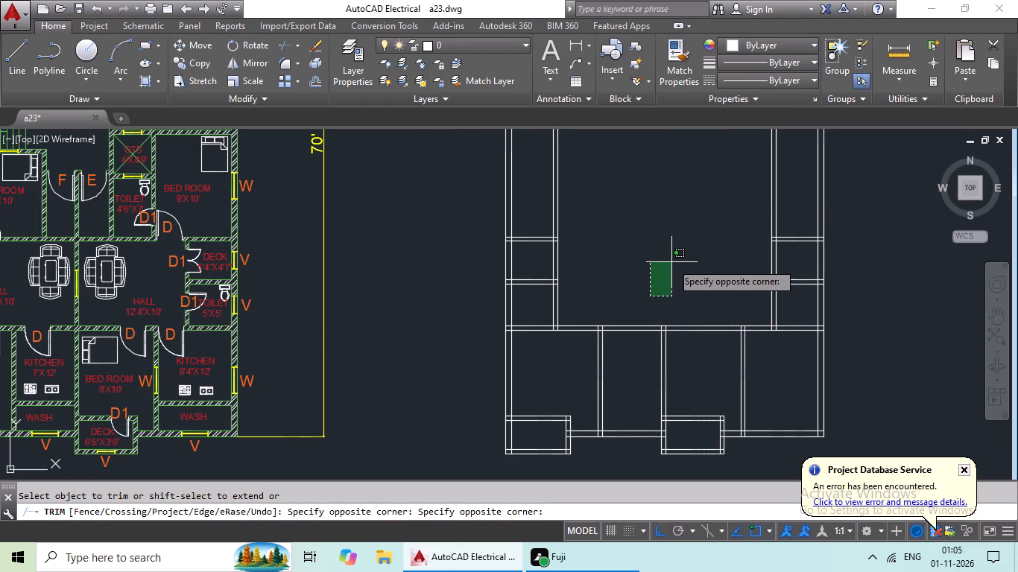
left_click(671, 262)
scroll(708, 197, "down", 2)
middle_click_drag(708, 196, 642, 213)
scroll(639, 220, "up", 2)
middle_click_drag(627, 227, 715, 229)
middle_click_drag(668, 227, 710, 223)
scroll(715, 224, "down", 1)
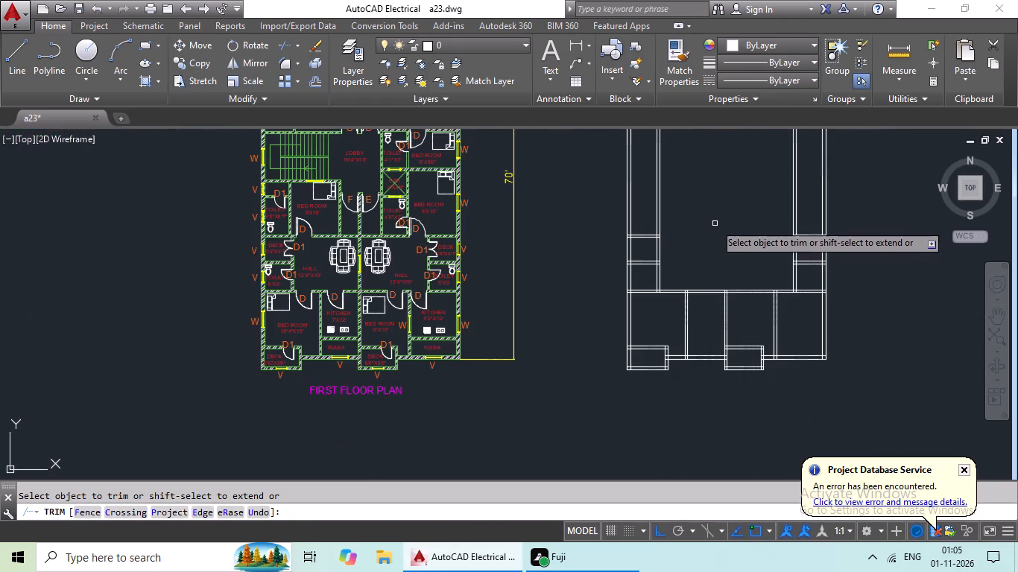
middle_click_drag(715, 223, 683, 241)
key("Escape")
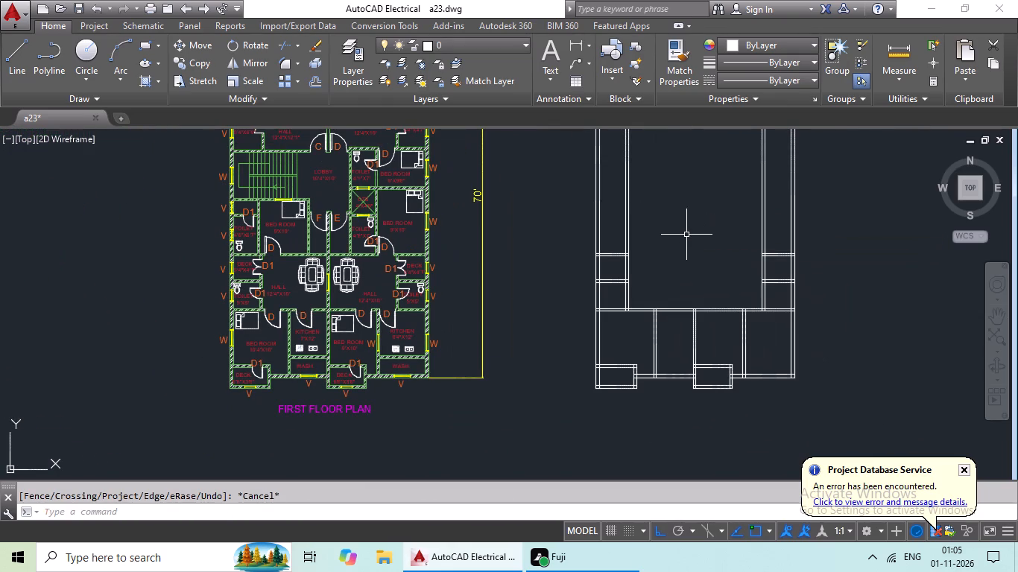
key("Escape")
key("Escape")
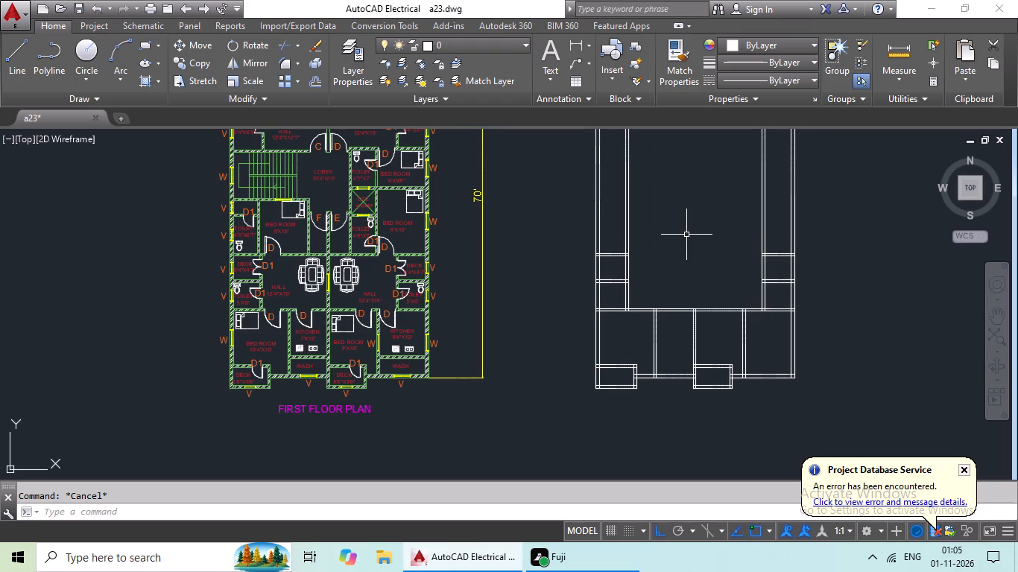
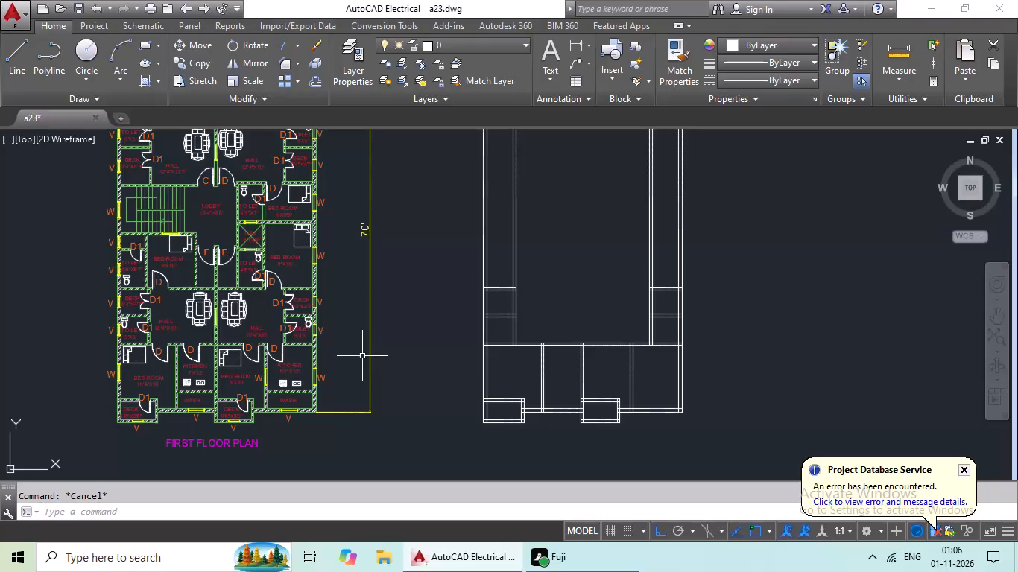
Offset the upper line of the left-hand deck's upper wall 7' upward.
key("o")
key("Return")
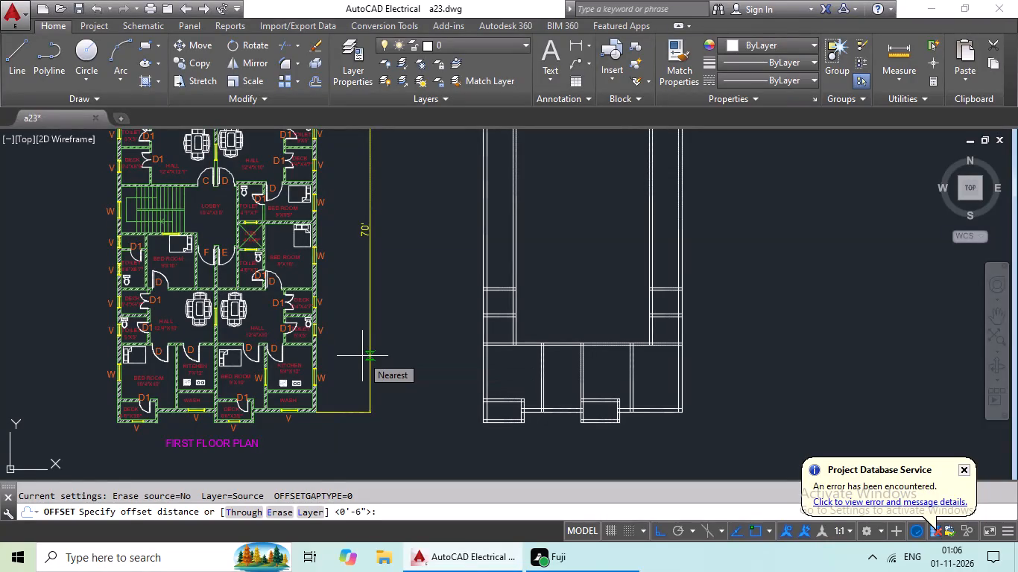
key("7")
key("apostrophe")
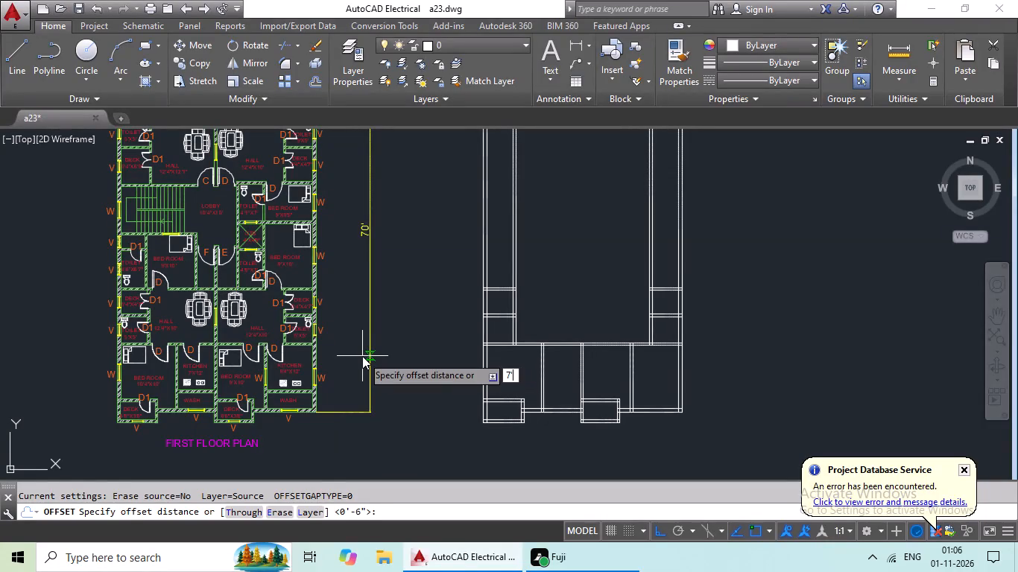
key("Return")
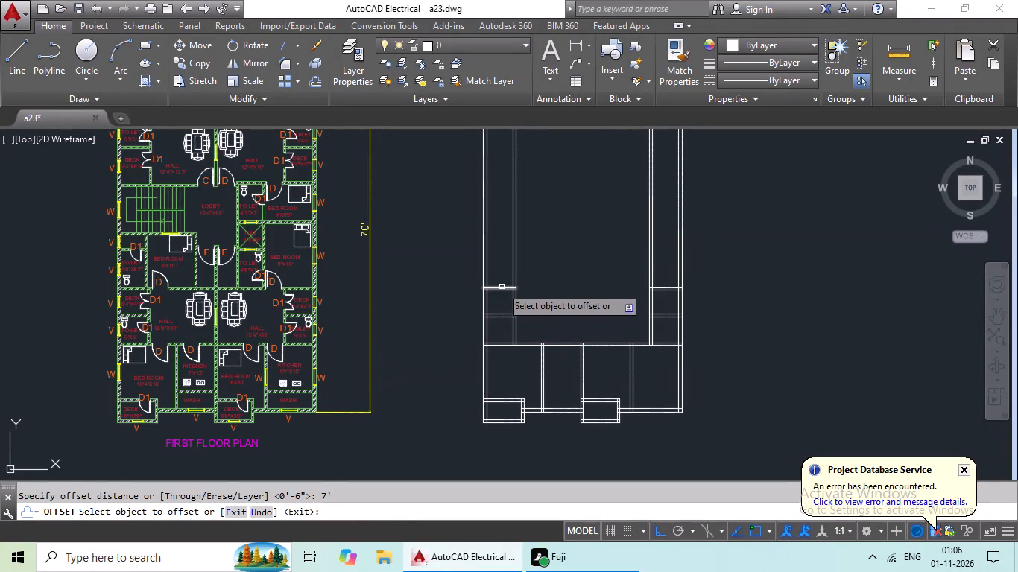
left_click_drag(502, 287, 508, 253)
left_click(504, 209)
key("Escape")
key("Escape")
key("Escape")
Offset the new horizontal line above the left-hand deck 6" upward to form a wall.
key("o")
key("Return")
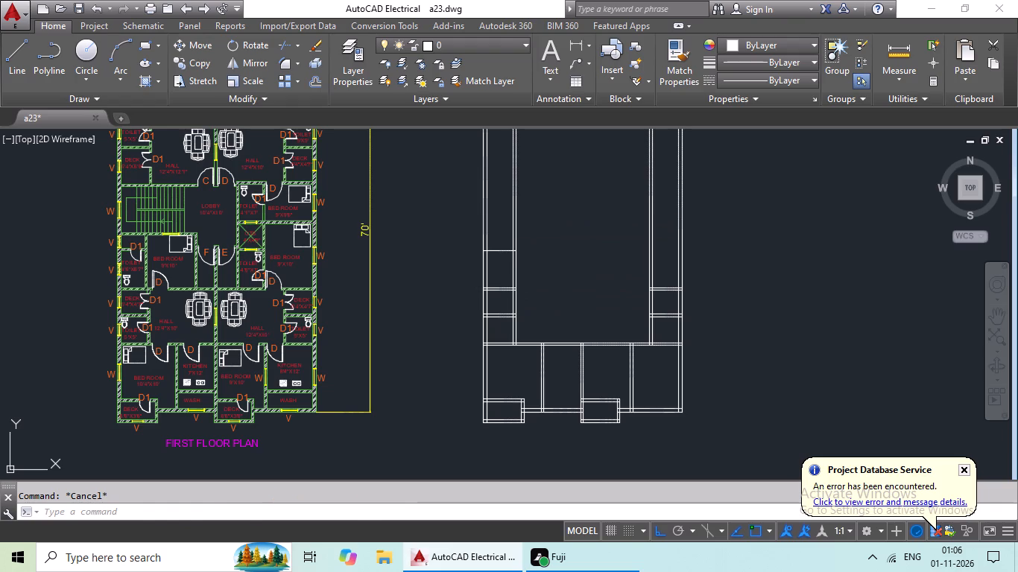
type("6\"")
key("Return")
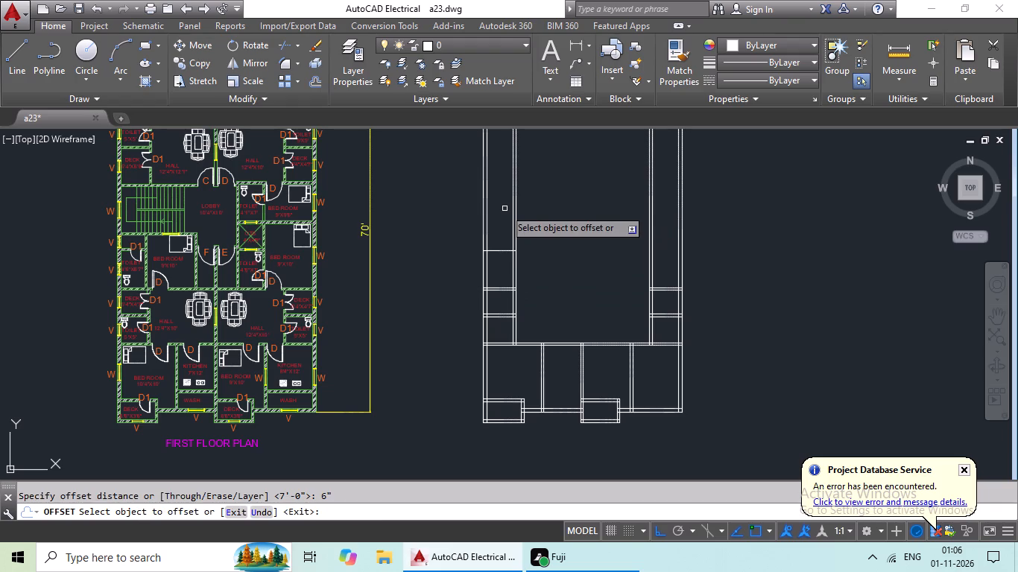
left_click_drag(505, 251, 510, 221)
left_click(510, 203)
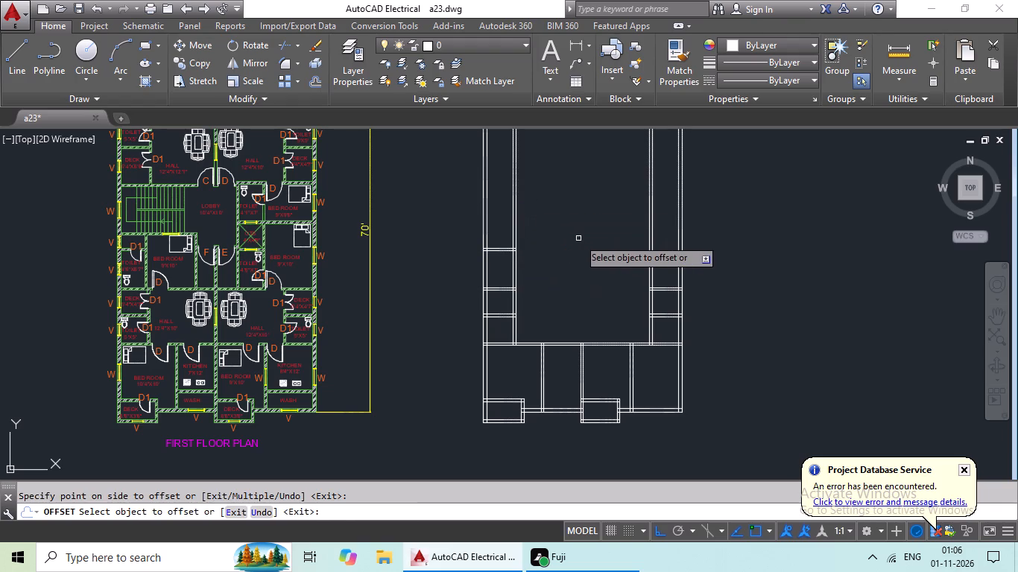
key("Escape")
key("Escape")
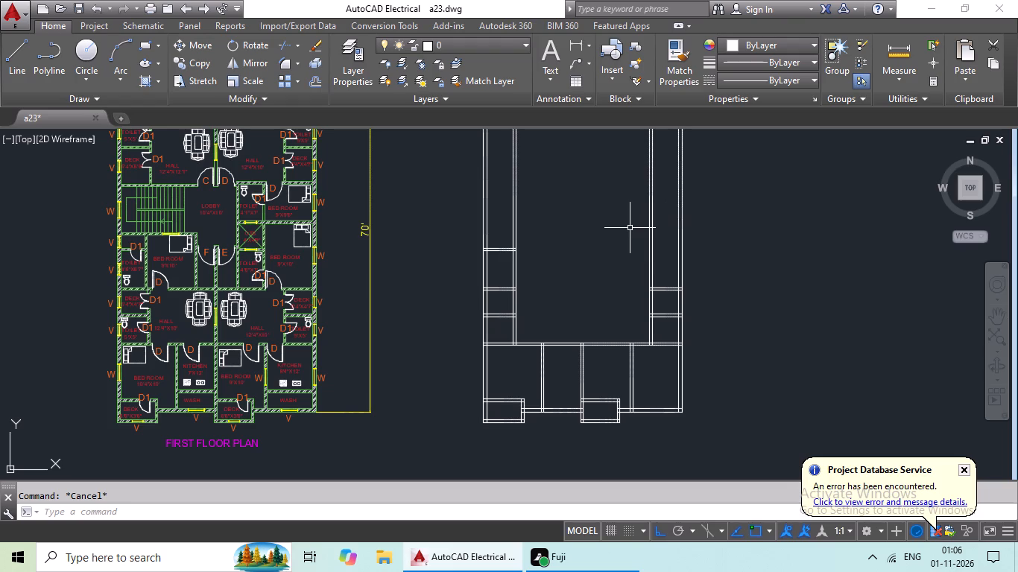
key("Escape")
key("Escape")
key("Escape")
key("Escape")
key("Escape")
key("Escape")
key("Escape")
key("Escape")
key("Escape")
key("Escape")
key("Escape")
Trim the right-hand inner vertical partition lines above the right-hand deck's upper wall.
type("tr")
key("space")
key("space")
scroll(671, 261, "up", 2)
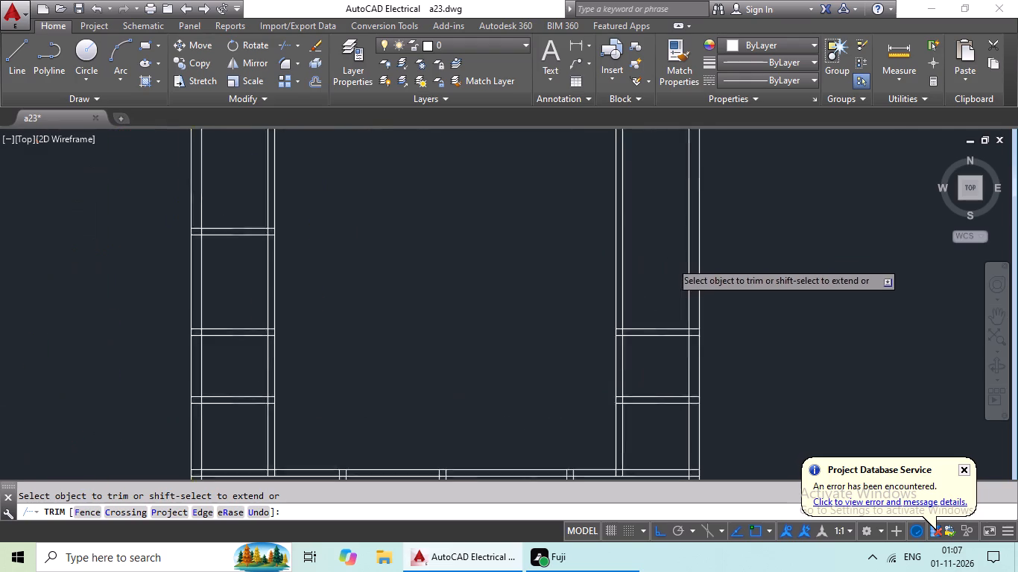
scroll(670, 262, "up", 1)
left_click_drag(645, 209, 501, 278)
left_click_drag(501, 278, 510, 276)
scroll(560, 251, "down", 3)
middle_click_drag(547, 249, 637, 245)
middle_click(637, 245)
key("Escape")
key("Escape")
key("Escape")
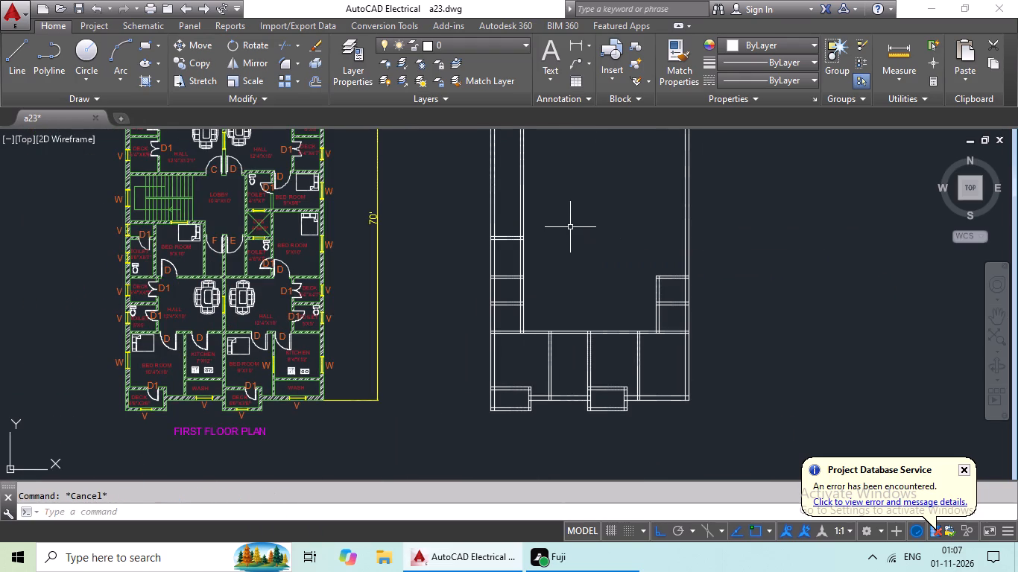
Offset the inner line of the right-hand outer wall 9' inward to set the bedroom width.
key("o")
key("Return")
type("9'")
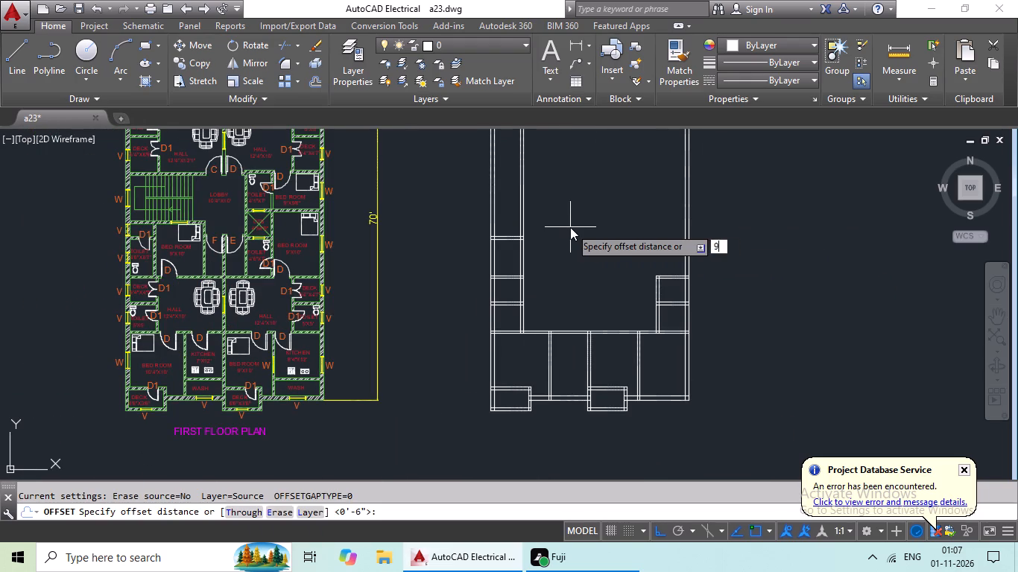
key("Return")
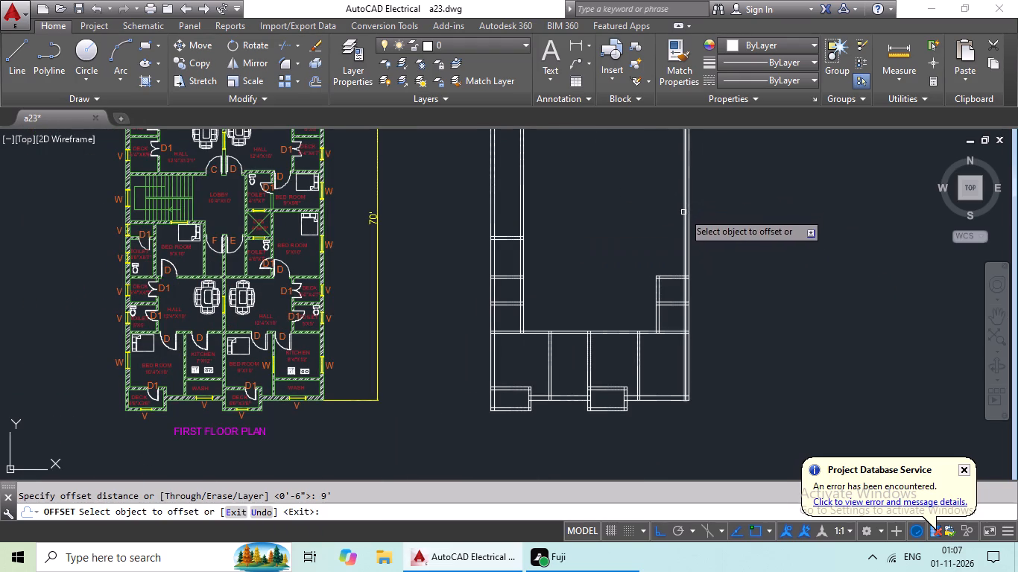
left_click_drag(683, 212, 662, 217)
left_click(635, 222)
key("Escape")
key("Escape")
key("Escape")
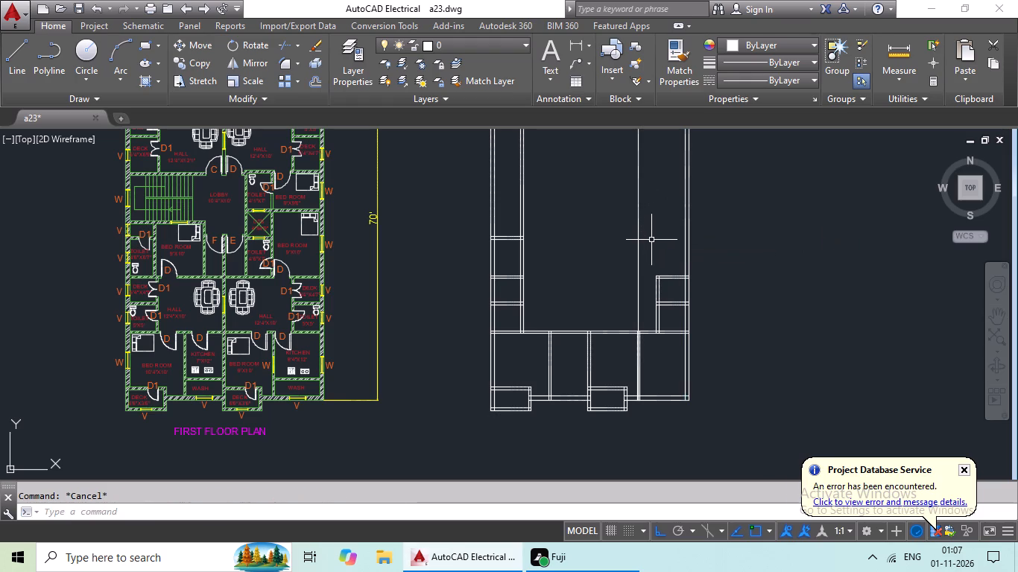
Trim the new vertical line at the horizontal hall wall and delete its leftover part below, between the kitchen partition lines.
type("tr")
key("space")
key("space")
scroll(637, 373, "up", 5)
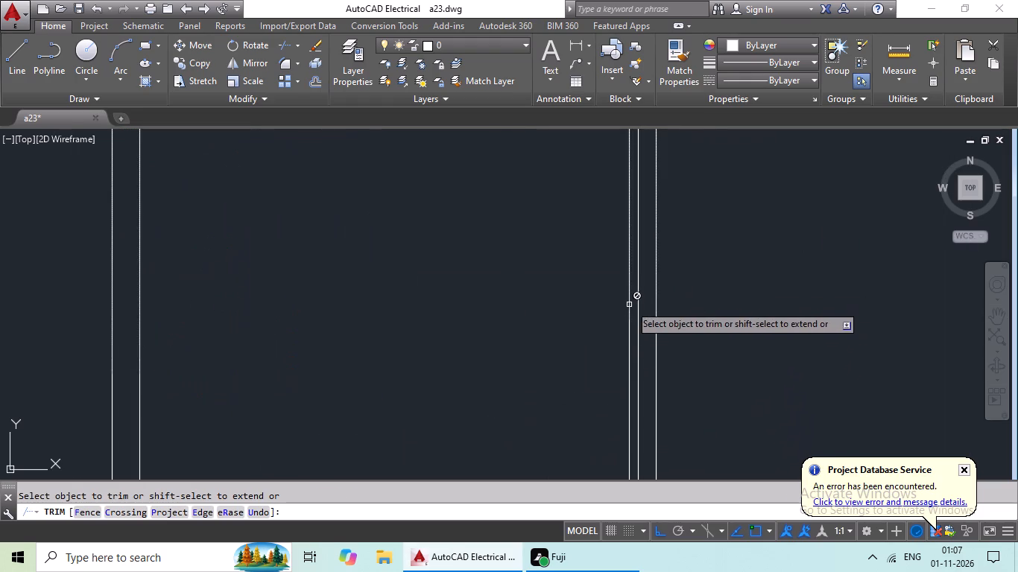
scroll(640, 288, "down", 1)
scroll(647, 163, "down", 2)
middle_click_drag(646, 171, 621, 234)
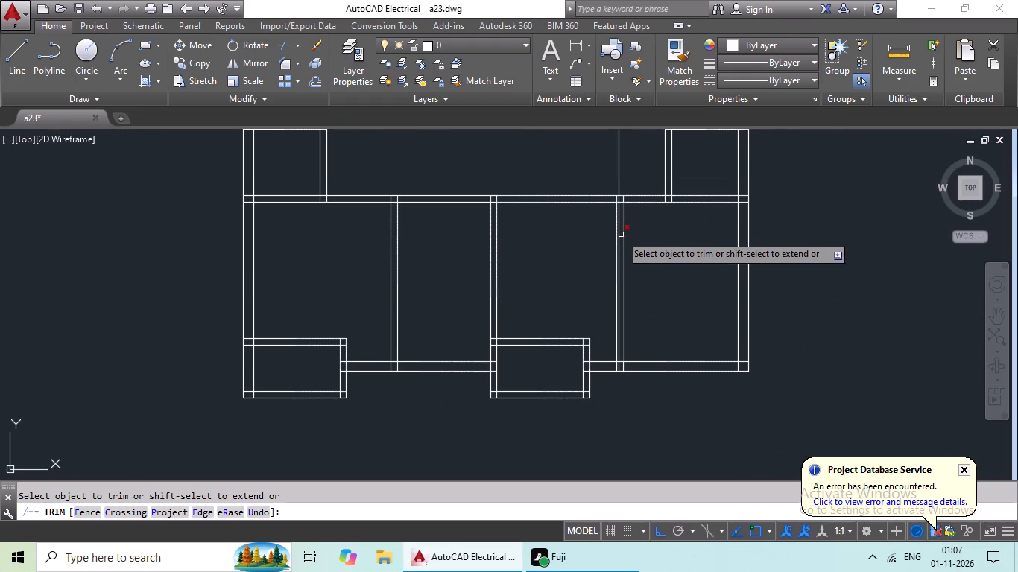
scroll(622, 191, "up", 2)
left_click(616, 206)
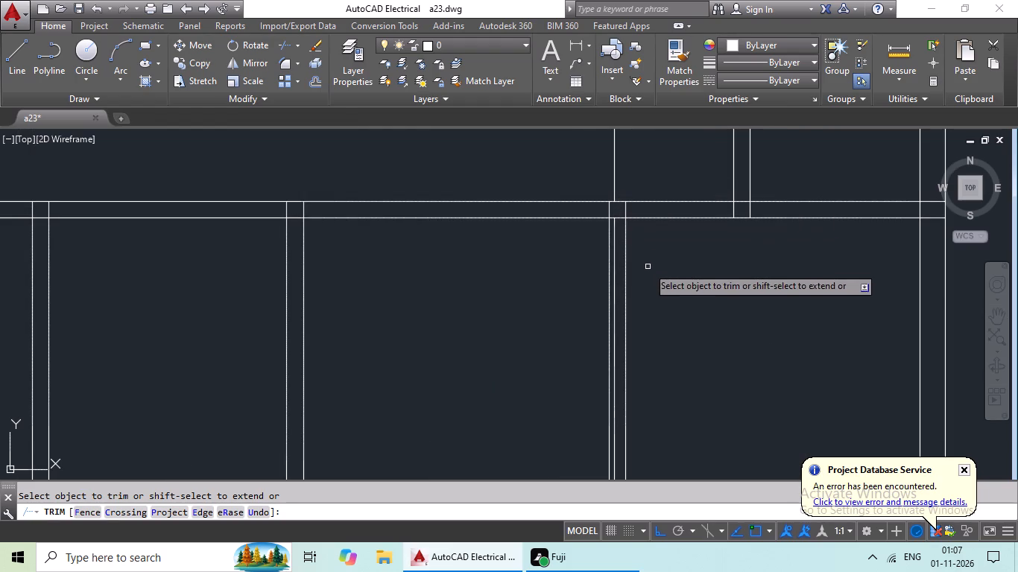
key("Escape")
key("Escape")
left_click(613, 284)
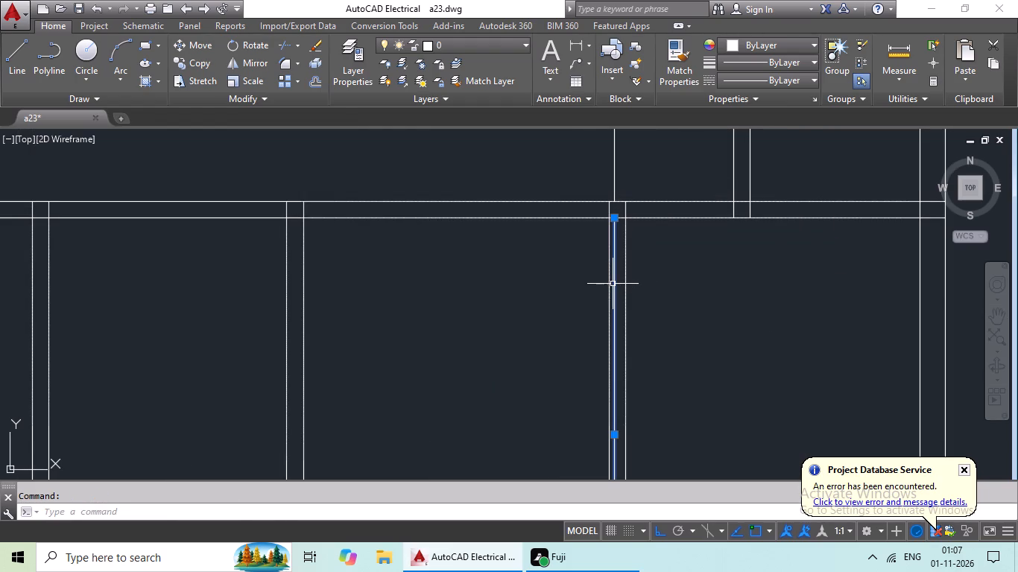
key("Delete")
Offset the remaining vertical bedroom line 6" toward the hall to form a partition.
scroll(664, 267, "down", 2)
middle_click_drag(668, 282, 620, 344)
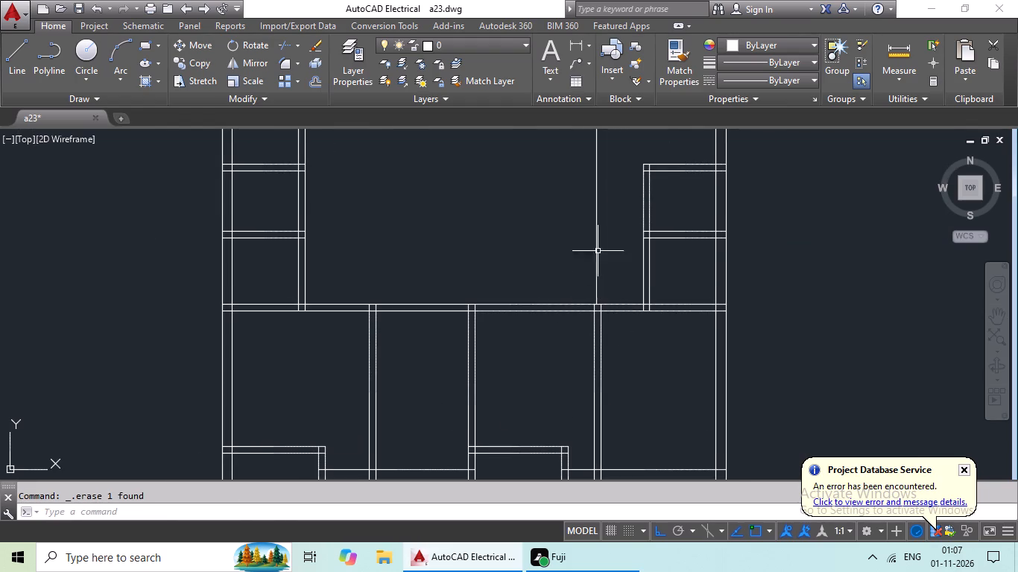
scroll(597, 246, "down", 2)
middle_click_drag(548, 233, 491, 293)
scroll(487, 289, "up", 1)
scroll(494, 291, "down", 1)
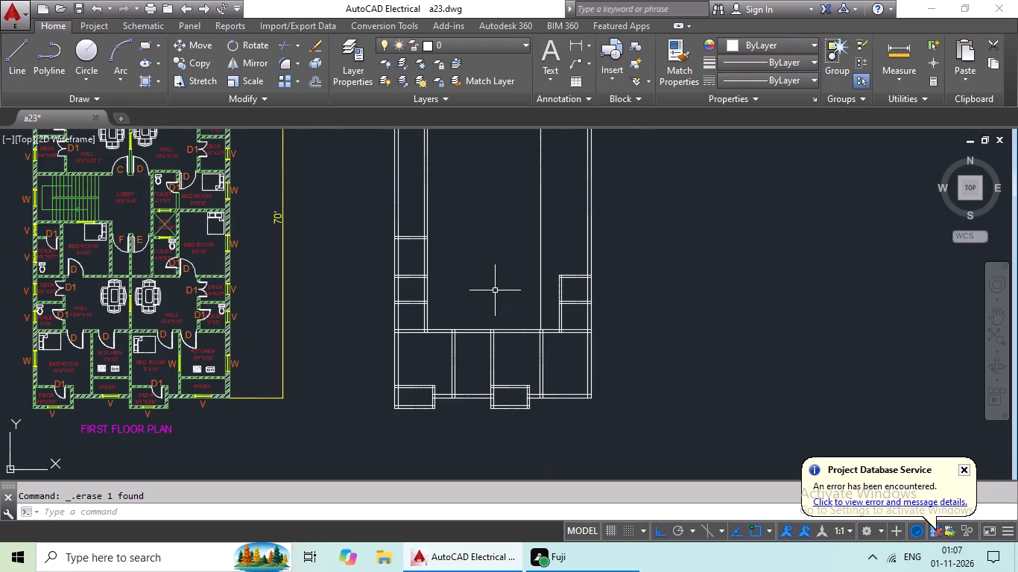
key("Escape")
key("Escape")
key("o")
key("Return")
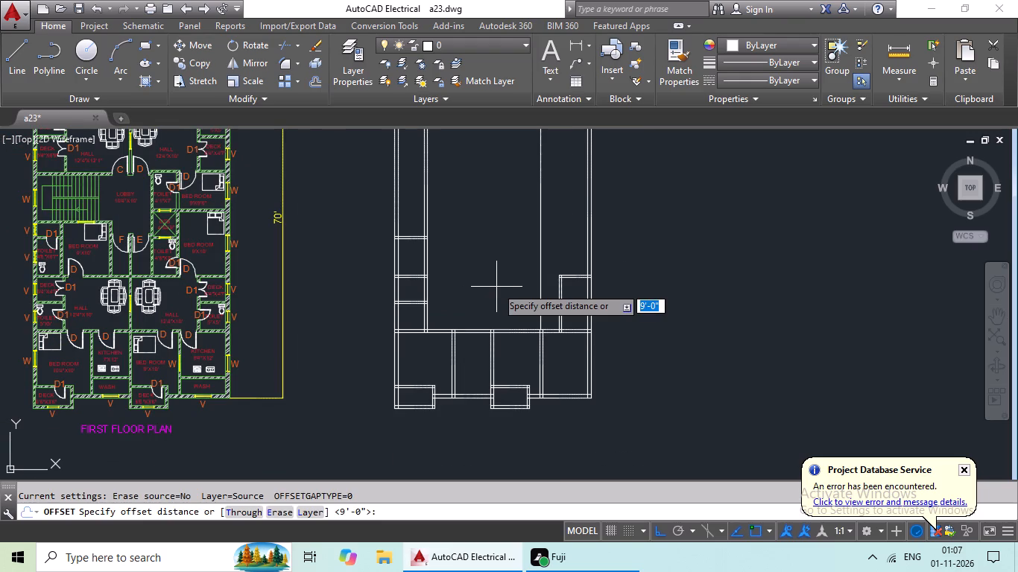
type("6\"")
key("Return")
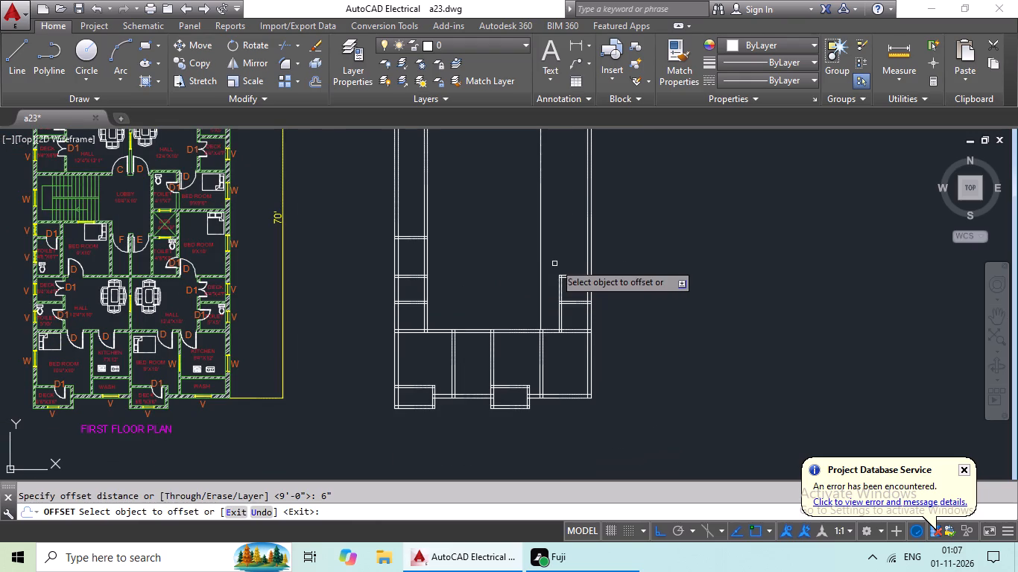
left_click(541, 265)
left_click(519, 270)
key("Escape")
key("Escape")
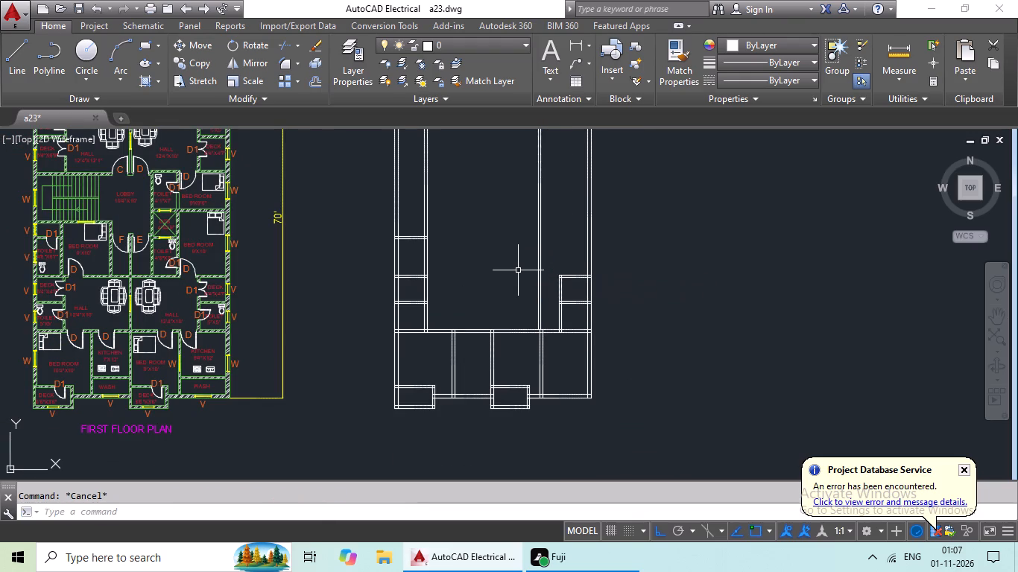
Offset the upper line of the right-hand deck's upper wall 10' upward to set the bedroom depth.
key("o")
key("Return")
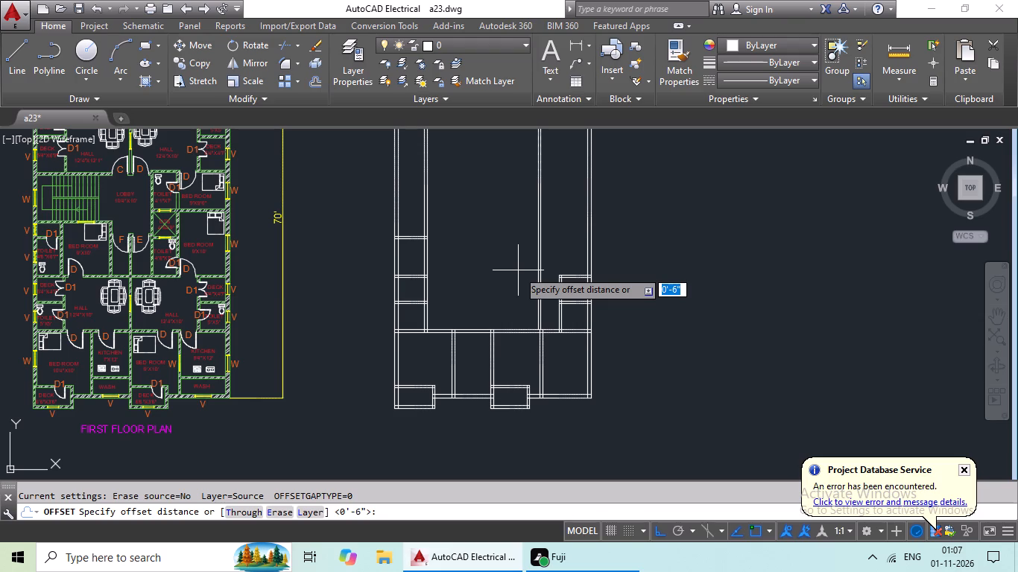
type("10'")
key("Return")
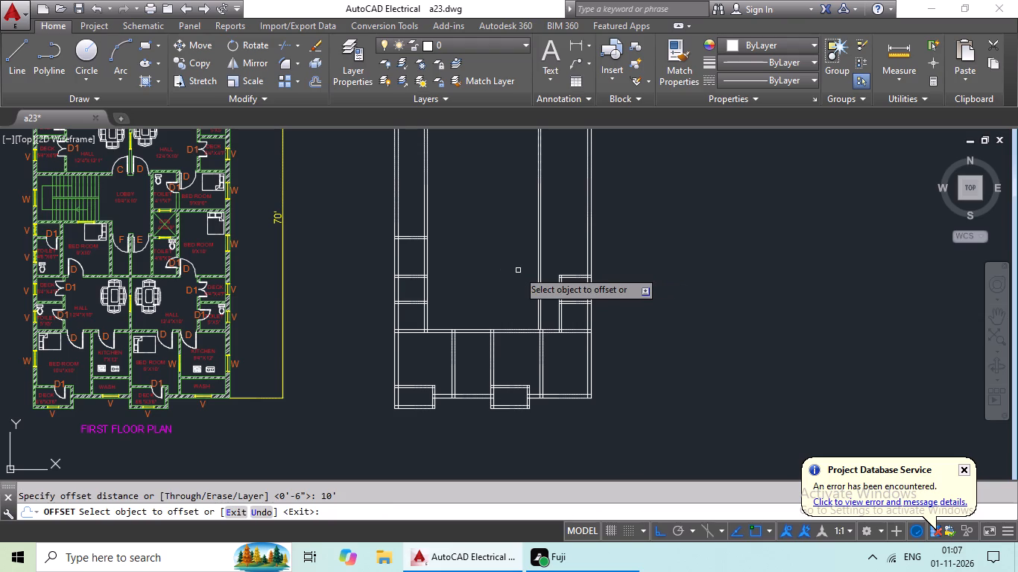
scroll(572, 287, "up", 2)
left_click_drag(581, 252, 580, 230)
left_click(580, 211)
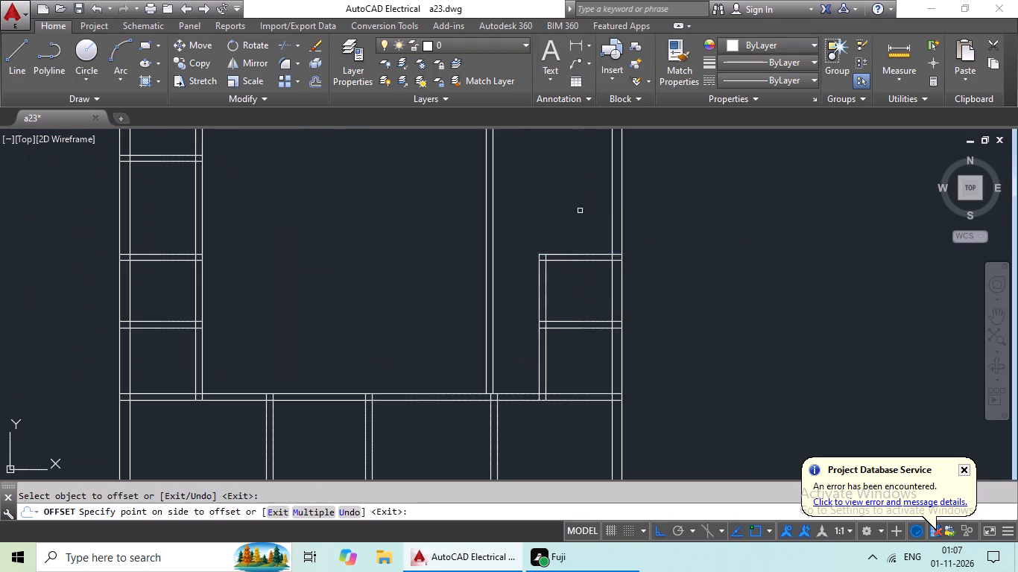
scroll(581, 224, "down", 2)
middle_click_drag(581, 210, 522, 262)
key("Escape")
key("Escape")
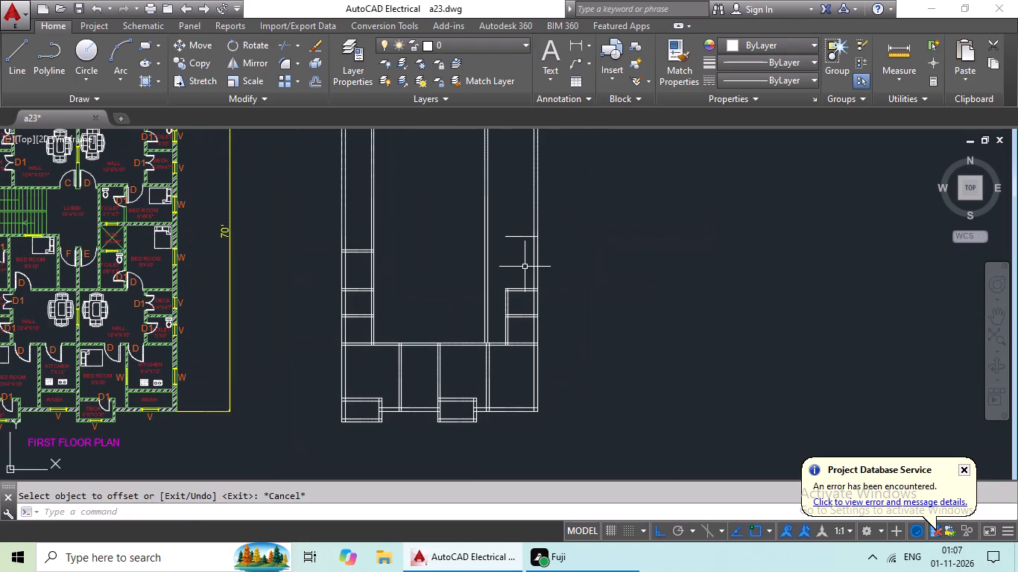
Extend the new horizontal bedroom line to the outer face of the vertical bedroom partition on the hall side.
type("ex")
key("space")
key("space")
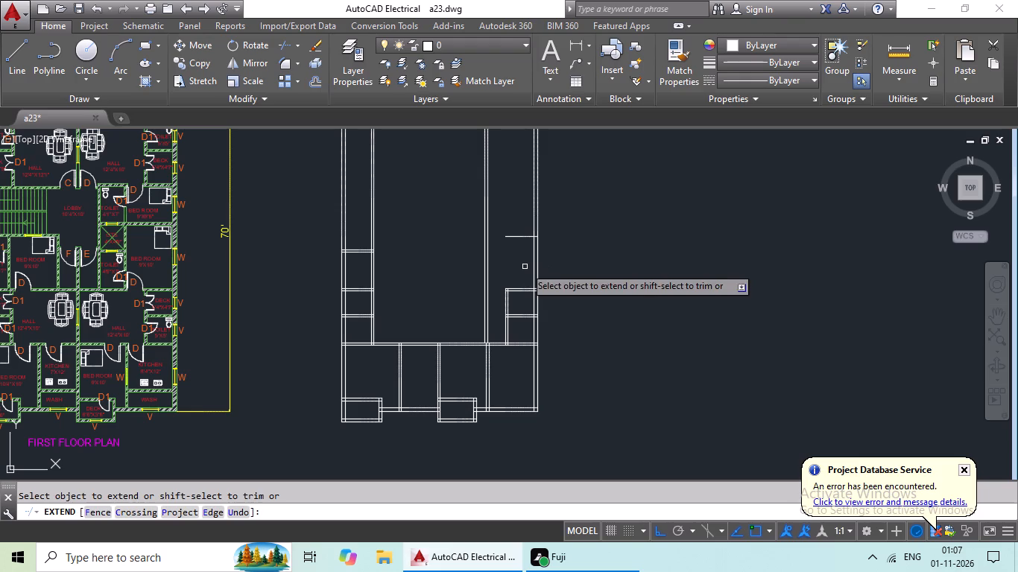
left_click_drag(508, 235, 495, 241)
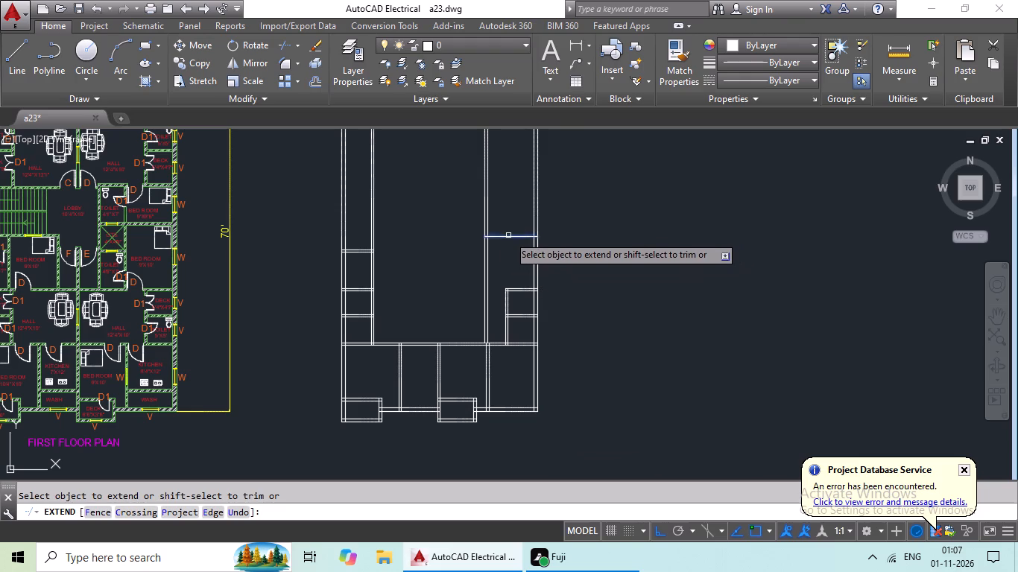
left_click_drag(495, 241, 492, 241)
left_click(500, 238)
key("Escape")
key("Escape")
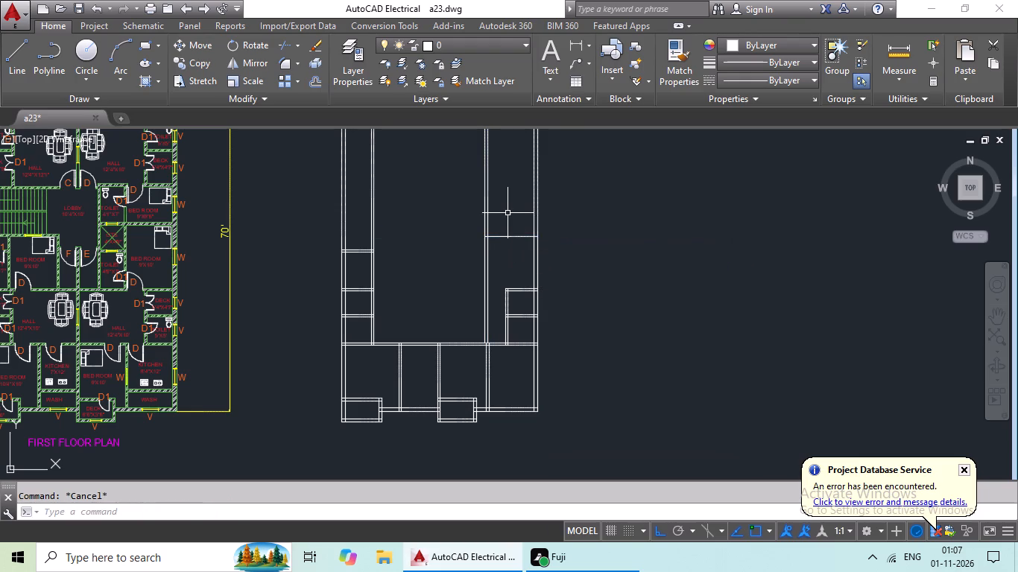
Offset the extended horizontal bedroom line 6" upward to form the bedroom's upper wall.
key("o")
key("Return")
type("6\"")
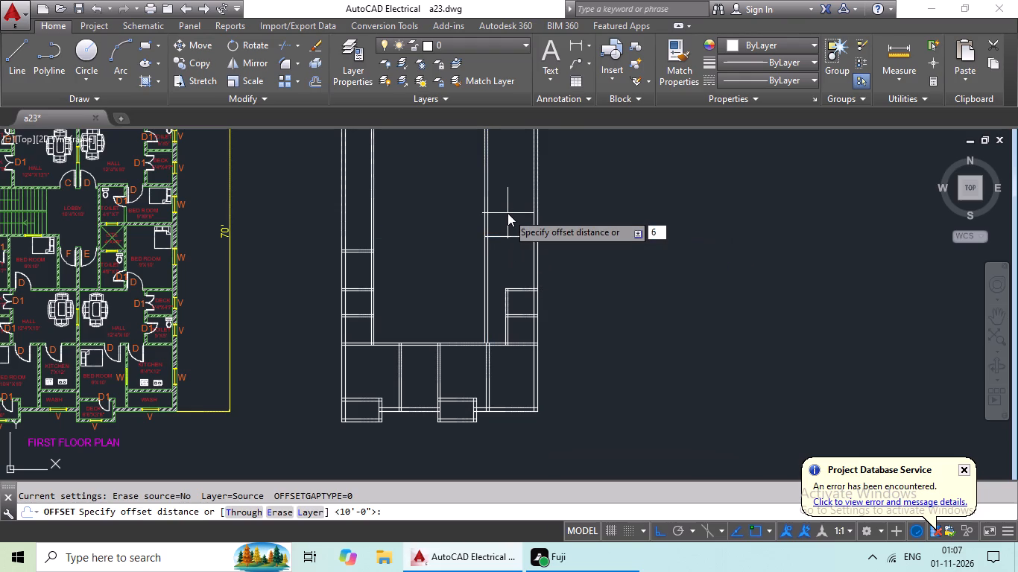
key("Return")
left_click_drag(506, 237, 508, 229)
left_click(509, 220)
key("Escape")
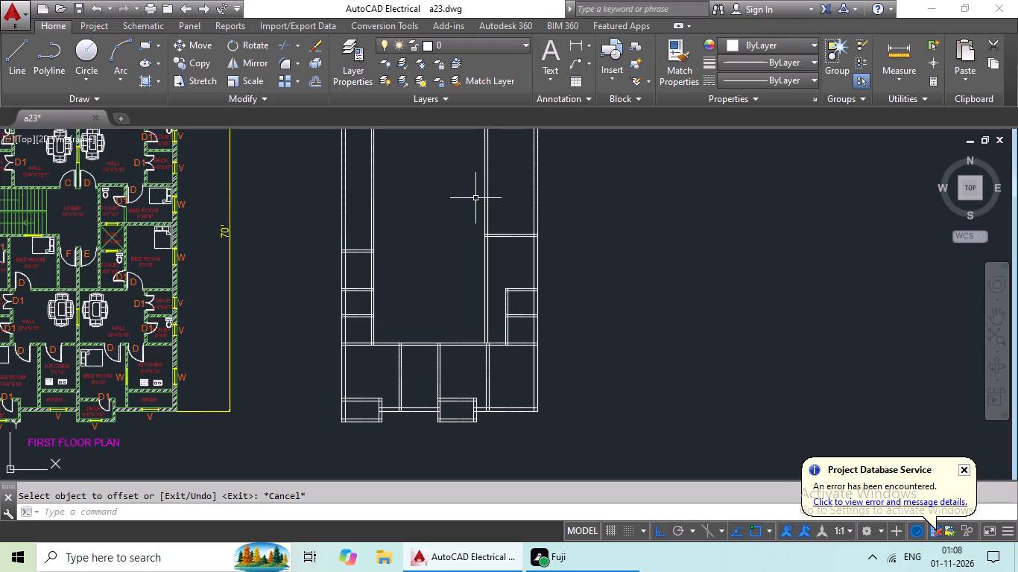
key("Escape")
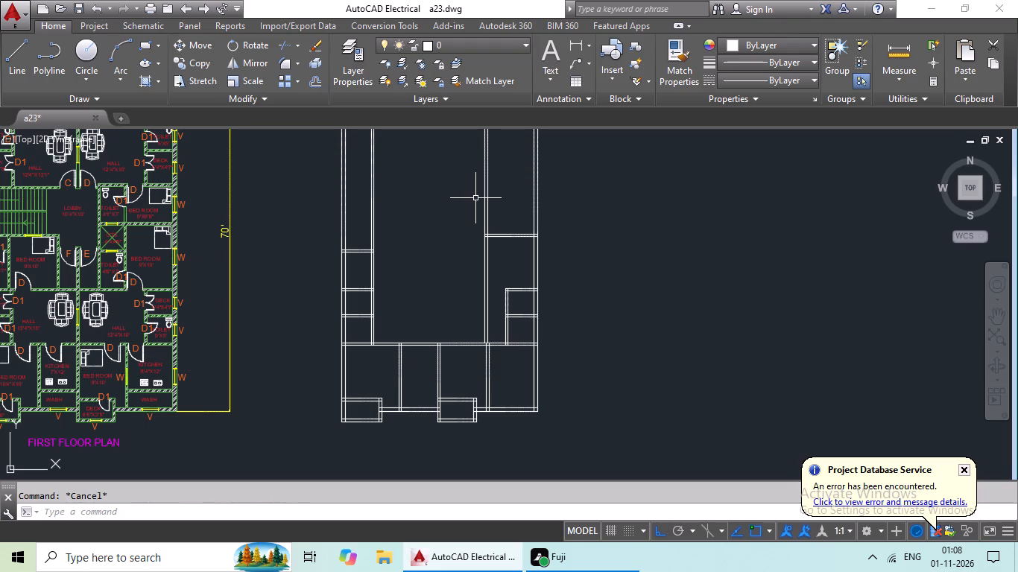
key("Escape")
Extend both lines of the right-hand deck's upper wall to the outer face of the vertical bedroom partition on the hall side.
type("ex")
key("space")
key("space")
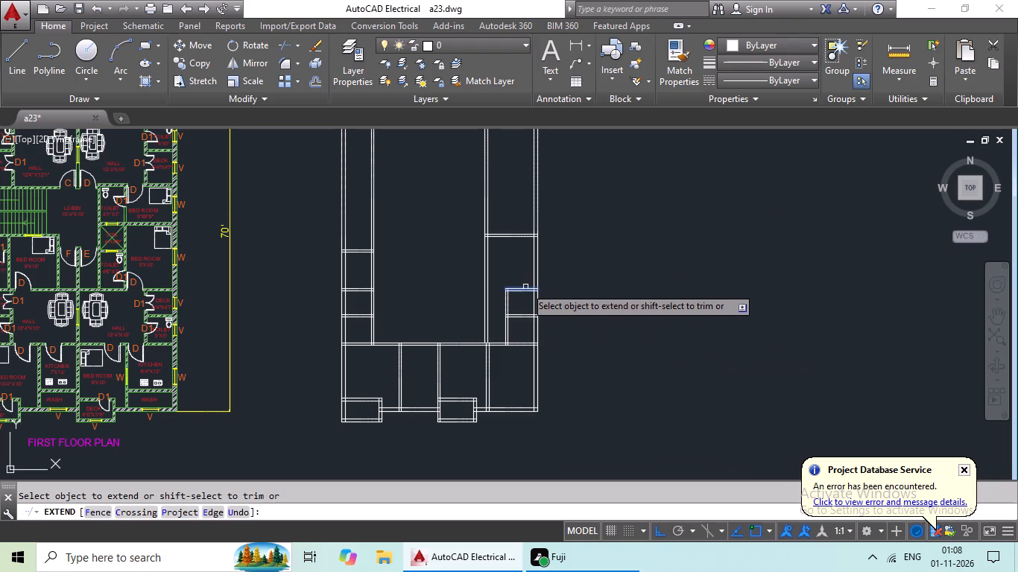
left_click_drag(514, 288, 496, 290)
left_click(490, 290)
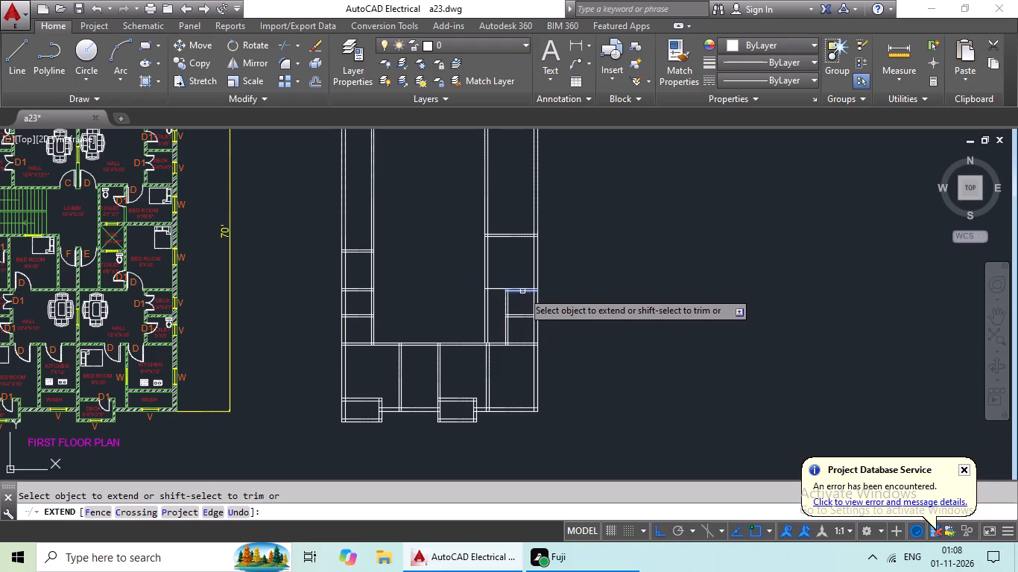
left_click(522, 291)
left_click(512, 292)
left_click(494, 292)
scroll(501, 273, "up", 1)
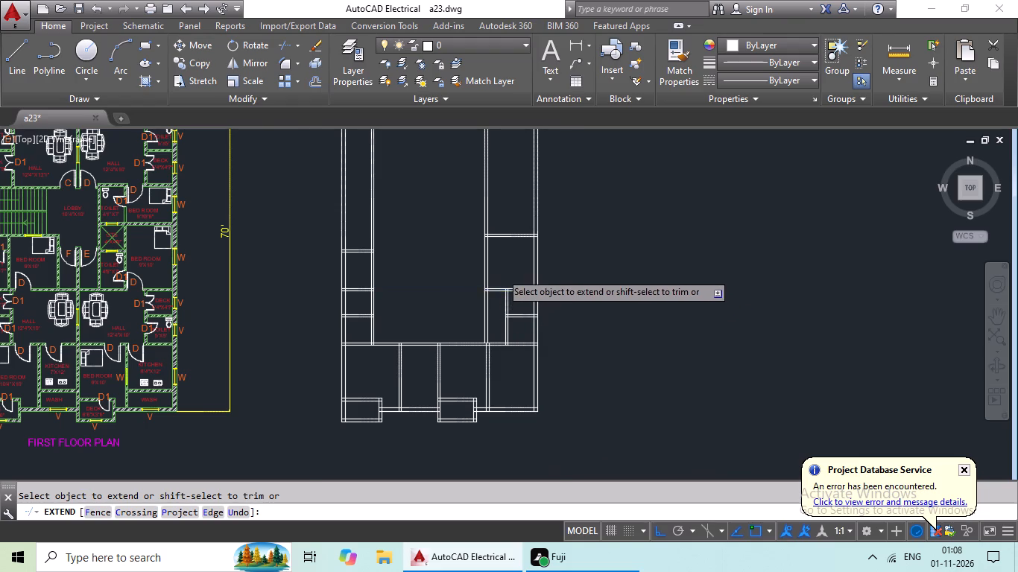
key("Escape")
key("Escape")
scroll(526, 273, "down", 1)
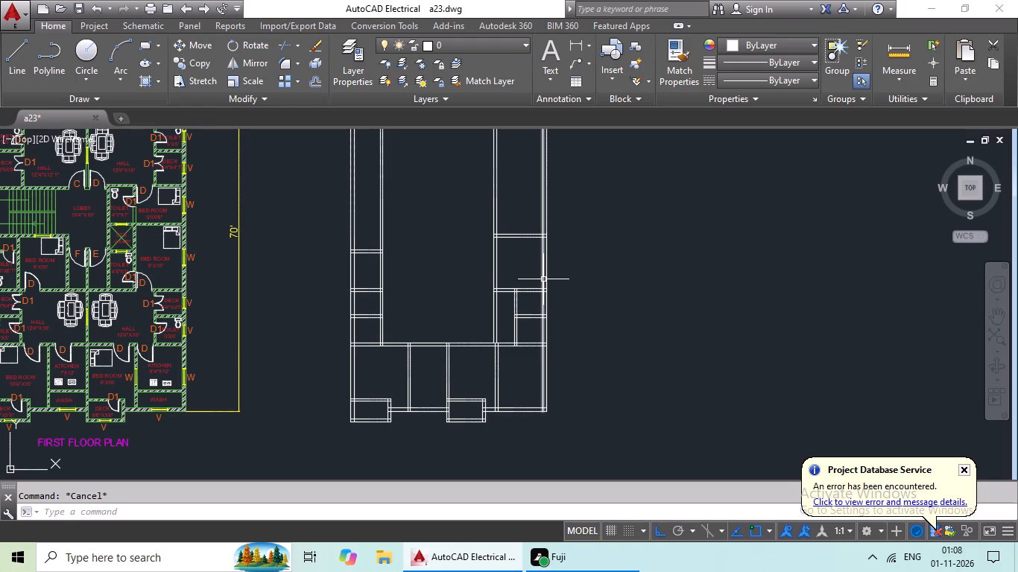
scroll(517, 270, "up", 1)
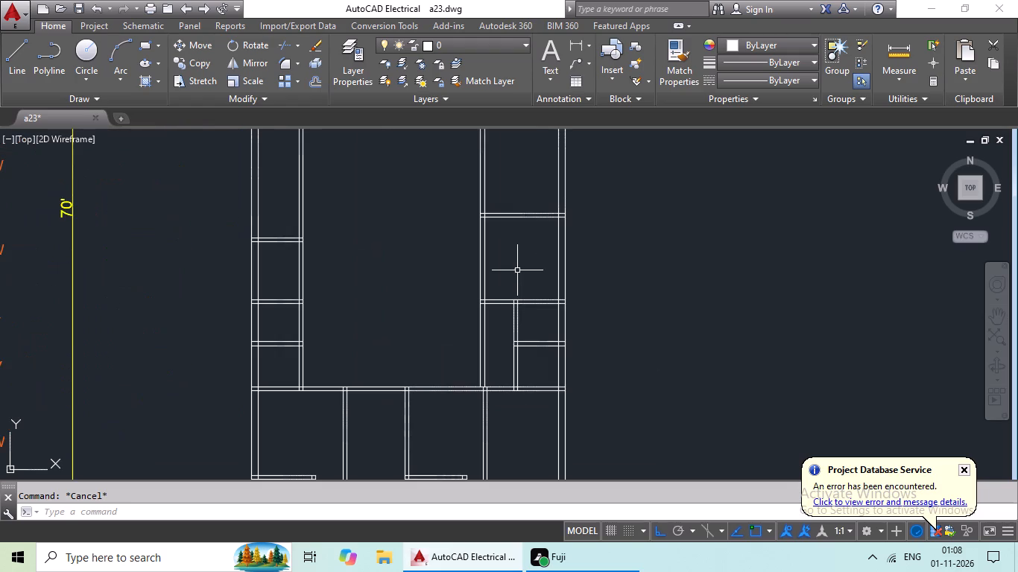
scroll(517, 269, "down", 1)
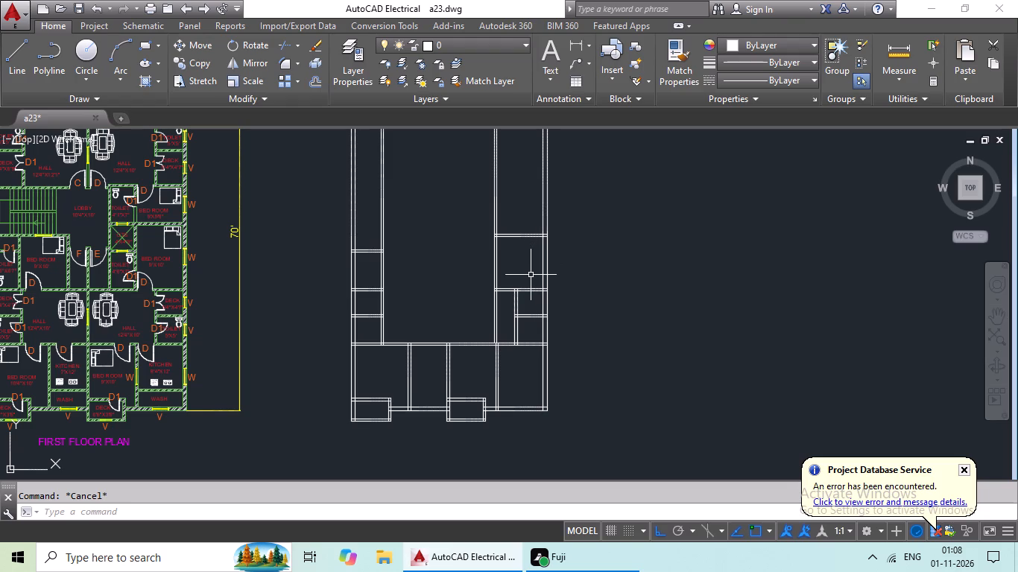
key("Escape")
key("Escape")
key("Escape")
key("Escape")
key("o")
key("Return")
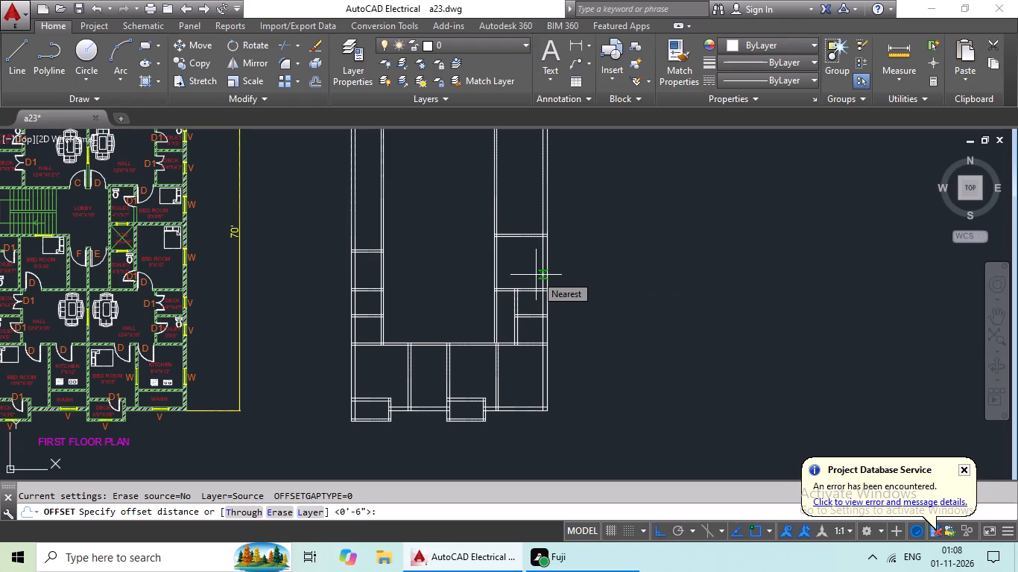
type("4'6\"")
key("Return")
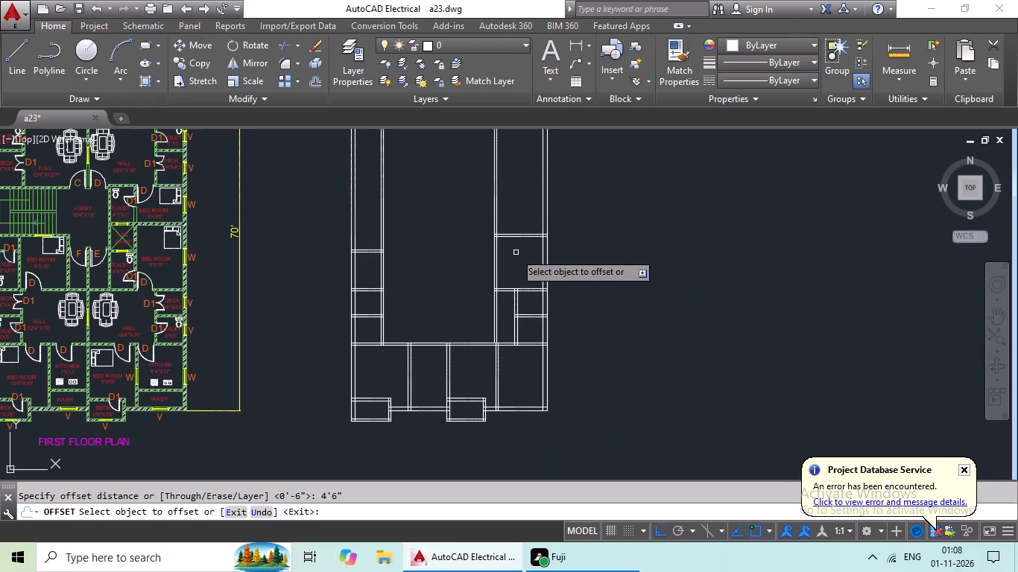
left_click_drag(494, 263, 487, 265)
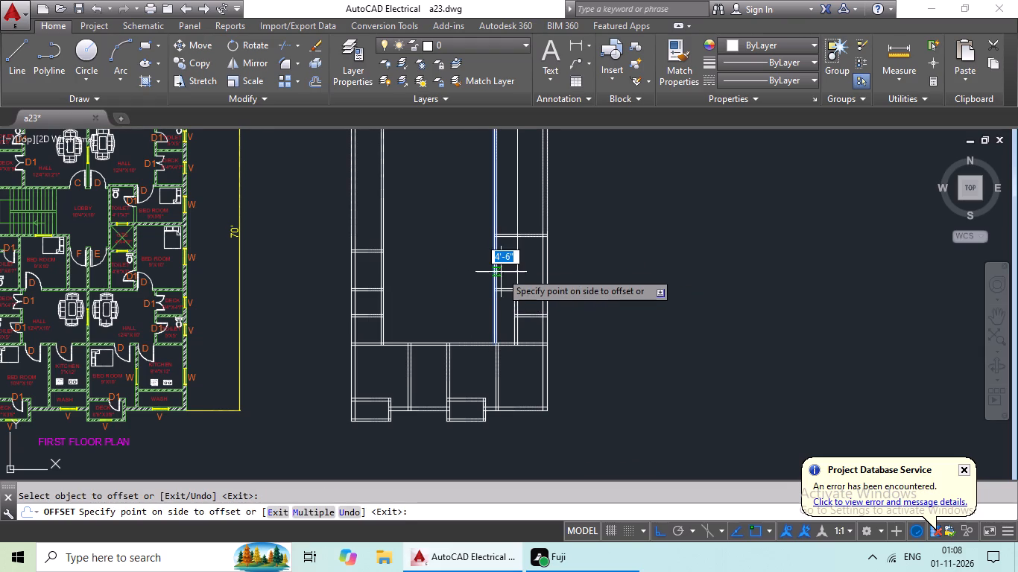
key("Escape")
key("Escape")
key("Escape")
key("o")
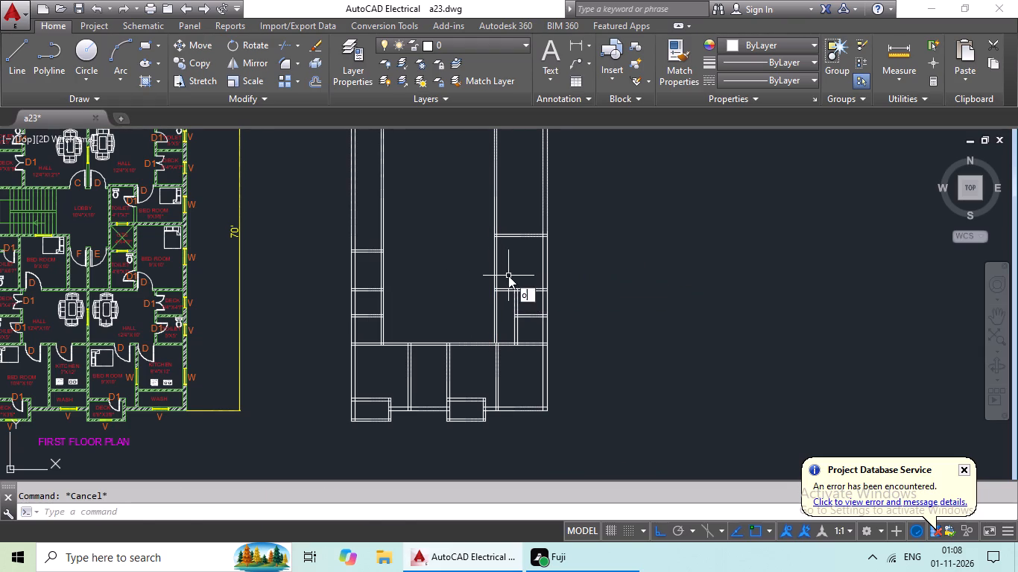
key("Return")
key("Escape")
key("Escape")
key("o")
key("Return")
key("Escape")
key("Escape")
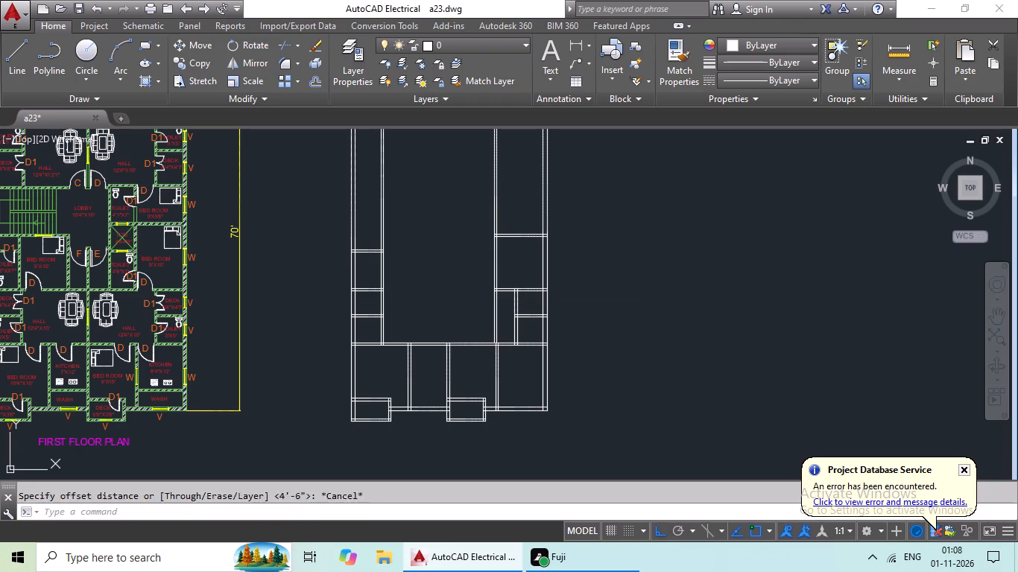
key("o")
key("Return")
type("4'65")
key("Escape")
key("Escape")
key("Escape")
Offset the hall-side line of the vertical bedroom partition 4'6" toward the hall to set the toilet width.
key("o")
key("Return")
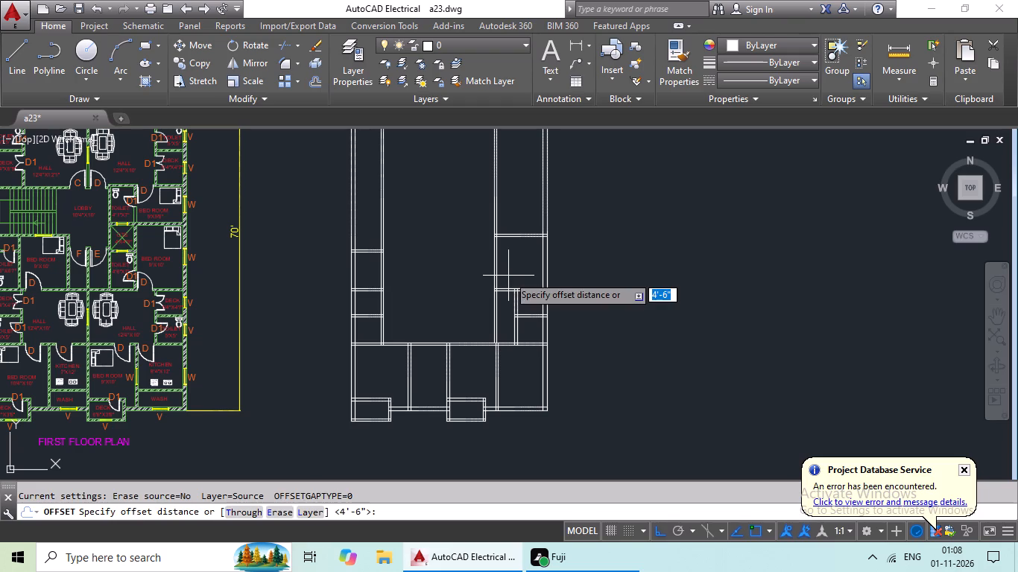
type("4'6")
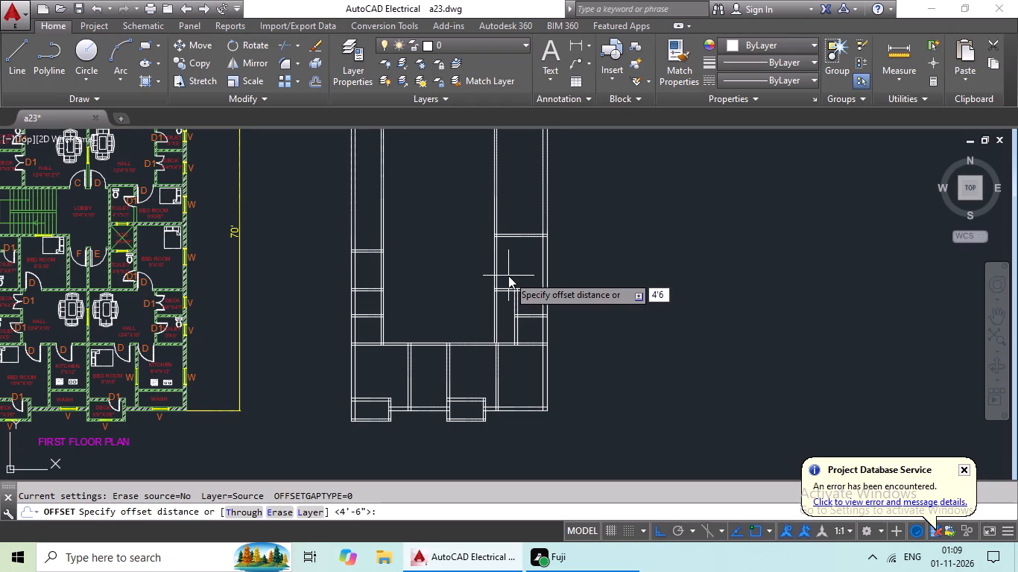
key("shift+quotedbl")
key("Return")
scroll(503, 284, "up", 1)
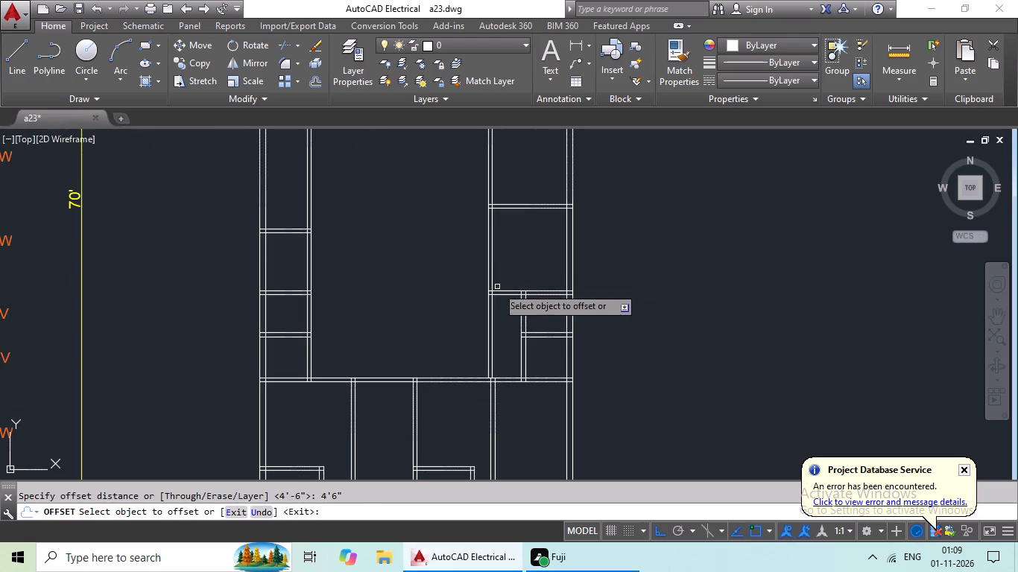
scroll(480, 277, "up", 2)
left_click_drag(497, 266, 470, 270)
left_click(406, 283)
scroll(457, 296, "down", 3)
middle_click_drag(458, 296, 502, 287)
key("Escape")
key("Escape")
key("Escape")
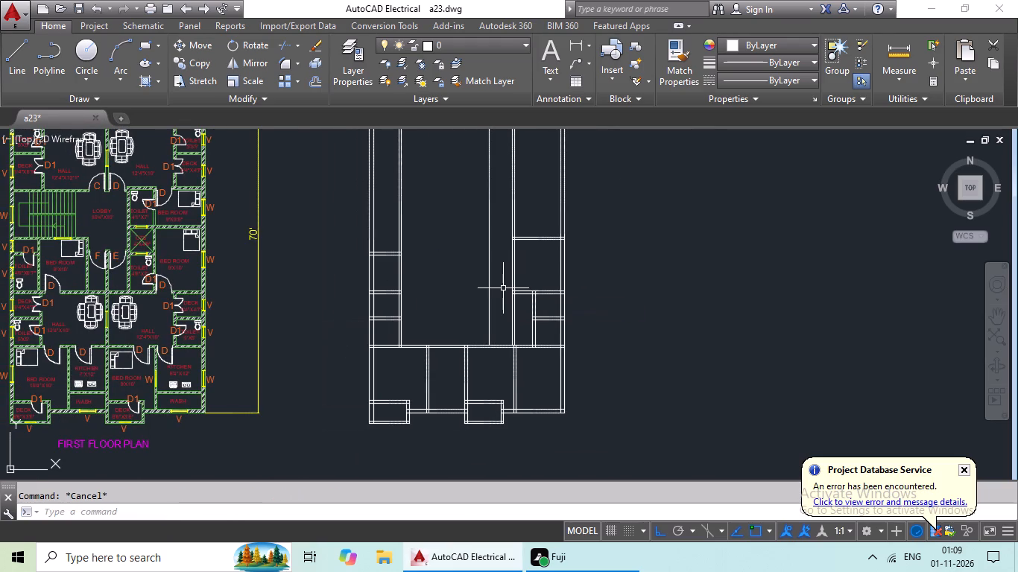
Offset the new vertical toilet line 6" toward the hall to form the toilet's outer partition.
key("o")
key("Return")
type("6\"")
key("Return")
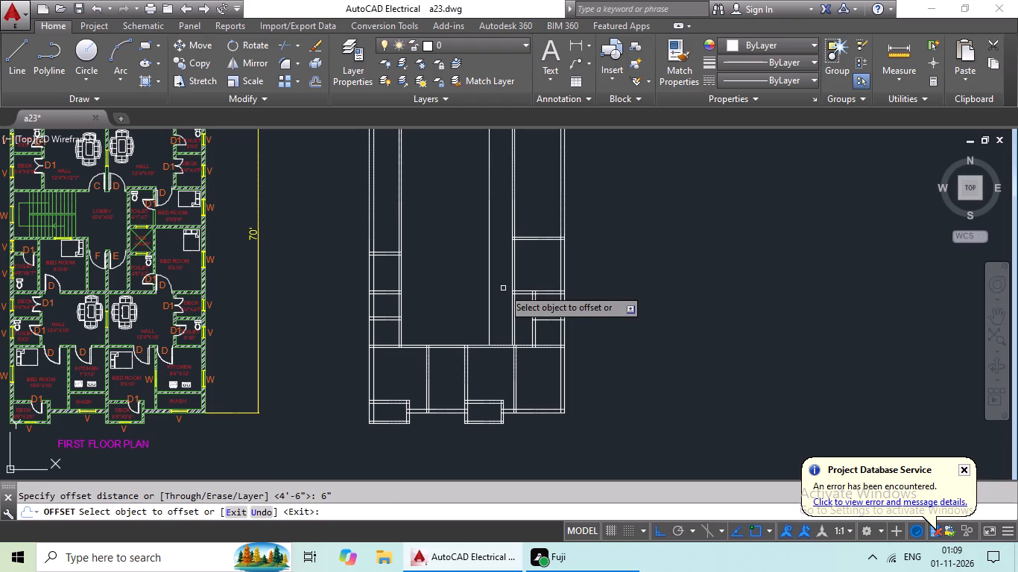
left_click_drag(490, 265, 472, 272)
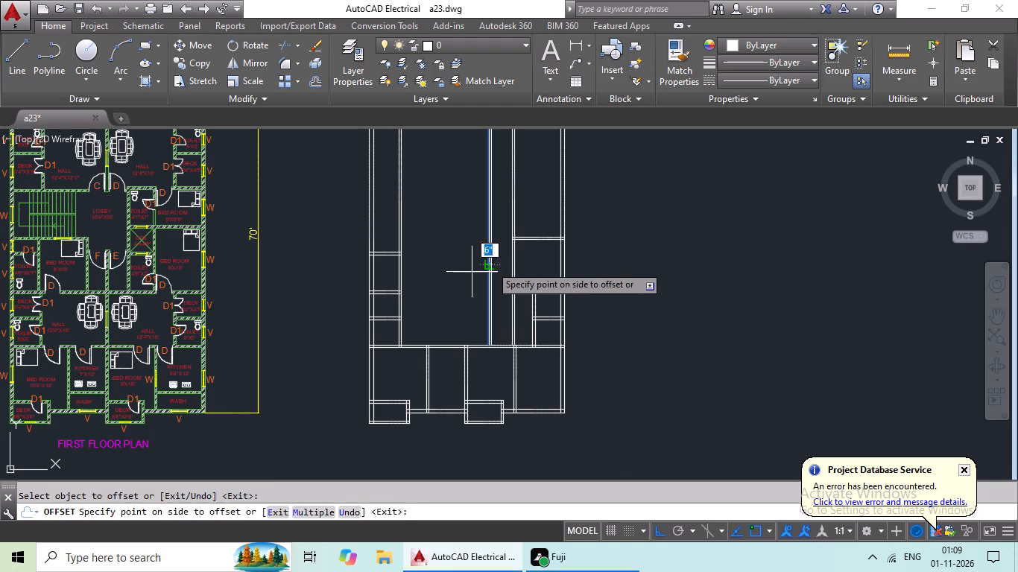
left_click(462, 274)
middle_click_drag(471, 289, 509, 289)
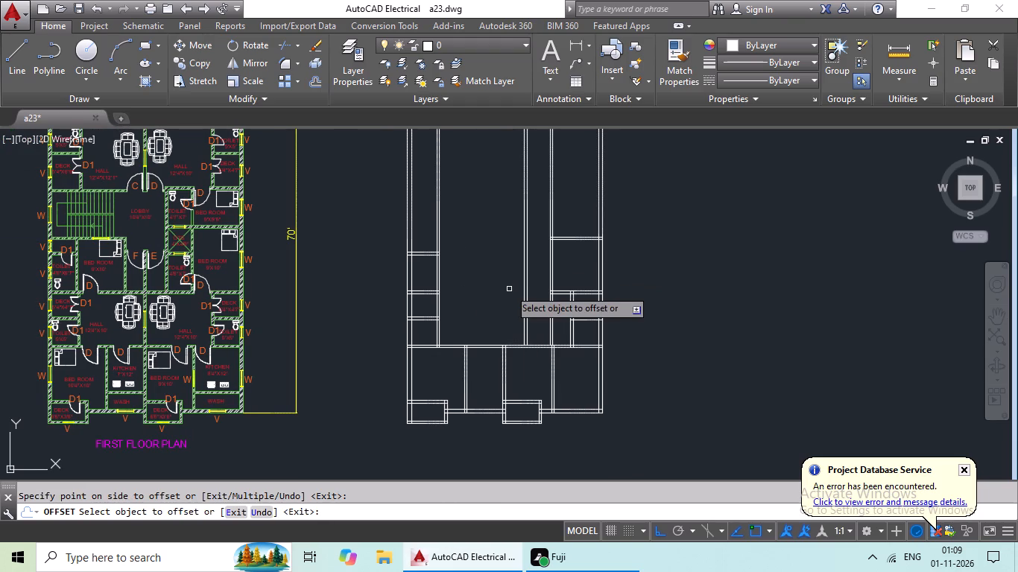
key("Escape")
key("Escape")
key("Escape")
key("Escape")
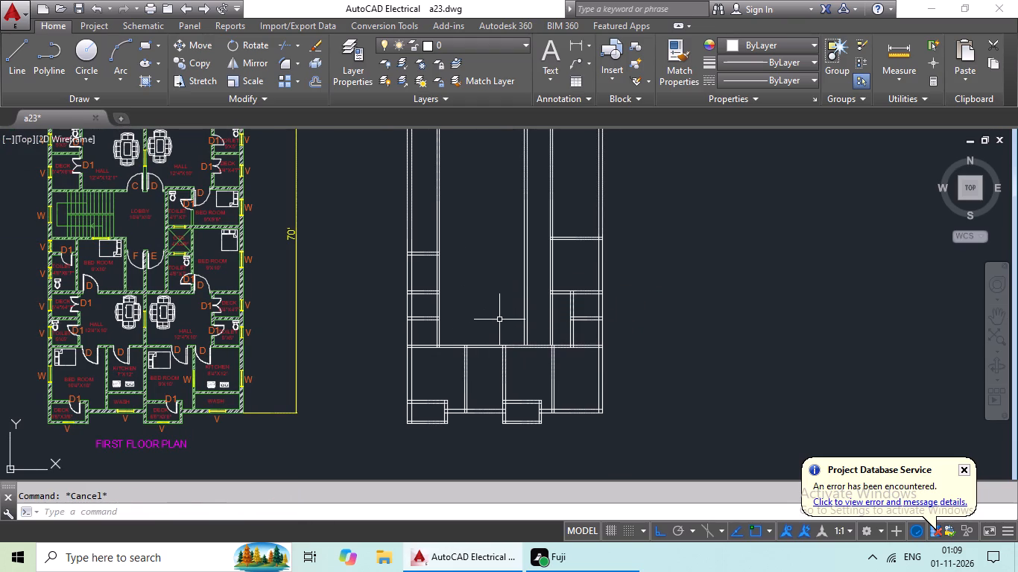
Extend both lines of the bedroom's lower wall to the hall-side face of the new toilet partition.
key("e")
type("x")
key("space")
key("space")
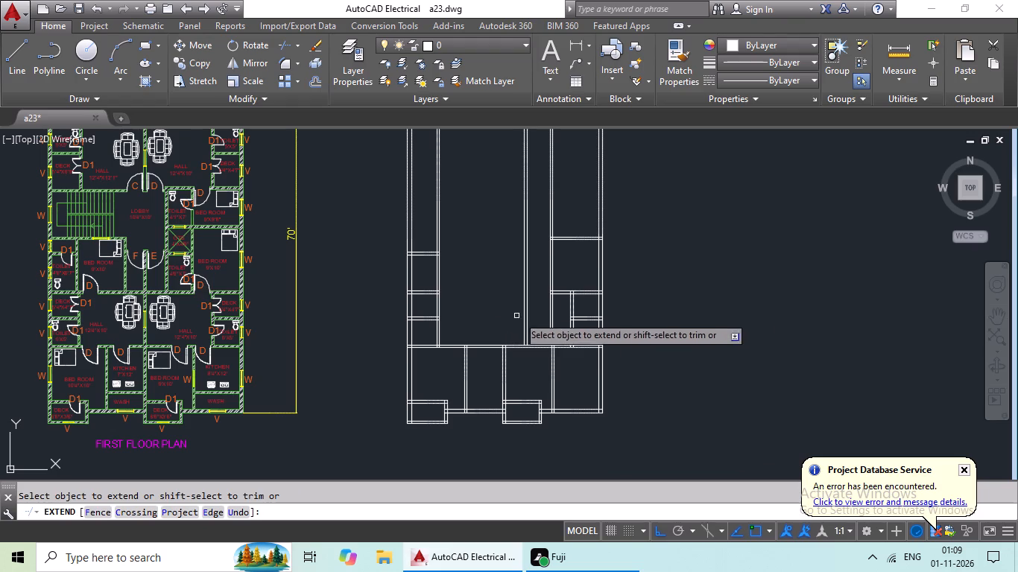
left_click(562, 291)
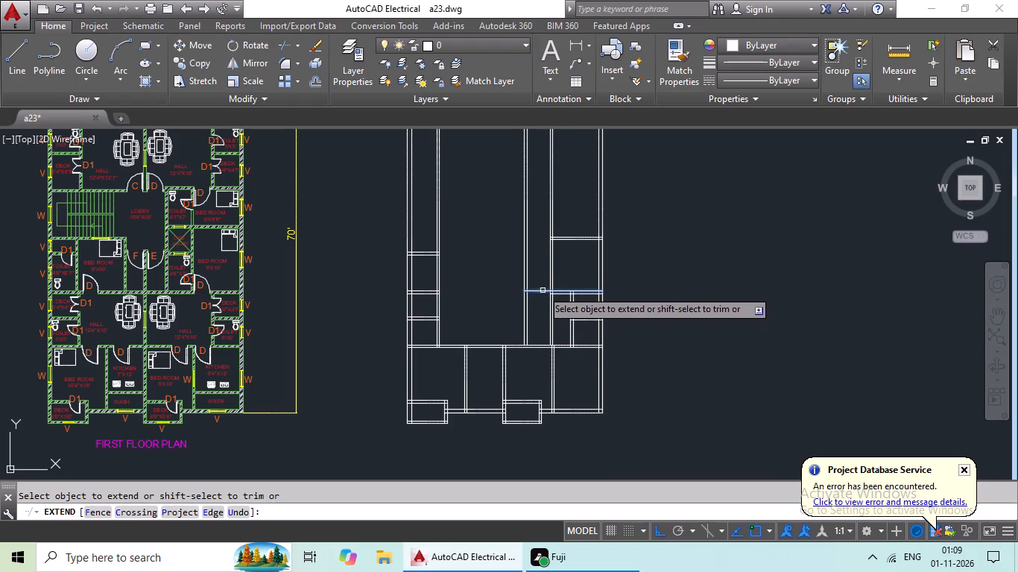
left_click(540, 289)
scroll(562, 295, "up", 2)
left_click(513, 311)
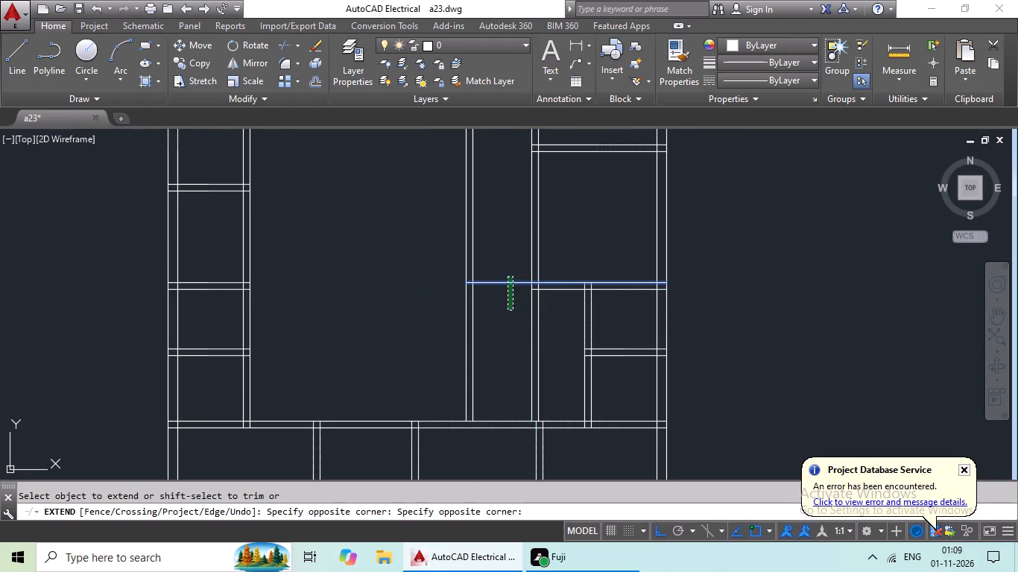
left_click(554, 290)
left_click(514, 290)
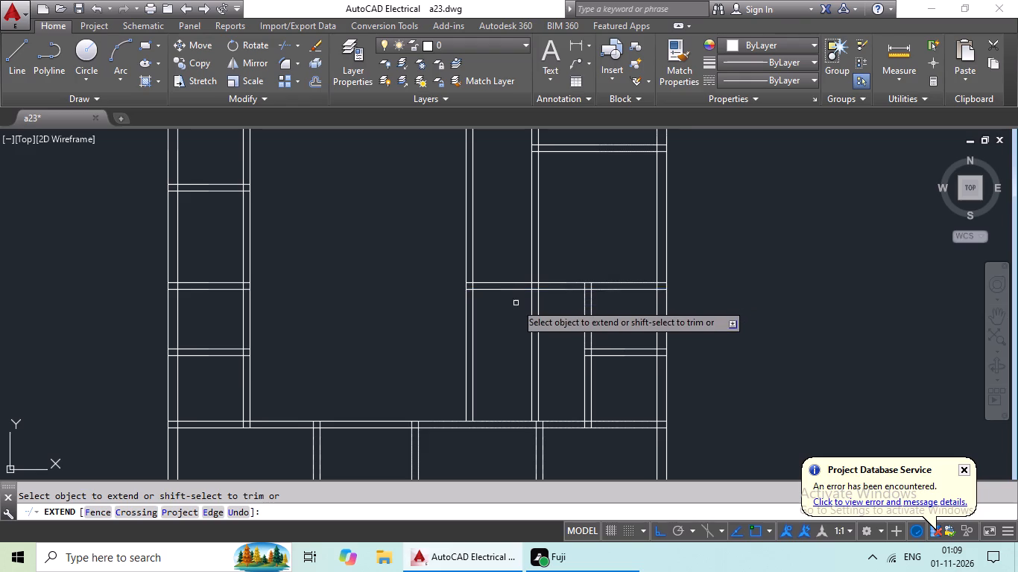
scroll(513, 309, "down", 2)
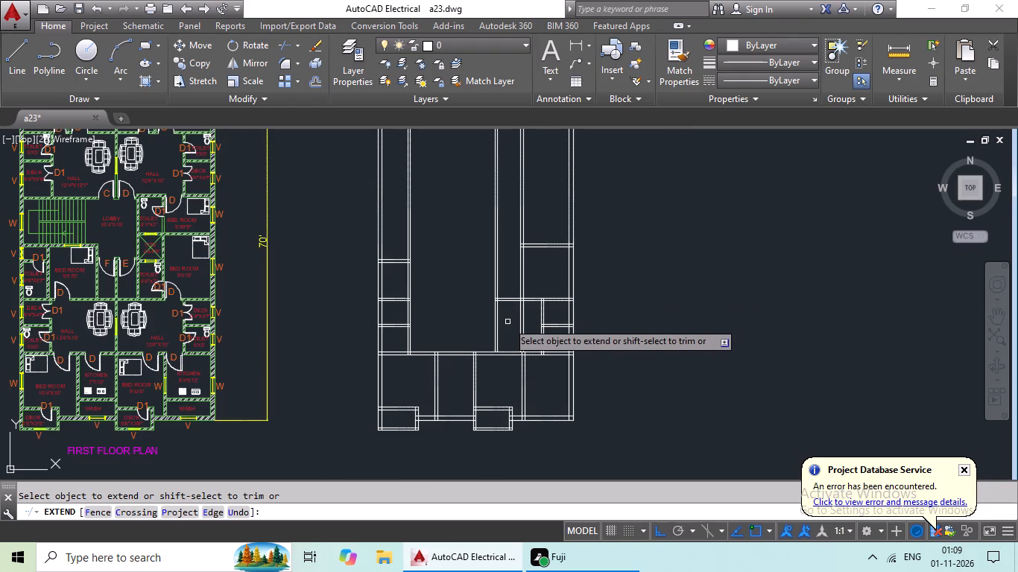
scroll(507, 322, "up", 1)
middle_click_drag(505, 322, 455, 342)
key("Escape")
key("Escape")
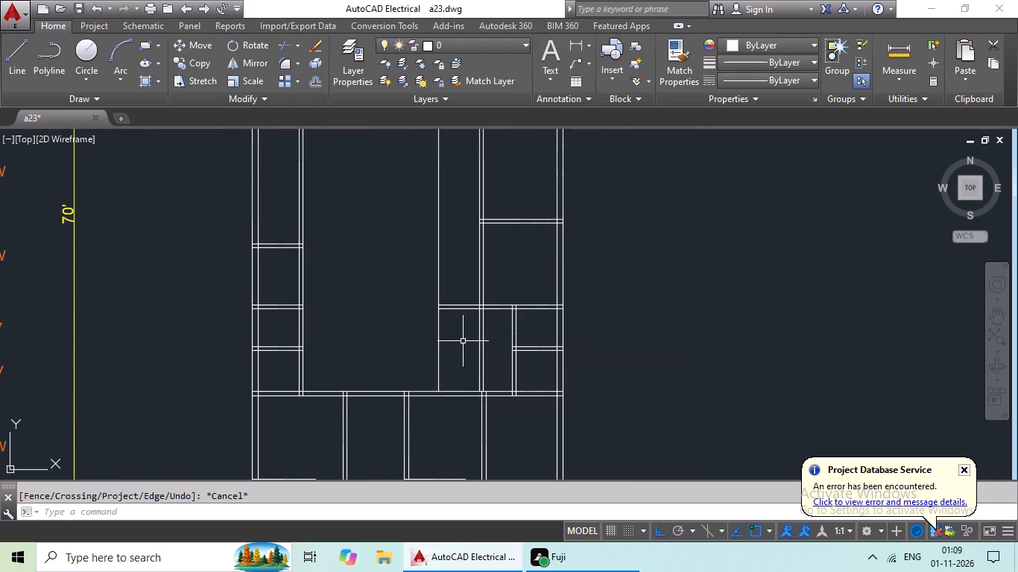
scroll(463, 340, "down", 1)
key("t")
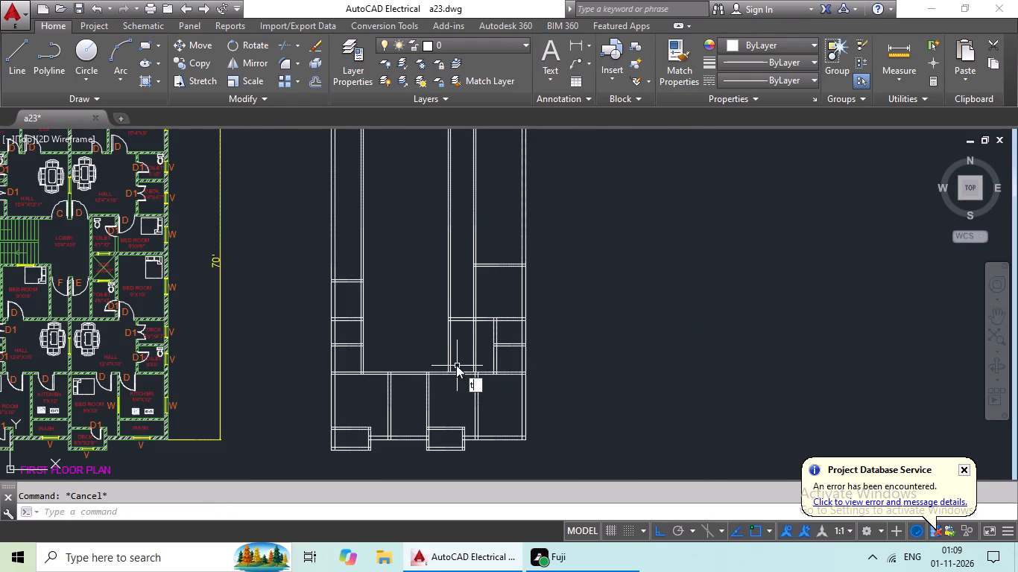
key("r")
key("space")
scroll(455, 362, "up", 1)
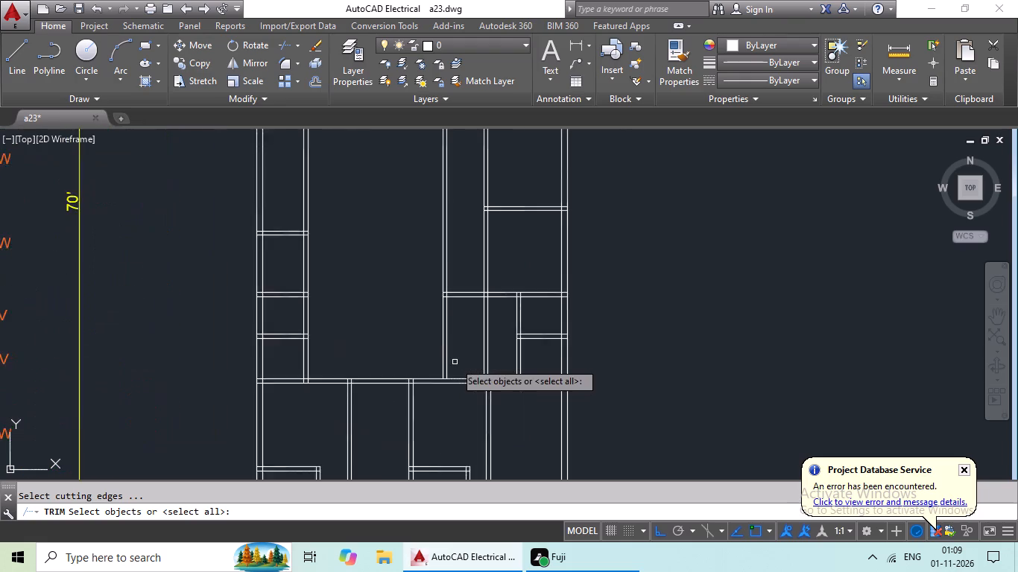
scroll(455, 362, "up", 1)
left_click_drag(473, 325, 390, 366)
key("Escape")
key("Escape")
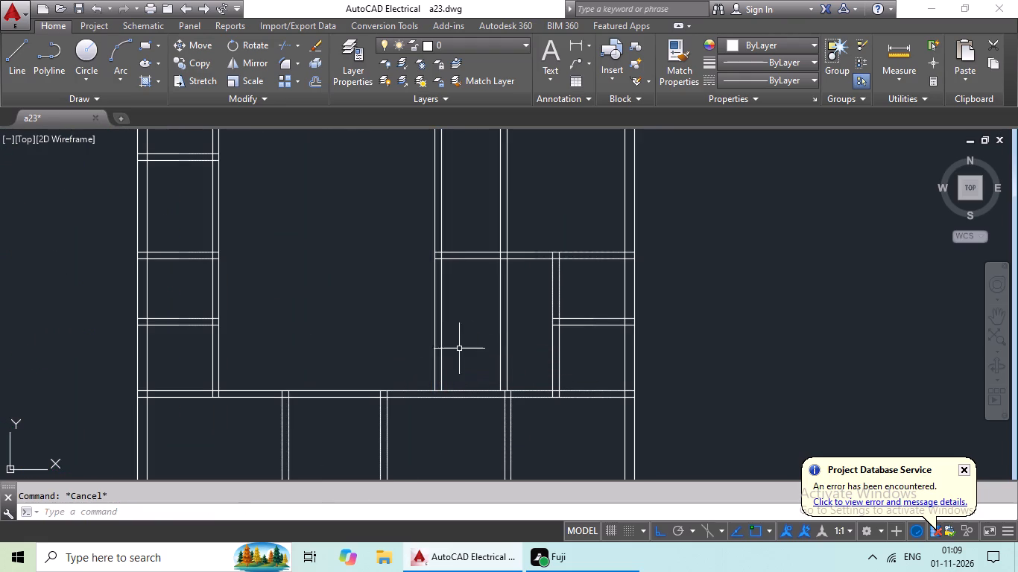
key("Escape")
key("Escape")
Trim away both lines of the vertical toilet partition below the bedroom's lower wall.
type("tr")
key("space")
key("space")
left_click_drag(456, 282, 400, 324)
left_click(400, 324)
Trim away both lines of the vertical bedroom partition between the bedroom's lower wall and the kitchen's upper wall.
scroll(478, 306, "down", 2)
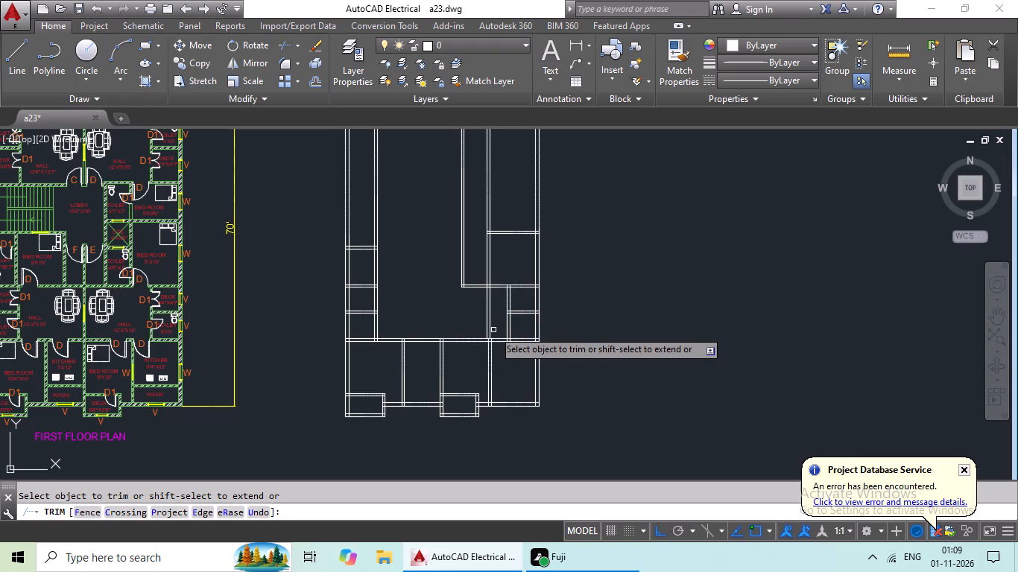
scroll(500, 332, "up", 2)
left_click_drag(496, 285, 448, 327)
left_click(447, 327)
scroll(457, 306, "down", 2)
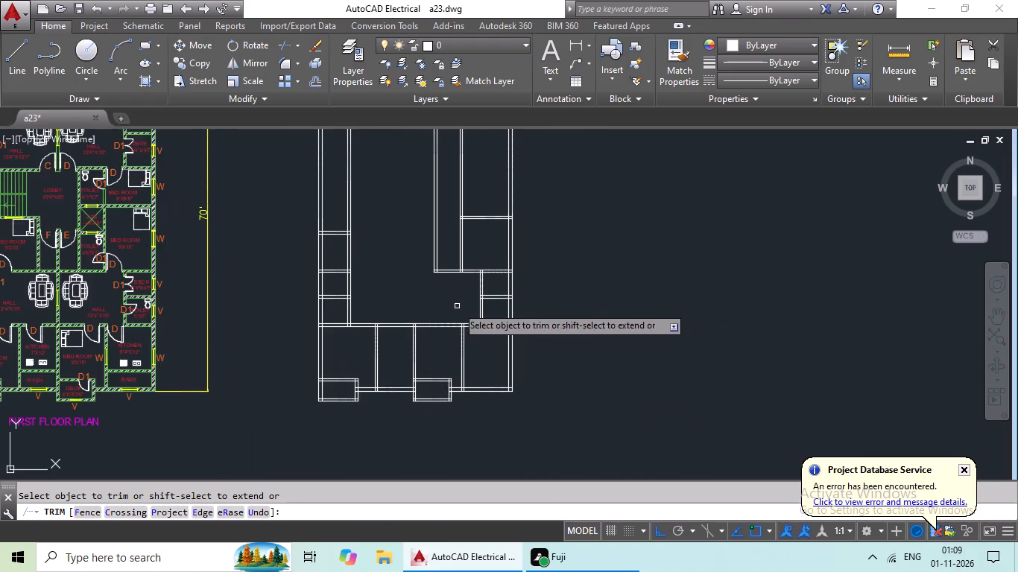
middle_click_drag(457, 302, 394, 353)
key("Escape")
key("Escape")
middle_click_drag(395, 350, 492, 349)
key("Escape")
key("Escape")
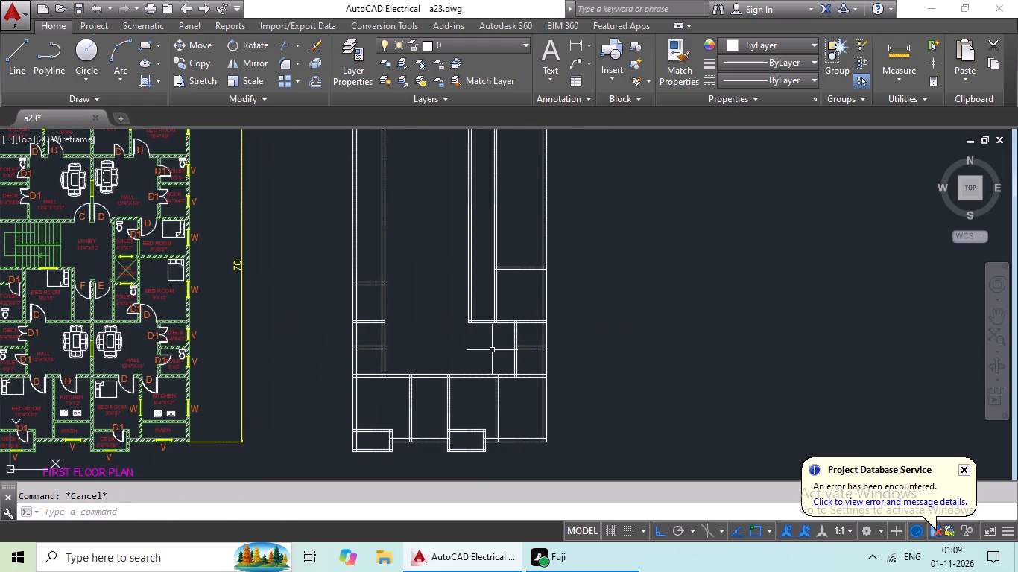
key("Escape")
key("Escape")
Offset the upper line of the right-hand bedroom and toilet's lower wall 7' upward to set the toilet's depth.
key("o")
key("Return")
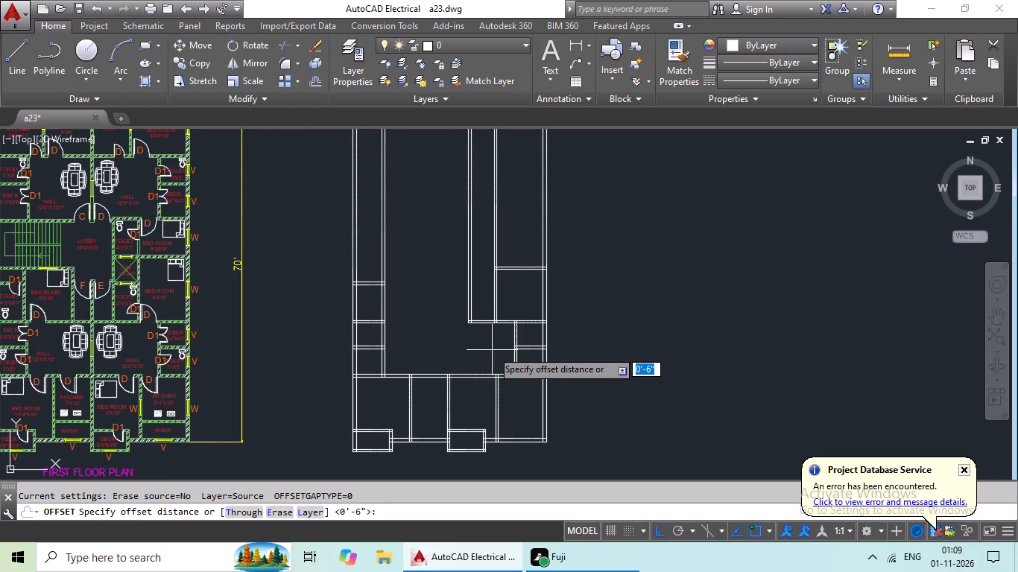
type("7'")
key("Return")
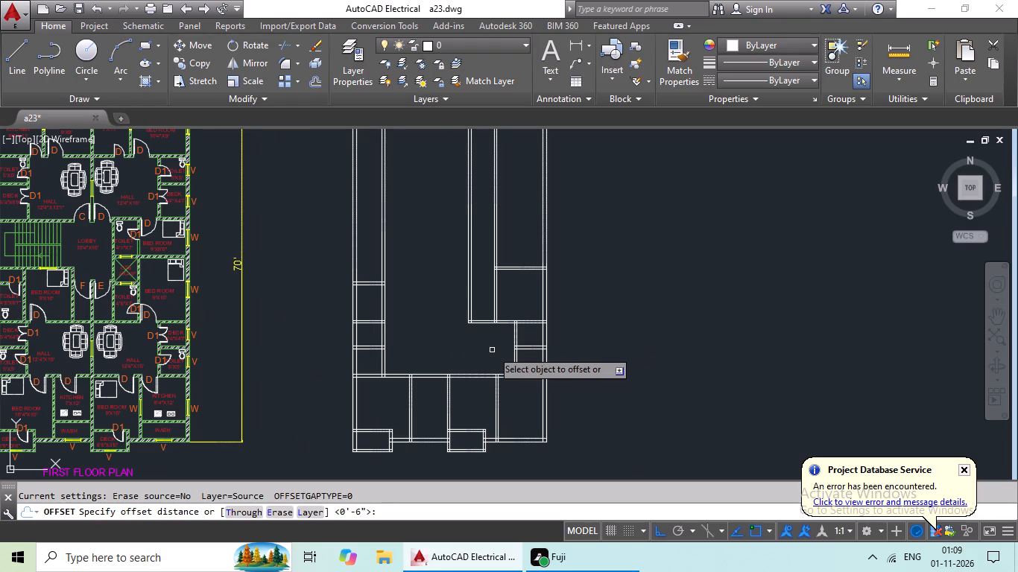
scroll(475, 322, "up", 3)
left_click_drag(483, 318, 487, 305)
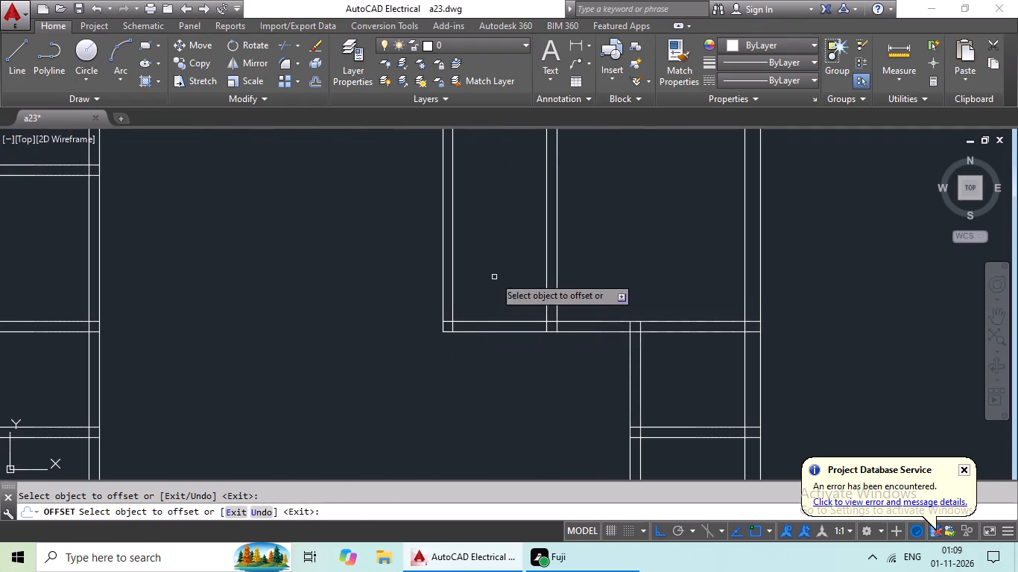
left_click(499, 299)
left_click_drag(496, 322, 505, 308)
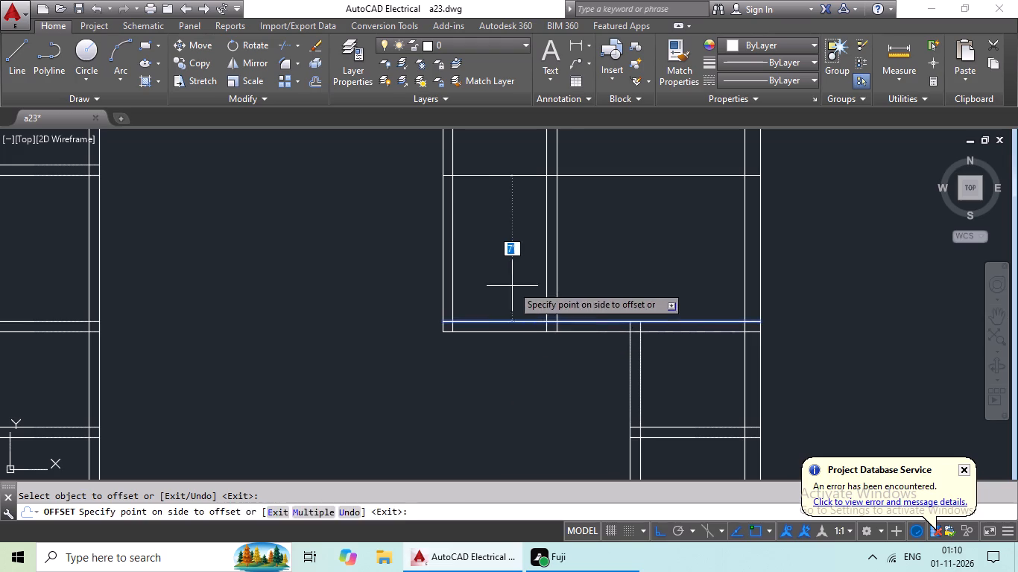
left_click(512, 284)
scroll(519, 282, "down", 1)
middle_click_drag(519, 282, 510, 322)
key("Escape")
key("Escape")
key("Escape")
Offset the new horizontal toilet line 6" upward to form the toilet's upper wall.
key("o")
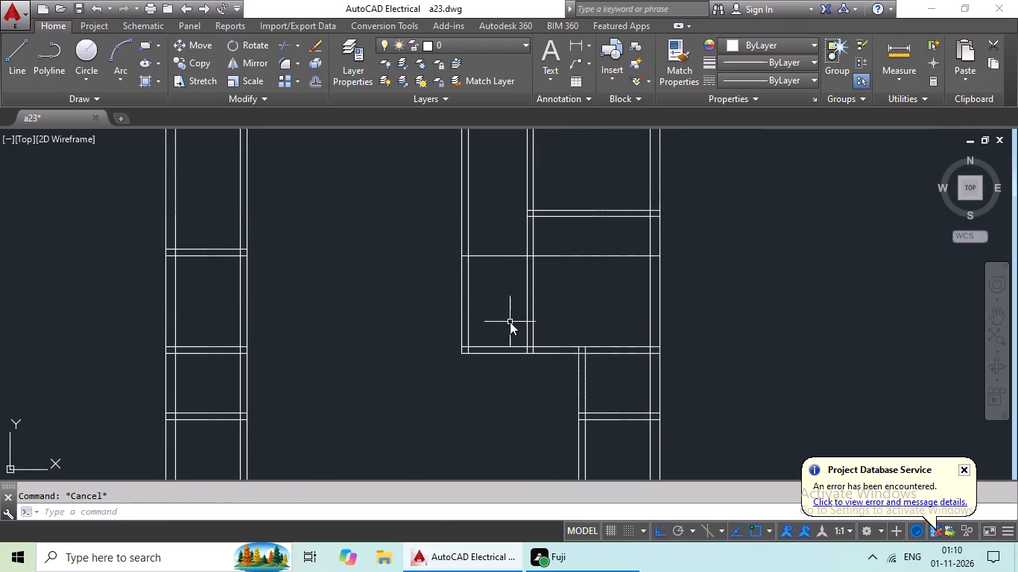
key("Return")
type("6\"")
key("Return")
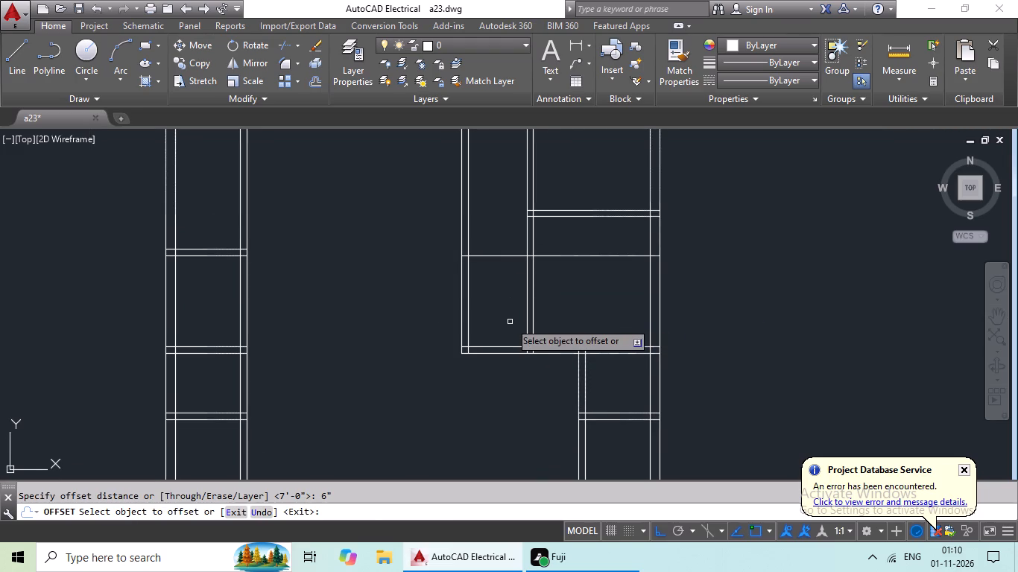
left_click_drag(513, 257, 514, 249)
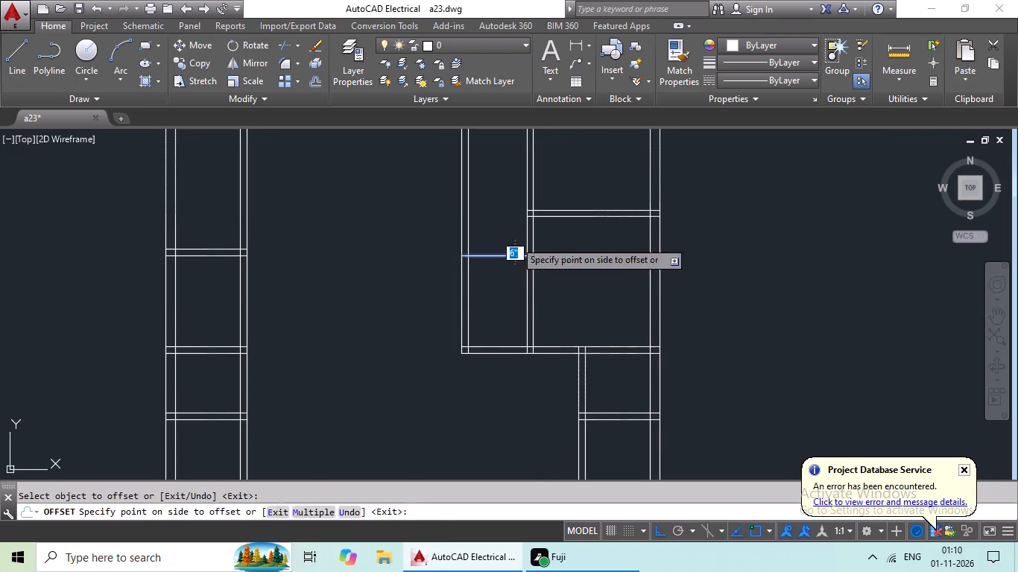
left_click(515, 241)
key("Escape")
key("Escape")
Trim away both lines of the toilet's upper wall where they cross the adjoining bedroom.
key("t")
key("r")
key("space")
key("space")
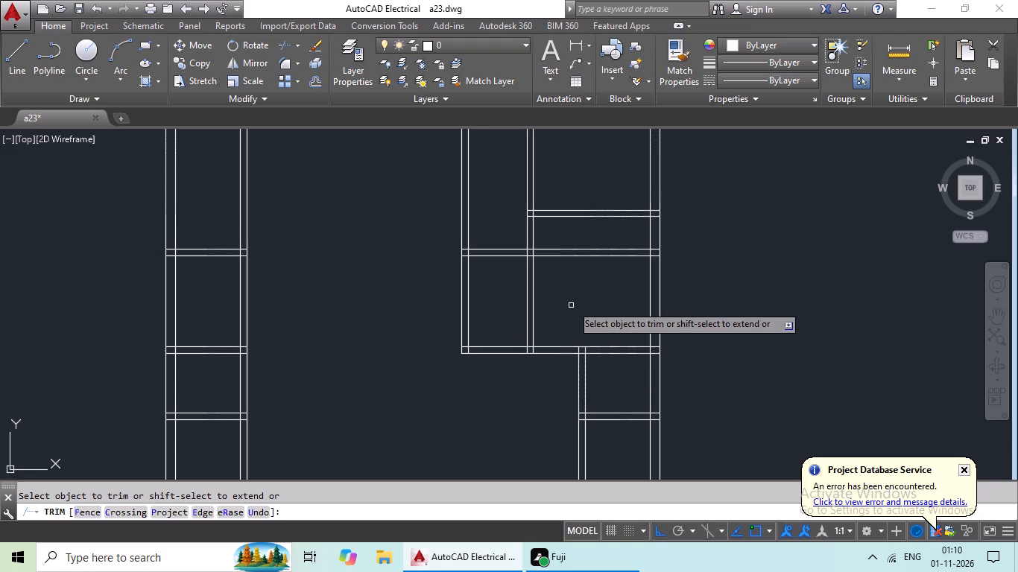
scroll(581, 234, "up", 3)
left_click_drag(587, 232, 515, 365)
left_click_drag(515, 365, 534, 366)
scroll(587, 345, "down", 3)
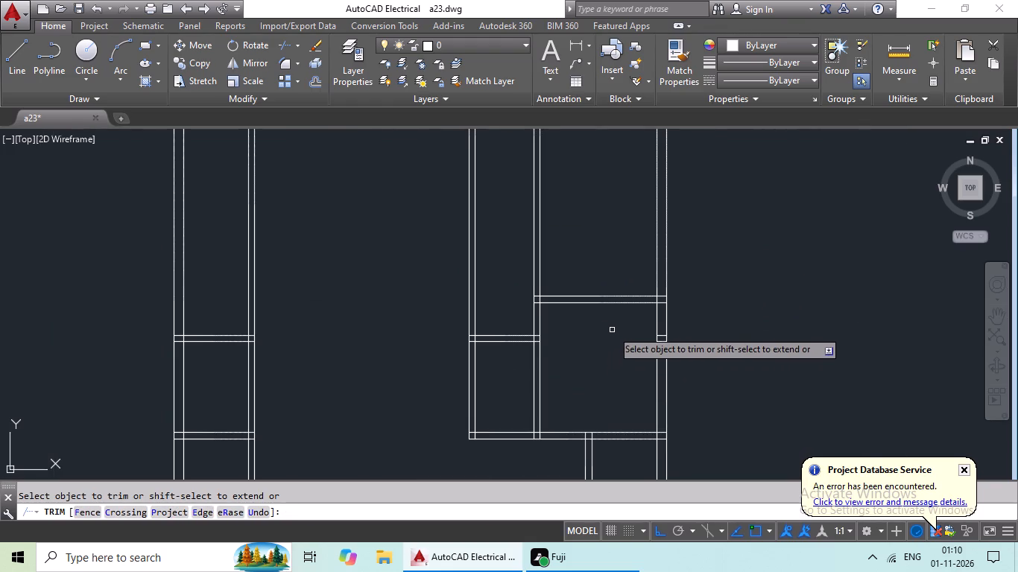
scroll(613, 329, "down", 2)
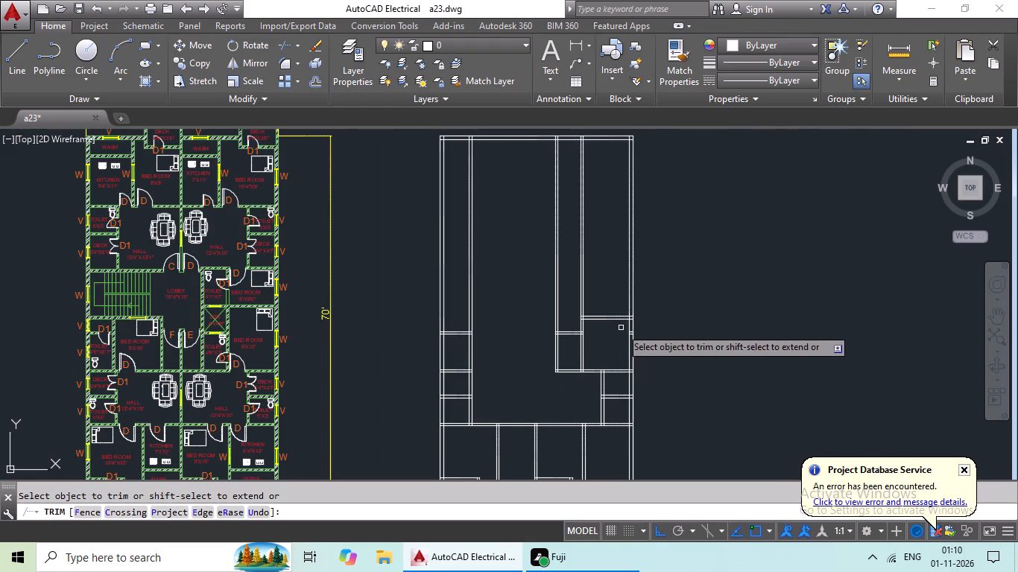
key("Escape")
Offset the upper line of the toilet's upper wall 4'9" upward to set the OTS depth.
scroll(600, 344, "up", 1)
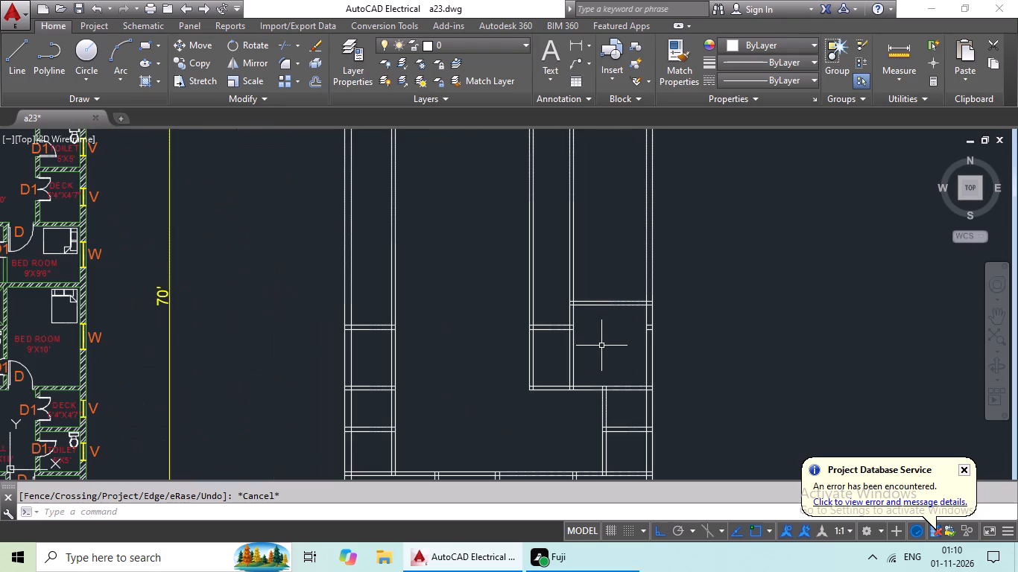
middle_click_drag(601, 343, 669, 343)
key("Escape")
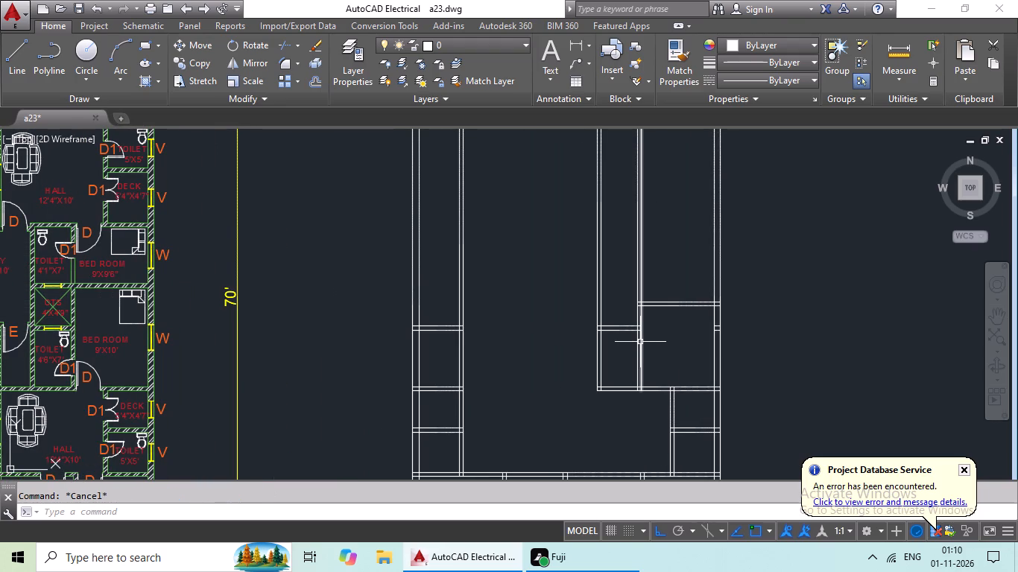
key("o")
key("Return")
type("4'9\"")
key("Return")
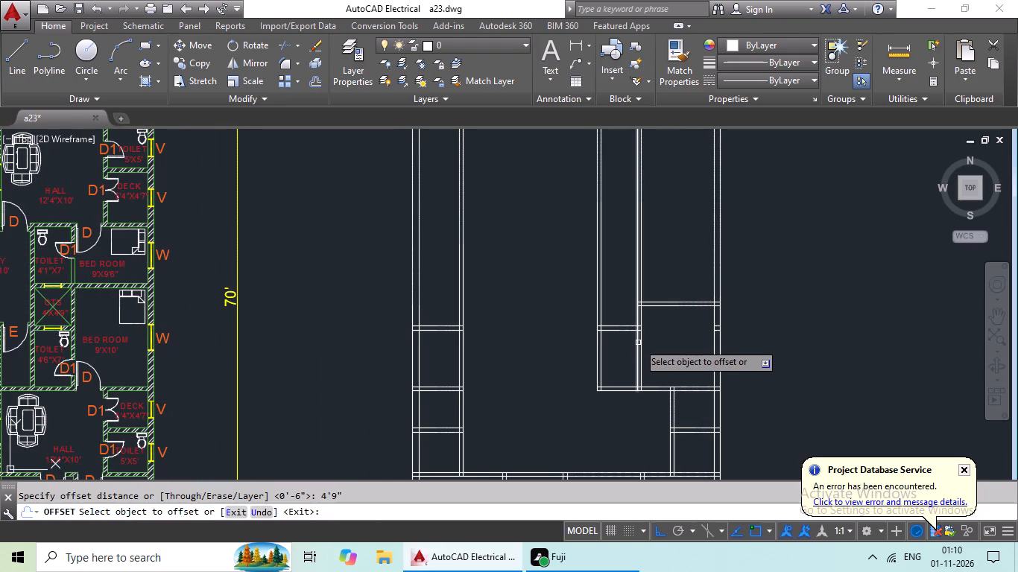
left_click_drag(624, 328, 621, 299)
left_click(618, 282)
key("Escape")
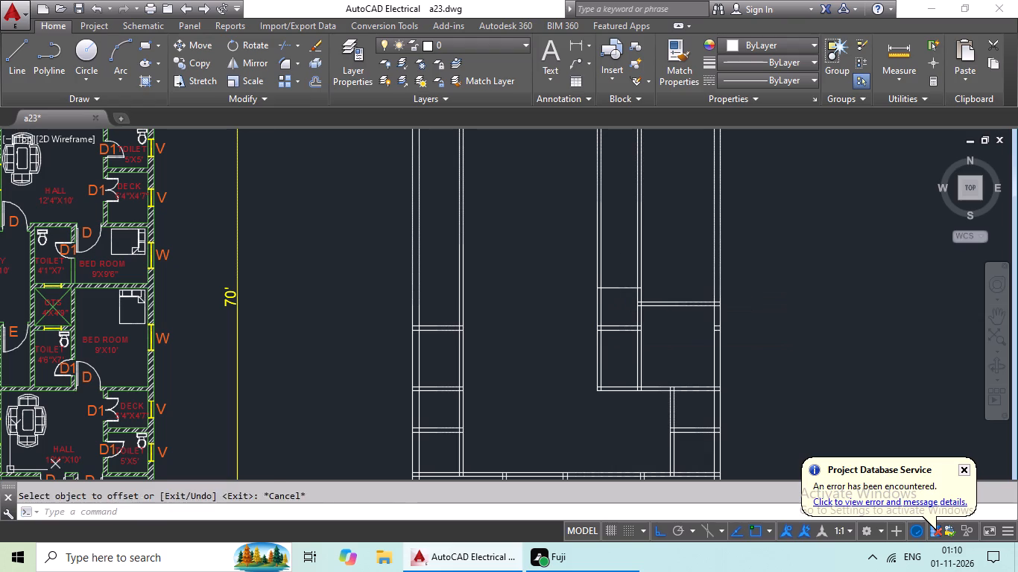
Offset the new OTS line 6" upward to form the wall between the OTS and the upper toilet.
key("Escape")
key("Escape")
key("o")
key("Return")
type("6\"")
key("Return")
left_click(621, 289)
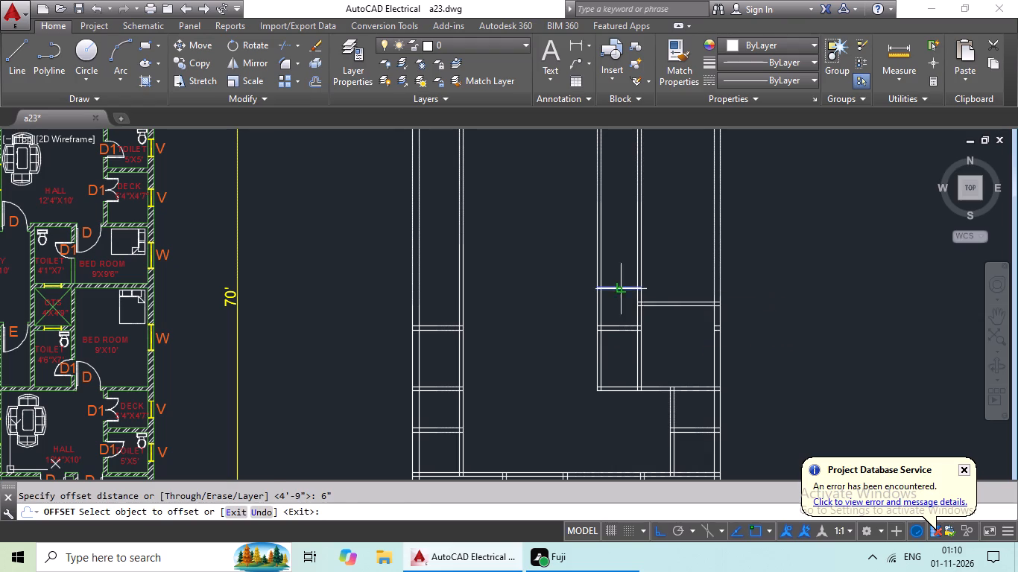
left_click(622, 252)
key("Escape")
key("Escape")
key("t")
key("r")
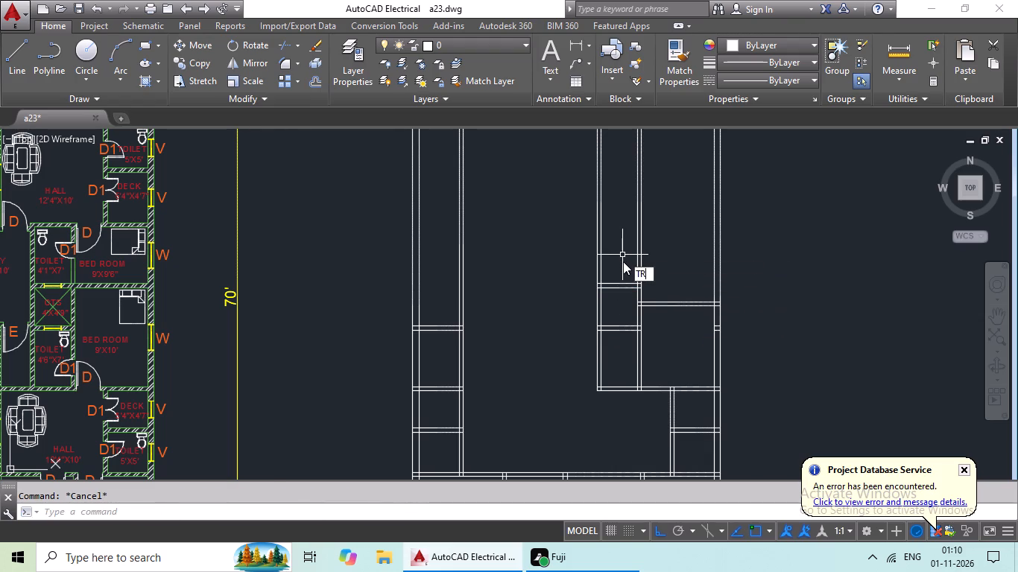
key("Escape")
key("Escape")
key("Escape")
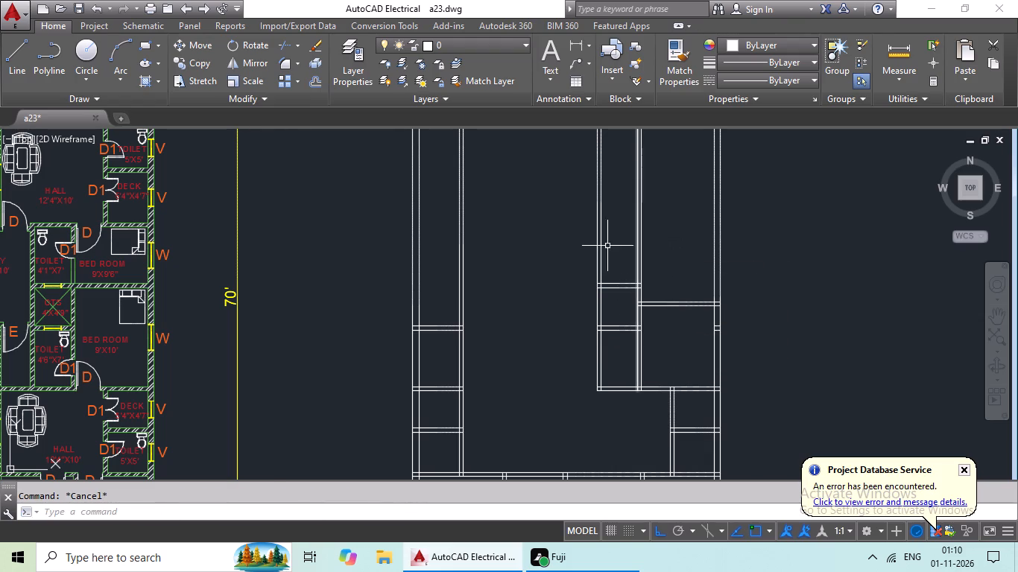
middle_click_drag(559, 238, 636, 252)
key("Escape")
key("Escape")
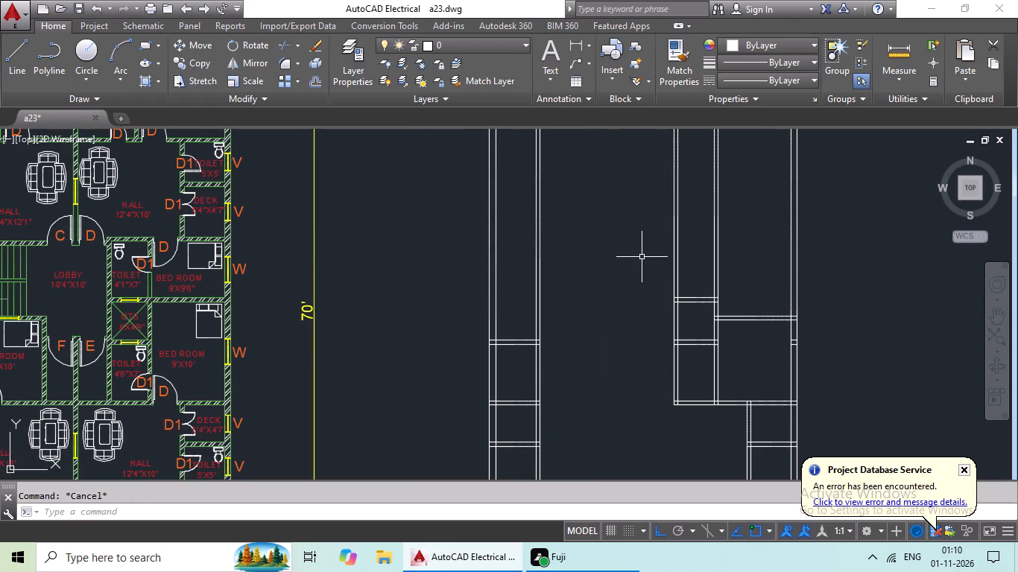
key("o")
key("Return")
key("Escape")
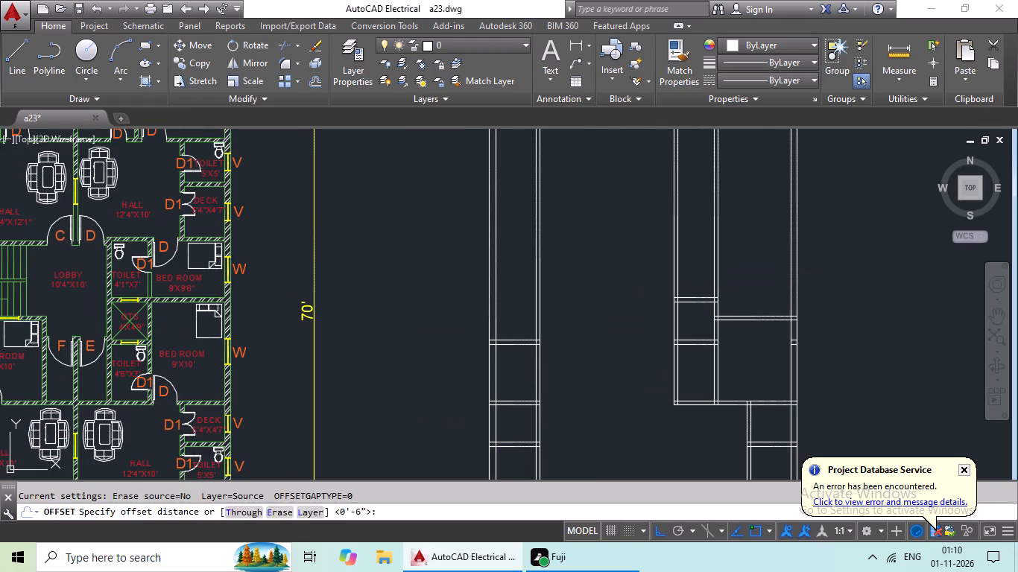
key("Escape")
Offset the upper line of the OTS's upper wall 7' upward to set the upper toilet's depth.
key("o")
key("Return")
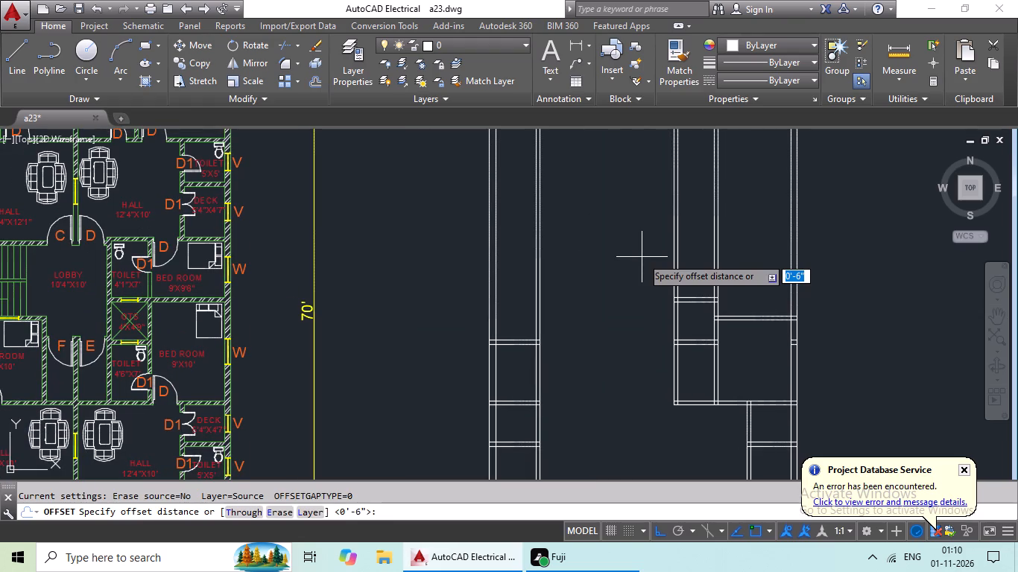
type("7'")
key("Return")
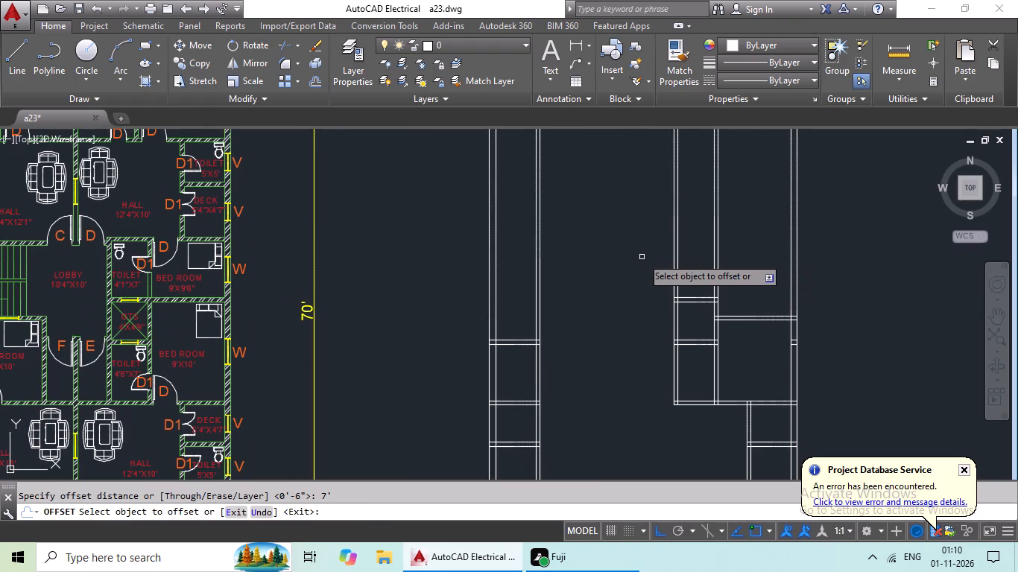
left_click_drag(692, 296, 706, 271)
left_click(715, 246)
key("Escape")
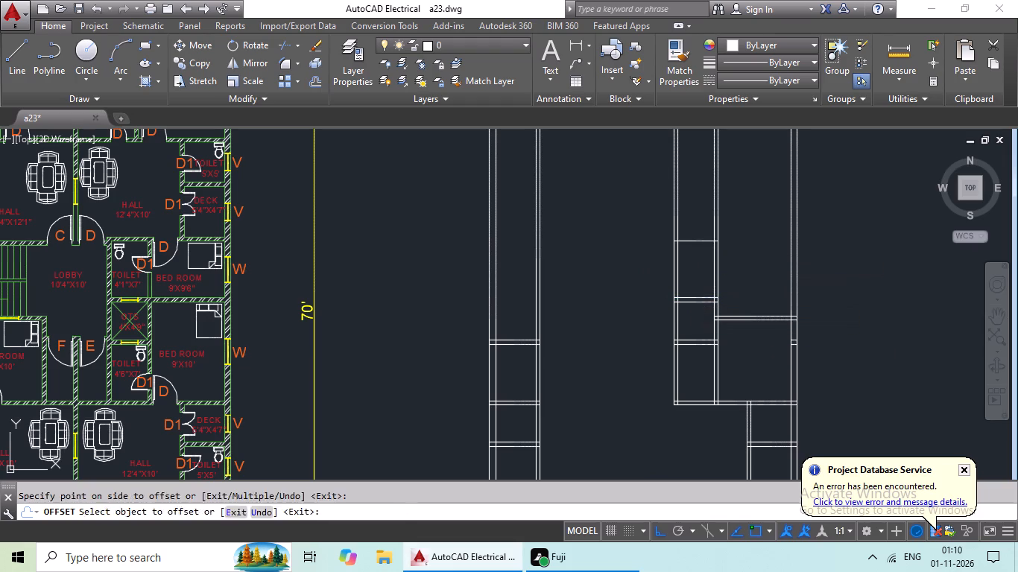
Offset the new upper toilet line 6" upward to form that toilet's upper wall.
key("Escape")
key("o")
key("Return")
type("6\"")
key("Return")
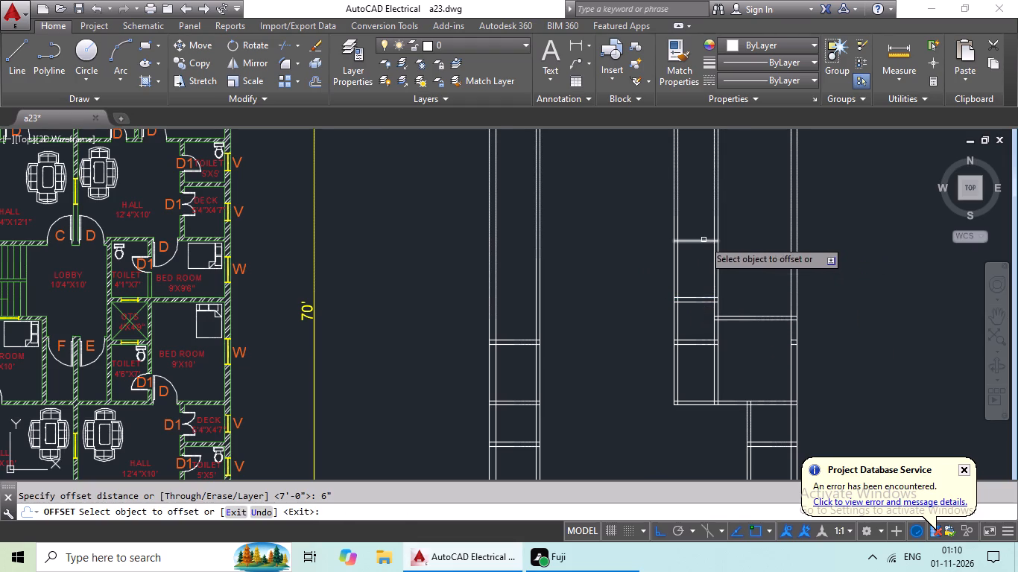
left_click_drag(703, 240, 704, 206)
left_click(699, 172)
key("Escape")
key("Escape")
Delete the two short leftover line pieces inside the right outer wall beside the bedroom.
scroll(794, 349, "up", 4)
left_click_drag(801, 293, 798, 306)
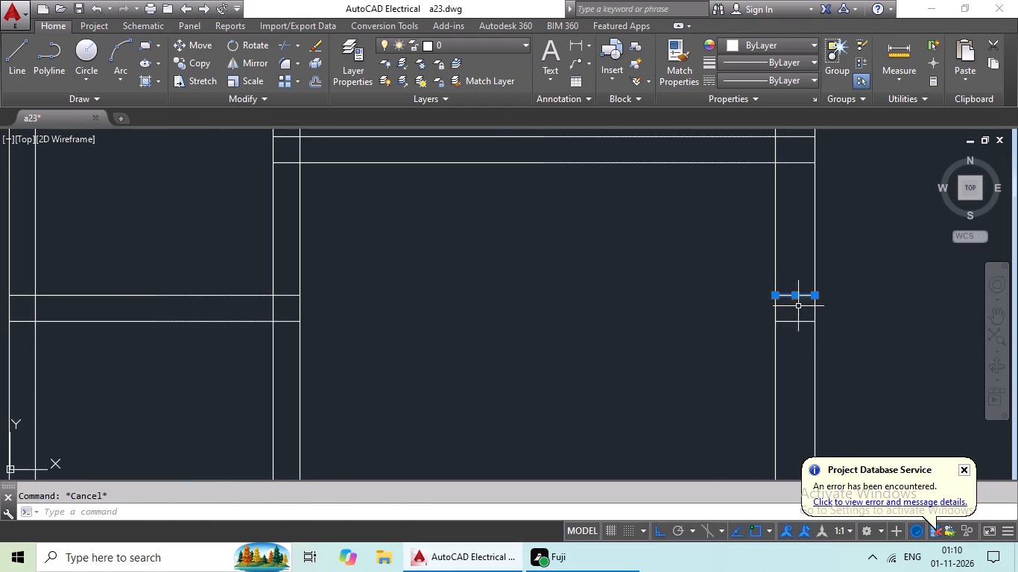
left_click_drag(798, 306, 791, 344)
key("Escape")
left_click_drag(784, 273, 816, 353)
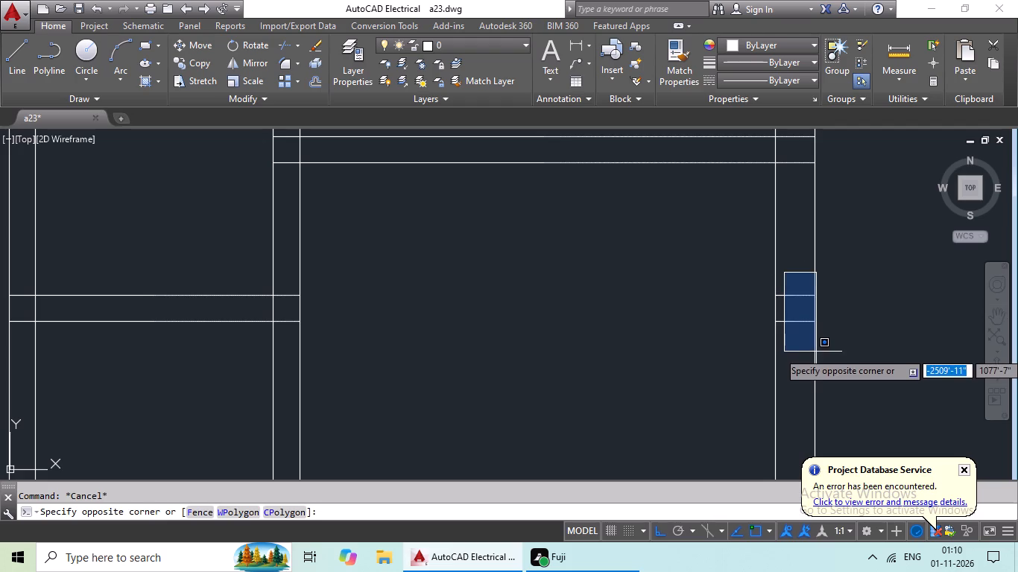
left_click(802, 340)
left_click_drag(800, 279, 791, 340)
left_click(791, 340)
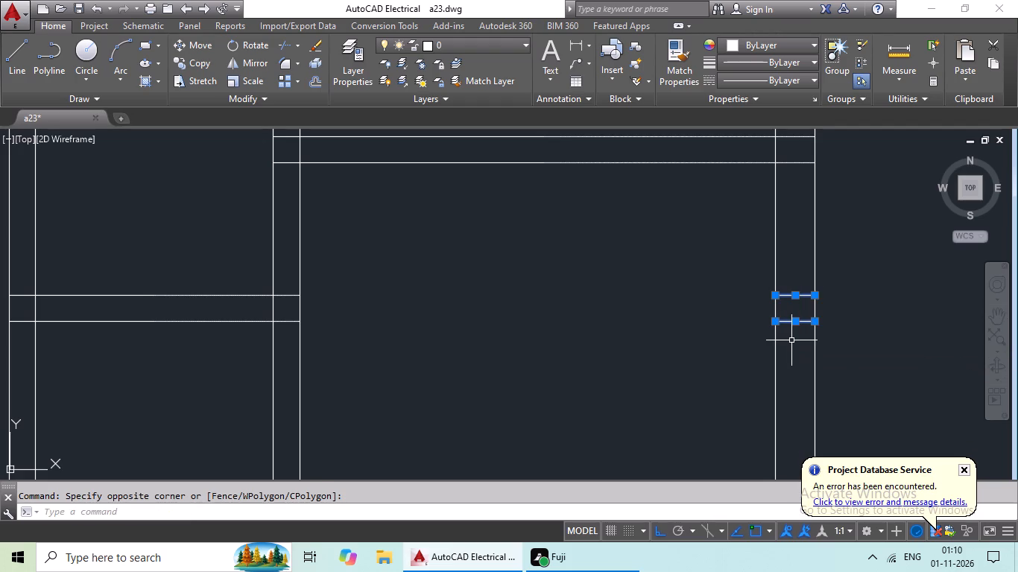
key("Delete")
scroll(800, 340, "down", 3)
scroll(709, 314, "down", 2)
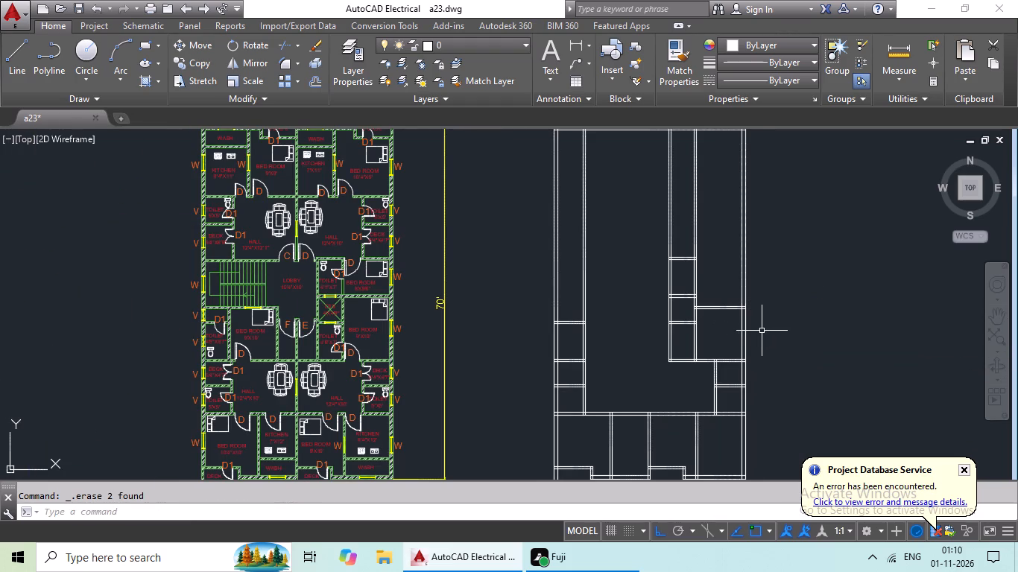
key("Escape")
key("Escape")
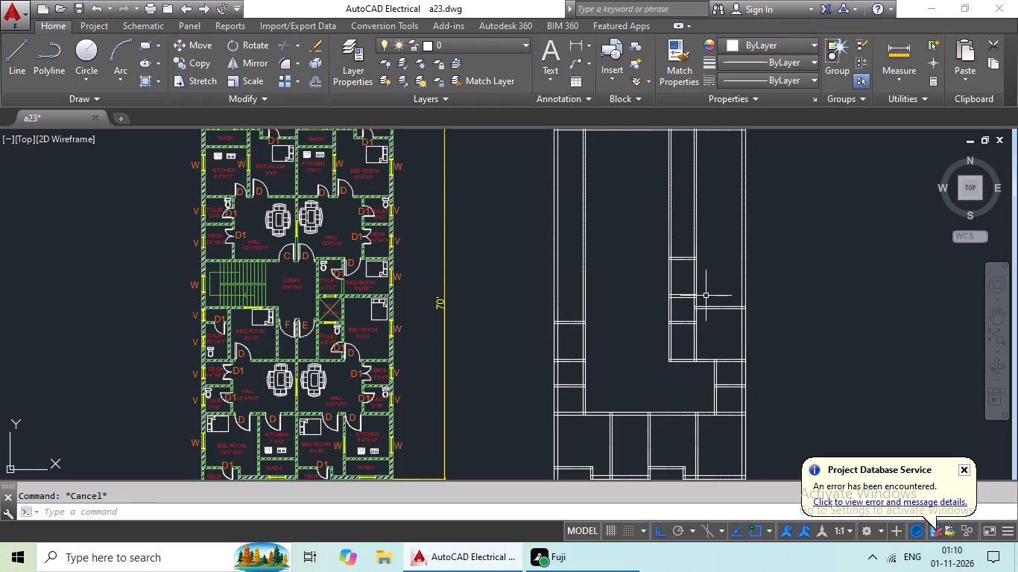
Extend both lines of the upper toilet's upper wall across the bedroom to the outer face of the right outer wall.
key("e")
key("x")
key("space")
key("space")
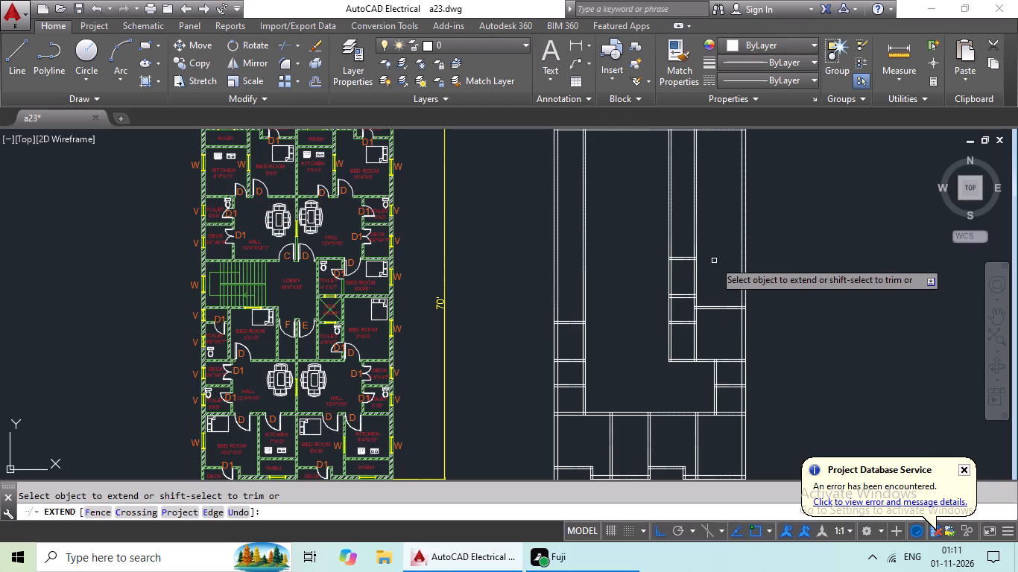
left_click(689, 260)
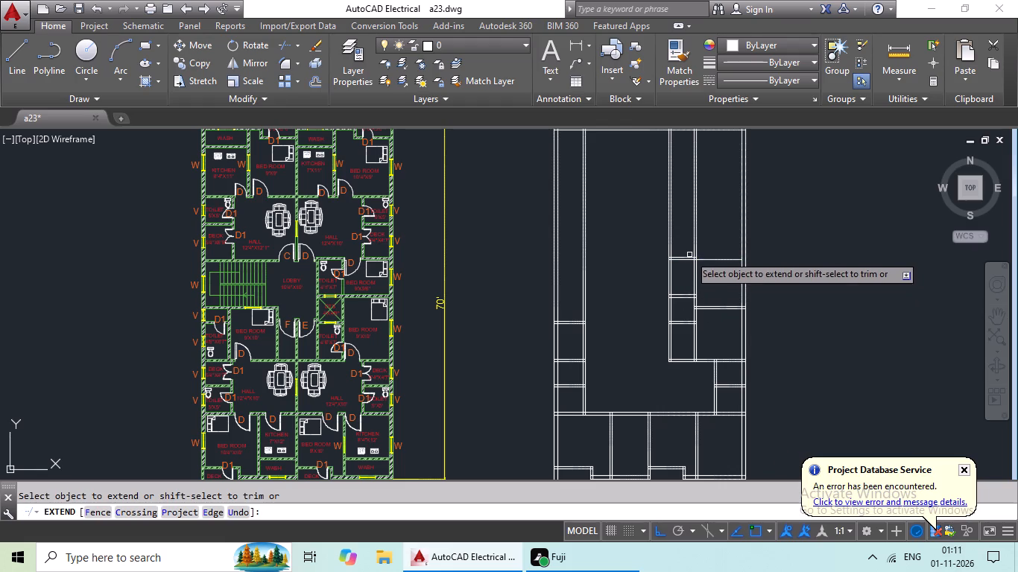
scroll(689, 255, "up", 3)
left_click(694, 266)
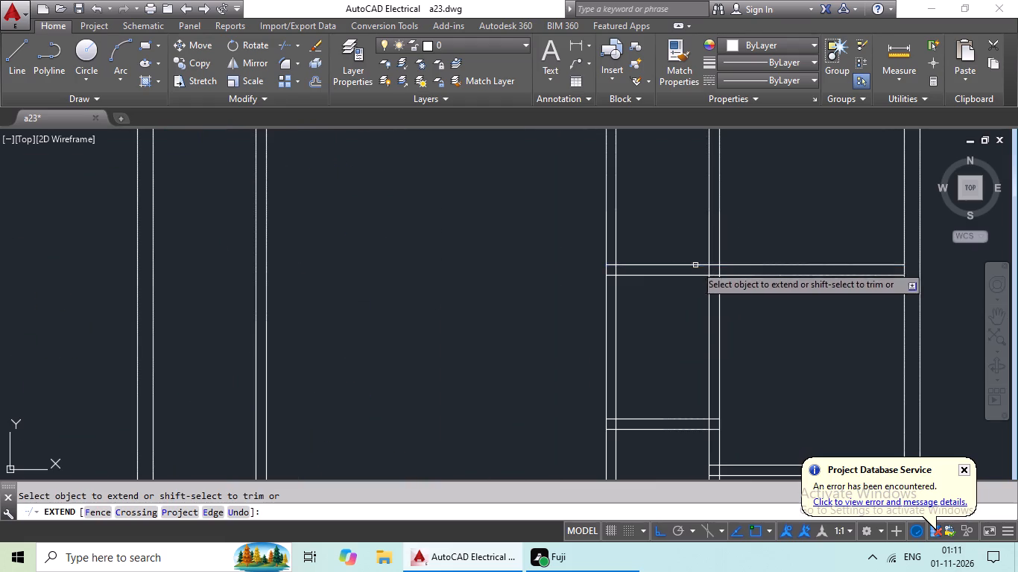
left_click(838, 264)
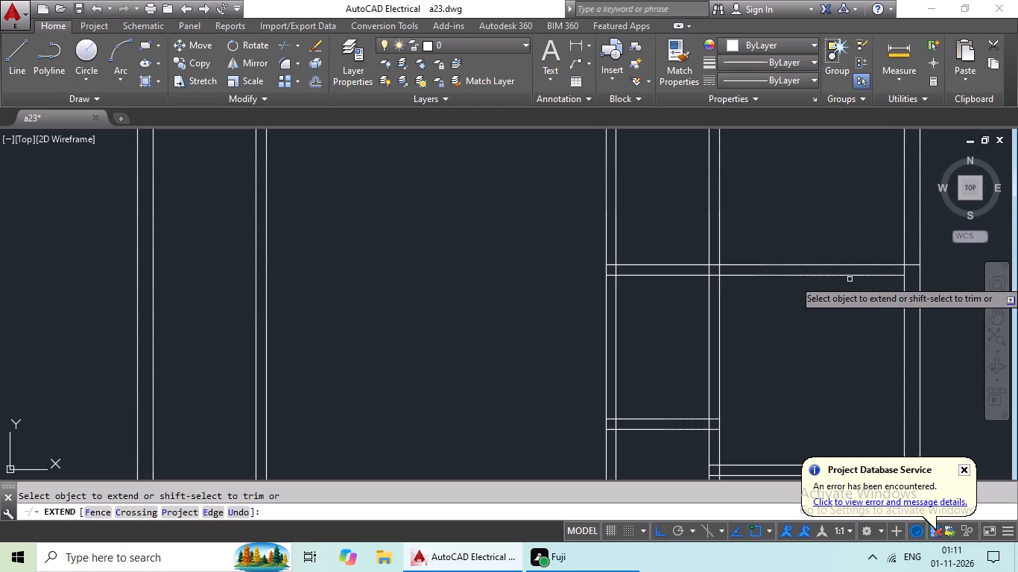
left_click(858, 277)
Extend both lines of the same wall across the lobby to the far face of the left vertical partition.
left_click(672, 275)
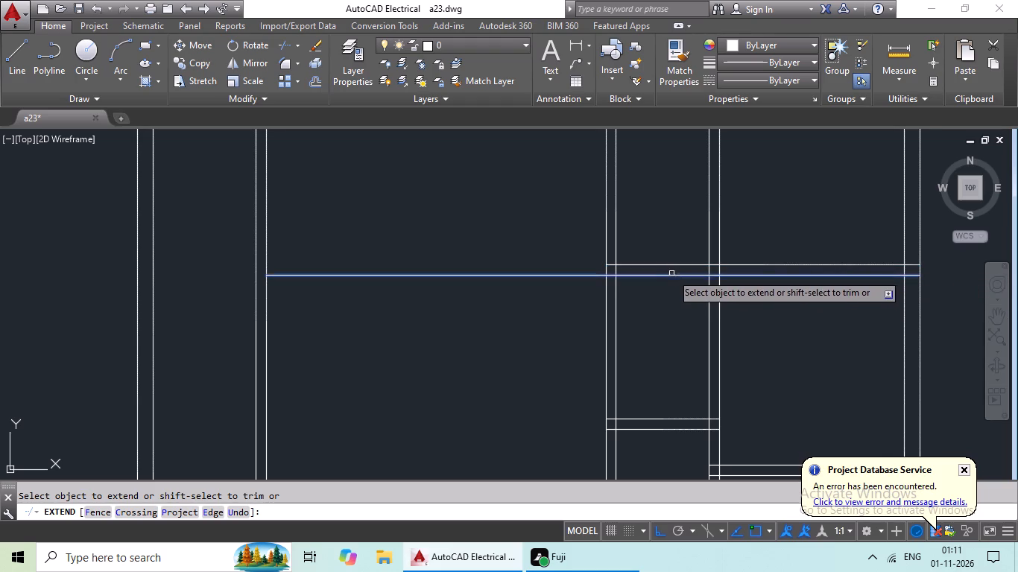
left_click(657, 265)
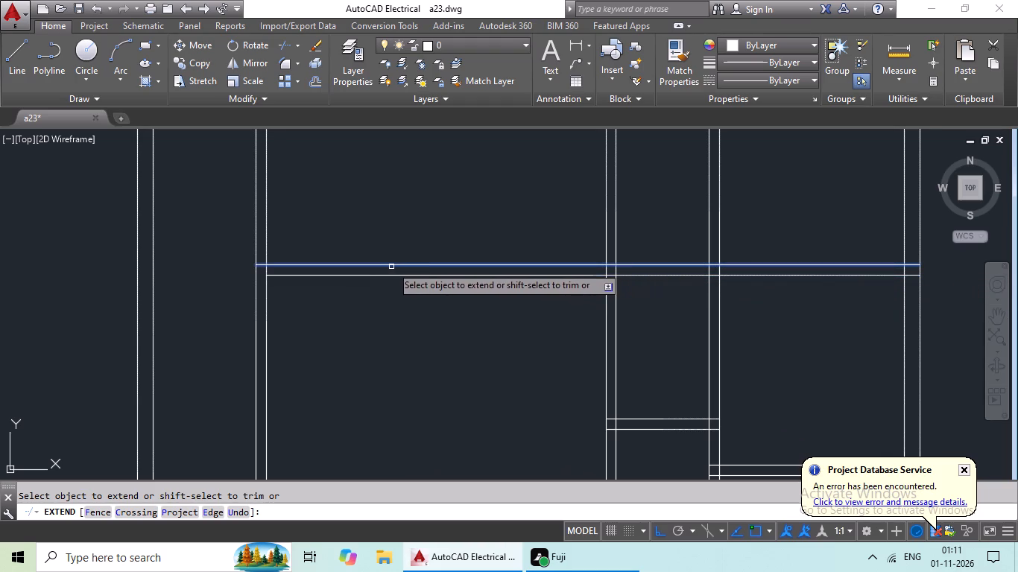
left_click(391, 266)
left_click(365, 276)
scroll(443, 253, "down", 3)
middle_click_drag(445, 282, 586, 311)
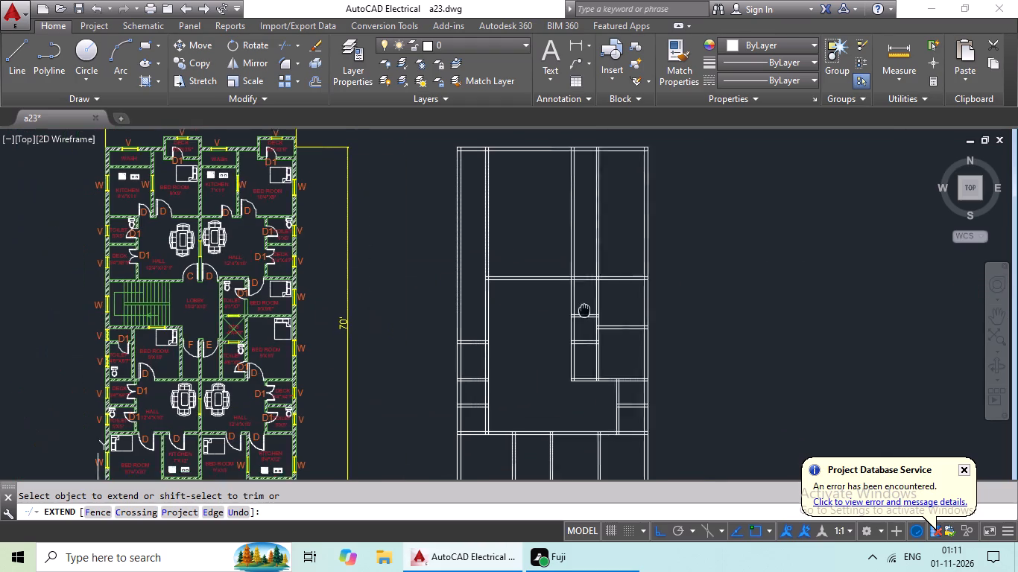
Offset the bedroom-side face of the left vertical partition 9' to the right to set the left bedroom's width.
middle_click_drag(586, 311, 587, 311)
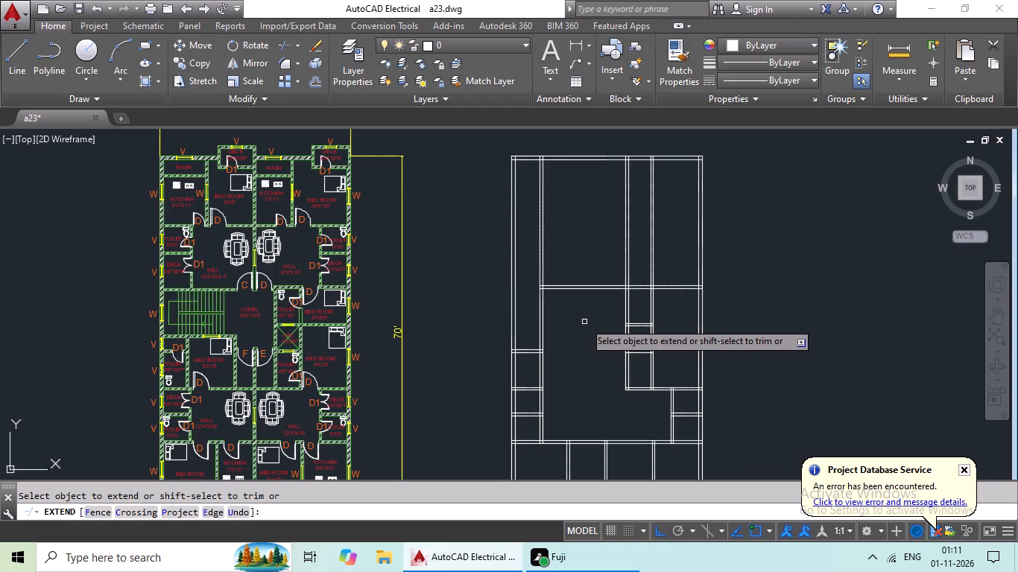
middle_click_drag(578, 332, 585, 306)
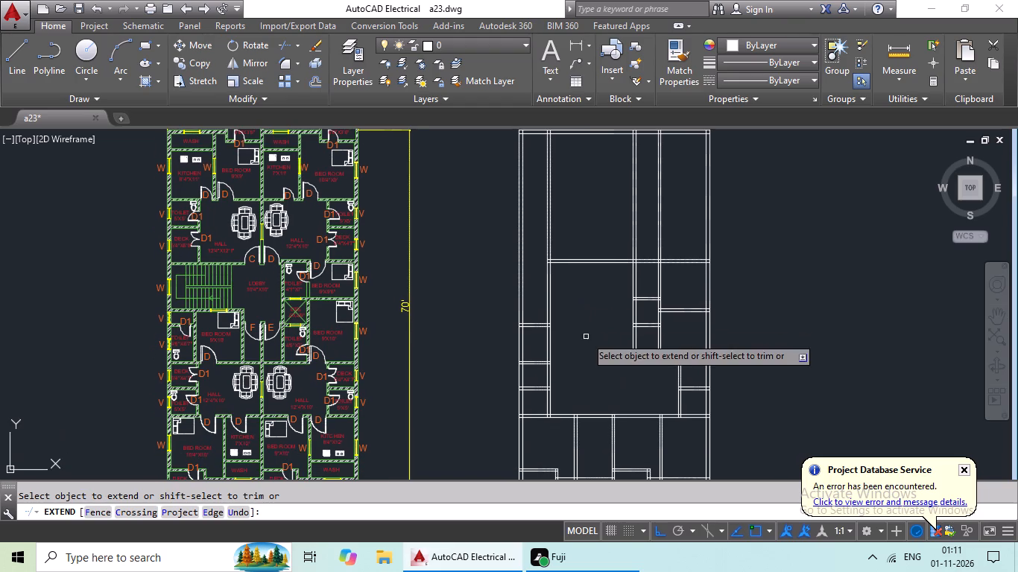
middle_click_drag(586, 341, 589, 316)
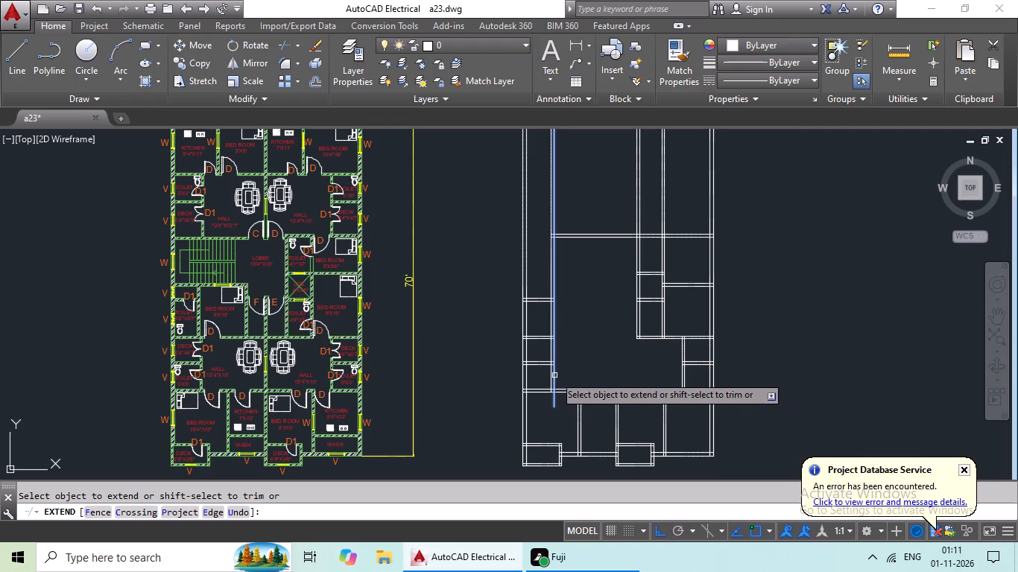
scroll(545, 325, "up", 1)
scroll(587, 314, "down", 1)
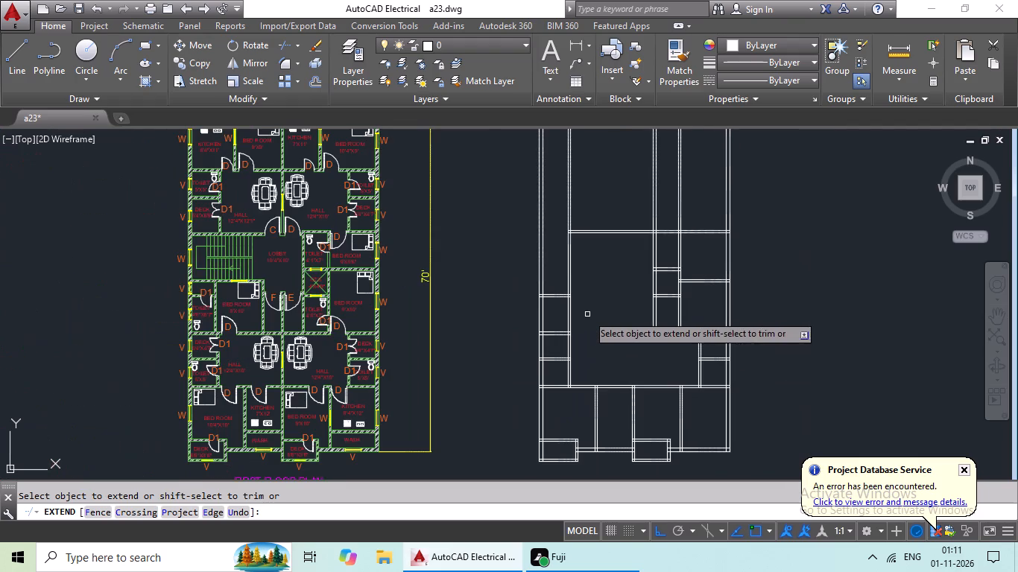
middle_click_drag(591, 313, 566, 319)
key("Escape")
key("Escape")
key("Escape")
key("Escape")
key("Escape")
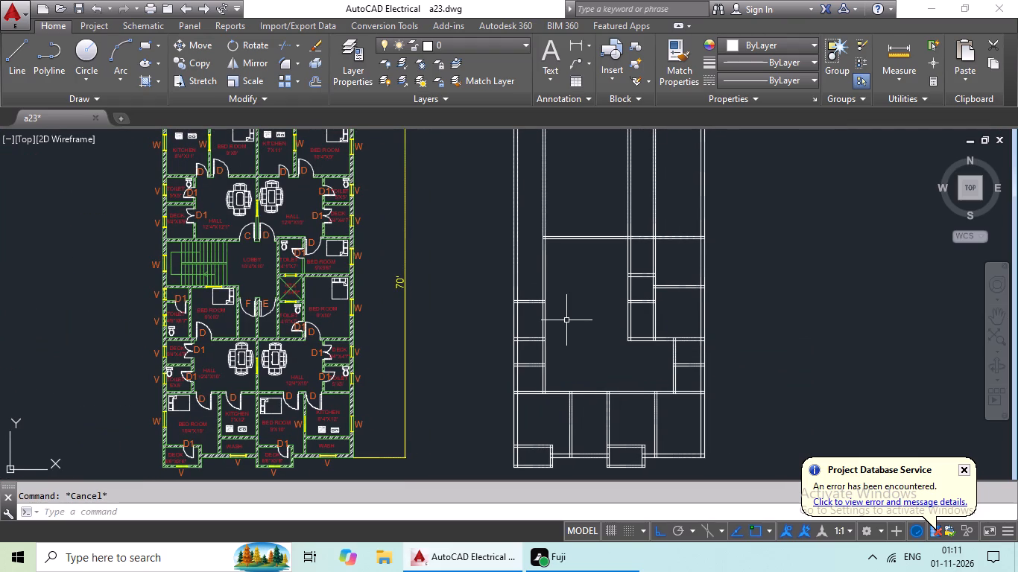
key("Escape")
key("Escape")
key("Escape")
key("Escape")
key("o")
key("Return")
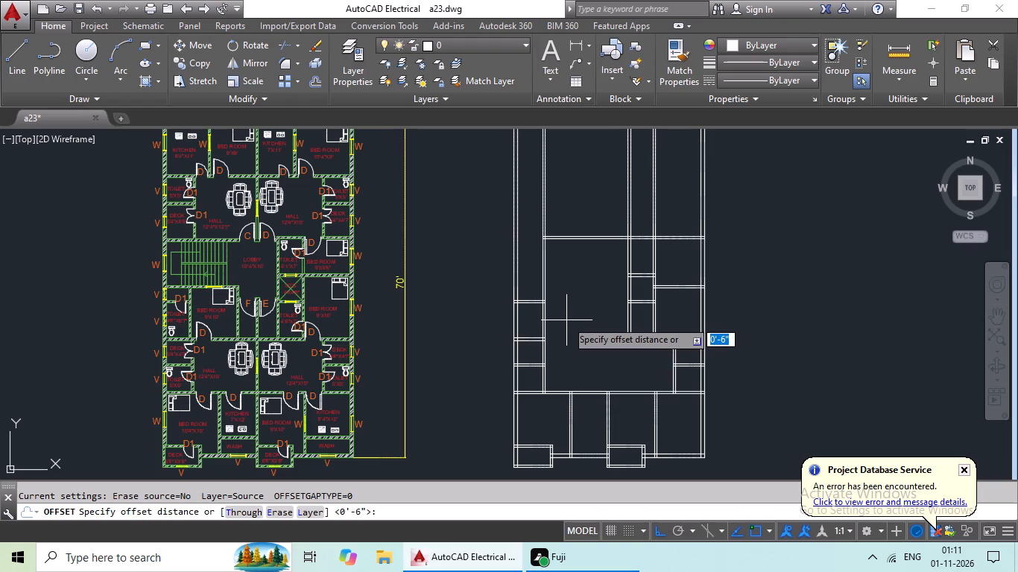
type("9'")
key("Return")
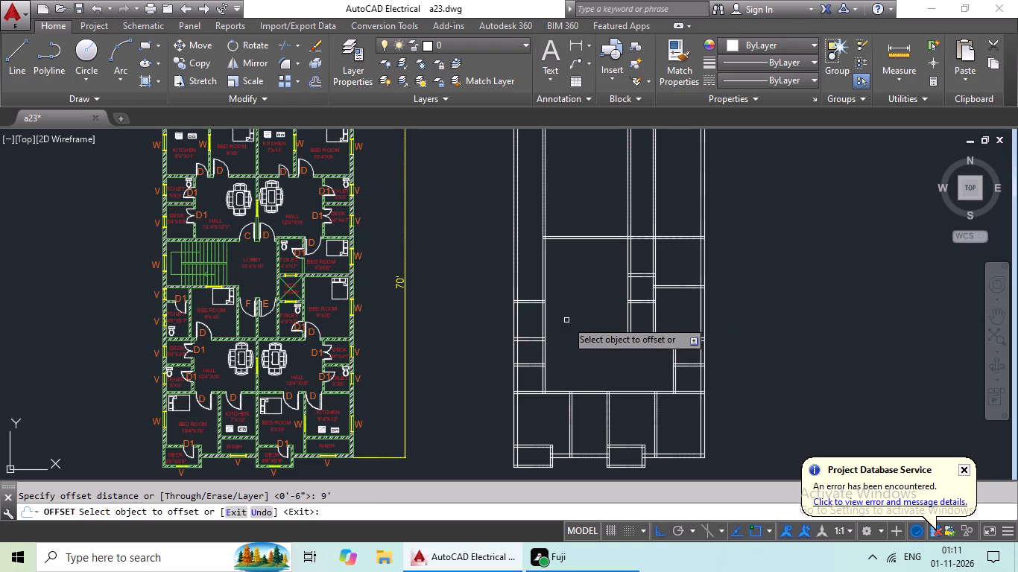
left_click(543, 323)
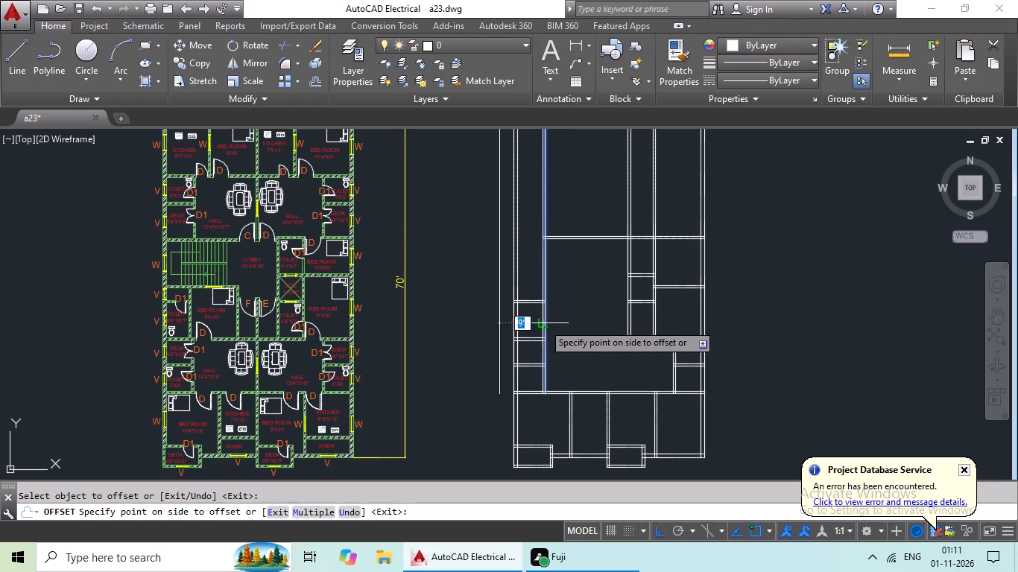
left_click(588, 314)
key("Escape")
key("Escape")
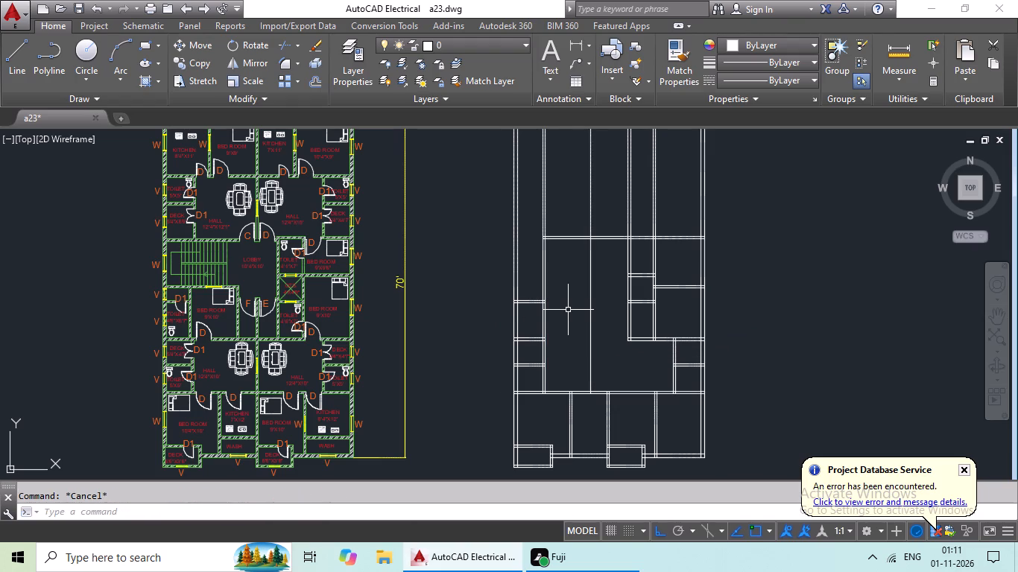
Offset the new vertical bedroom line 6" to the right to form that bedroom's lobby-side wall.
key("o")
key("Return")
type("6\"")
key("Return")
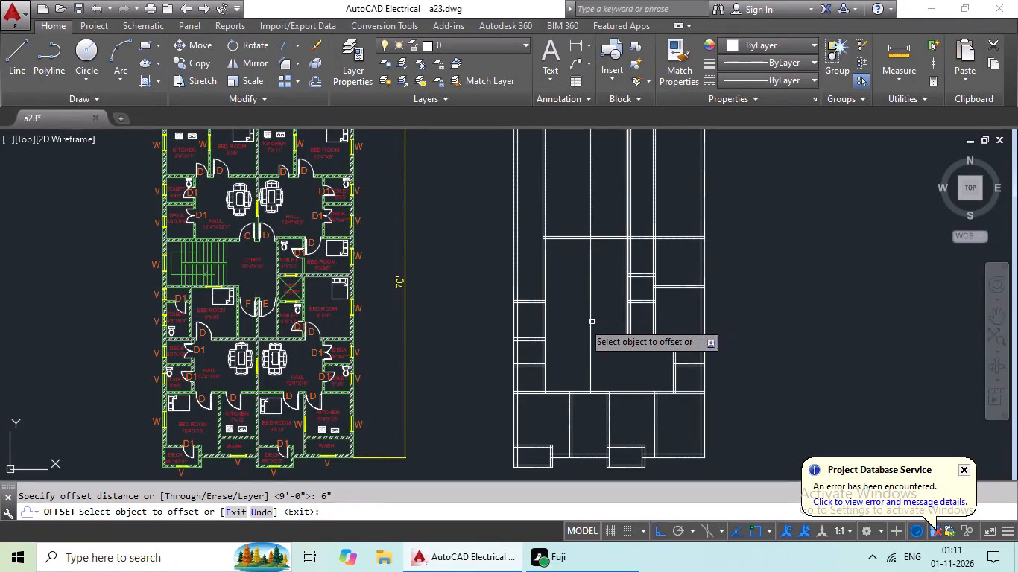
left_click(591, 324)
left_click_drag(628, 324, 625, 338)
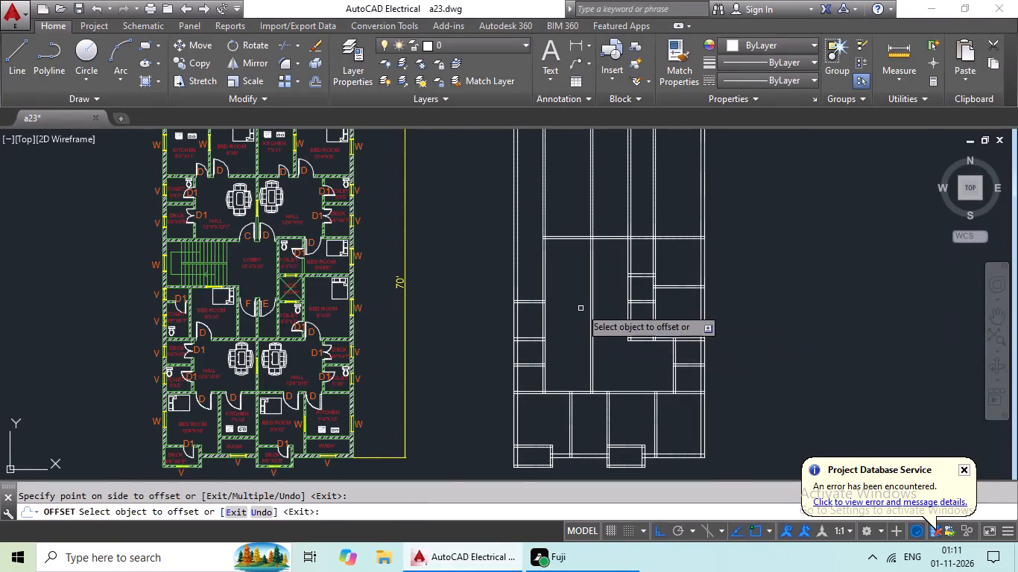
Examine the new bedroom wall and the surrounding lobby and toilet walls against the finished reference plan.
scroll(560, 256, "up", 2)
middle_click_drag(561, 253, 561, 306)
scroll(563, 305, "down", 1)
middle_click_drag(563, 303, 596, 302)
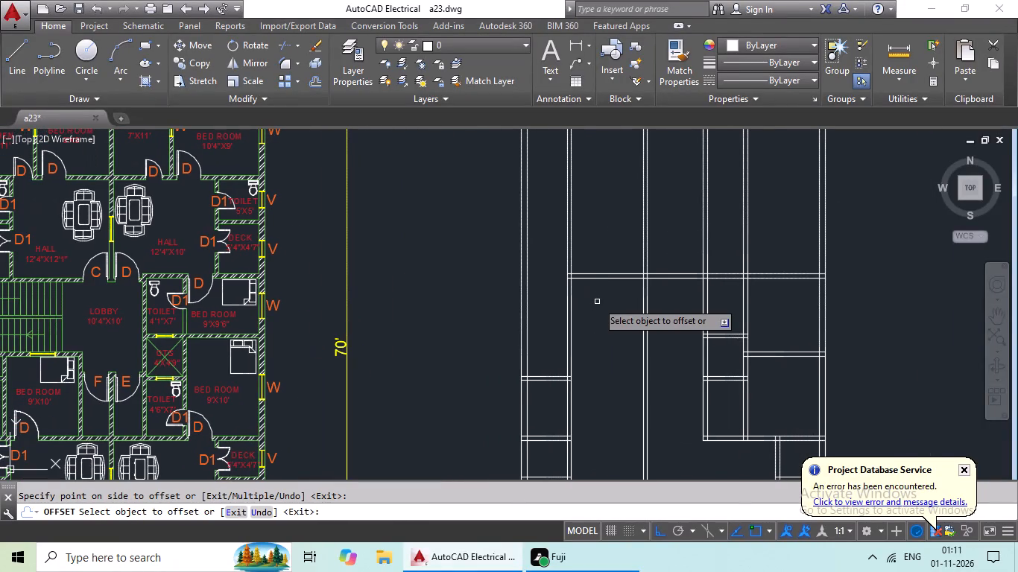
middle_click_drag(597, 302, 571, 309)
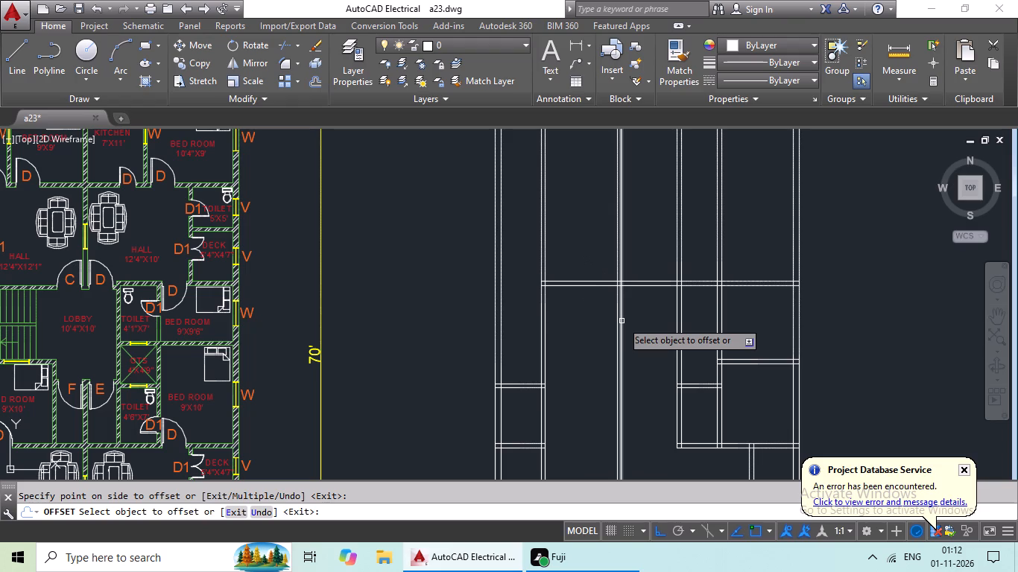
scroll(499, 325, "down", 1)
middle_click_drag(540, 324, 578, 311)
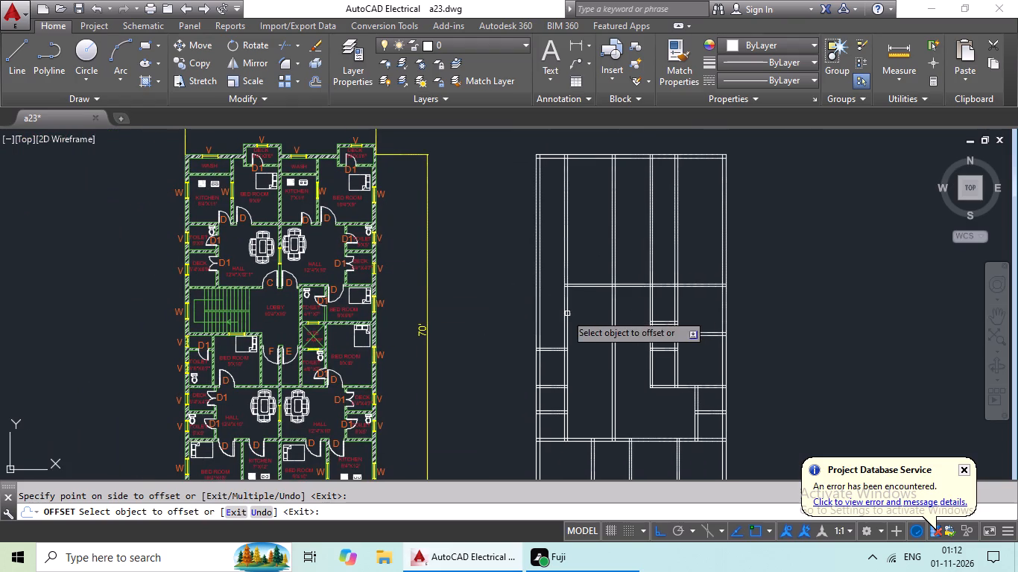
scroll(593, 322, "up", 2)
middle_click_drag(590, 328, 599, 327)
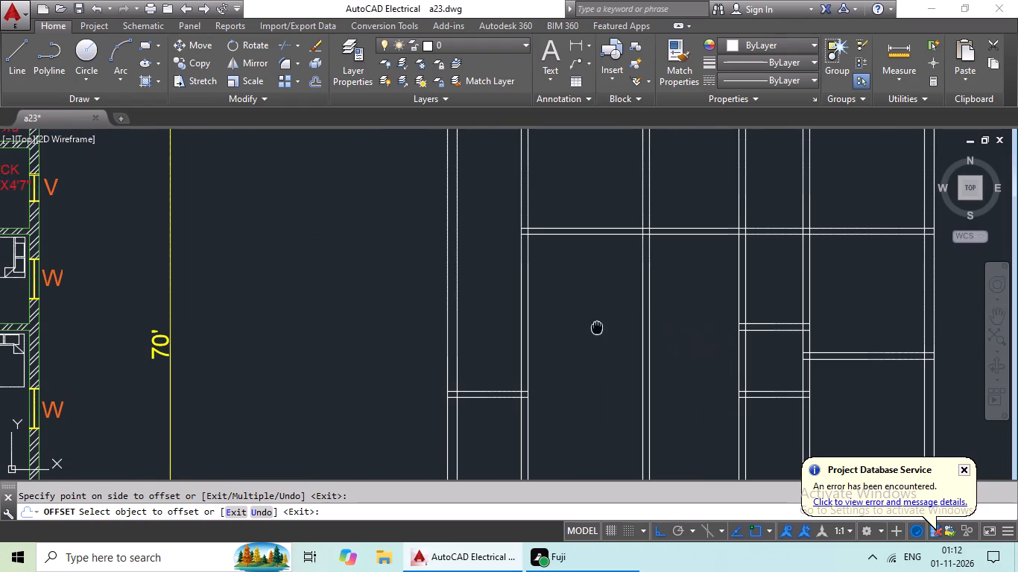
middle_click_drag(599, 327, 674, 297)
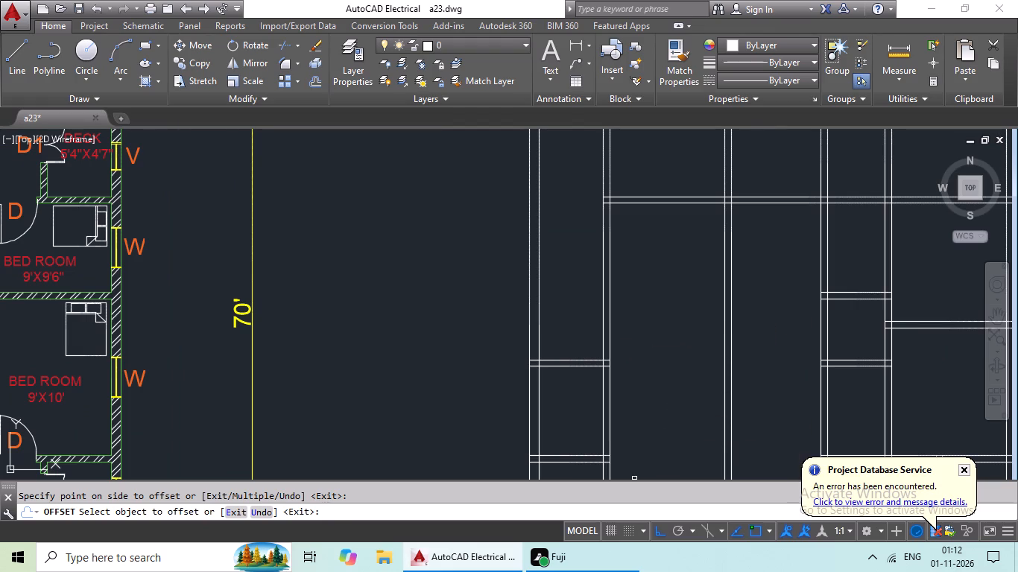
scroll(674, 352, "down", 1)
middle_click_drag(672, 348, 572, 335)
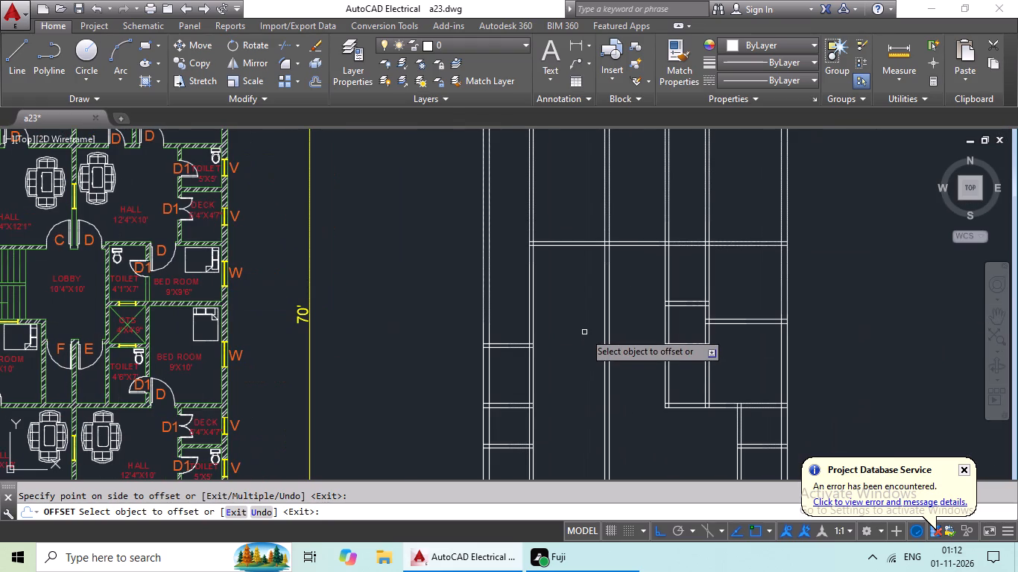
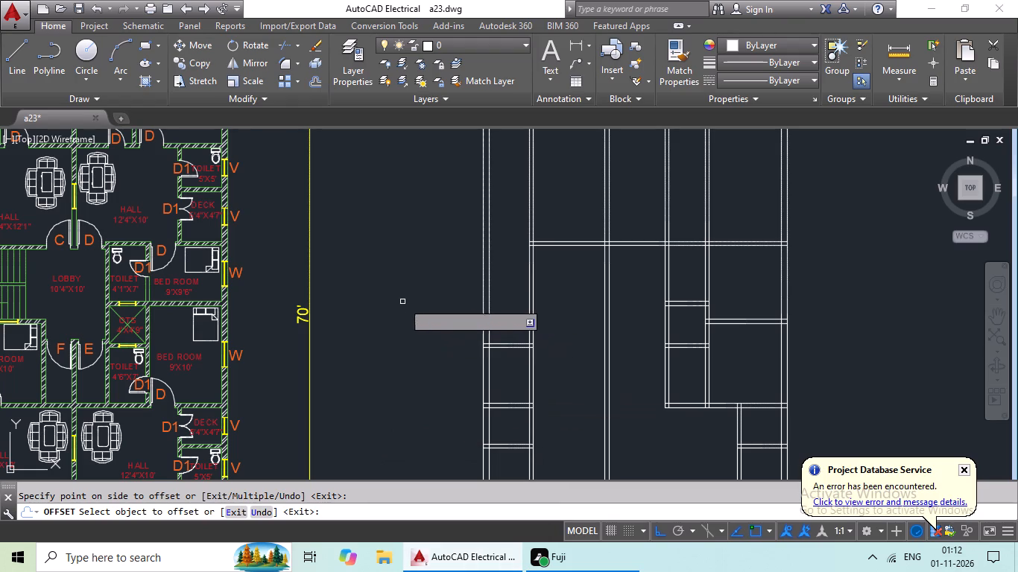
Compare the redrawn left bedroom, toilet and deck walls with the finished reference plan.
scroll(393, 290, "down", 1)
key("Escape")
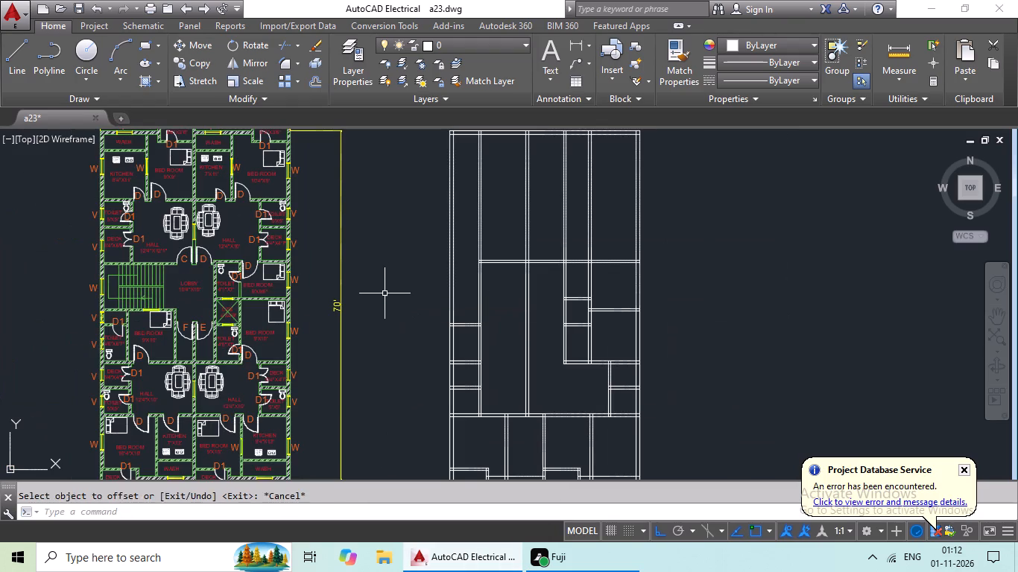
key("Escape")
key("Escape")
key("Escape")
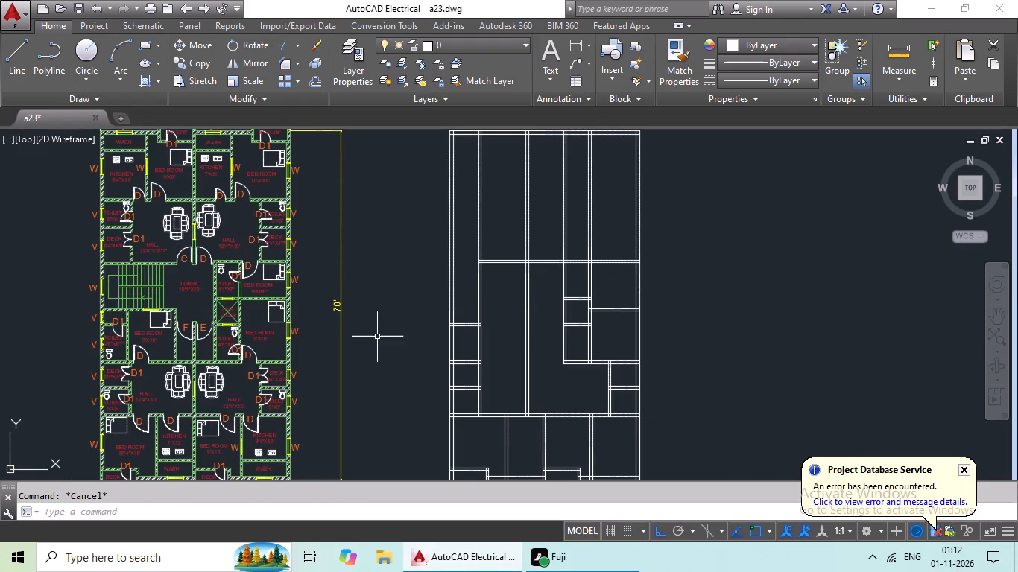
scroll(405, 354, "up", 2)
middle_click_drag(406, 354, 408, 354)
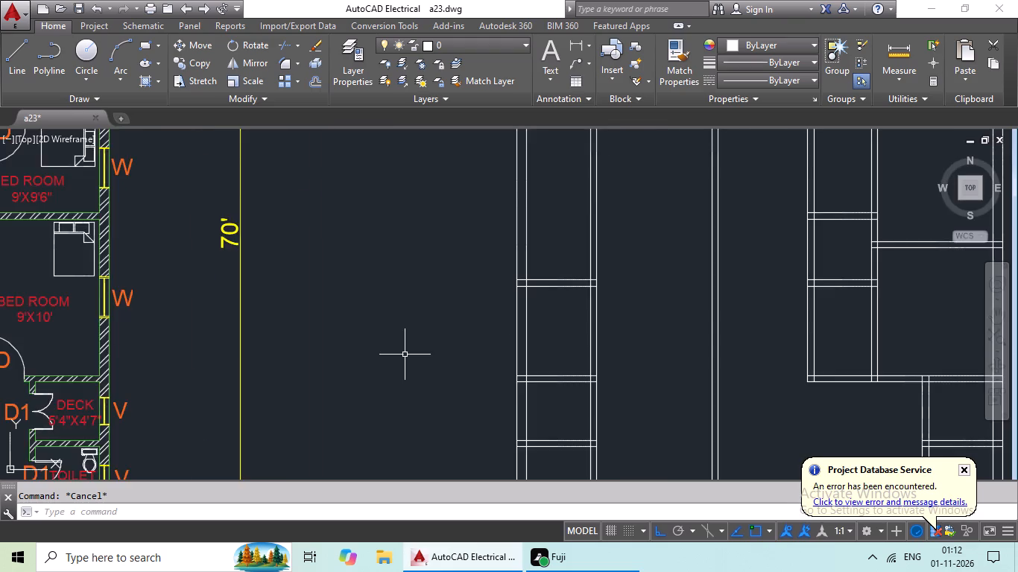
middle_click_drag(408, 354, 550, 299)
scroll(550, 299, "down", 1)
middle_click_drag(550, 299, 515, 313)
middle_click_drag(524, 308, 462, 323)
middle_click(462, 323)
scroll(470, 314, "down", 1)
key("Escape")
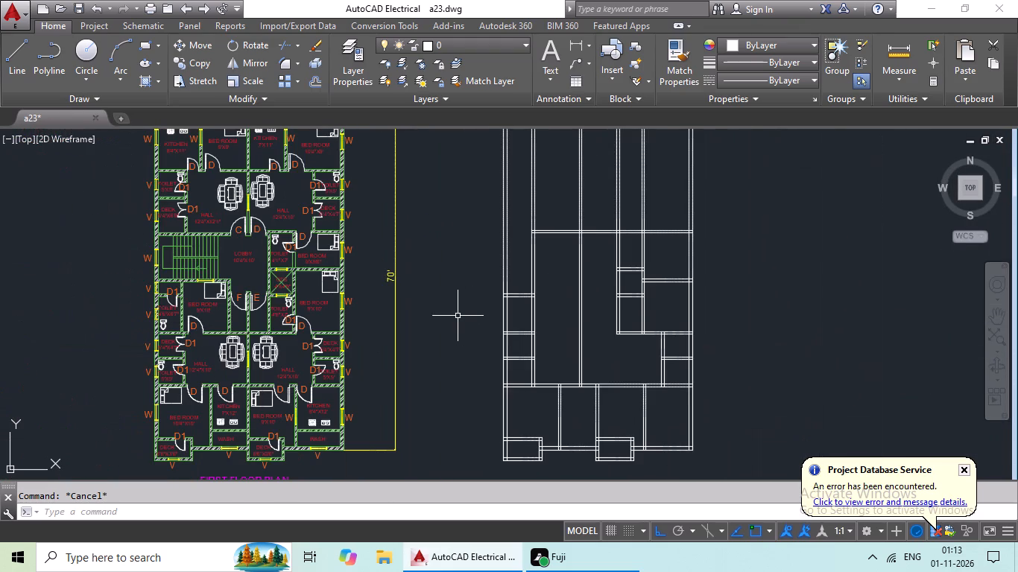
key("Escape")
middle_click_drag(464, 321, 446, 324)
scroll(458, 334, "up", 1)
scroll(474, 337, "down", 1)
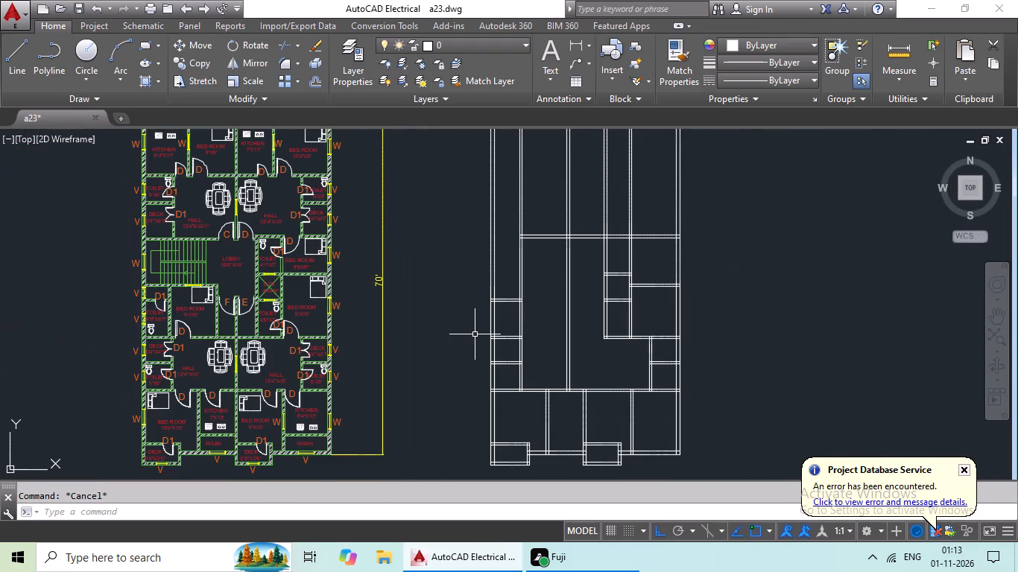
Extend the upper line of the horizontal wall between the left toilet and deck across to the left bedroom's lobby-side wall.
key("Escape")
key("Escape")
key("e")
key("x")
key("space")
key("space")
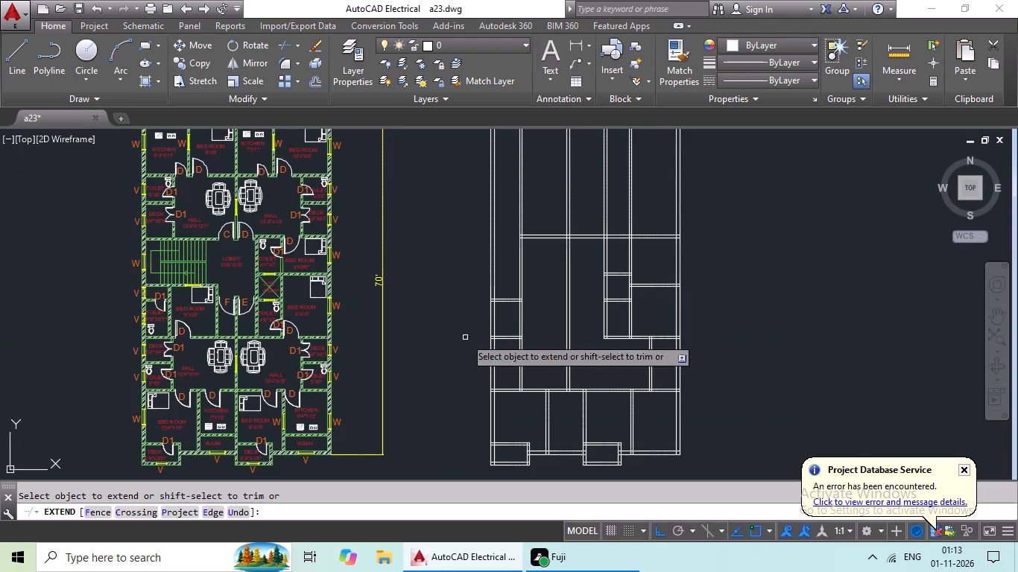
left_click(506, 334)
left_click(506, 335)
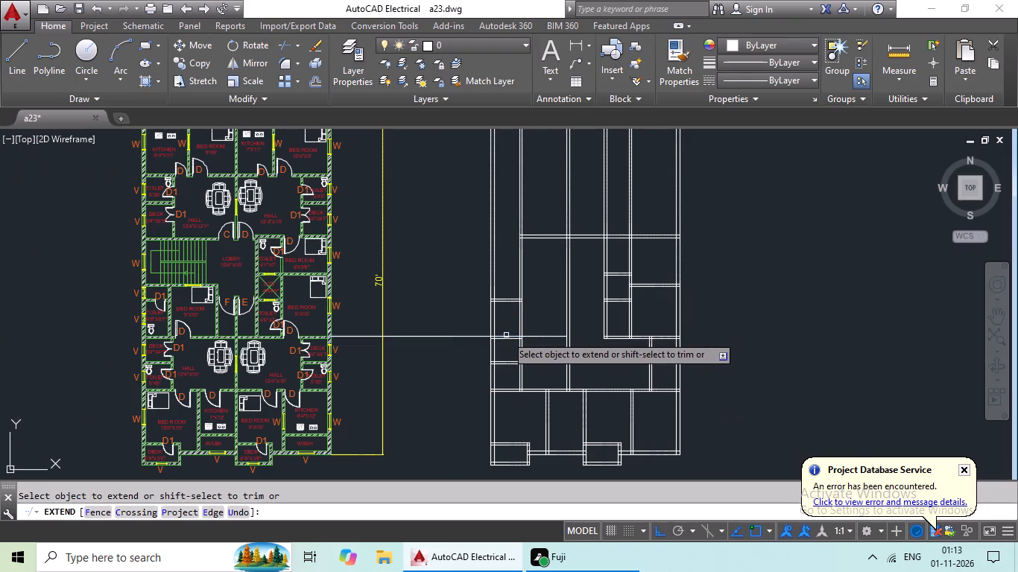
left_click(536, 335)
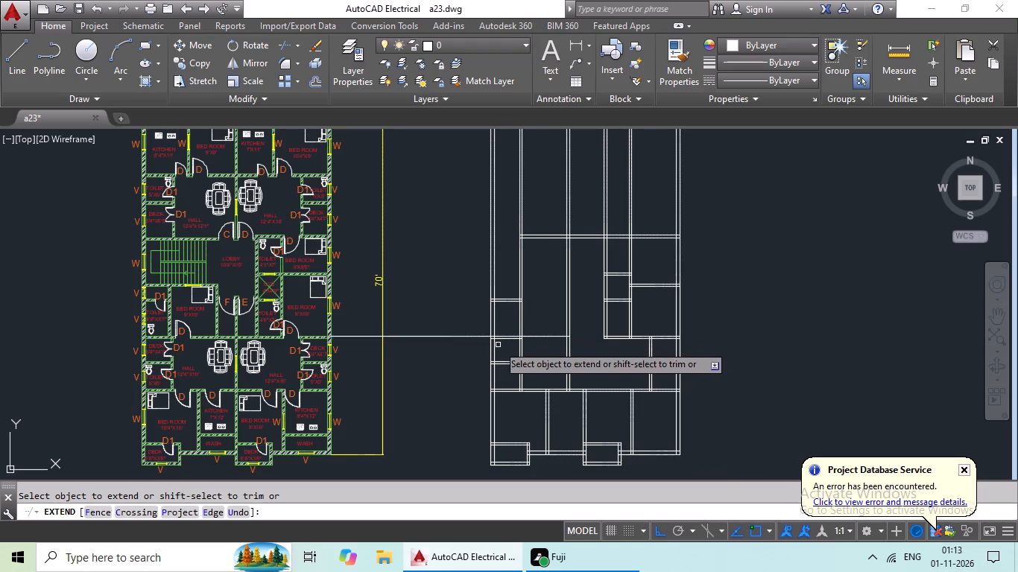
key("Escape")
key("Escape")
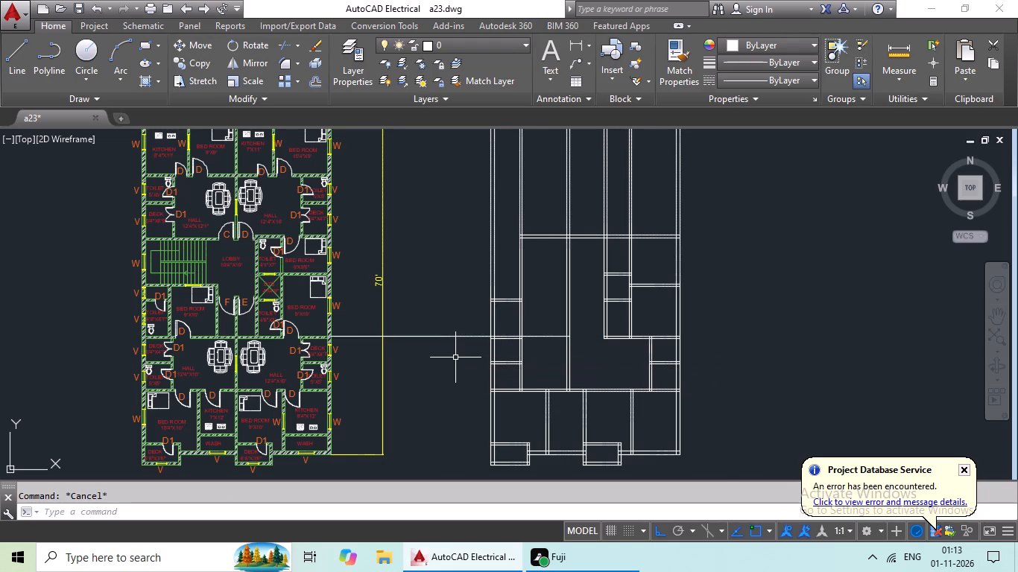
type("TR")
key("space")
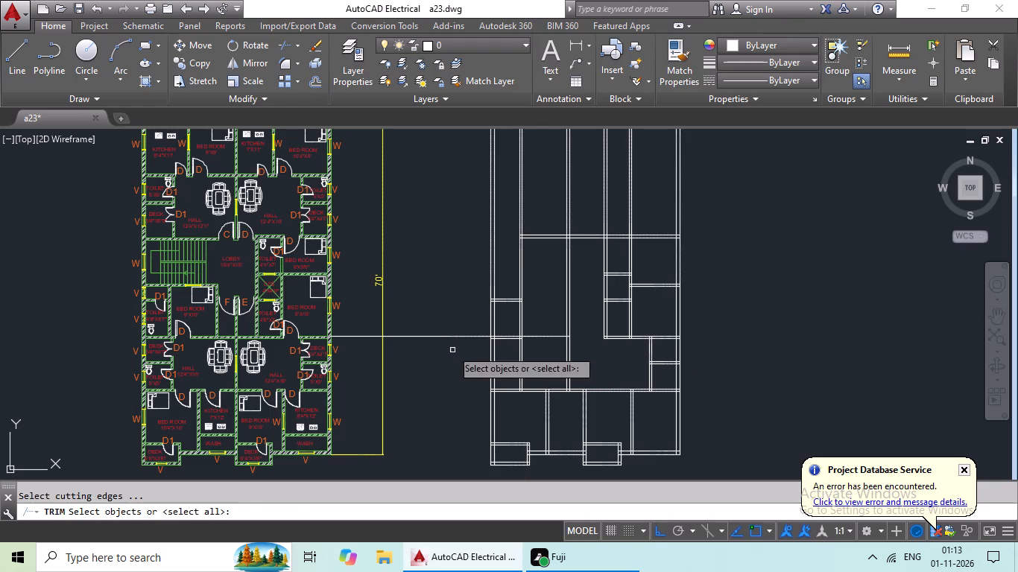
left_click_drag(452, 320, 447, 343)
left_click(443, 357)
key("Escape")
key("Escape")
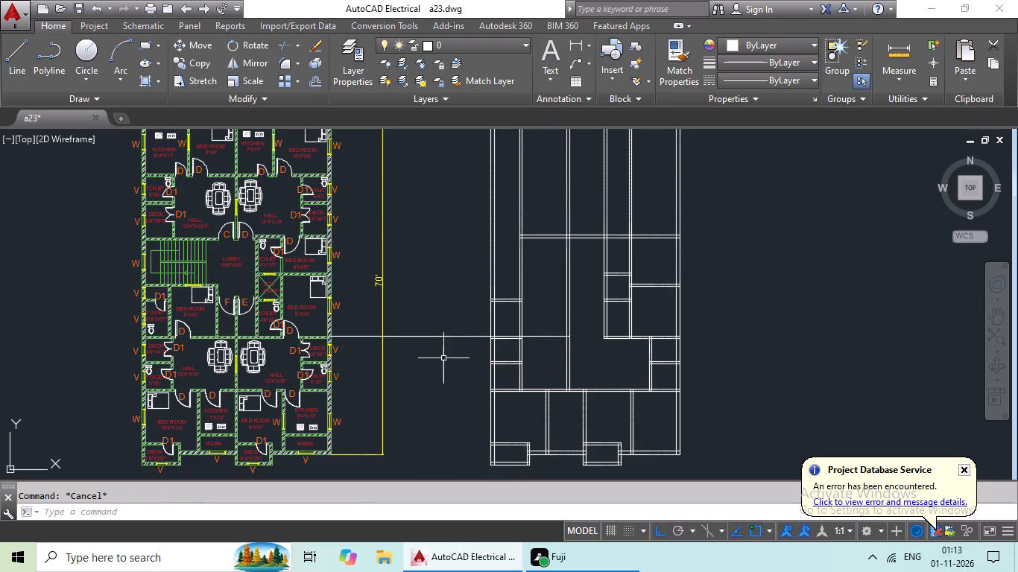
Trim off the stray part of that line running from the left outer wall towards the reference plan.
type("TR")
key("space")
key("space")
left_click_drag(447, 309, 429, 368)
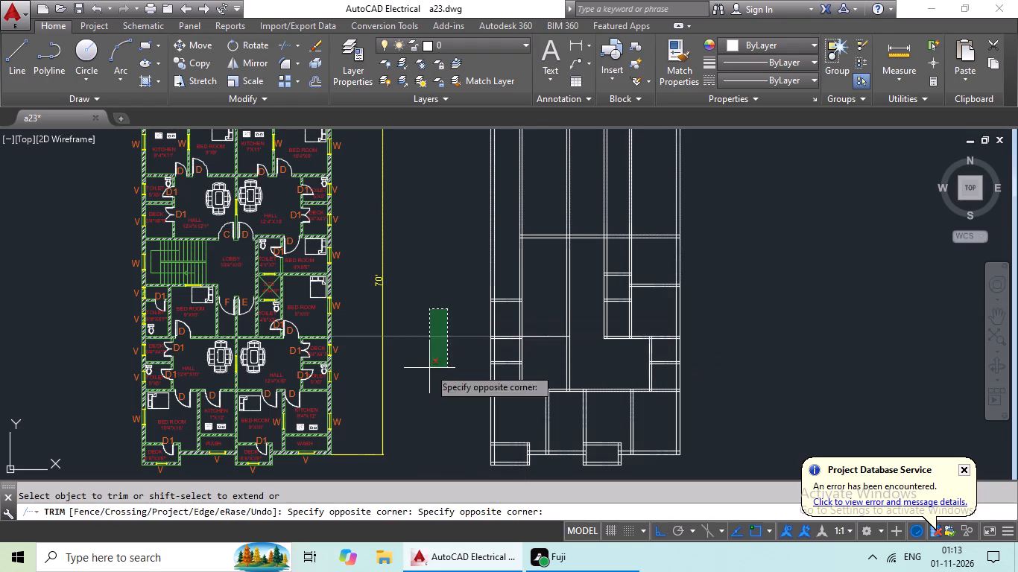
left_click(429, 368)
key("Escape")
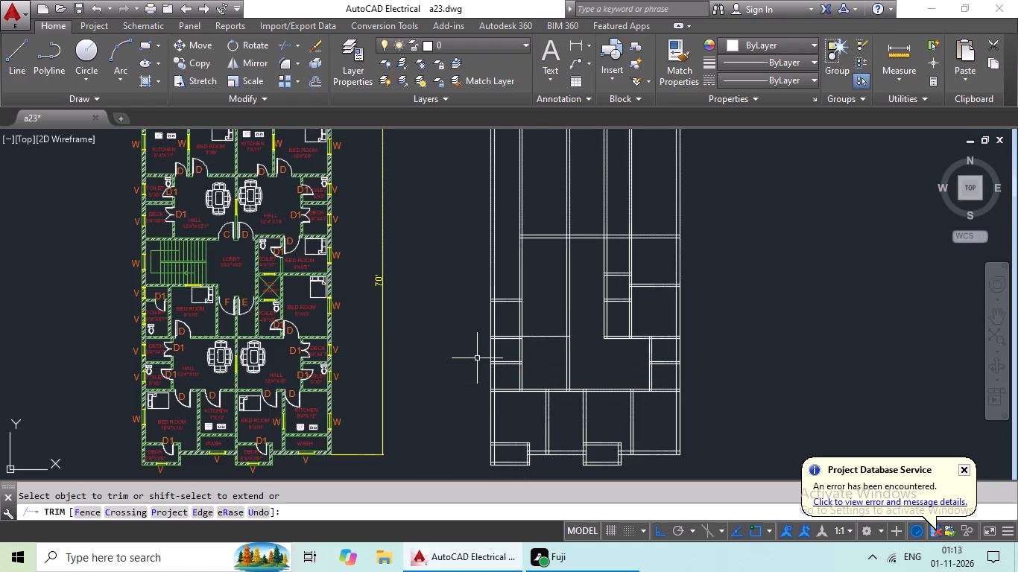
Extend the lower line of the same horizontal wall to the left bedroom's lobby-side wall.
key("e")
type("X")
key("space")
key("space")
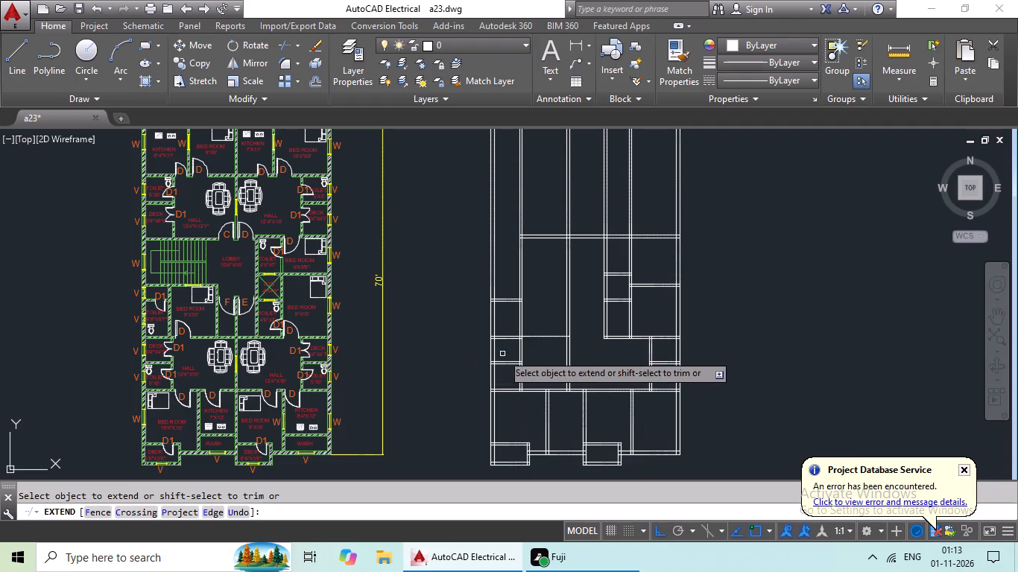
left_click(516, 340)
left_click(545, 339)
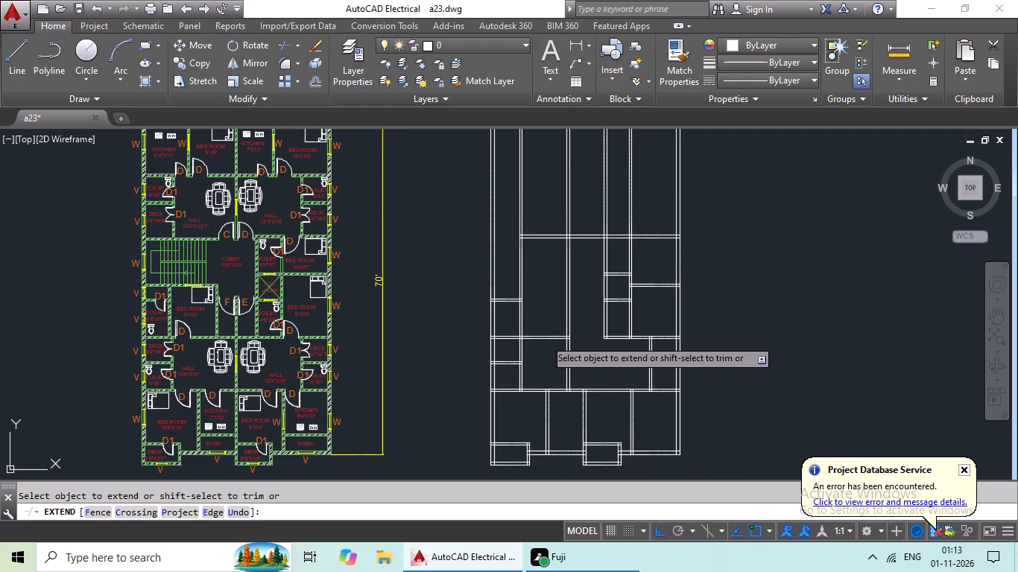
scroll(548, 348, "up", 2)
middle_click_drag(550, 351, 497, 360)
key("Escape")
key("Escape")
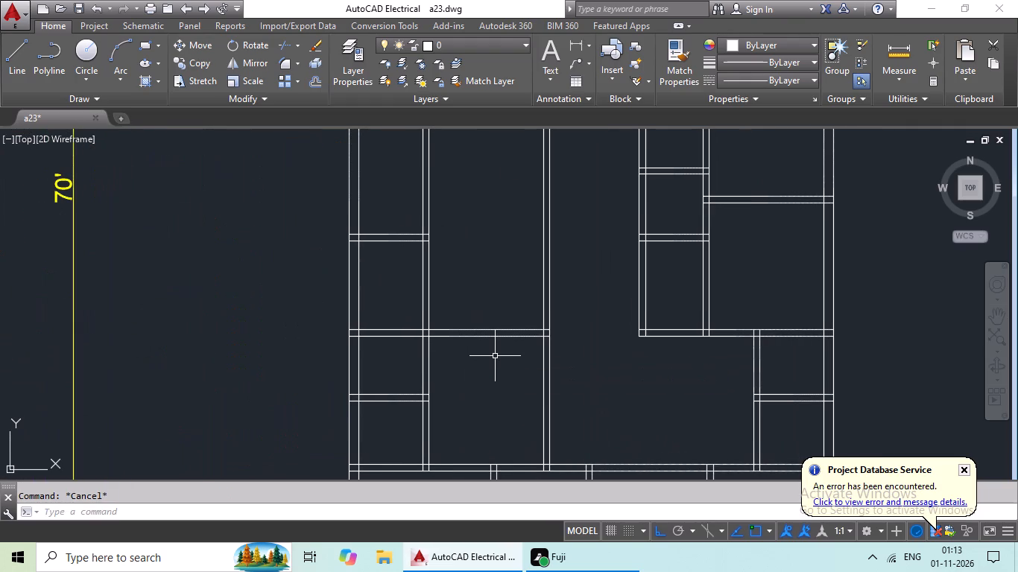
Check the left bedroom's layout and size on the reference plan against the redrawn walls.
scroll(496, 355, "up", 2)
scroll(496, 356, "down", 1)
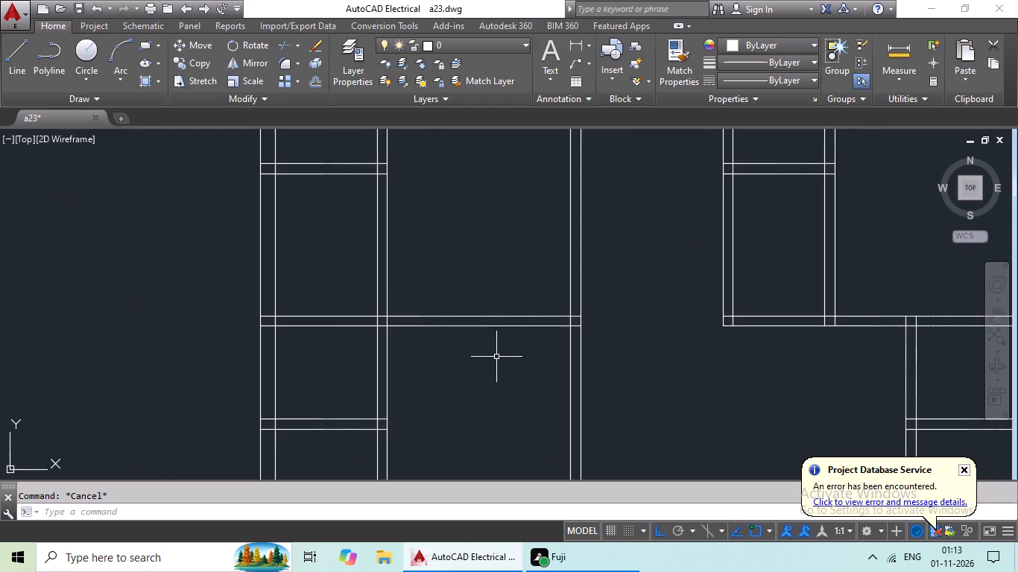
scroll(496, 363, "down", 1)
middle_click_drag(496, 363, 581, 363)
middle_click_drag(557, 296, 534, 358)
scroll(542, 349, "down", 1)
middle_click_drag(549, 357, 545, 371)
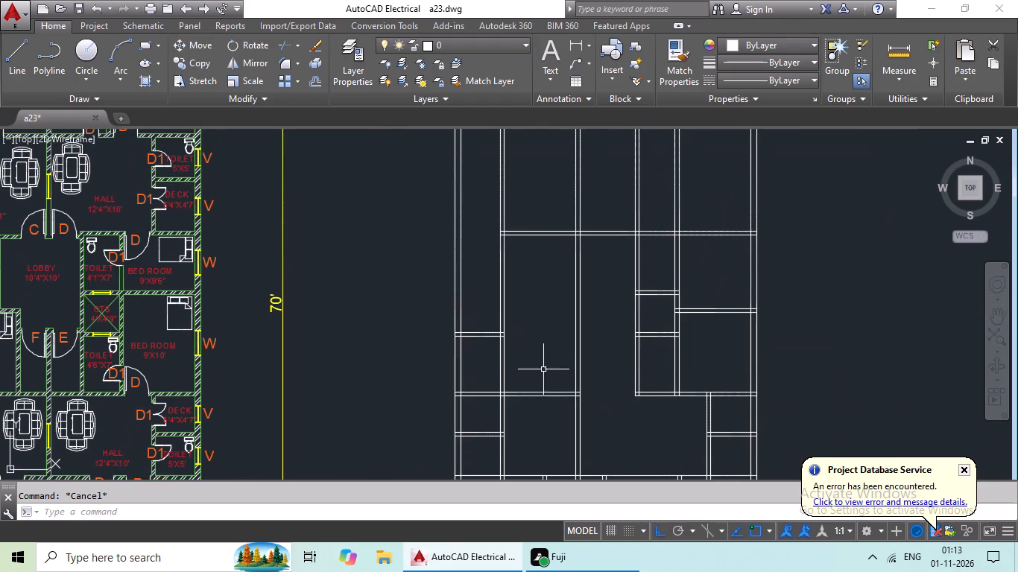
middle_click_drag(546, 352, 581, 336)
middle_click_drag(561, 337, 599, 327)
middle_click_drag(598, 329, 605, 328)
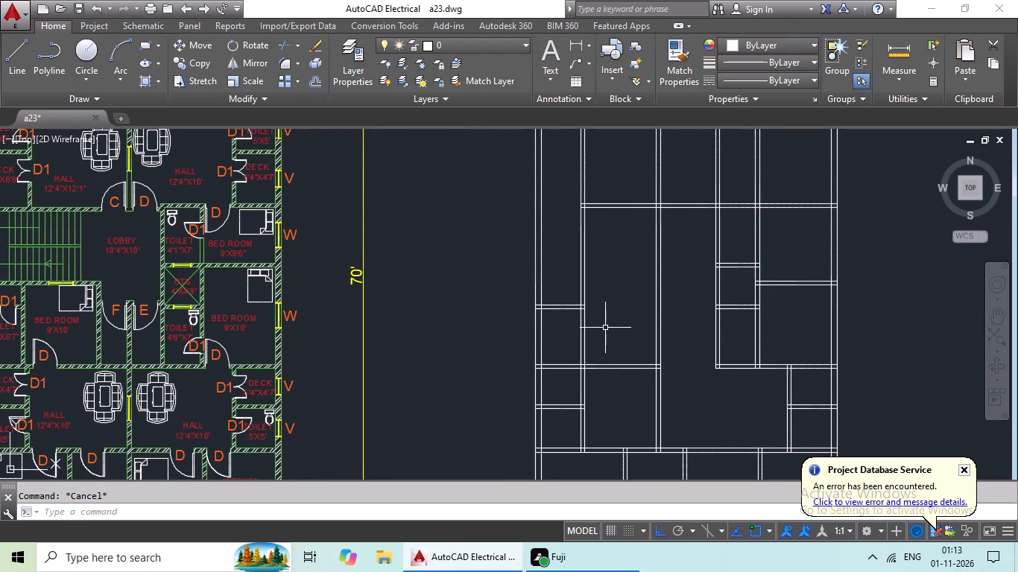
Offset the upper line of the left bedroom's bottom wall 10' upward to set the bedroom's length.
key("Escape")
key("Escape")
key("Escape")
key("o")
key("Return")
type("10'")
key("Return")
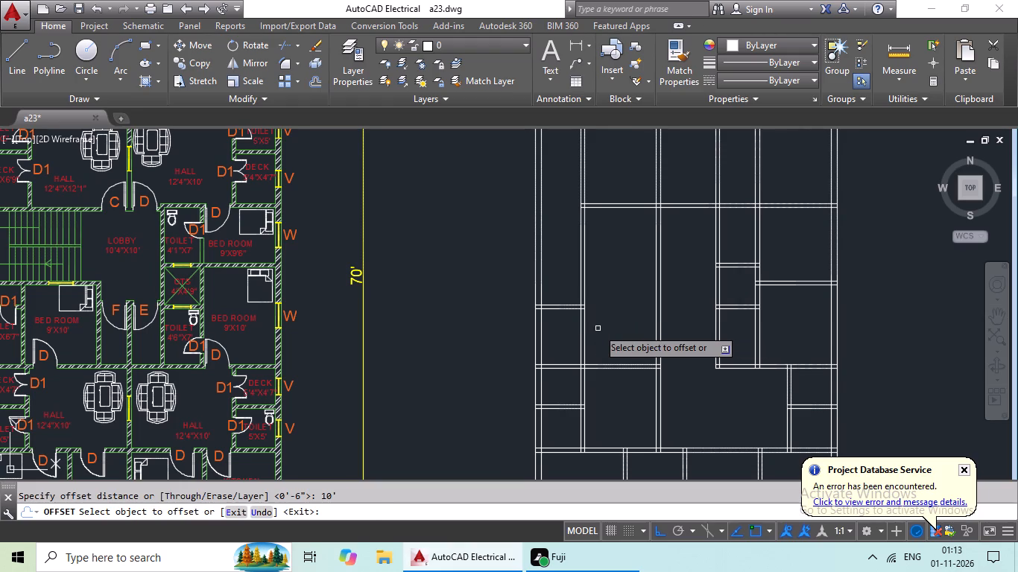
left_click_drag(622, 364, 625, 347)
left_click(627, 296)
key("Escape")
key("Escape")
key("Escape")
key("Escape")
key("Escape")
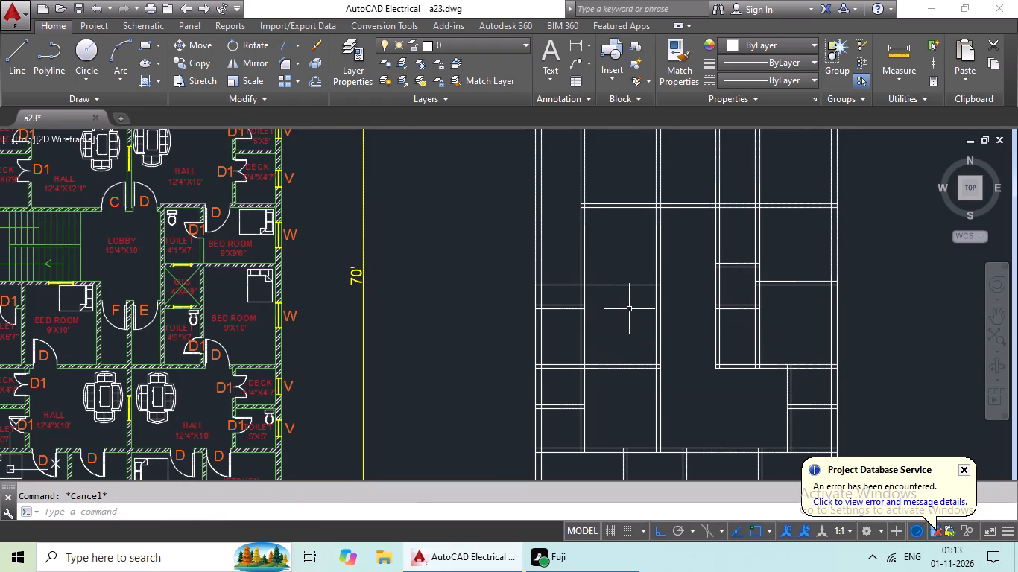
Offset the new horizontal bedroom line 6" upward to form the wall between the bedroom and the staircase.
key("o")
key("Return")
type("6\"")
key("Return")
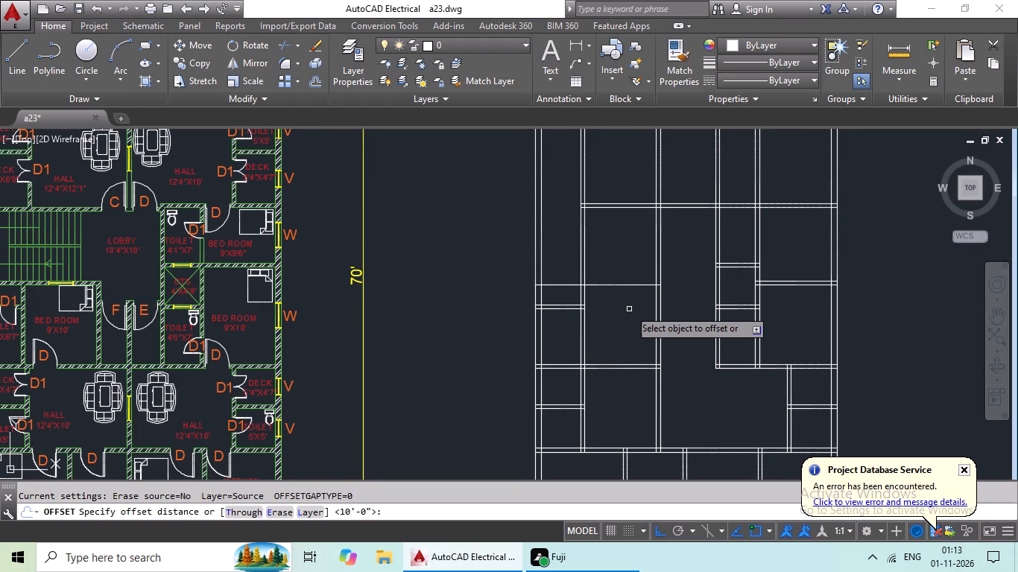
left_click_drag(629, 285, 636, 254)
left_click(642, 232)
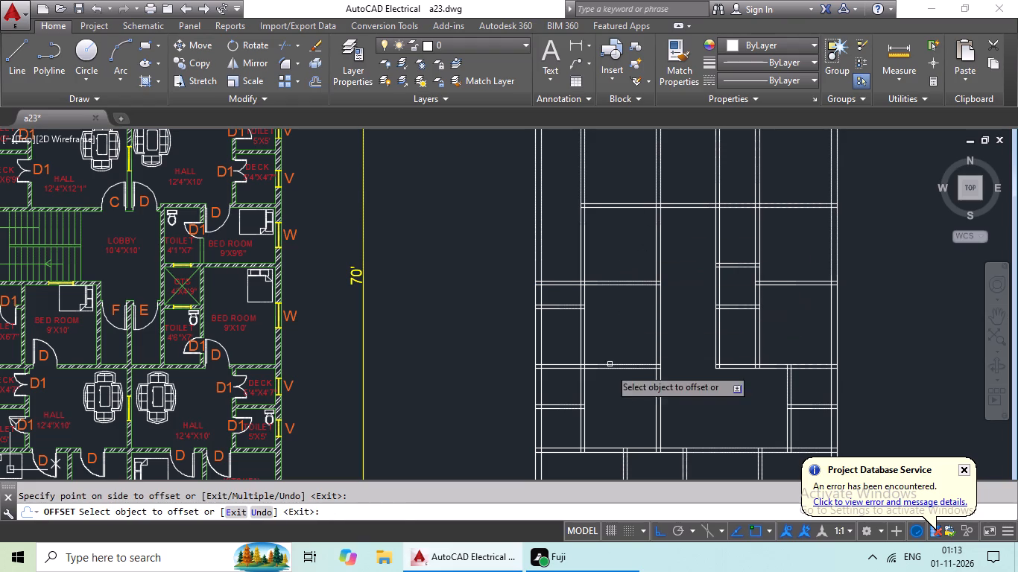
middle_click_drag(625, 322, 563, 326)
key("Escape")
key("Escape")
Compare the redrawn walls around the staircase, lobby, OTS and bedrooms with the finished reference plan.
type("TR")
key("space")
scroll(565, 340, "up", 1)
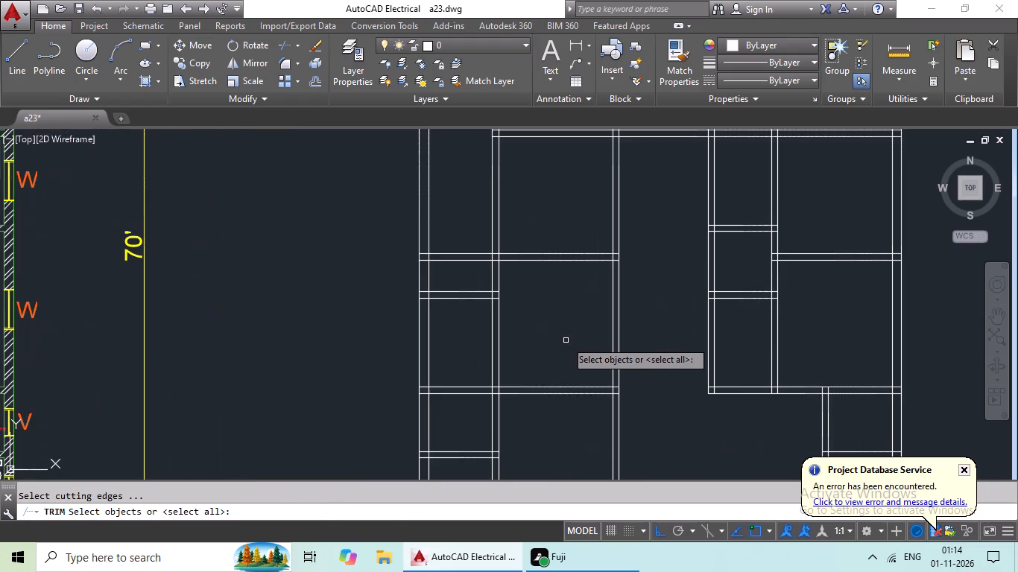
scroll(567, 338, "down", 2)
middle_click_drag(566, 339, 535, 318)
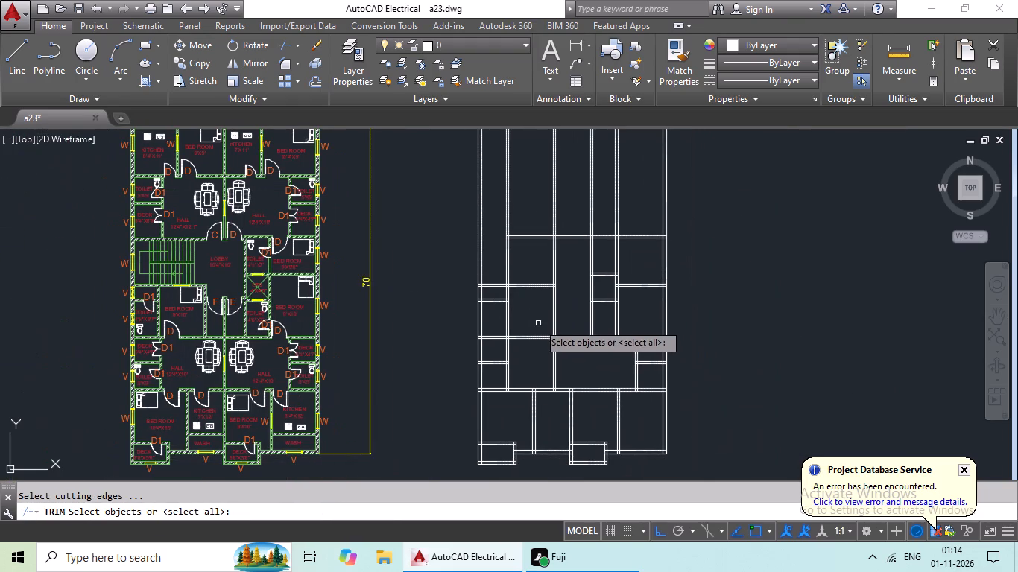
scroll(543, 313, "up", 1)
middle_click_drag(545, 310, 537, 314)
scroll(538, 314, "down", 1)
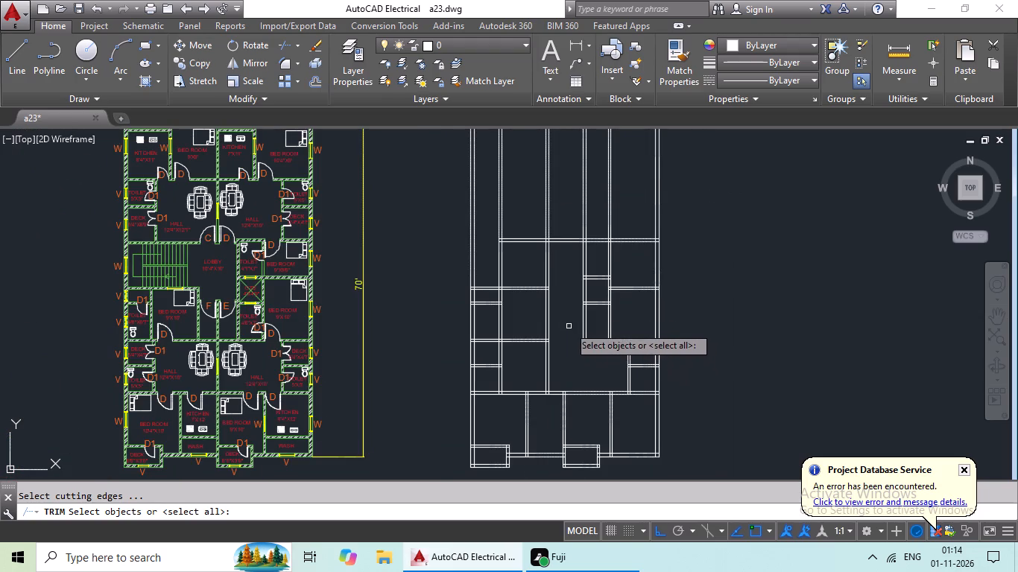
scroll(551, 253, "down", 1)
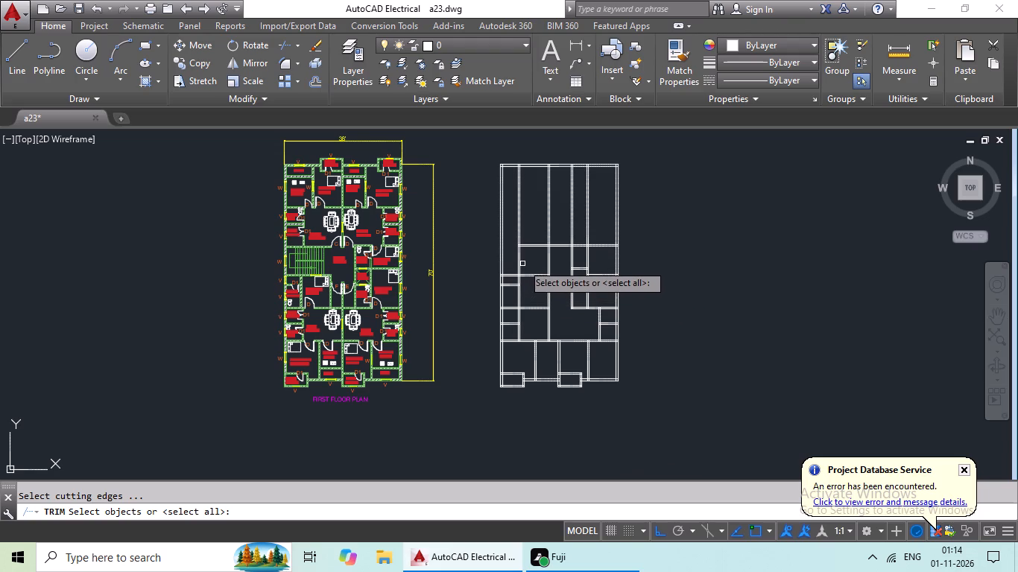
scroll(523, 267, "up", 2)
middle_click_drag(557, 275, 585, 275)
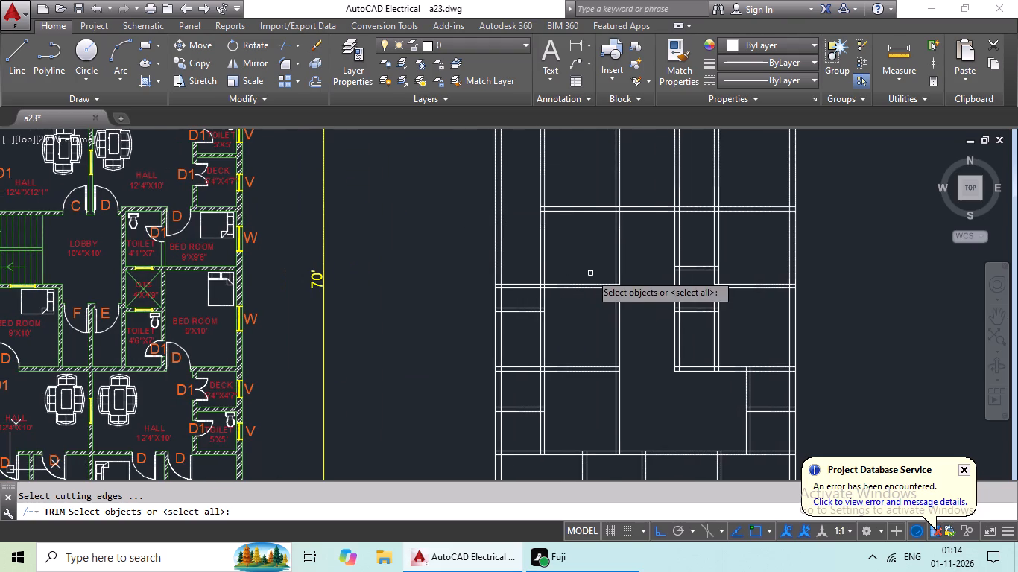
middle_click_drag(719, 238, 660, 262)
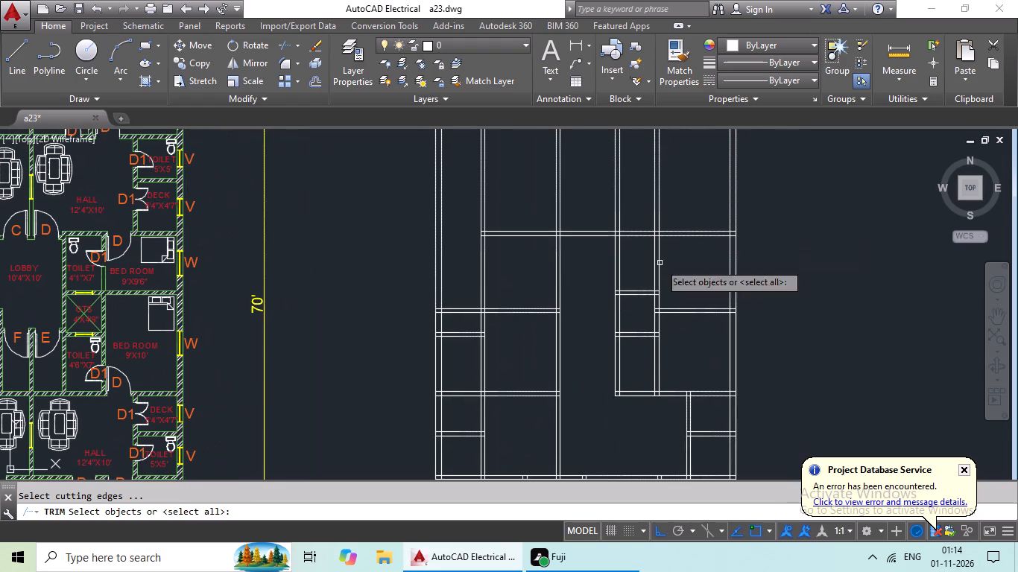
scroll(553, 276, "up", 1)
scroll(582, 259, "down", 1)
middle_click_drag(542, 252, 549, 252)
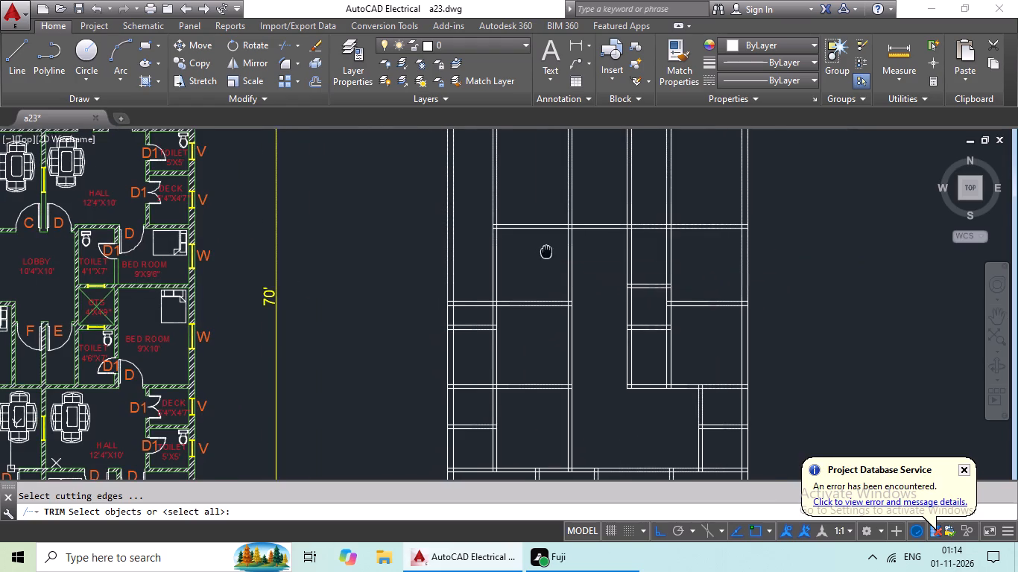
middle_click_drag(549, 252, 564, 250)
middle_click_drag(506, 287, 599, 273)
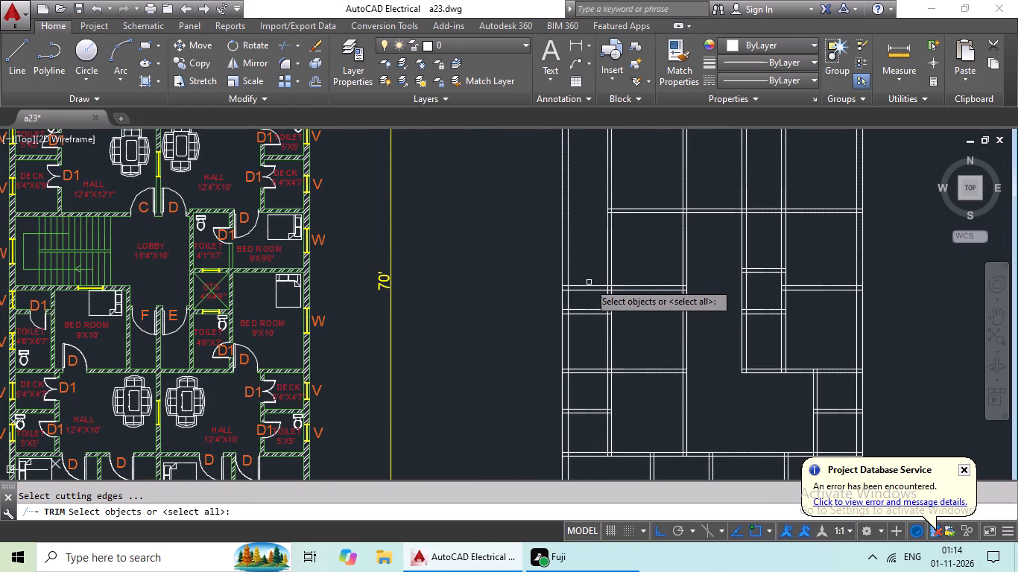
middle_click_drag(626, 249, 585, 263)
middle_click_drag(604, 257, 610, 254)
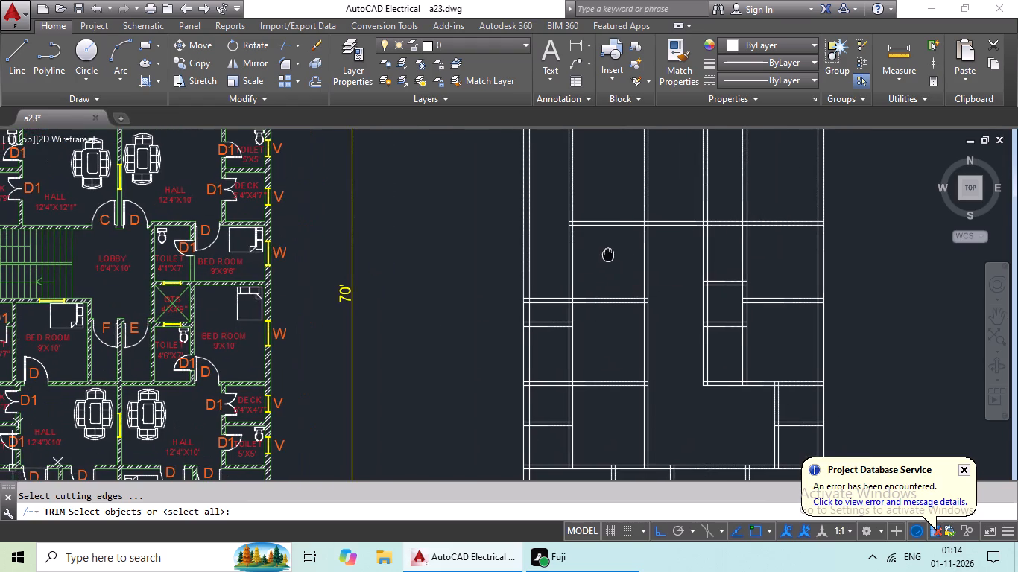
middle_click_drag(610, 254, 612, 253)
middle_click_drag(627, 250, 607, 259)
middle_click_drag(631, 265, 735, 261)
middle_click_drag(696, 259, 607, 267)
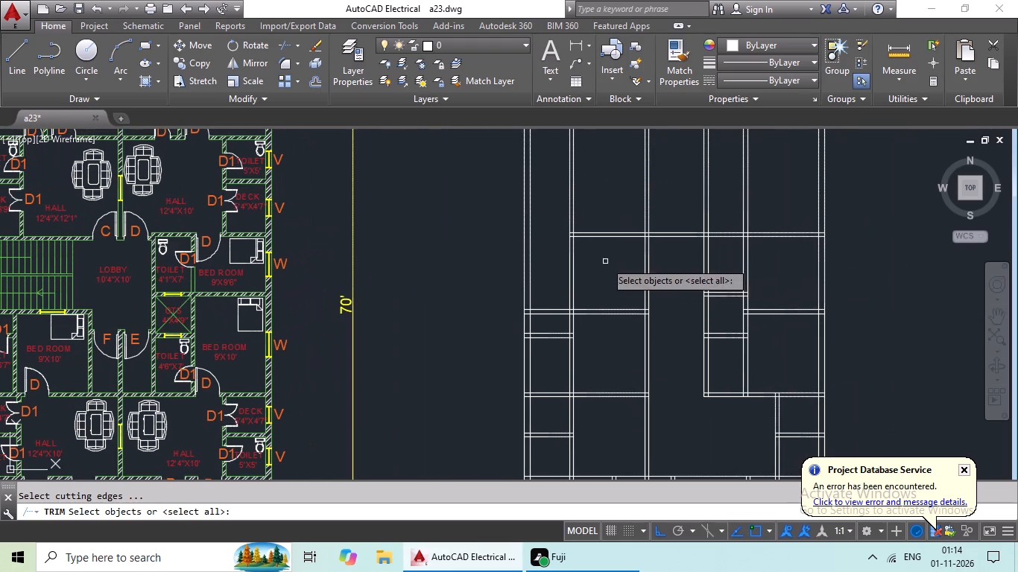
key("Escape")
key("Escape")
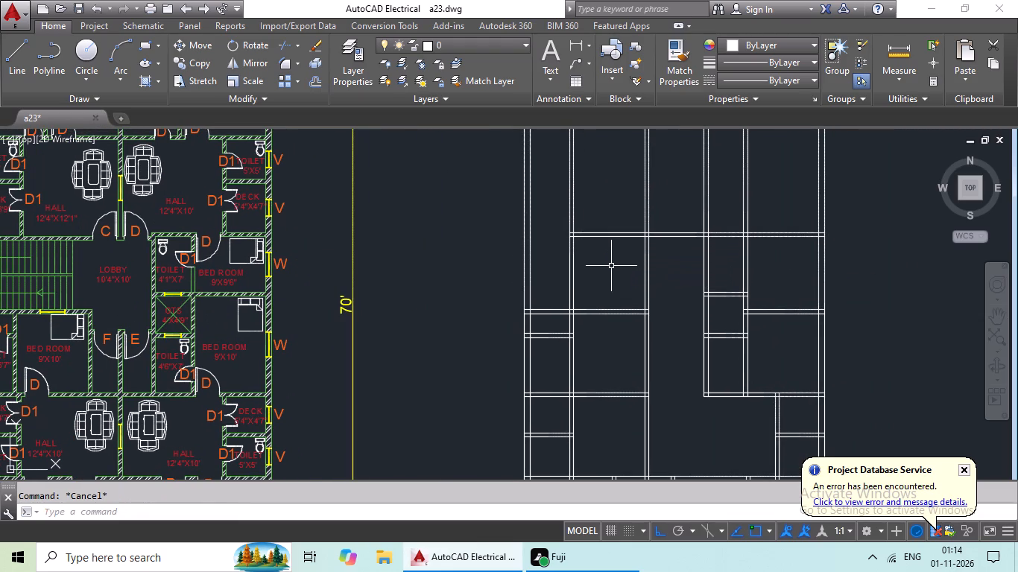
Extend both lines of the long horizontal wall above the staircase and lobby to the inner line of the left outer wall.
key("e")
type("X")
key("space")
key("space")
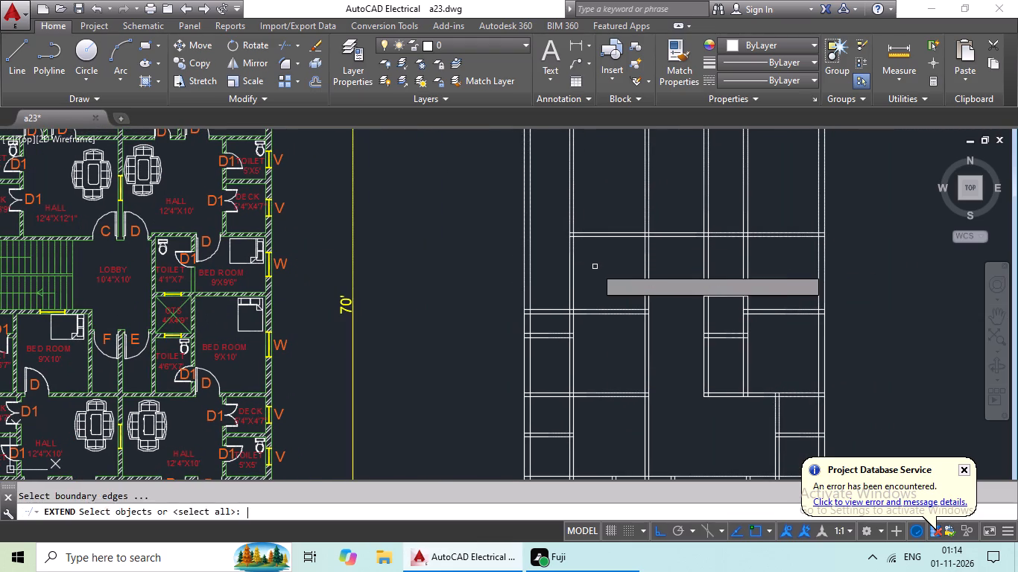
left_click_drag(607, 232, 599, 232)
left_click(585, 238)
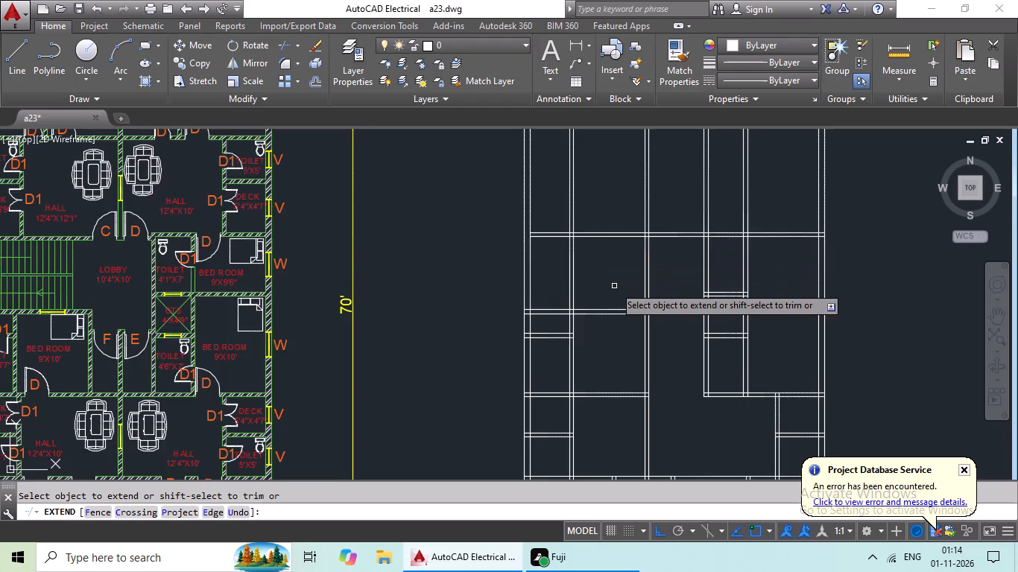
scroll(614, 286, "down", 1)
middle_click_drag(615, 285, 578, 299)
middle_click_drag(672, 275, 646, 296)
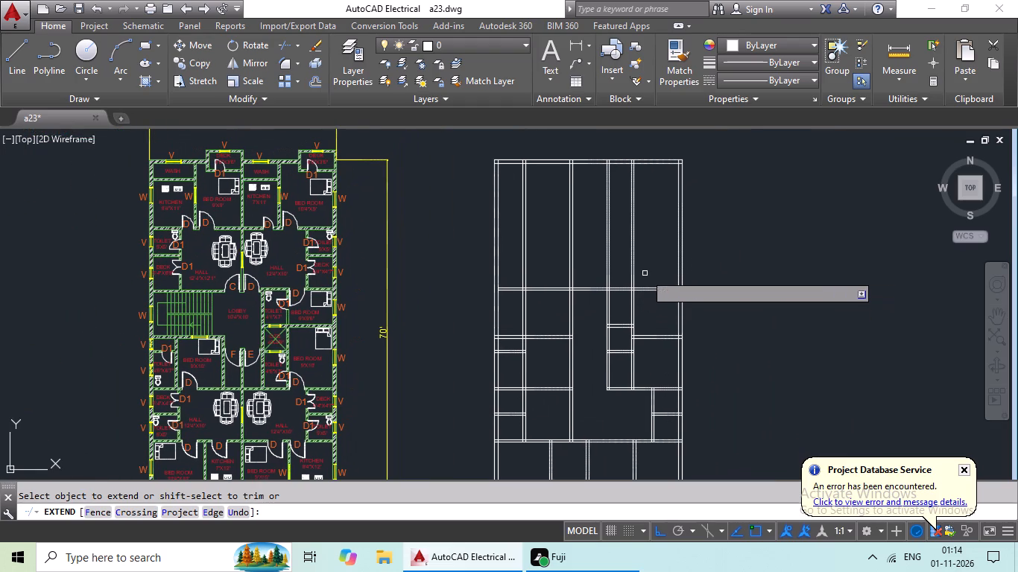
key("Escape")
key("Escape")
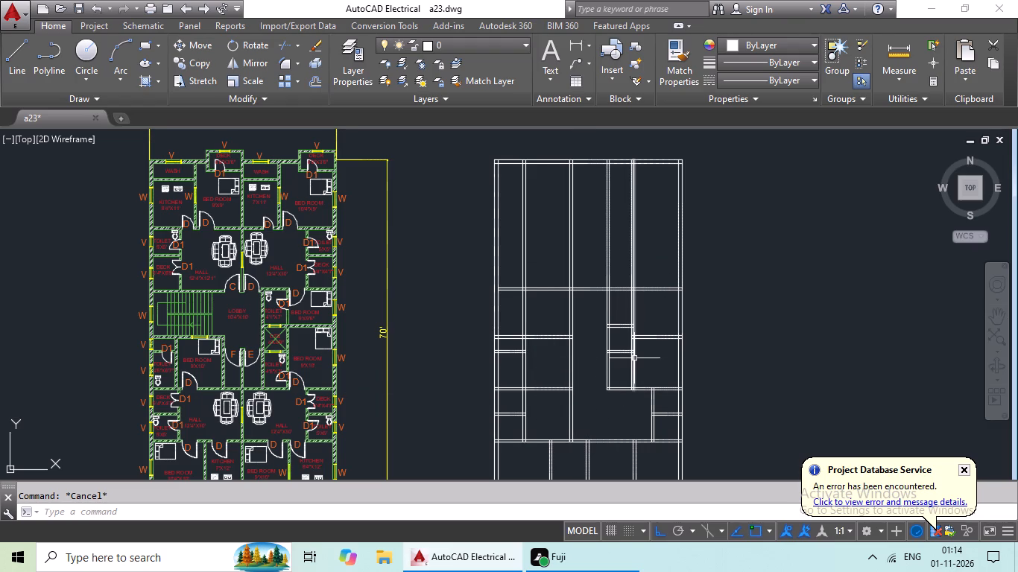
Delete the two horizontal lines of the wall separating the two bedrooms between the OTS and the right outer wall.
middle_click_drag(658, 343, 601, 343)
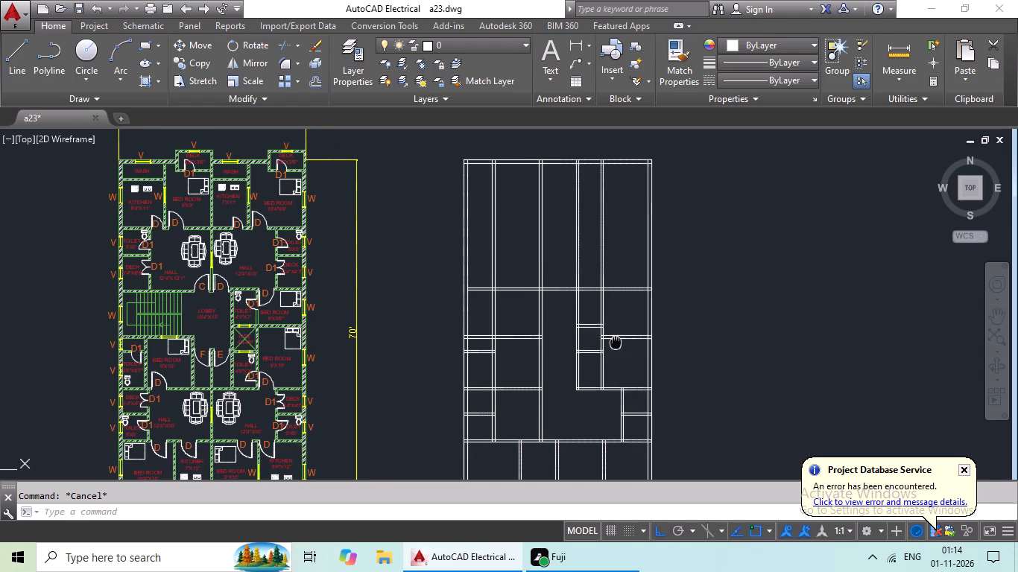
middle_click_drag(601, 343, 591, 344)
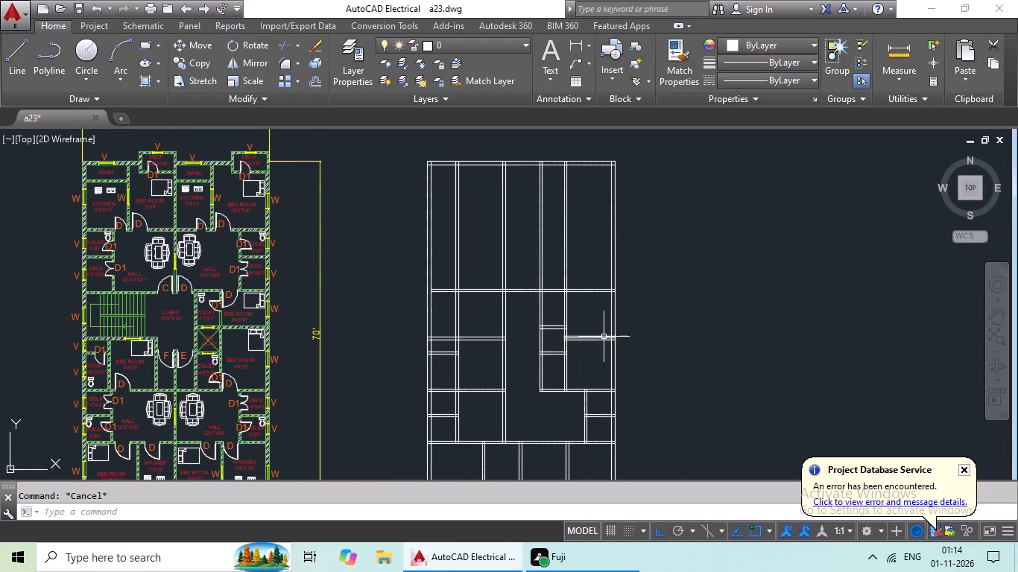
scroll(592, 337, "up", 2)
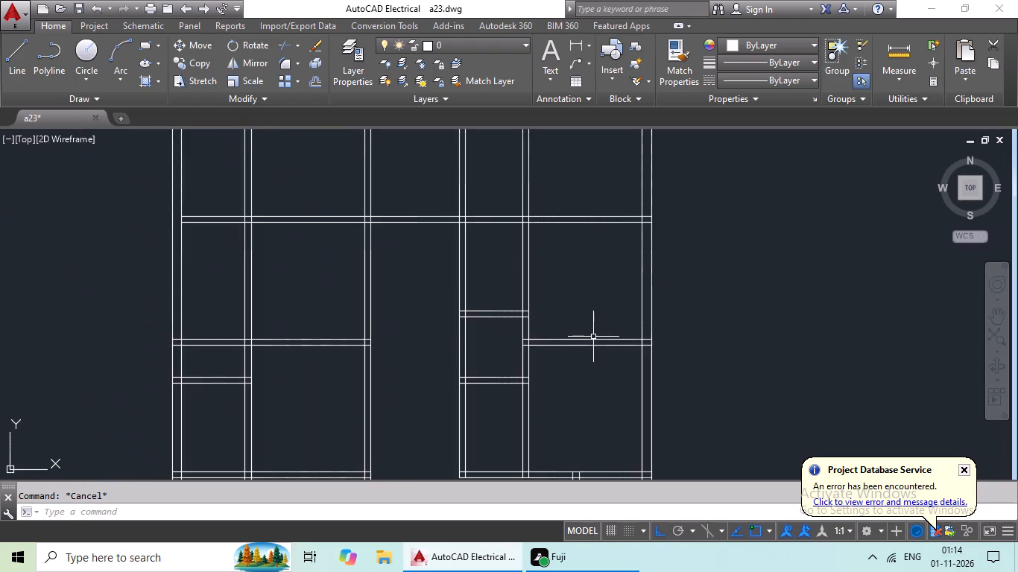
scroll(593, 336, "down", 2)
middle_click_drag(594, 334, 598, 296)
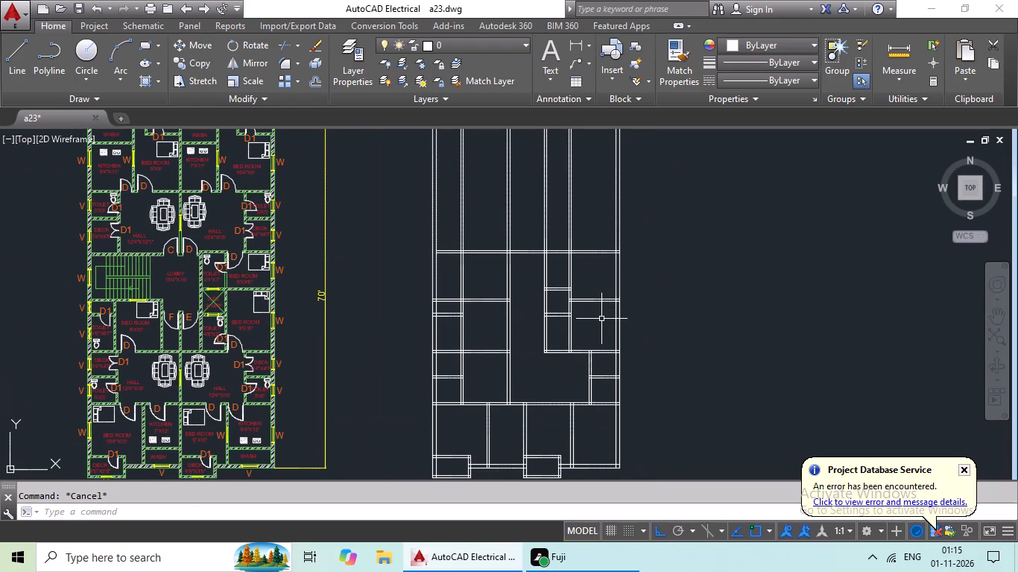
middle_click_drag(597, 320, 557, 331)
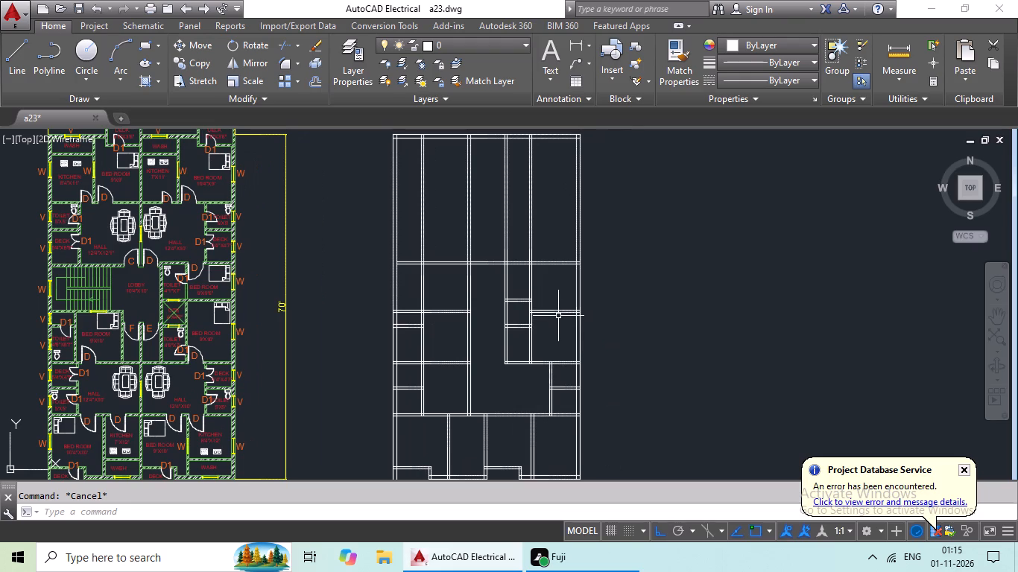
scroll(551, 319, "up", 2)
left_click_drag(575, 271, 551, 358)
left_click(551, 356)
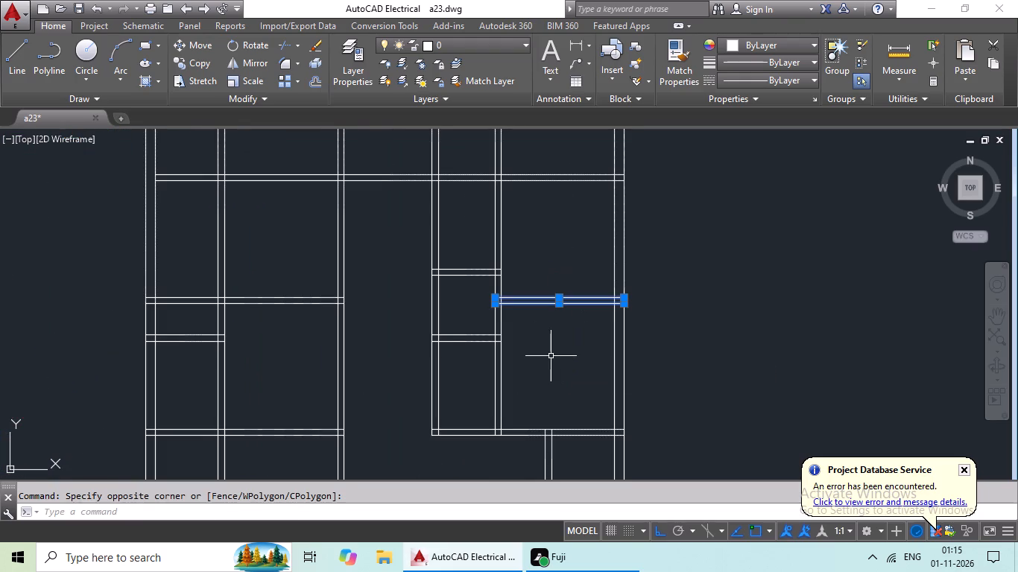
key("Delete")
scroll(553, 360, "down", 1)
middle_click_drag(553, 356, 620, 352)
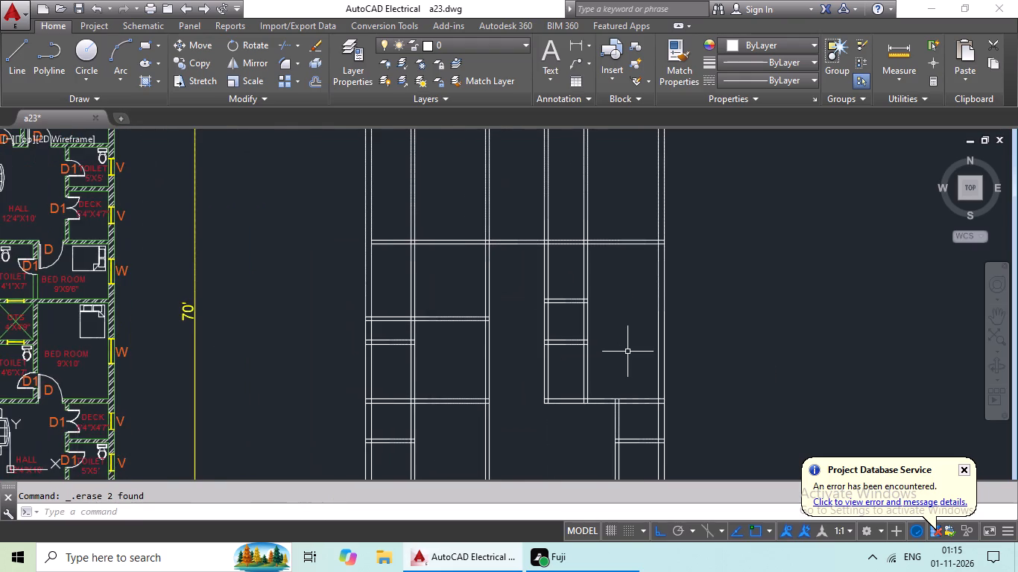
scroll(601, 347, "down", 1)
key("Escape")
key("Escape")
key("Escape")
key("Escape")
key("Escape")
key("Escape")
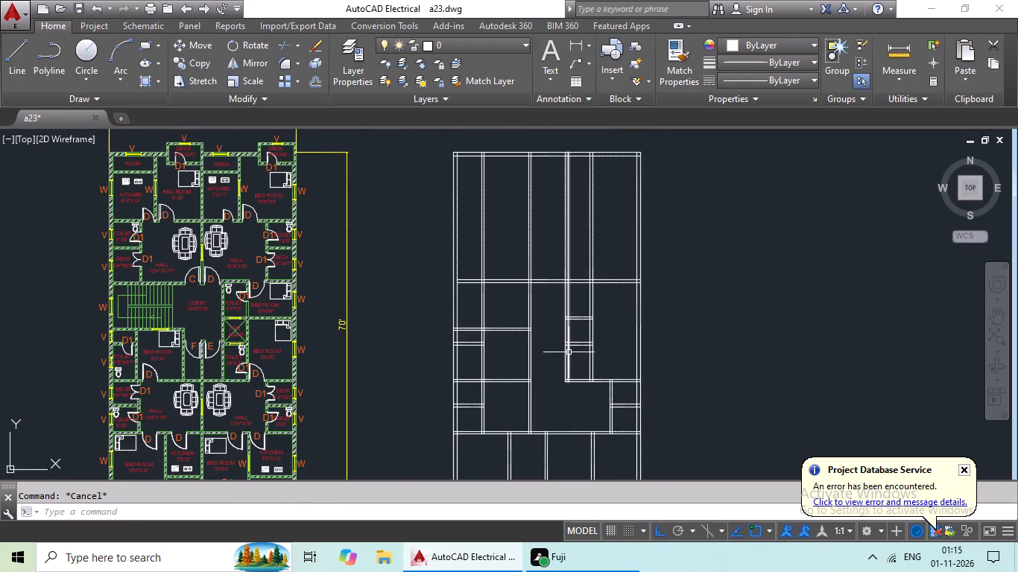
key("Escape")
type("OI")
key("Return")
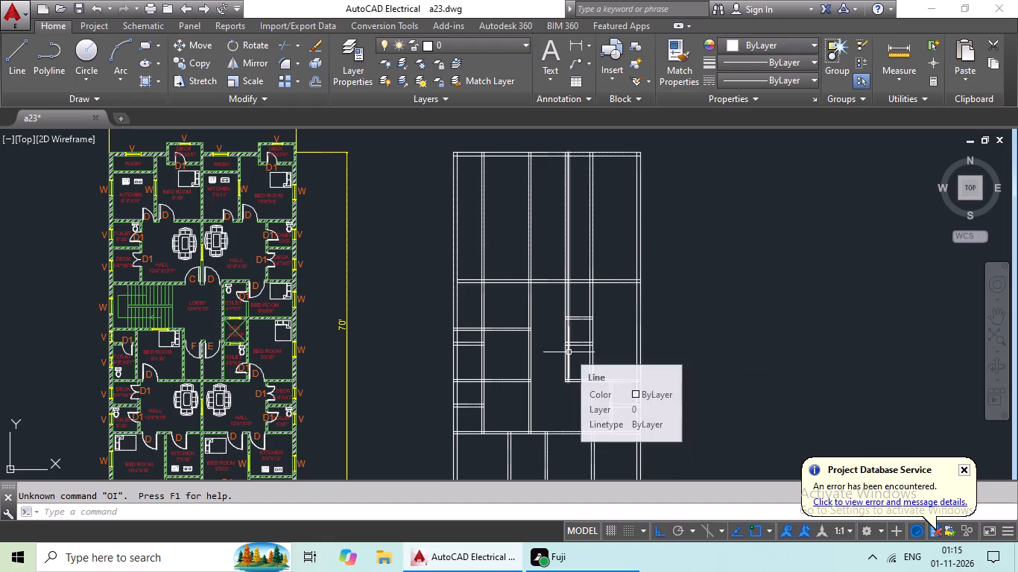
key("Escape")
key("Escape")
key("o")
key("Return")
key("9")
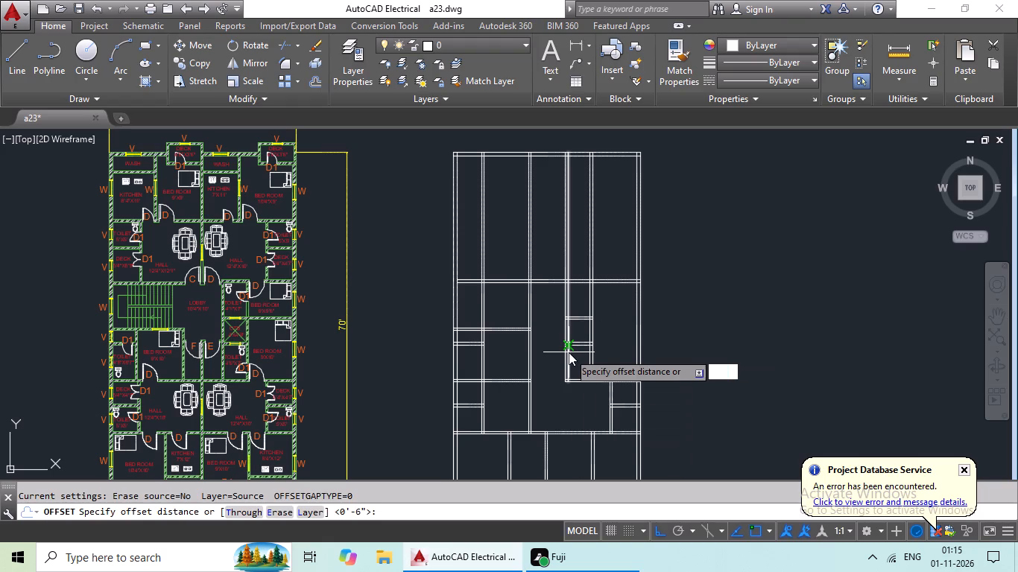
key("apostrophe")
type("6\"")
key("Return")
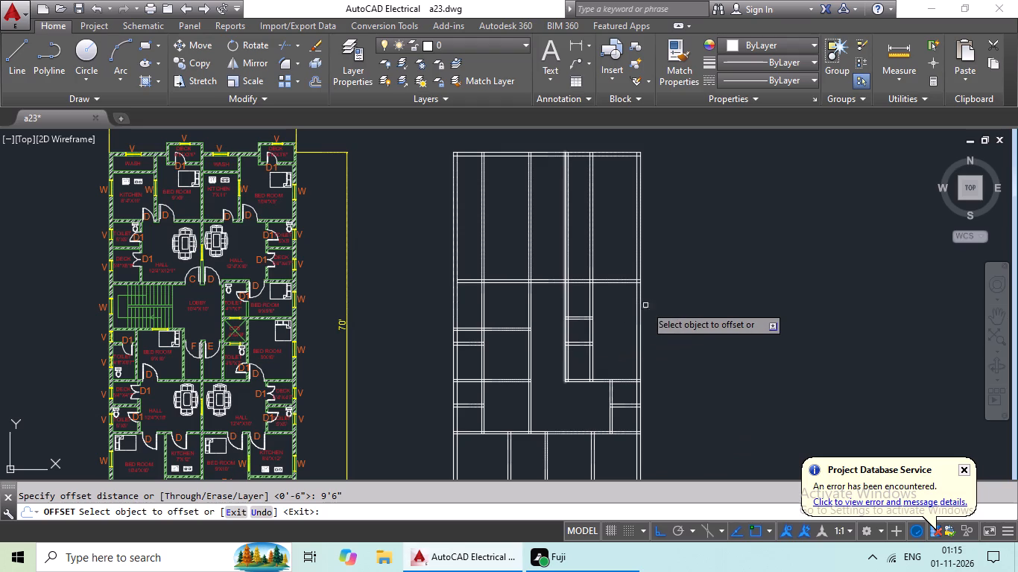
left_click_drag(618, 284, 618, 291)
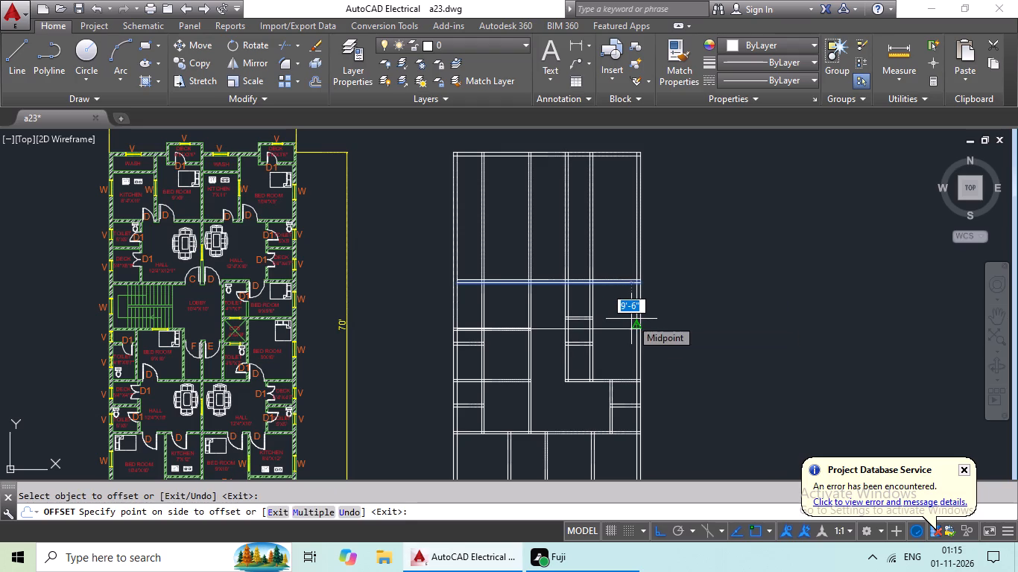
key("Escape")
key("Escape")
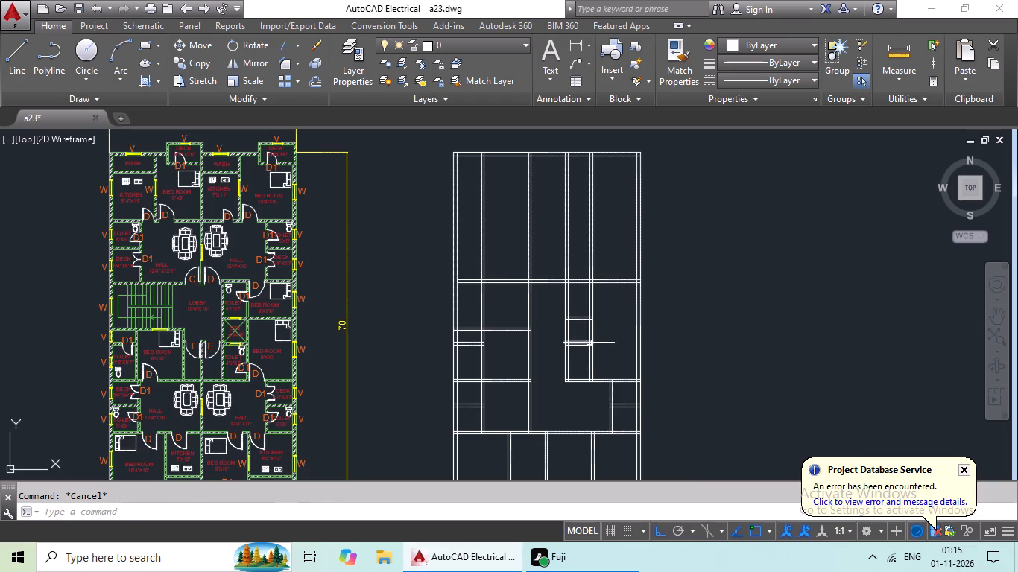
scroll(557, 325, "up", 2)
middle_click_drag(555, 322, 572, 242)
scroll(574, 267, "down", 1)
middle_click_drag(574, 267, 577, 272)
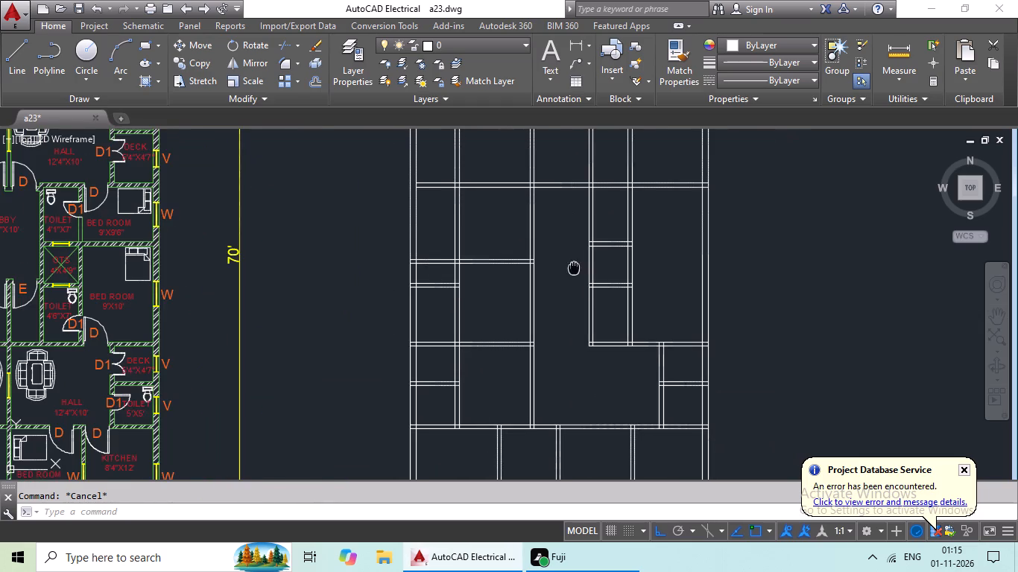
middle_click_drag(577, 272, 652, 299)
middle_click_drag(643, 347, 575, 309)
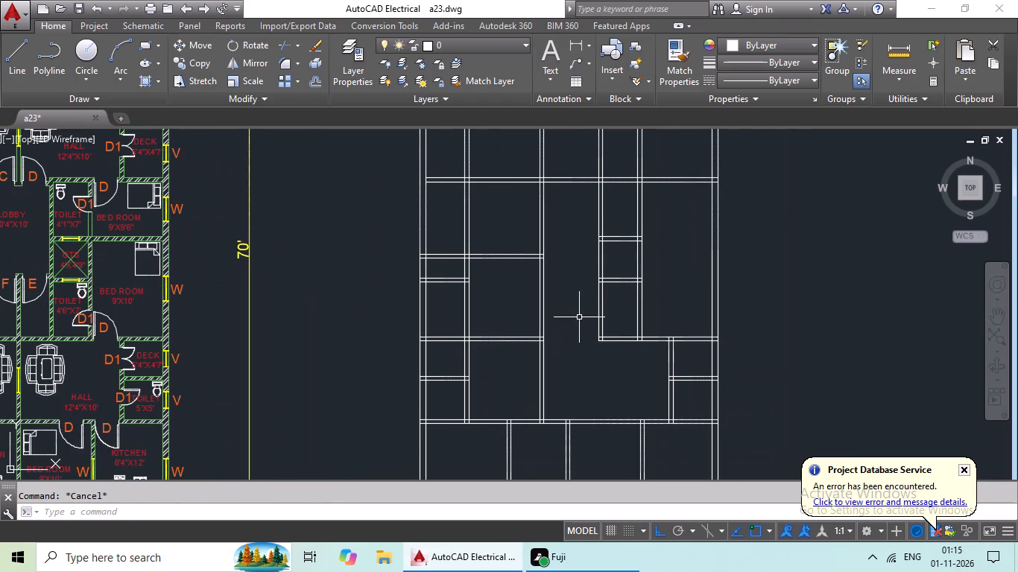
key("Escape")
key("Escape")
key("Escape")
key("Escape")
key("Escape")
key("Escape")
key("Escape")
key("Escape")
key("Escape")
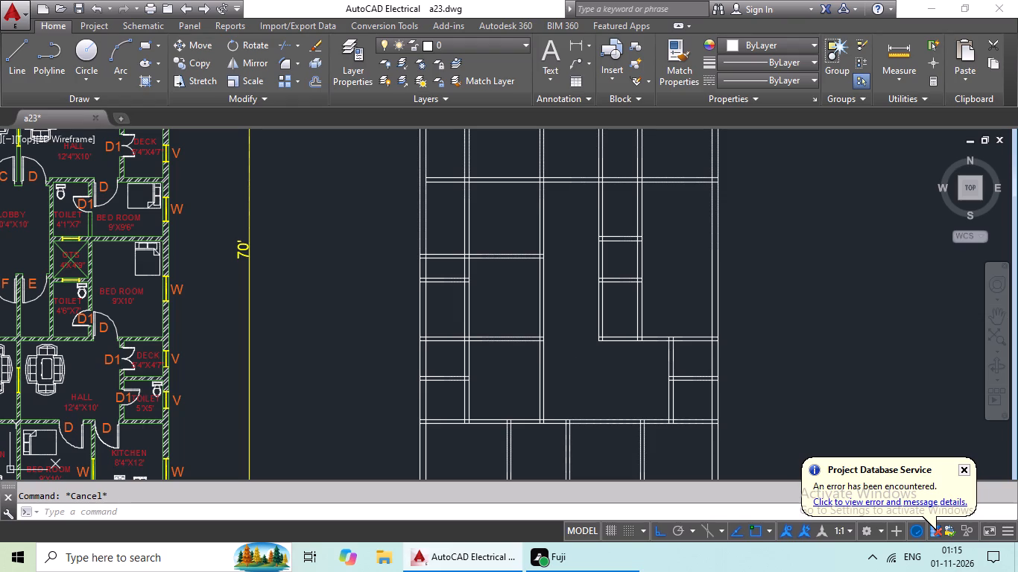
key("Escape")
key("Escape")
Extend both lines of the wall above the OTS across to the outer line of the right outer wall.
type("EX")
key("space")
key("space")
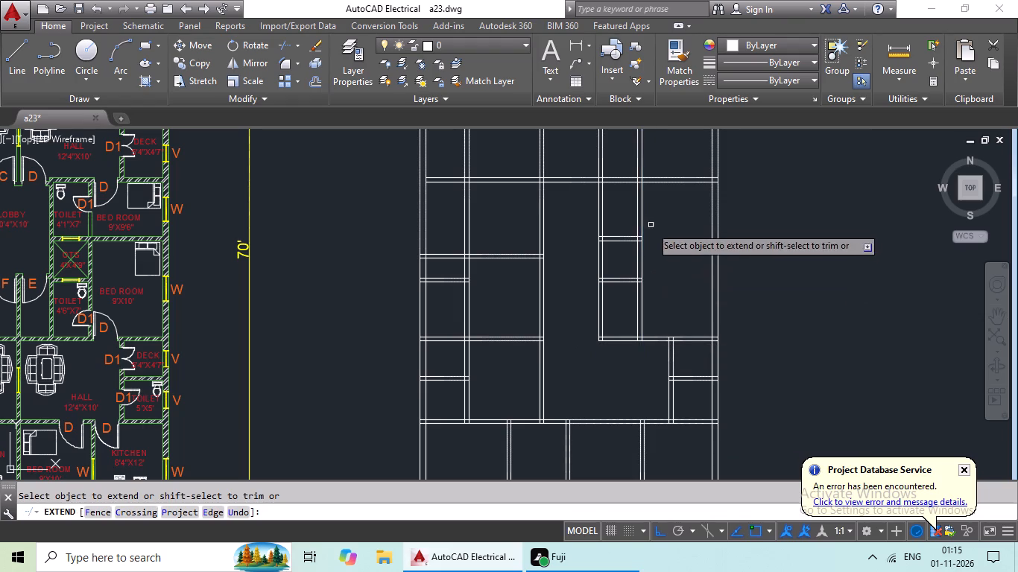
left_click(632, 241)
left_click(631, 238)
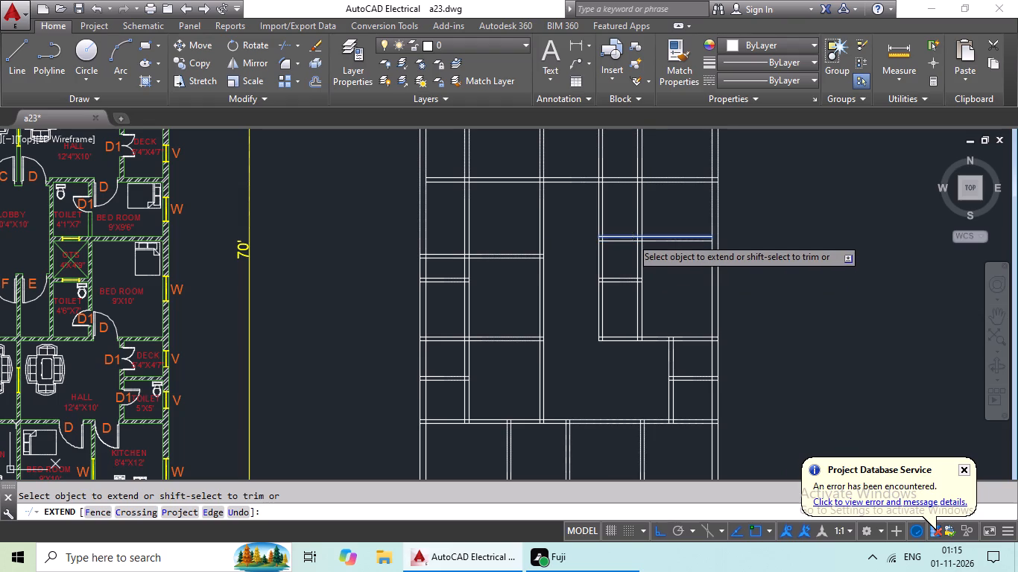
left_click(686, 238)
left_click_drag(691, 241, 694, 251)
key("Escape")
key("Escape")
key("Escape")
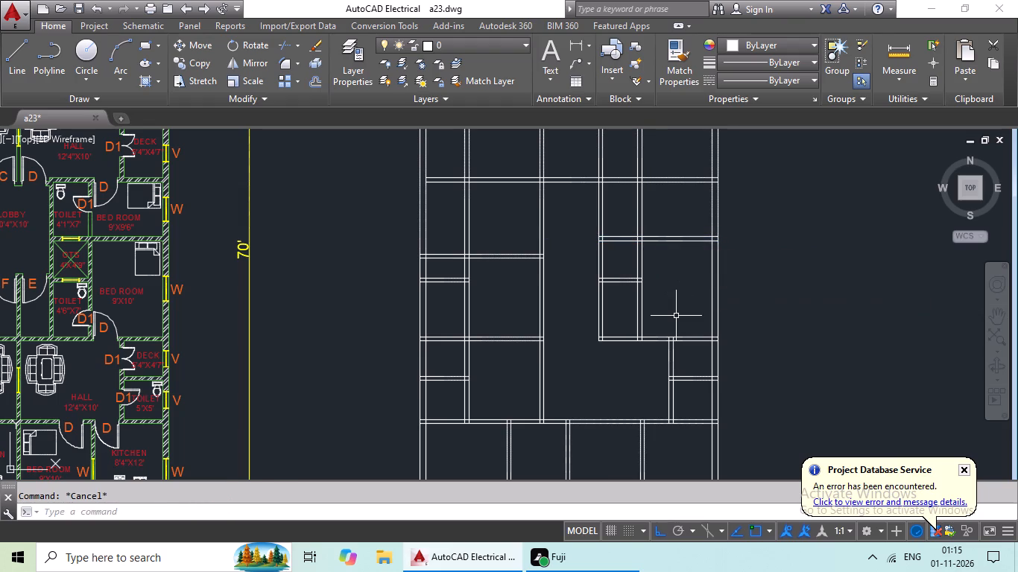
Delete both lines of the long horizontal wall above the staircase and lobby.
scroll(671, 313, "down", 1)
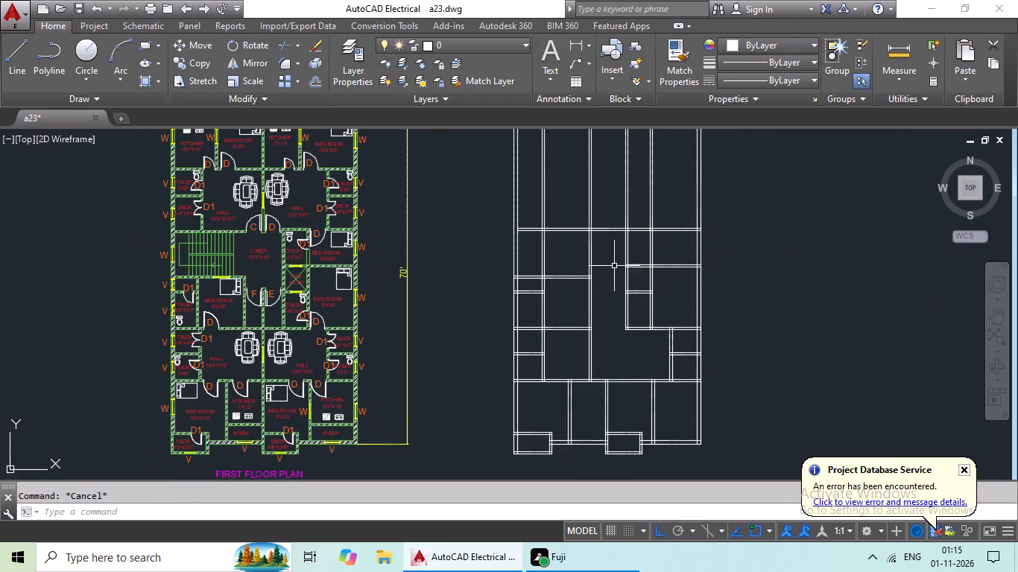
scroll(670, 221, "up", 2)
left_click_drag(676, 191, 665, 270)
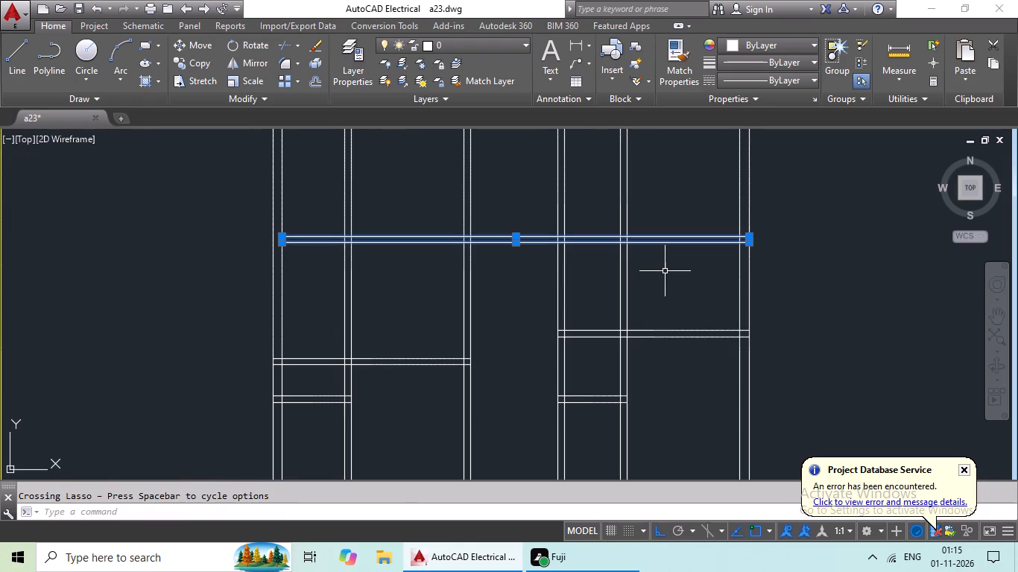
key("Delete")
scroll(671, 262, "down", 2)
key("Escape")
key("Escape")
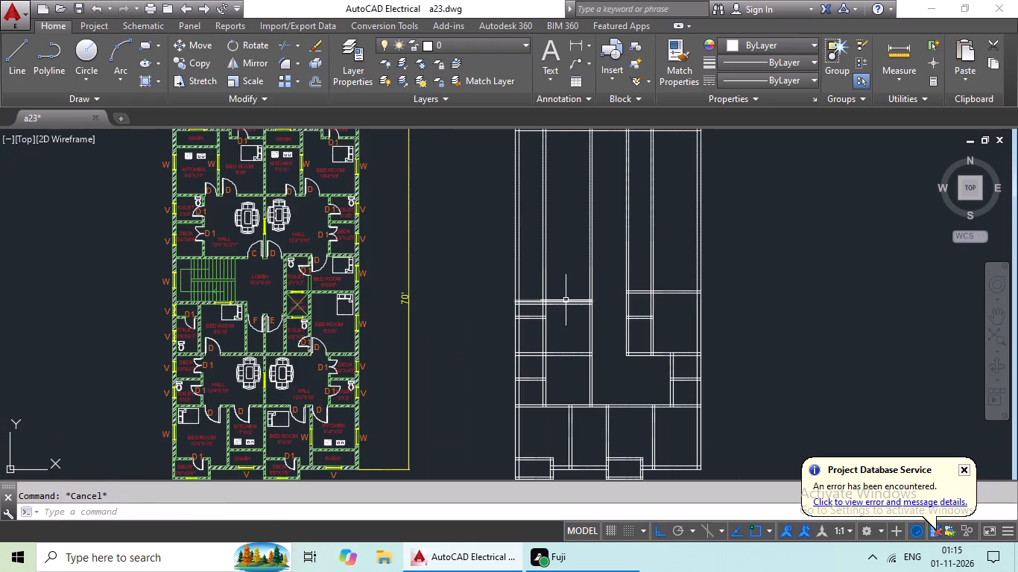
Offset the upper line of the wall separating the two right-hand bedrooms 9'6" upward.
key("o")
key("Return")
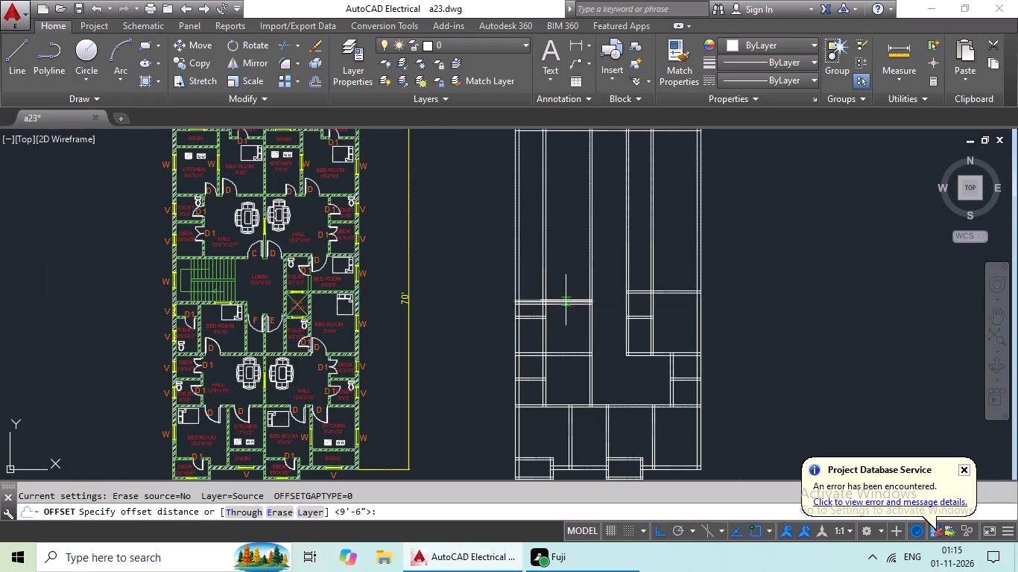
type("9'6")
key("shift+quotedbl")
key("Return")
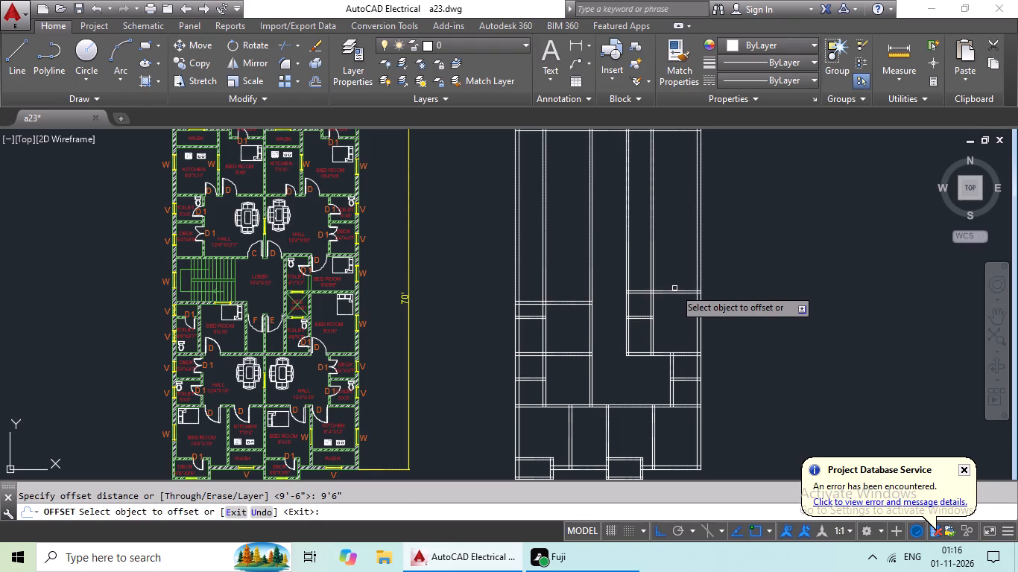
left_click_drag(672, 290, 679, 279)
left_click(683, 267)
key("Escape")
key("Escape")
key("Escape")
Offset the new horizontal line above the upper right bedroom 6" upward to form the wall thickness.
key("o")
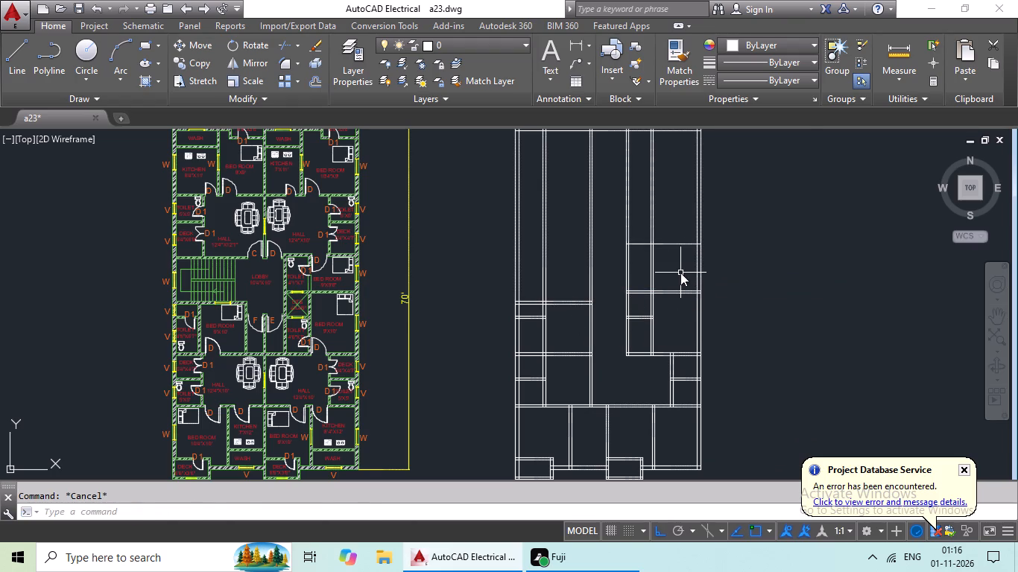
key("Return")
type("6\"")
key("Return")
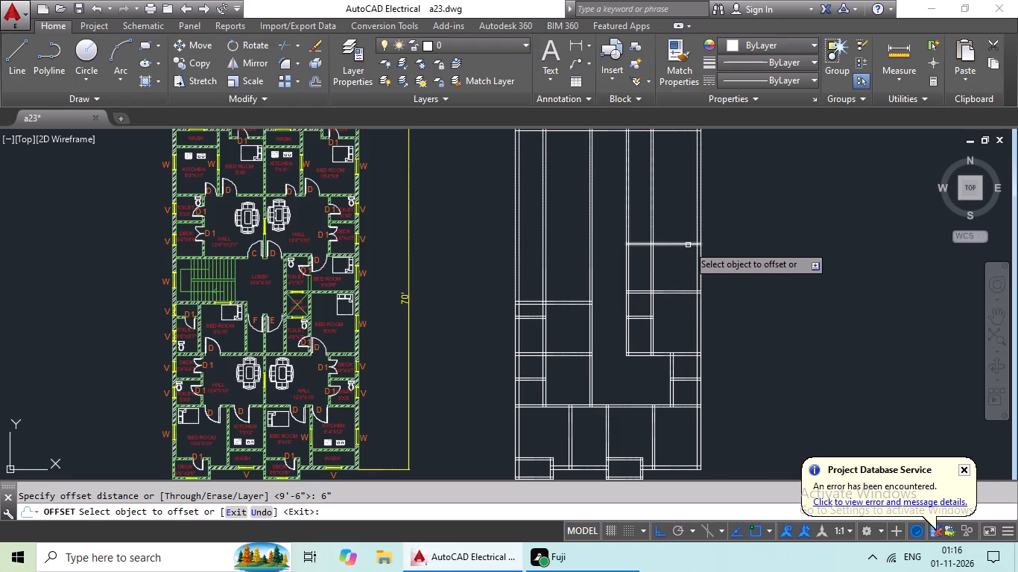
left_click(688, 245)
left_click(684, 226)
middle_click_drag(692, 270, 617, 290)
key("Escape")
key("Escape")
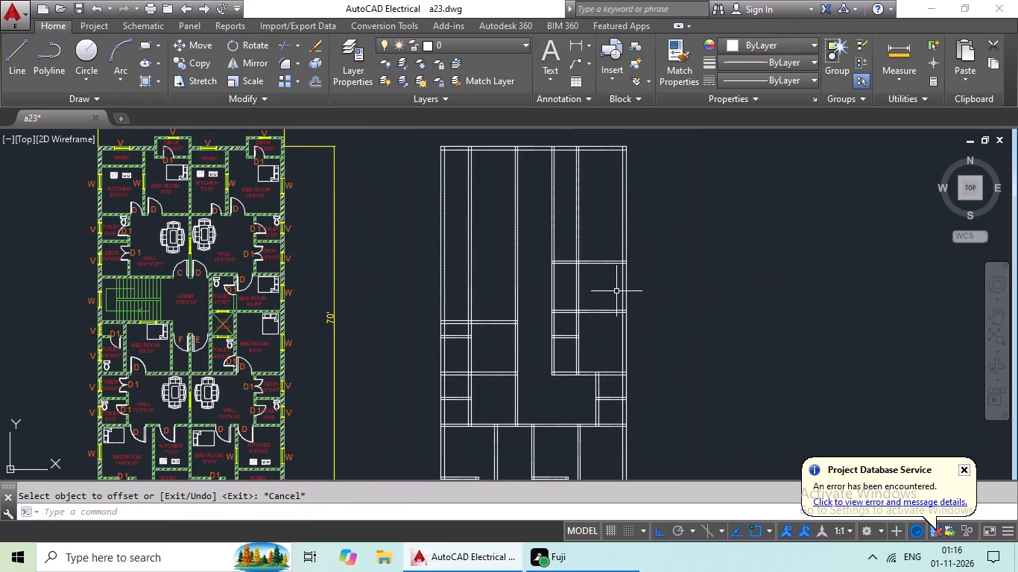
Extend both lines of the new wall above the right bedroom and toilet across the lobby and staircase to the left outer wall's outer line.
key("e")
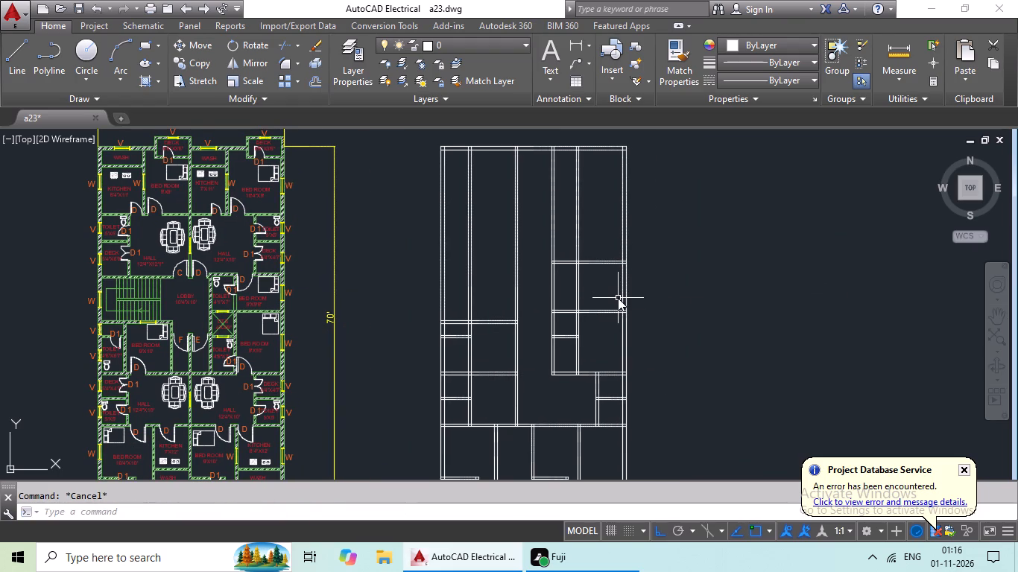
key("x")
key("space")
key("space")
left_click(570, 262)
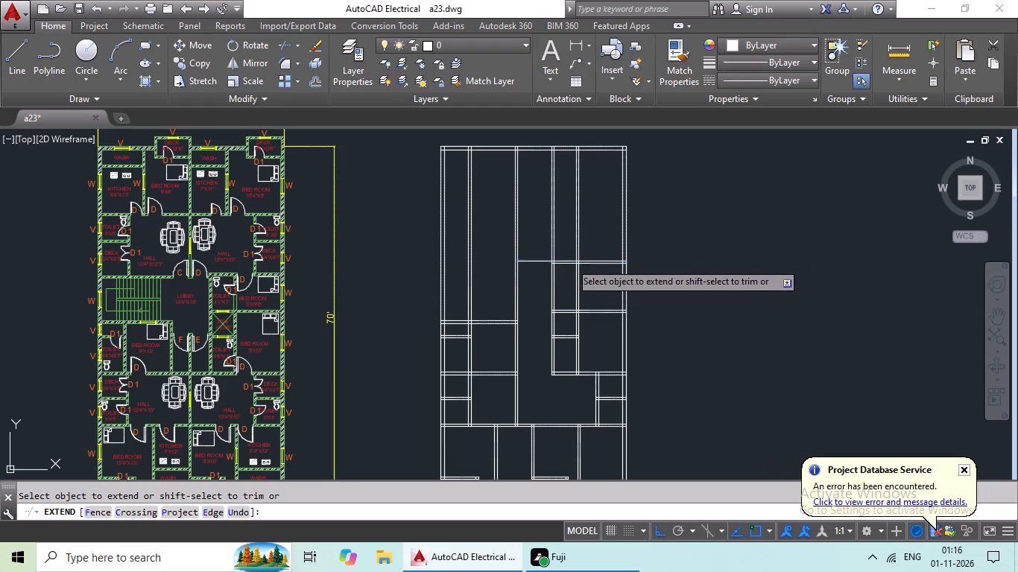
left_click(527, 259)
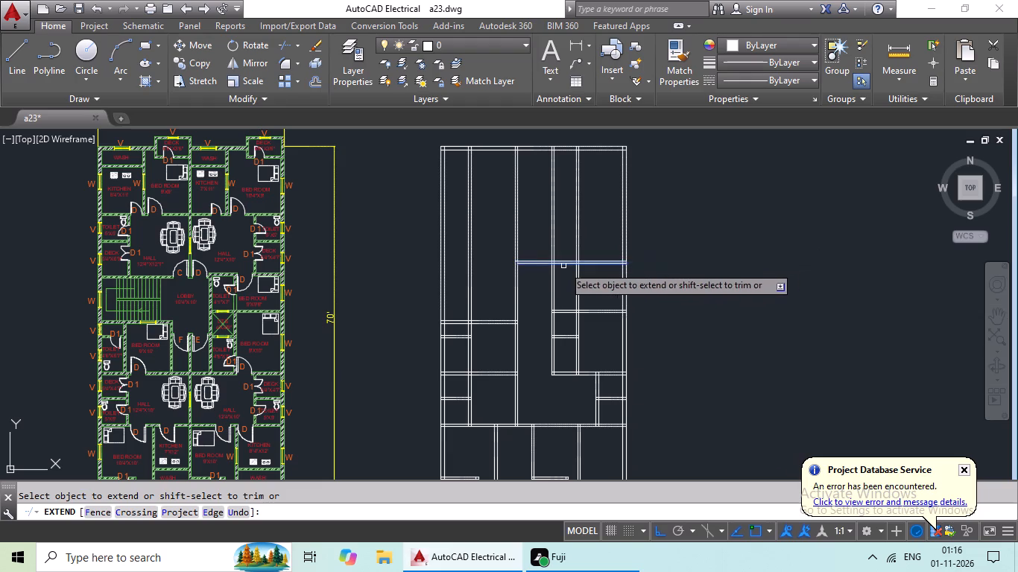
left_click(563, 266)
left_click(540, 263)
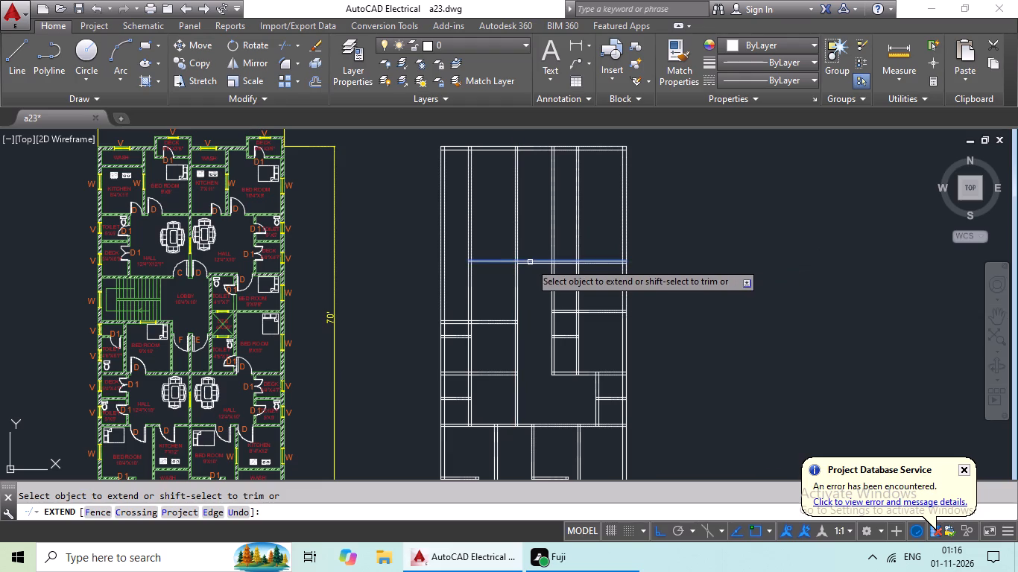
left_click_drag(492, 262, 474, 262)
left_click_drag(490, 258, 480, 262)
left_click(497, 267)
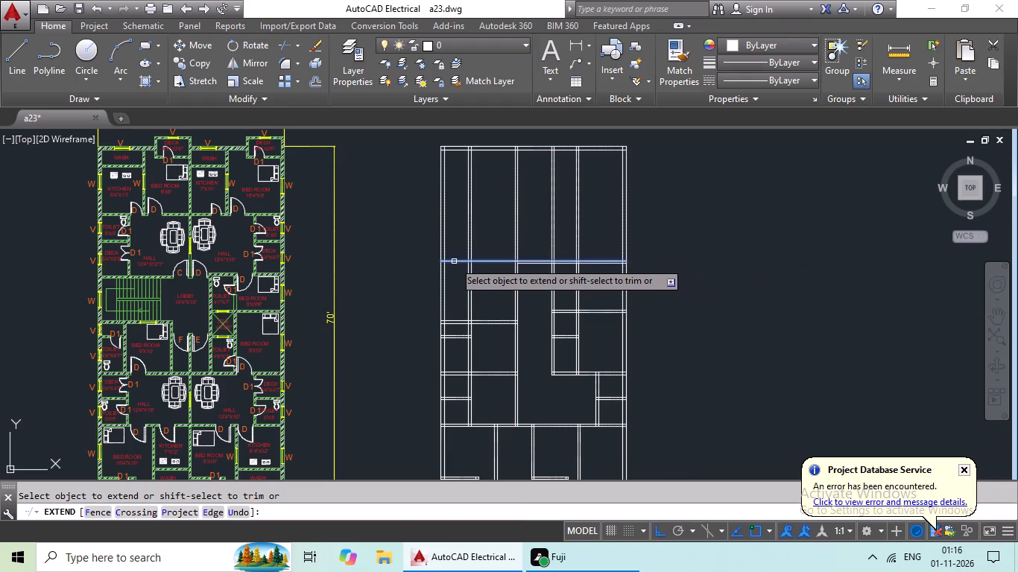
left_click(454, 261)
scroll(542, 264, "up", 2)
left_click(504, 263)
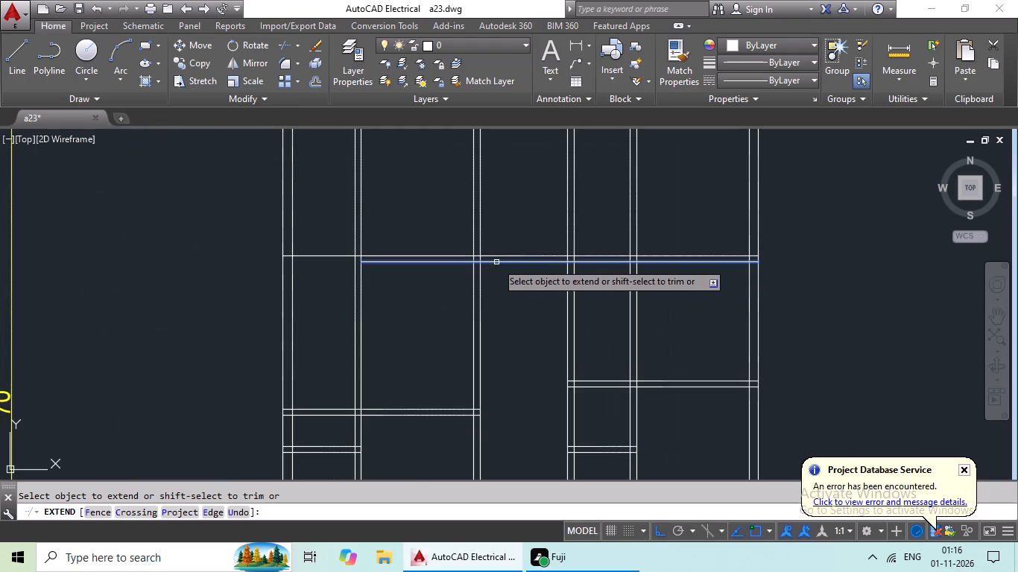
left_click(496, 262)
left_click_drag(437, 263, 420, 267)
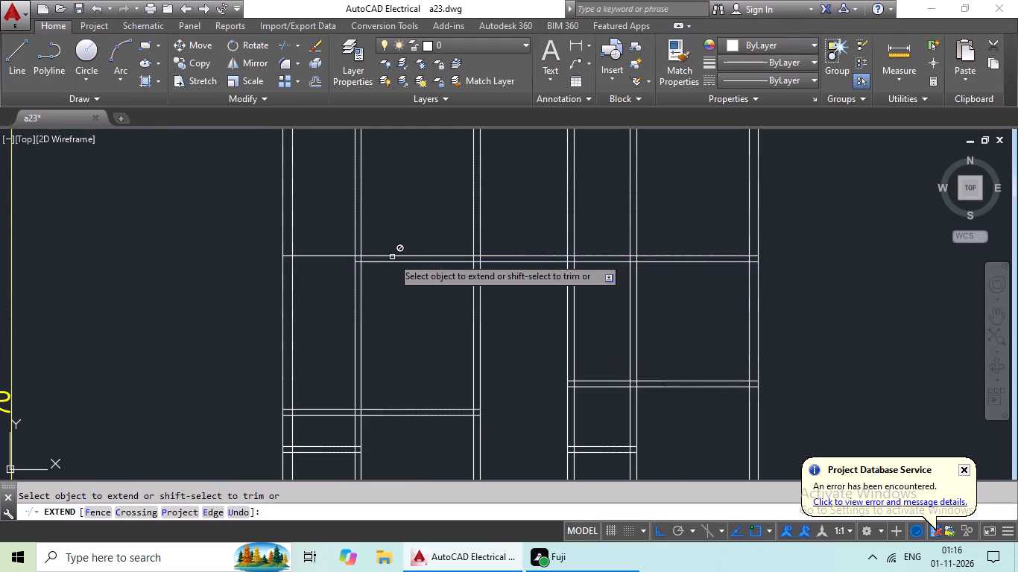
left_click(388, 263)
left_click(338, 264)
scroll(422, 302, "down", 2)
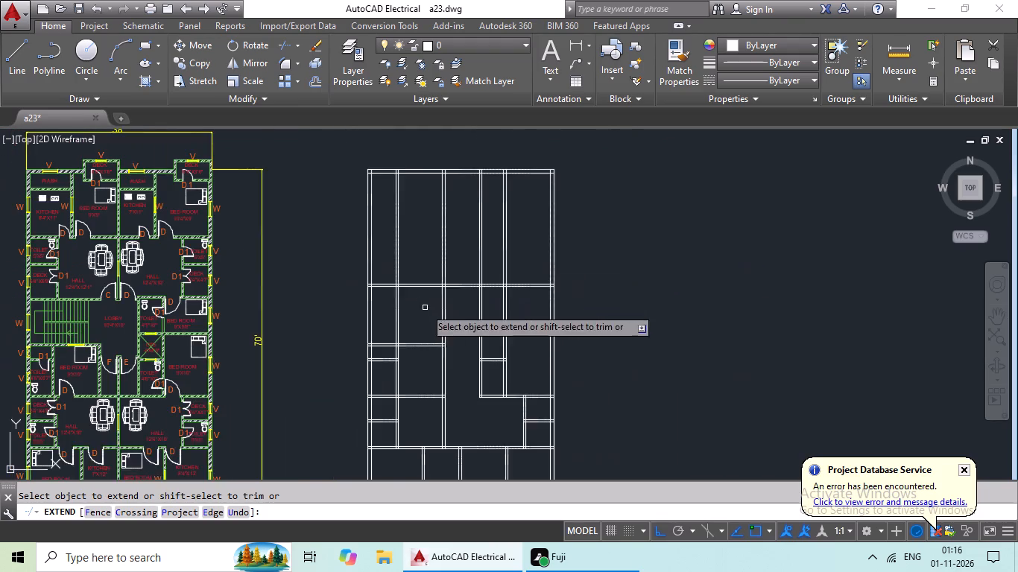
middle_click_drag(426, 320, 475, 294)
key("Escape")
key("Escape")
key("Escape")
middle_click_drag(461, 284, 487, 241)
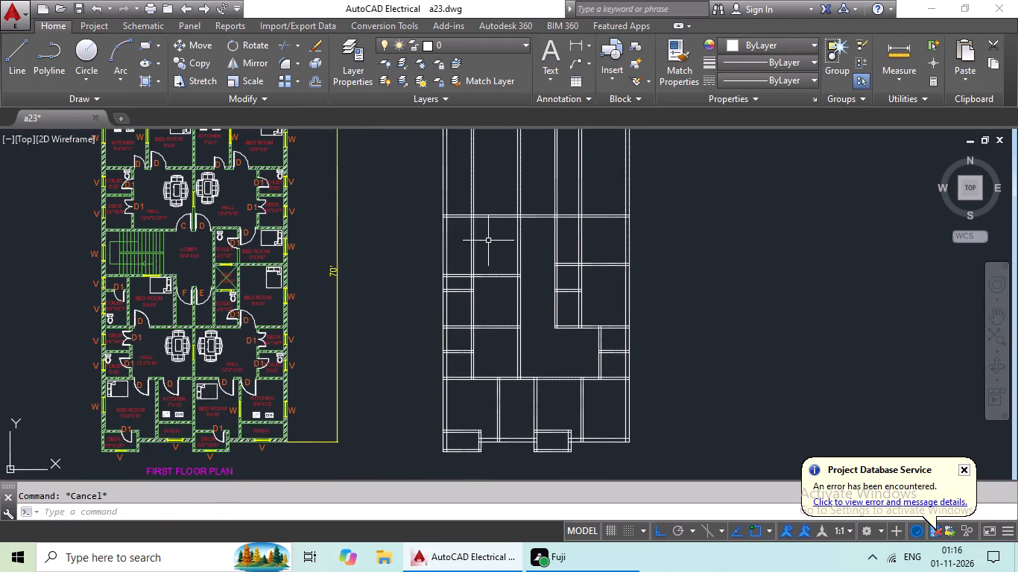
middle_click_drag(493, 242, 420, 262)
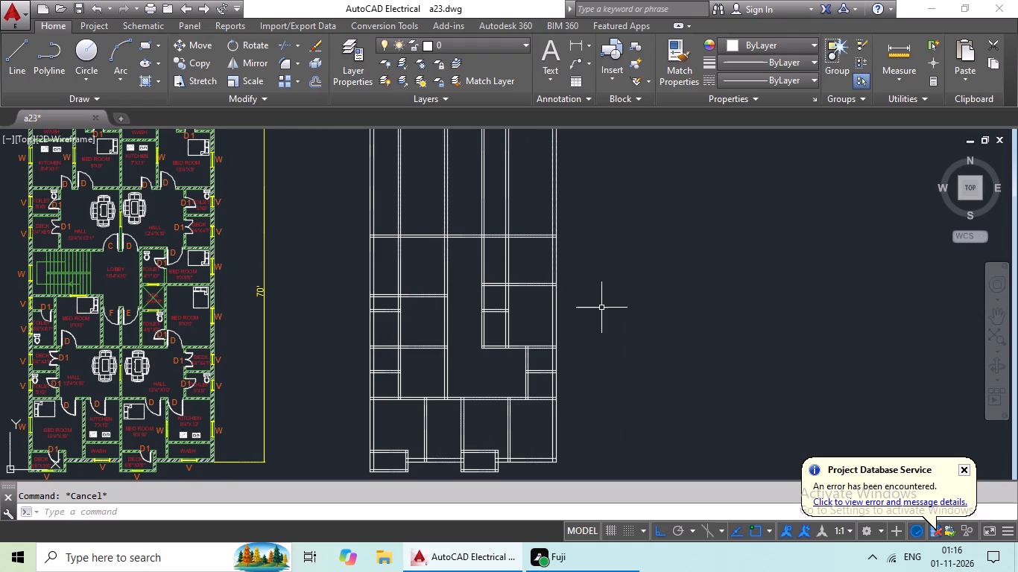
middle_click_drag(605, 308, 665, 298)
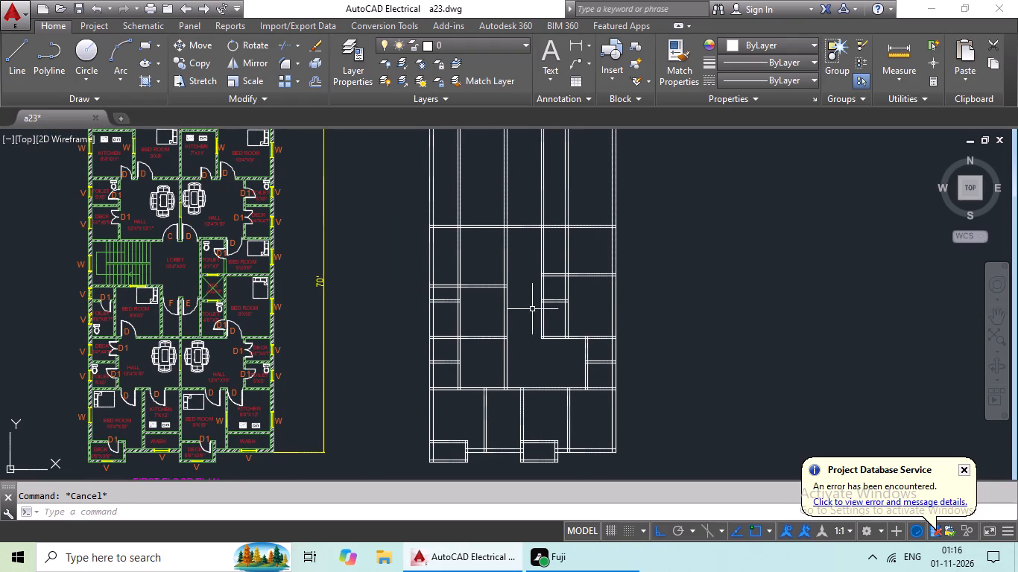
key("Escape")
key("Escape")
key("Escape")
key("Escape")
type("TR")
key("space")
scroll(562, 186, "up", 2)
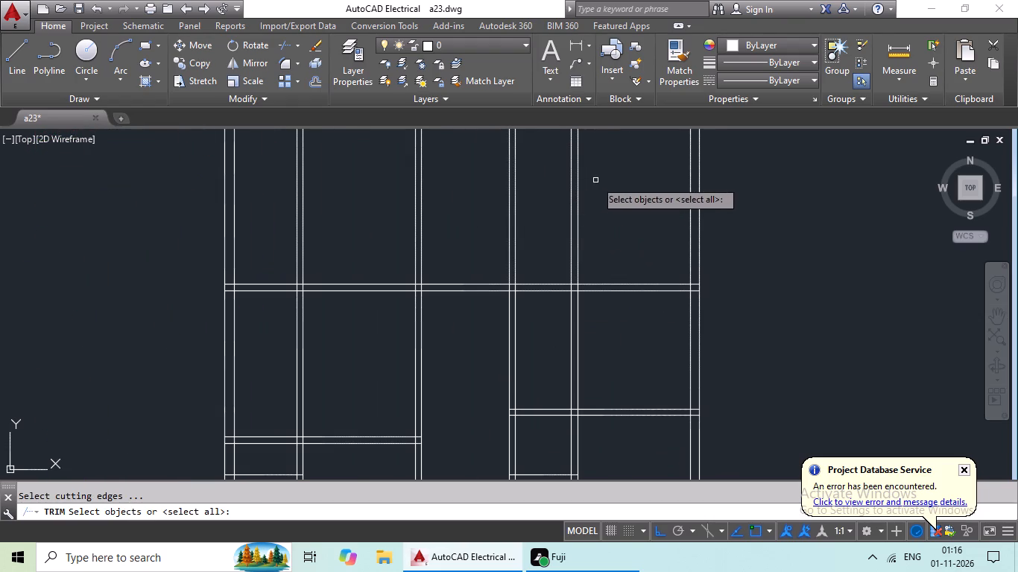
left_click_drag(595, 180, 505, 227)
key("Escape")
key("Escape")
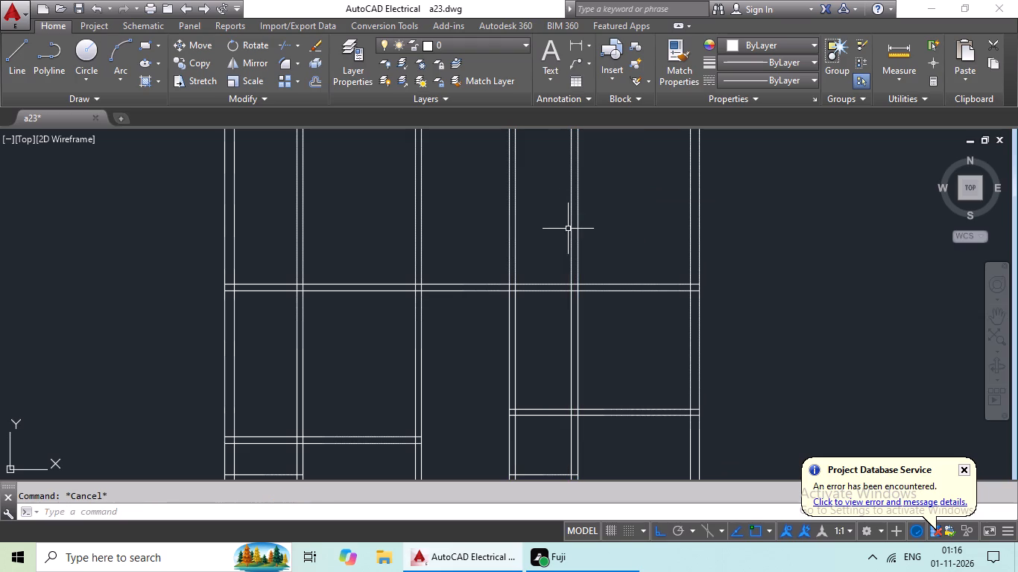
Trim away the four interior vertical walls' lines above the new horizontal wall over the staircase, lobby and right bedroom.
type("TR")
key("space")
key("space")
left_click_drag(599, 215, 540, 248)
left_click(540, 249)
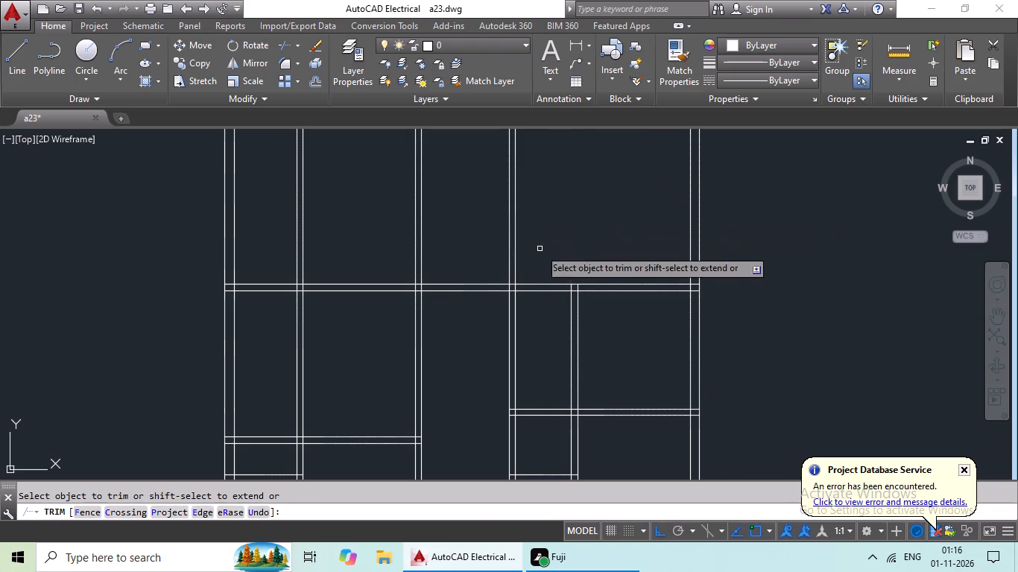
left_click_drag(562, 219, 466, 252)
left_click(466, 252)
left_click_drag(514, 211, 329, 251)
left_click(332, 248)
left_click_drag(402, 215, 292, 244)
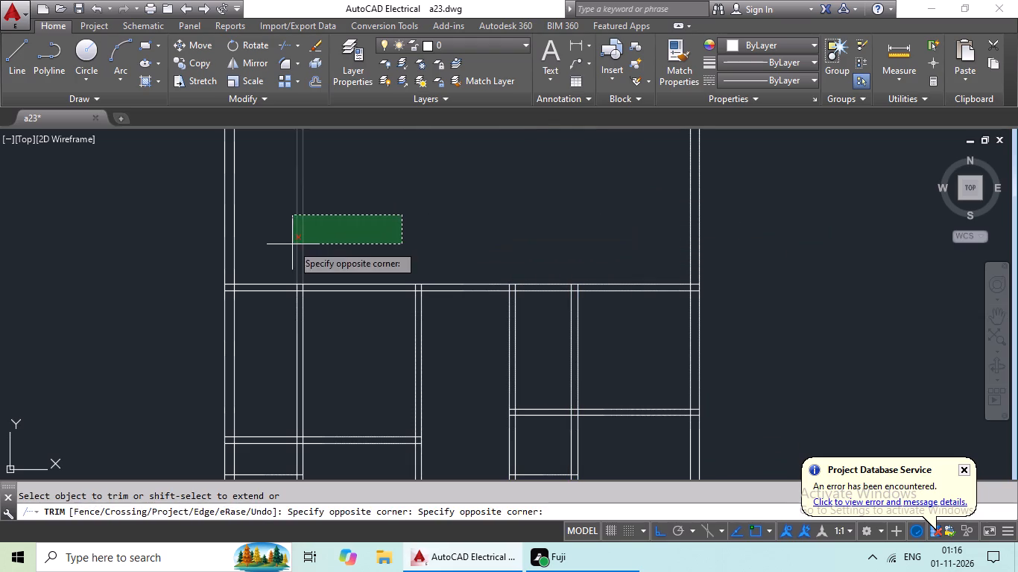
left_click(292, 244)
Trim the two interior vertical walls out of the staircase and lobby area, between the long upper wall and the left bedroom's top wall.
middle_click_drag(434, 219, 459, 174)
middle_click_drag(478, 311, 475, 236)
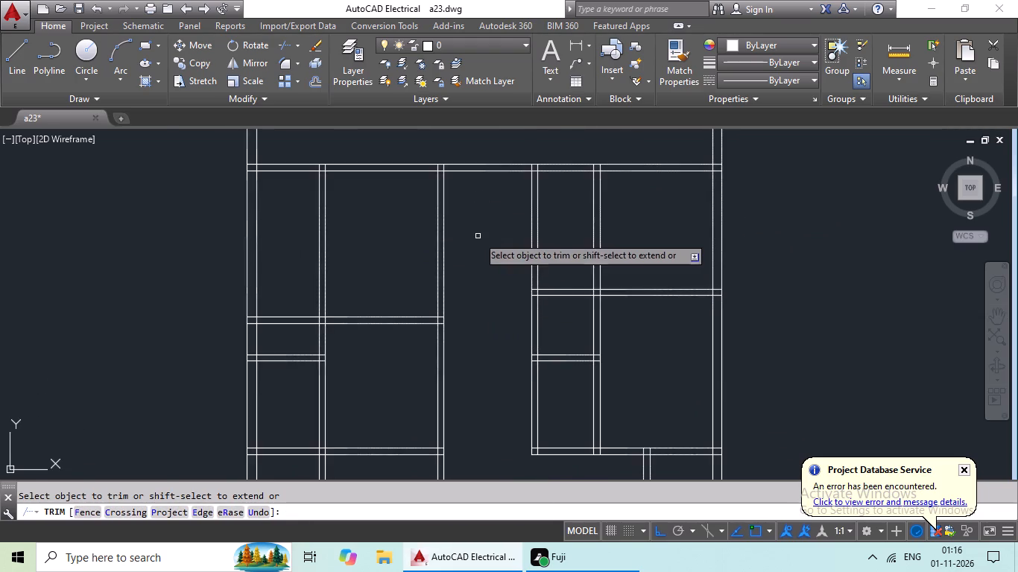
scroll(481, 240, "down", 1)
middle_click_drag(483, 250, 466, 282)
scroll(482, 282, "down", 1)
middle_click_drag(483, 282, 487, 298)
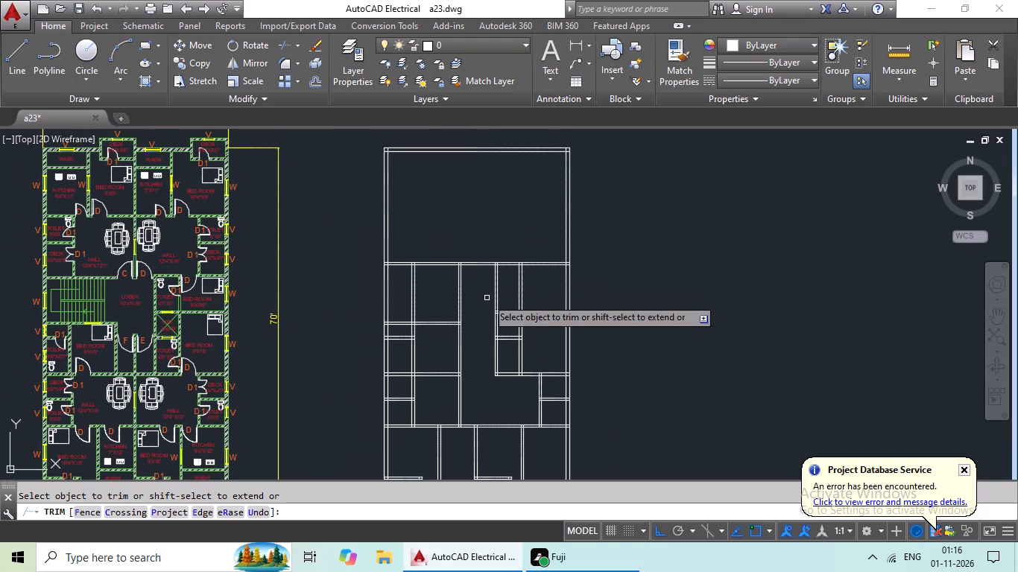
scroll(470, 300, "up", 2)
left_click_drag(478, 263, 320, 310)
left_click(320, 310)
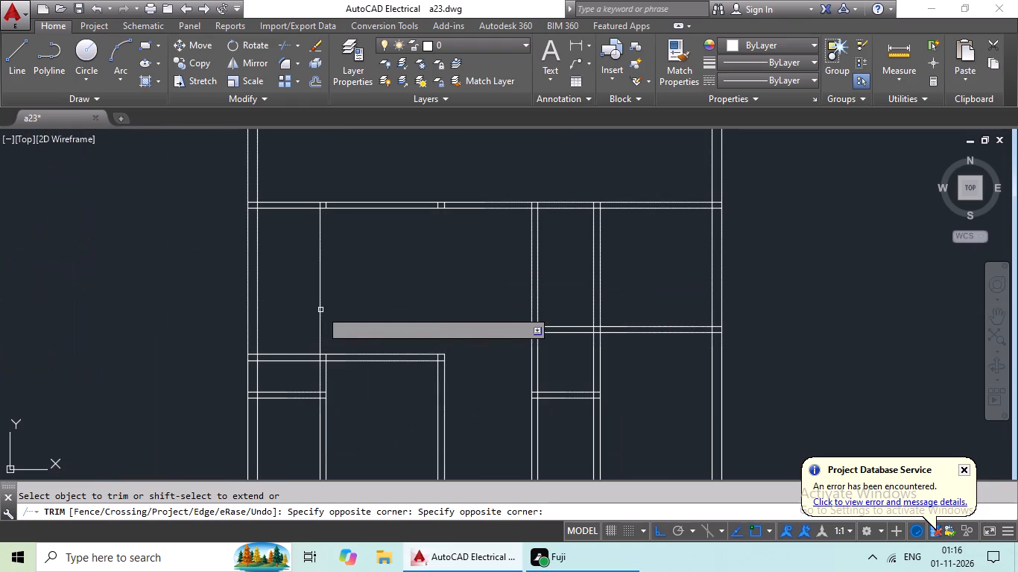
left_click_drag(386, 264, 283, 317)
left_click(283, 317)
Compare the redrawn staircase, lobby and bedroom walls with the finished reference plan.
scroll(367, 288, "down", 2)
middle_click_drag(369, 287, 353, 343)
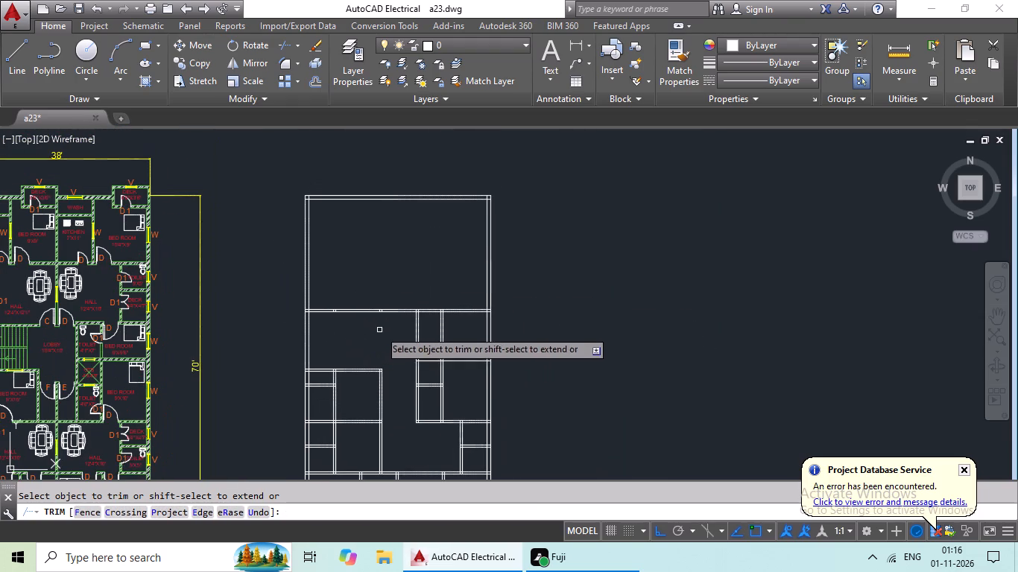
middle_click_drag(374, 325, 453, 292)
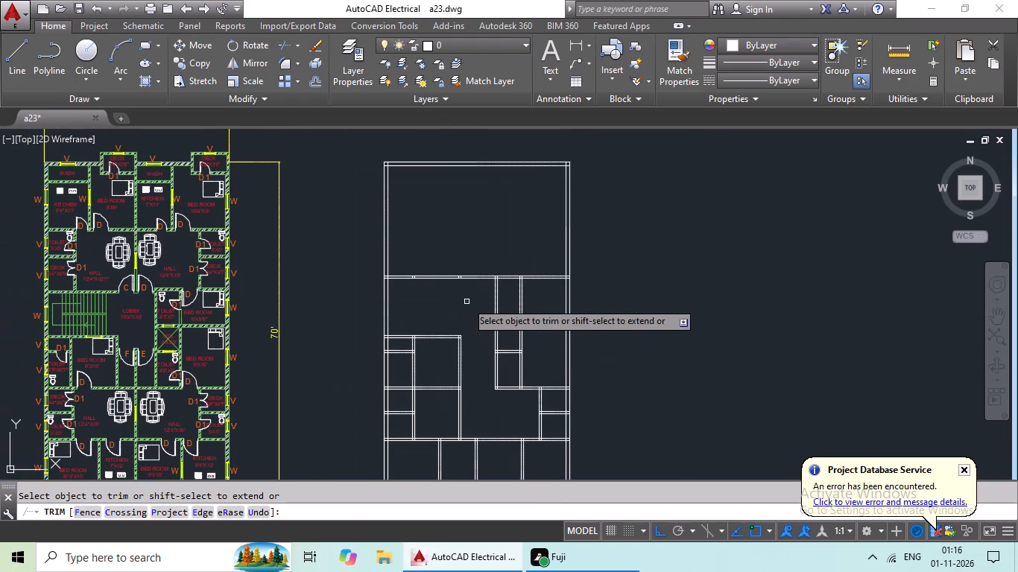
middle_click_drag(476, 301, 444, 306)
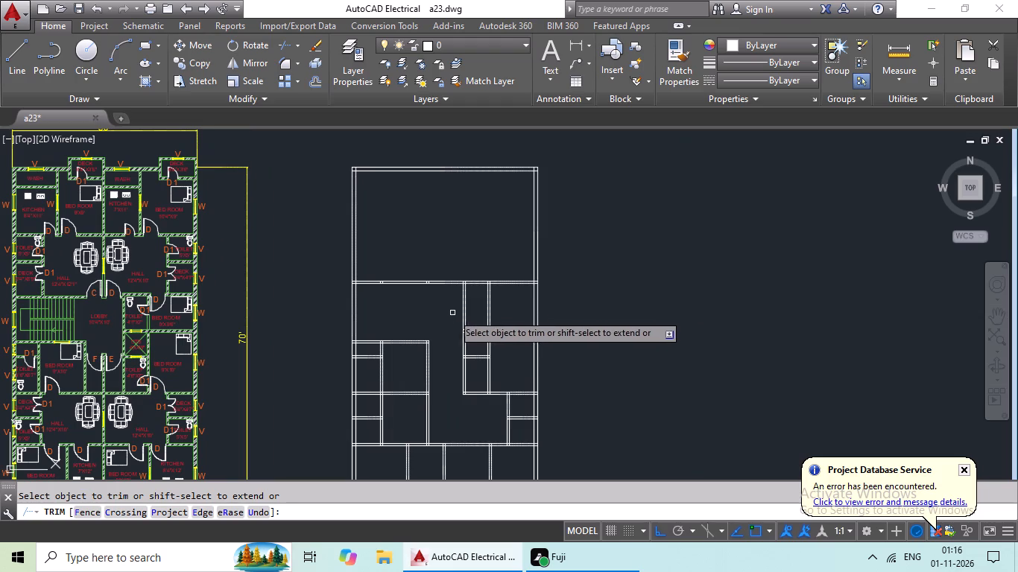
scroll(441, 396, "up", 2)
scroll(441, 396, "down", 2)
middle_click_drag(441, 397, 443, 396)
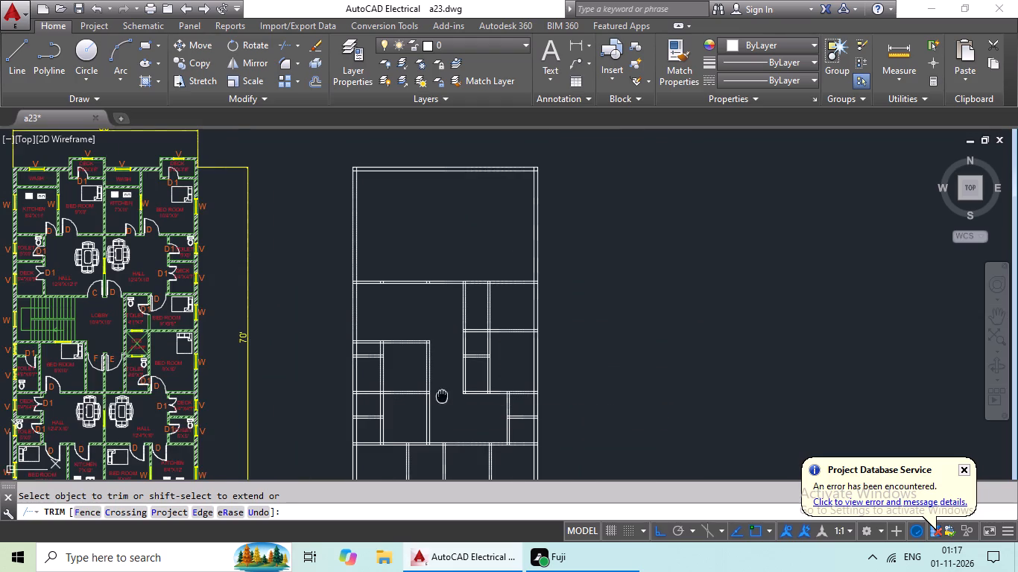
middle_click_drag(443, 396, 464, 388)
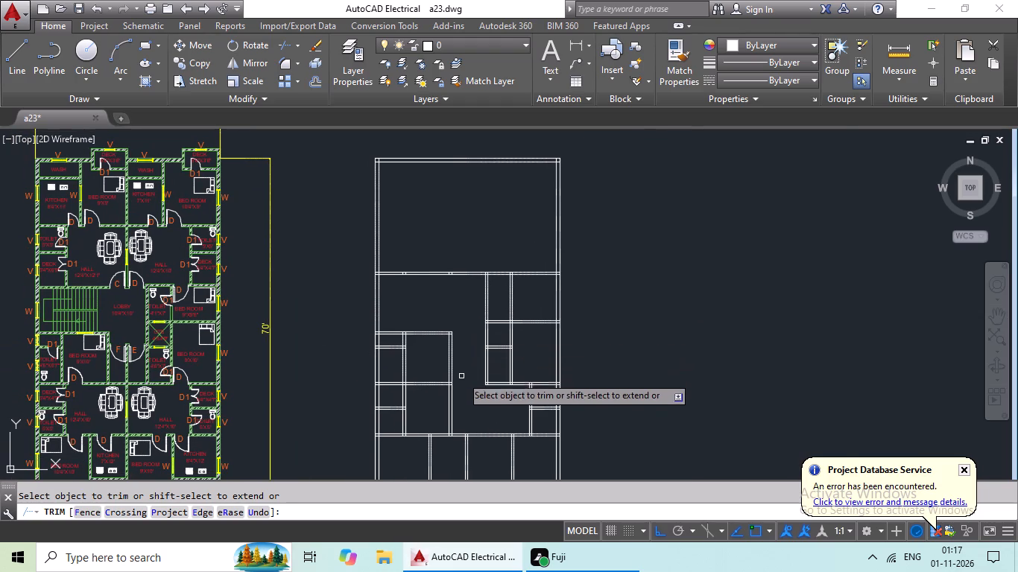
Compare the redrawn left bedroom, toilet and deck walls with the same rooms in the finished reference plan.
scroll(461, 376, "up", 3)
middle_click_drag(463, 377, 559, 369)
scroll(571, 366, "down", 1)
middle_click(660, 346)
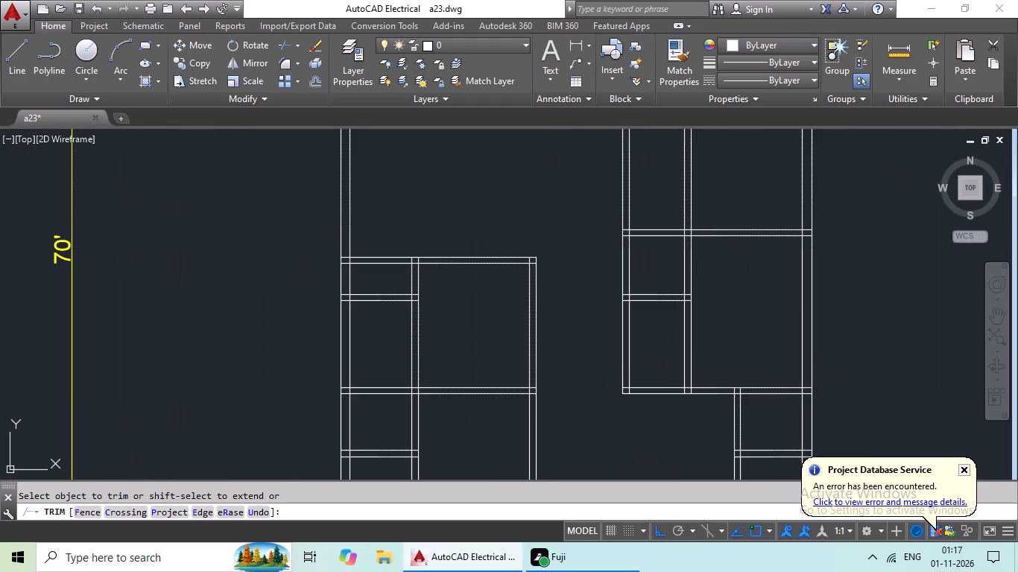
middle_click_drag(483, 360, 609, 343)
middle_click_drag(543, 345, 652, 322)
scroll(659, 316, "down", 2)
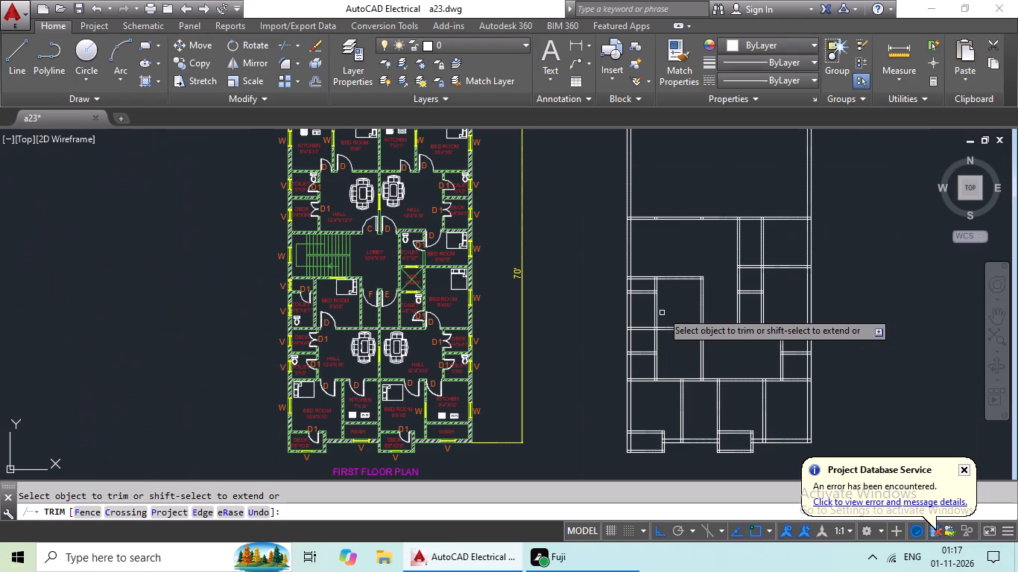
middle_click_drag(683, 305, 608, 322)
middle_click_drag(612, 325, 529, 369)
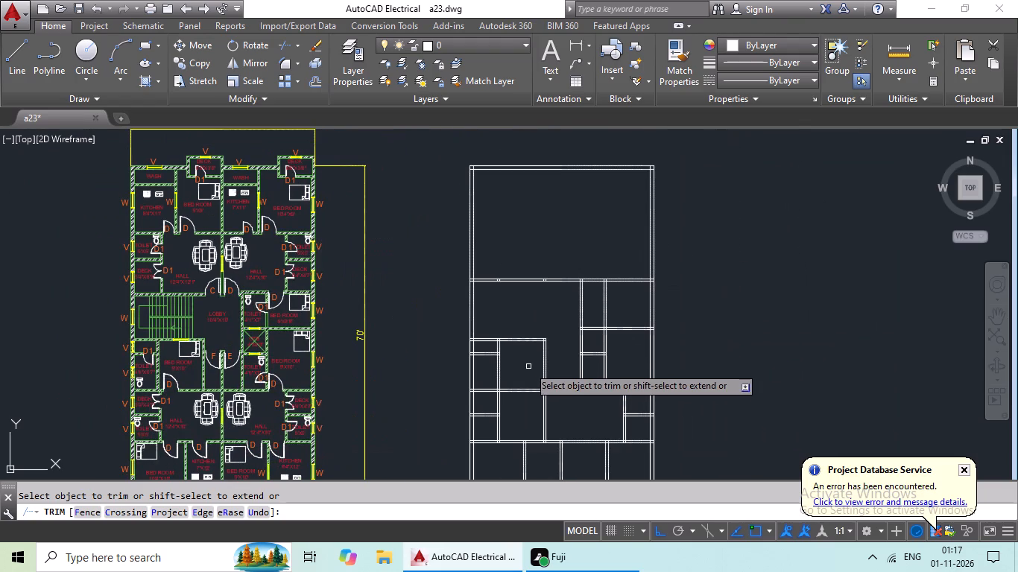
scroll(429, 367, "up", 2)
middle_click_drag(429, 367, 595, 338)
scroll(613, 336, "down", 1)
middle_click_drag(606, 336, 552, 336)
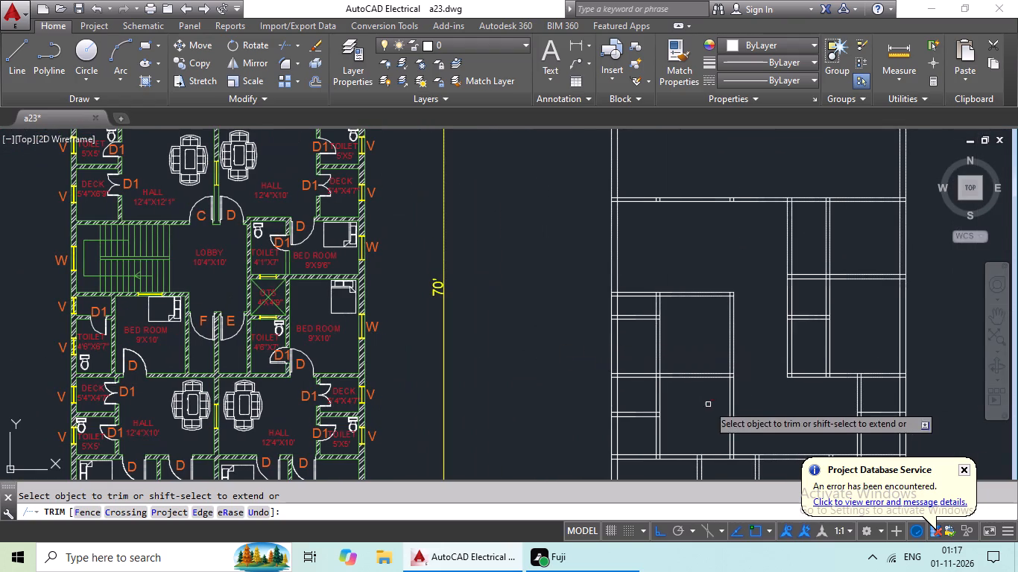
middle_click_drag(659, 352, 610, 352)
scroll(648, 365, "down", 1)
middle_click_drag(644, 363, 535, 343)
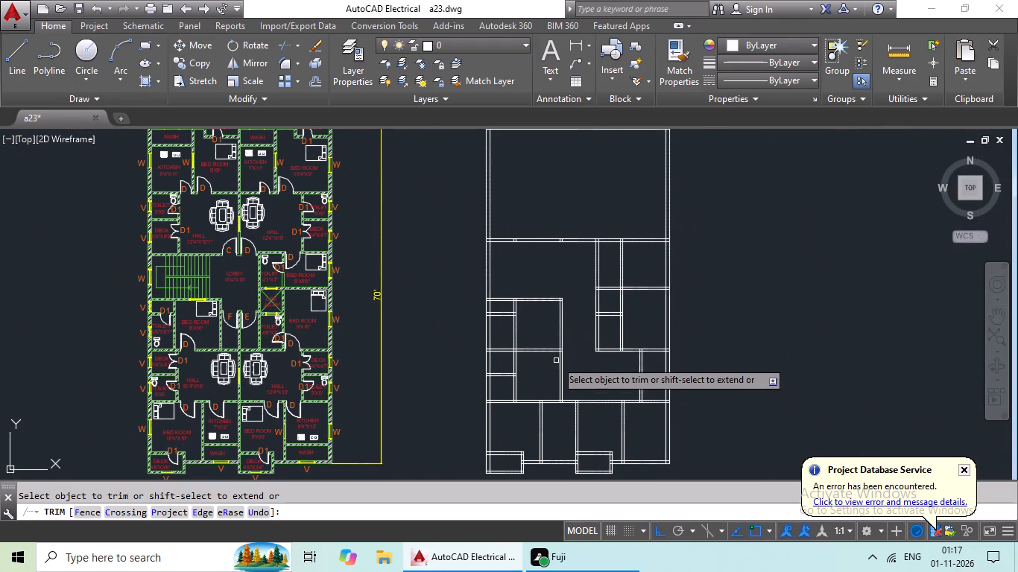
key("Escape")
key("Escape")
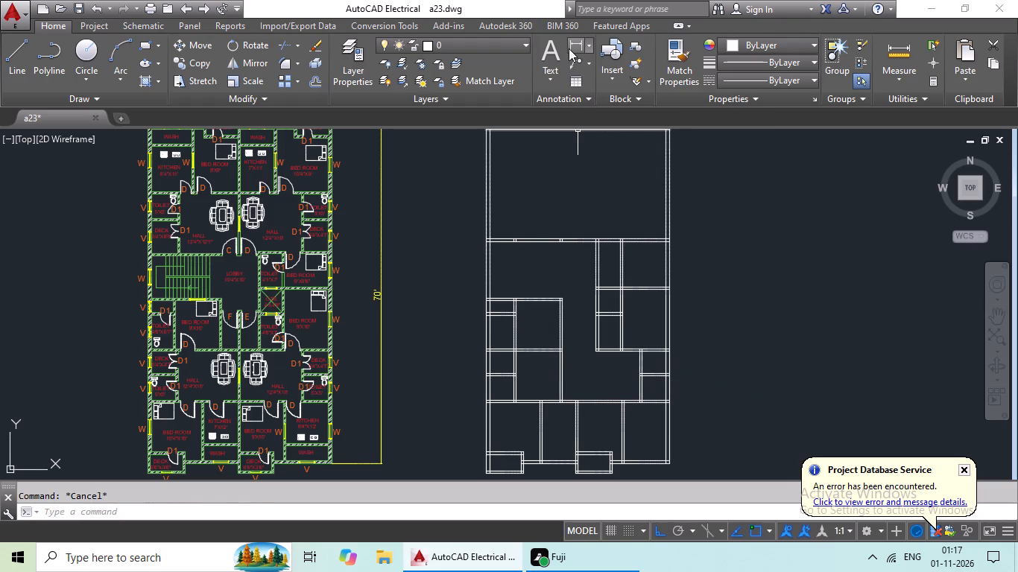
Measure the inside width of the left 4'6"X6'7" toilet in the reference plan.
left_click(569, 48)
scroll(151, 321, "up", 4)
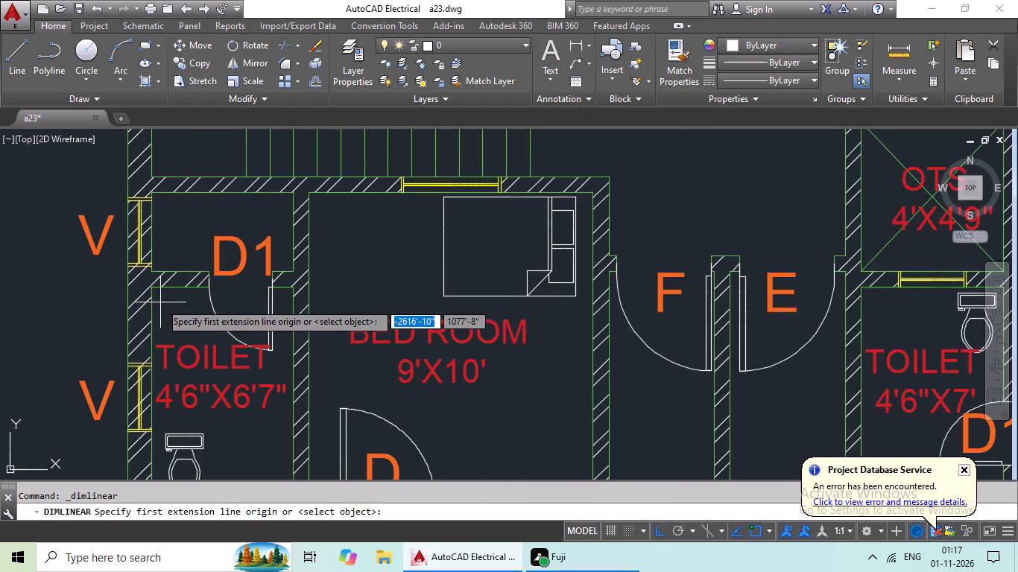
left_click(156, 291)
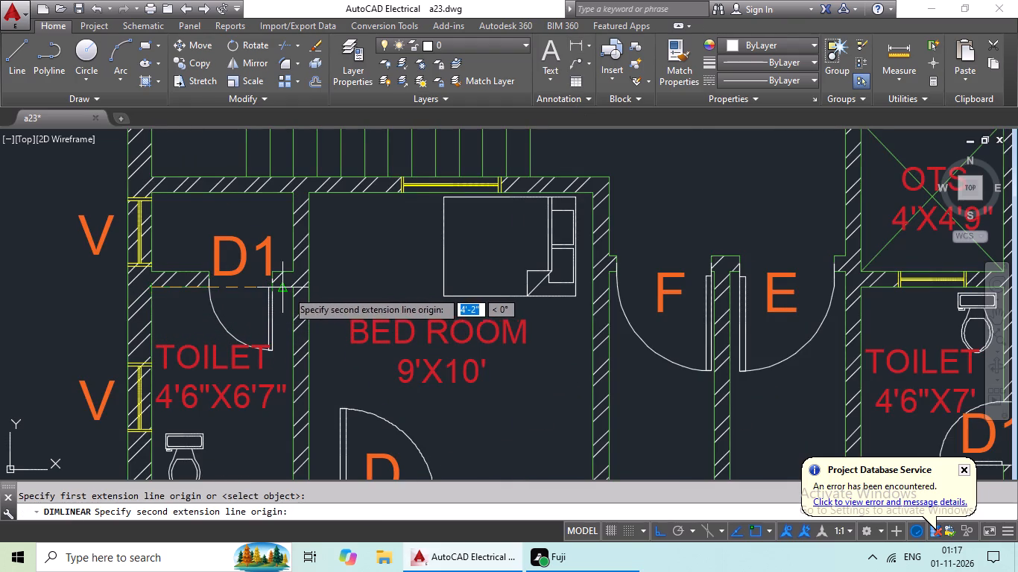
left_click_drag(292, 291, 292, 299)
key("Escape")
scroll(292, 320, "down", 1)
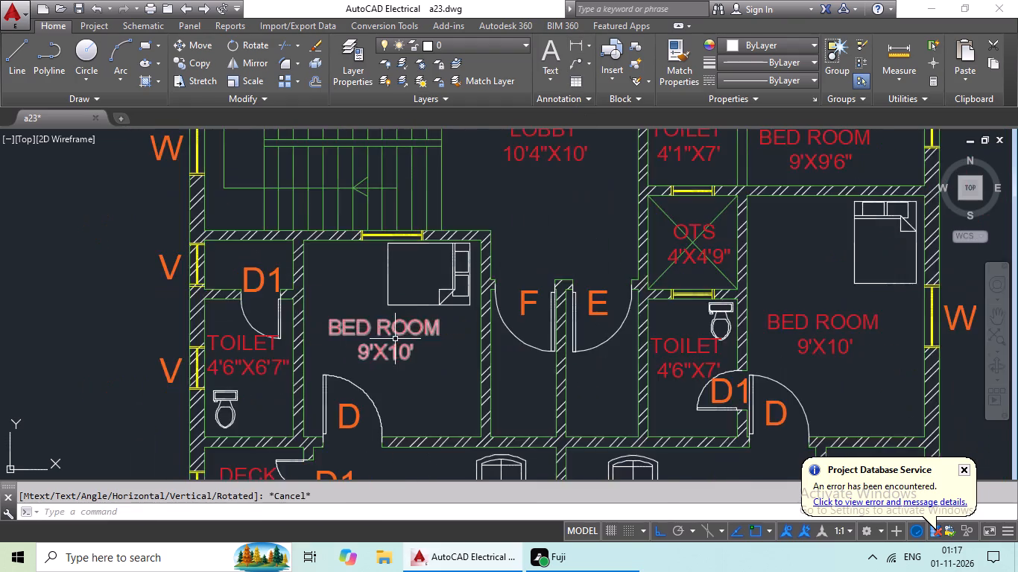
Measure the inside width of the matching left toilet in the redrawn plan.
scroll(402, 340, "down", 2)
middle_click_drag(411, 346, 247, 352)
middle_click_drag(421, 366, 251, 374)
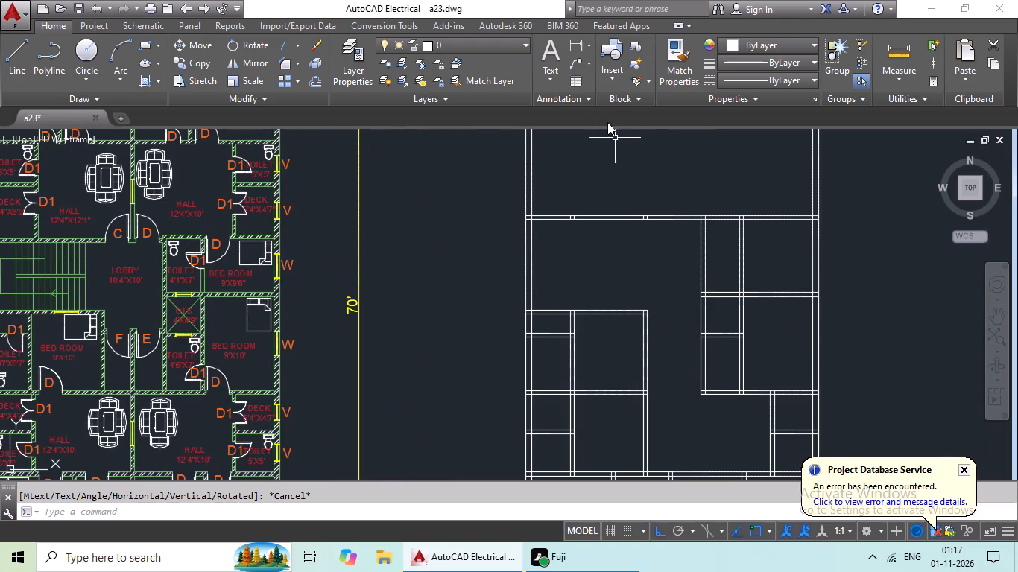
left_click(577, 44)
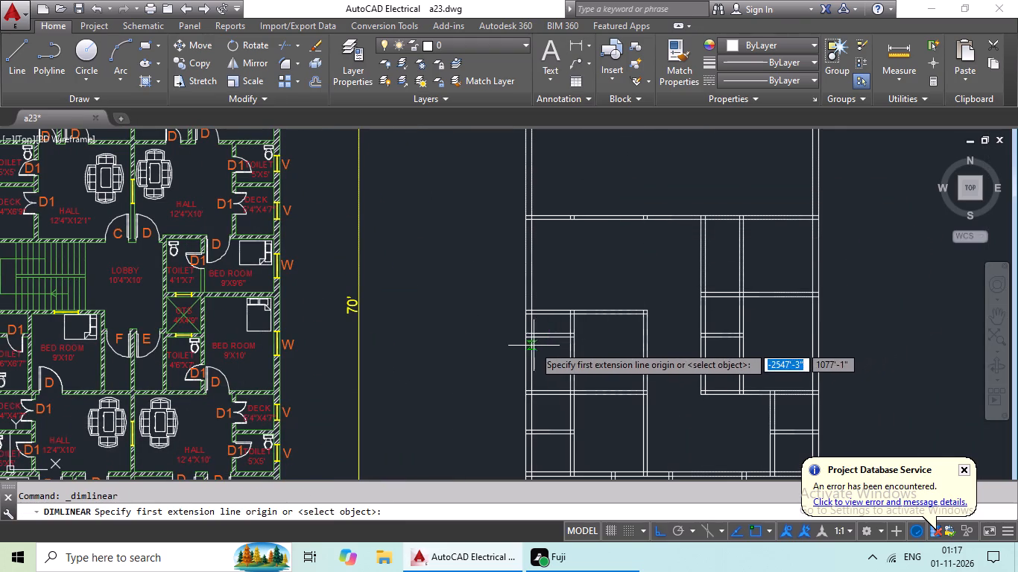
scroll(535, 342, "up", 3)
left_click(525, 329)
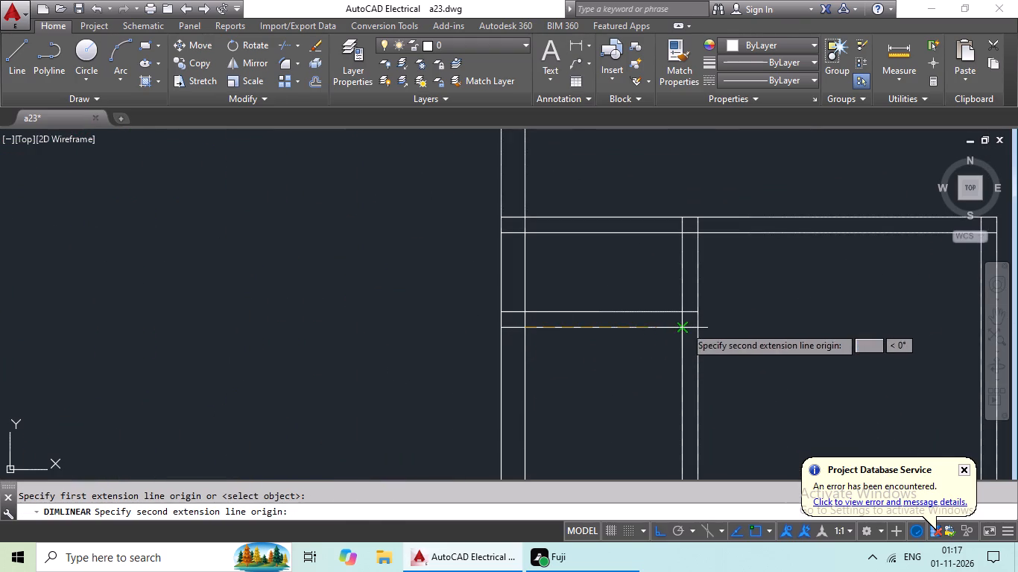
left_click_drag(685, 326, 682, 339)
scroll(669, 380, "up", 1)
scroll(671, 375, "down", 5)
key("Escape")
key("Escape")
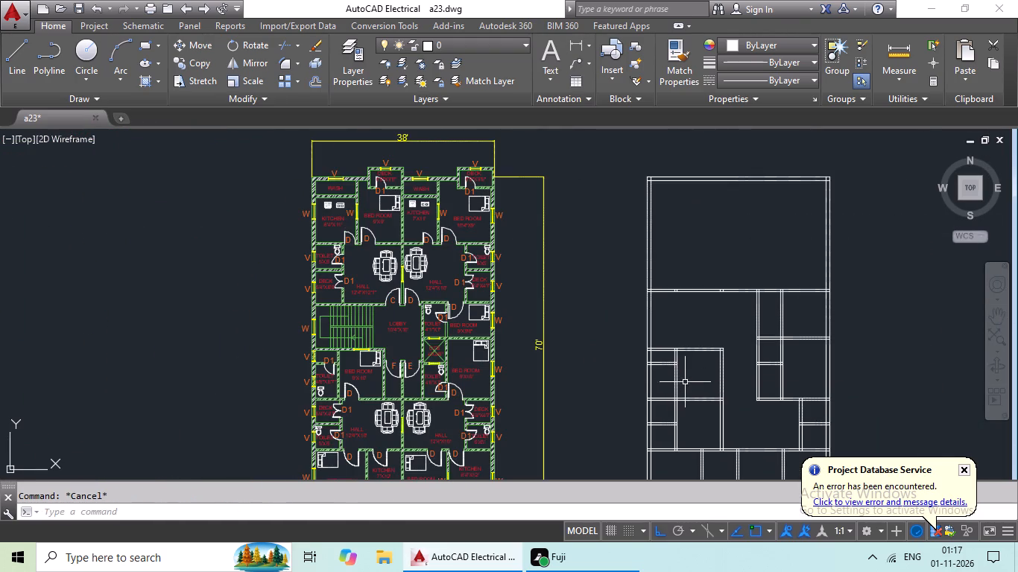
Erase the redrawn left bedroom, toilet and deck partition walls between the staircase area and the lower bedrooms' top wall.
middle_click_drag(690, 390, 616, 308)
scroll(684, 343, "up", 1)
left_click_drag(658, 273, 601, 340)
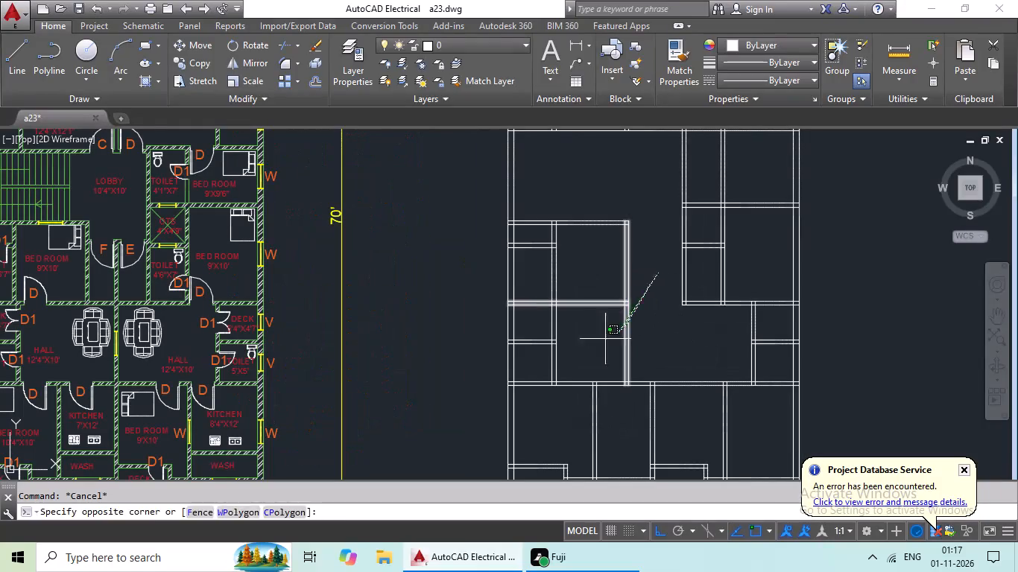
left_click_drag(601, 340, 537, 286)
left_click_drag(599, 188, 516, 261)
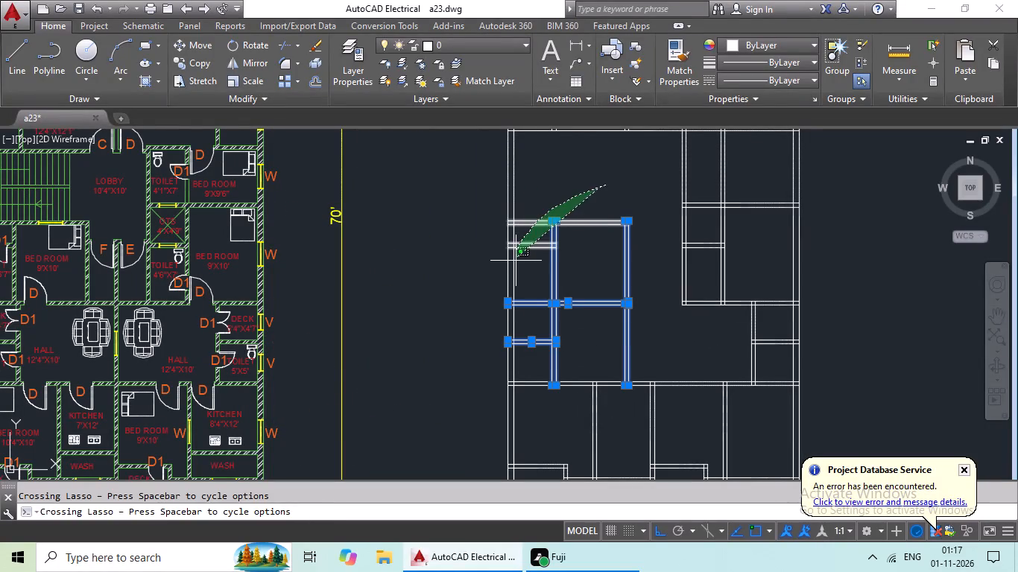
left_click_drag(516, 261, 516, 264)
key("Delete")
middle_click_drag(625, 280, 690, 272)
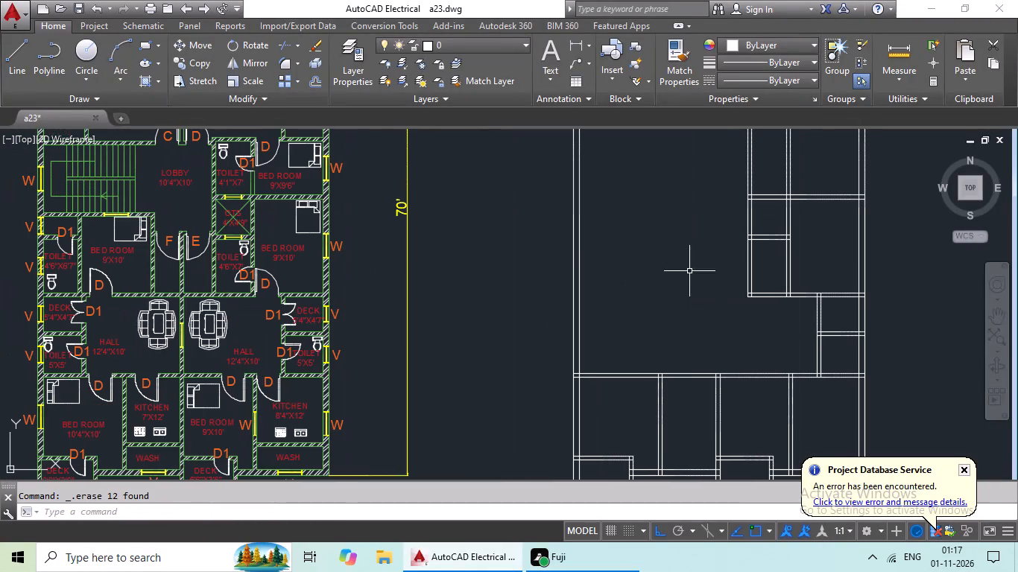
key("Escape")
key("Escape")
middle_click_drag(651, 253, 671, 212)
key("Escape")
key("Escape")
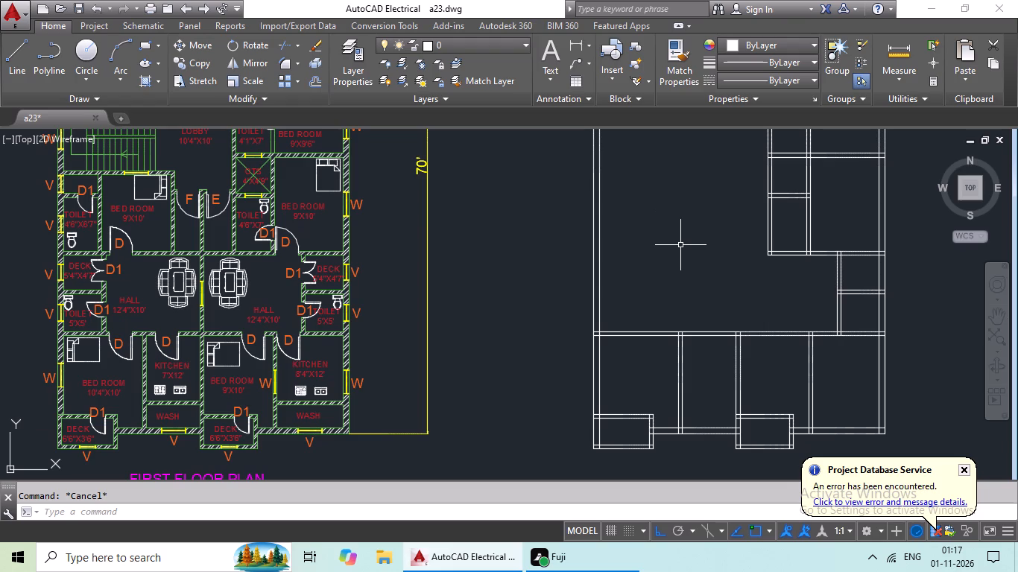
Offset the left outer wall's inner line 5' inward for the left toilet and deck partition.
key("o")
key("Return")
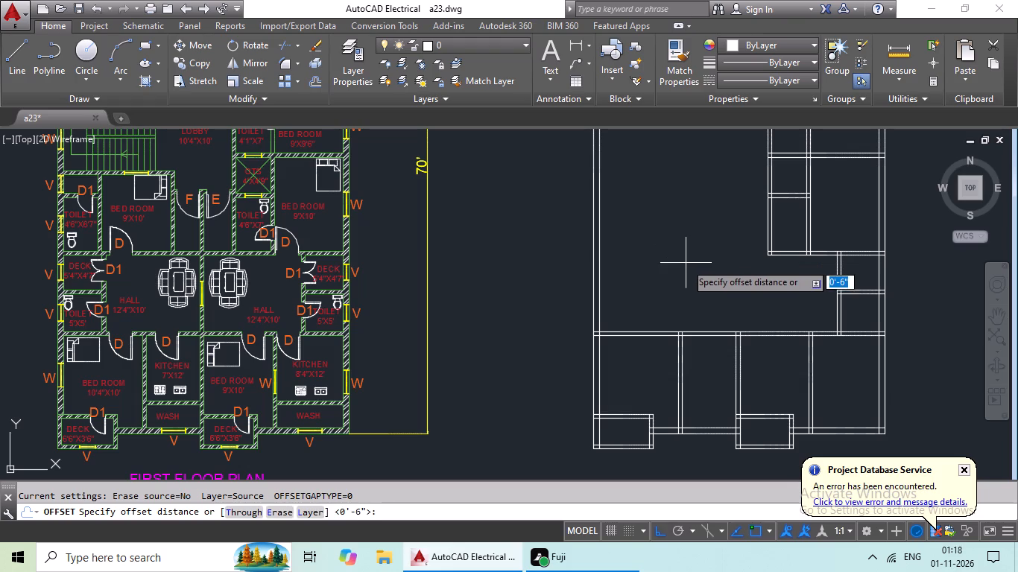
key("Escape")
key("o")
key("Return")
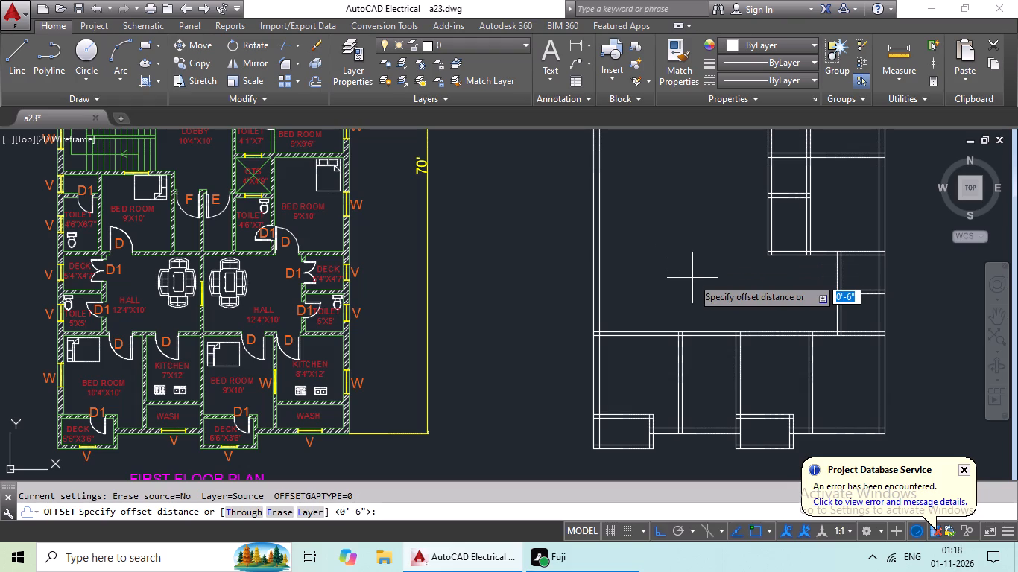
type("5'")
key("Return")
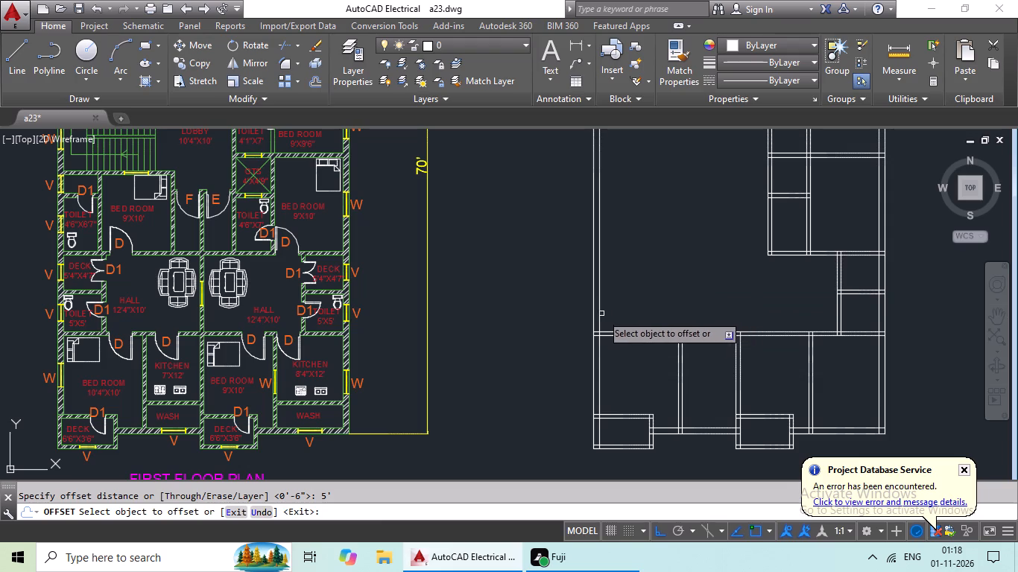
left_click_drag(601, 314, 615, 311)
left_click(654, 300)
key("Escape")
key("Escape")
key("Escape")
Offset the new vertical partition line 6" further inward to give the wall its thickness.
key("o")
key("Return")
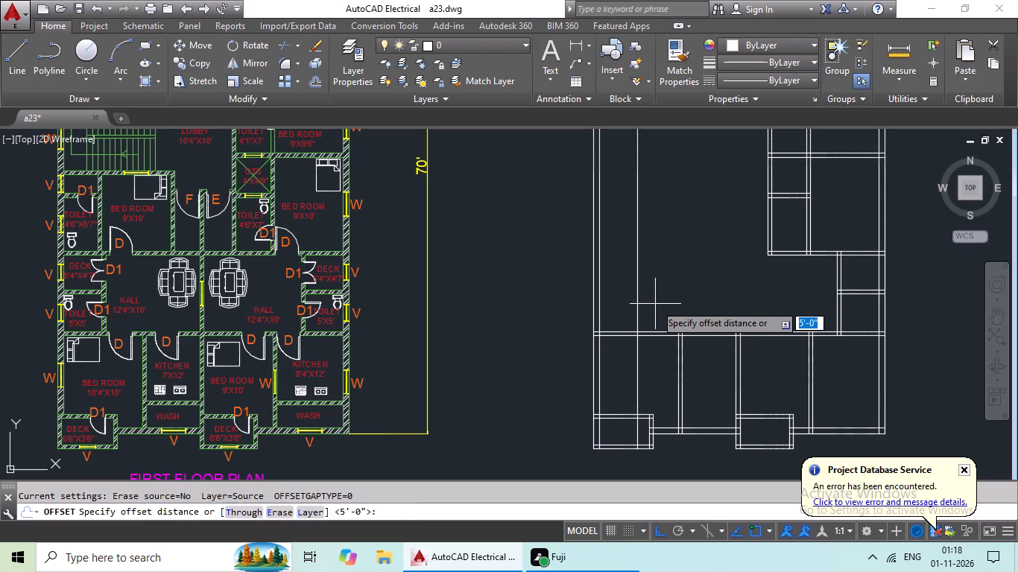
key("6")
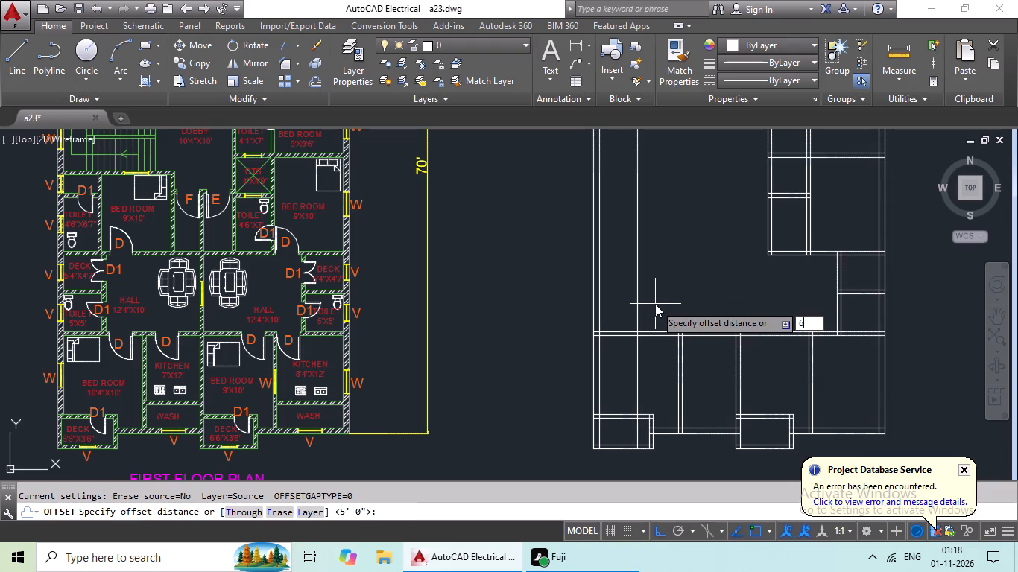
key("shift+quotedbl")
key("Return")
left_click(639, 281)
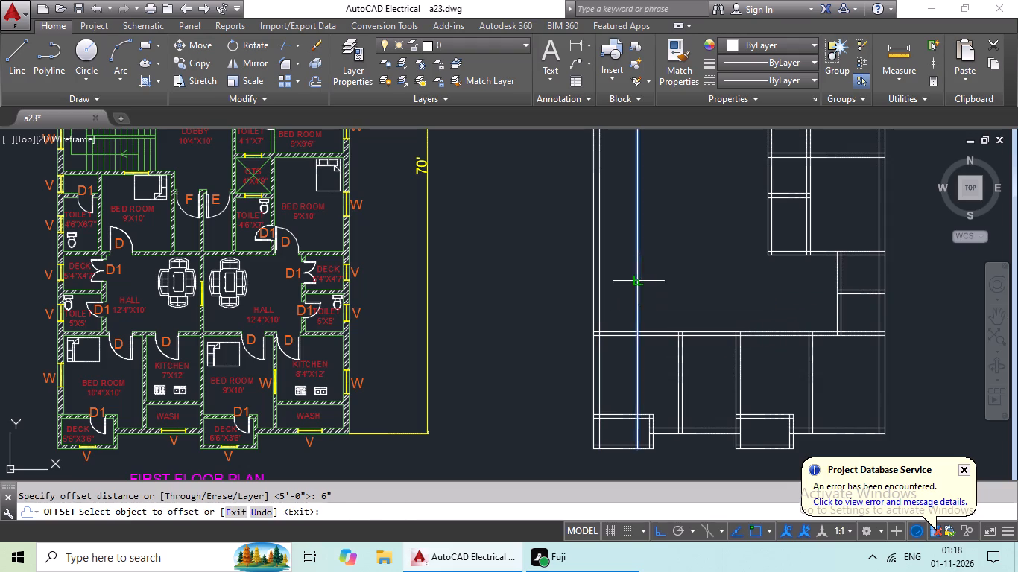
left_click(688, 265)
key("Escape")
key("Escape")
key("y")
key("Escape")
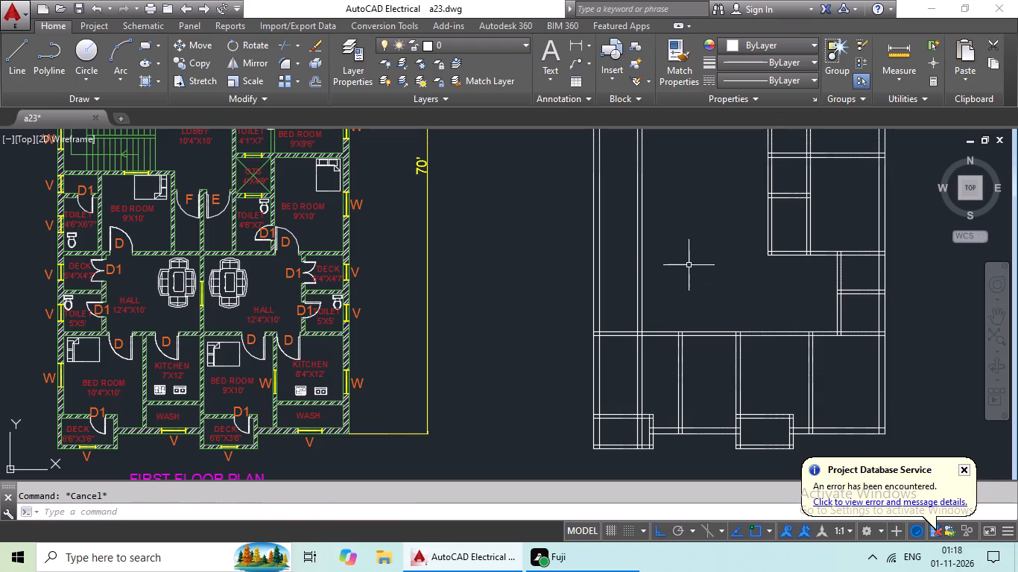
Trim both lines of the new vertical wall out of the lower-left deck.
type("TR")
key("space")
key("space")
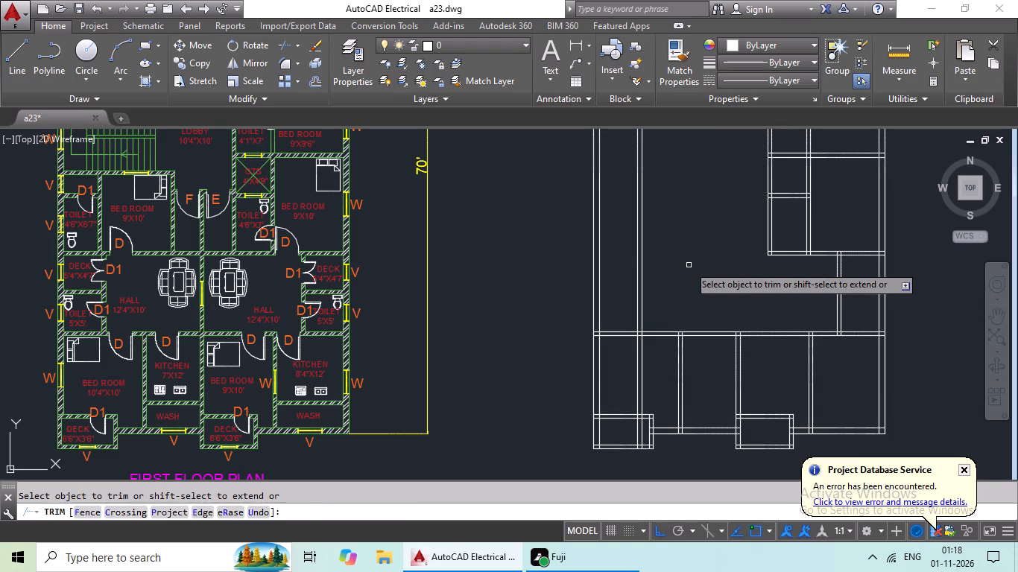
scroll(628, 441, "up", 3)
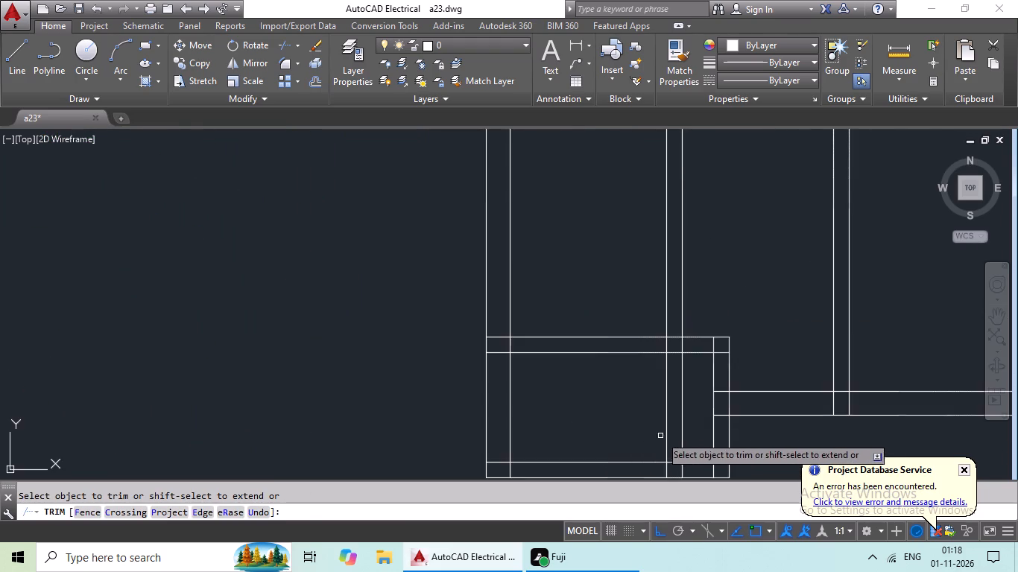
scroll(674, 431, "up", 3)
left_click_drag(744, 352, 549, 467)
scroll(627, 395, "down", 1)
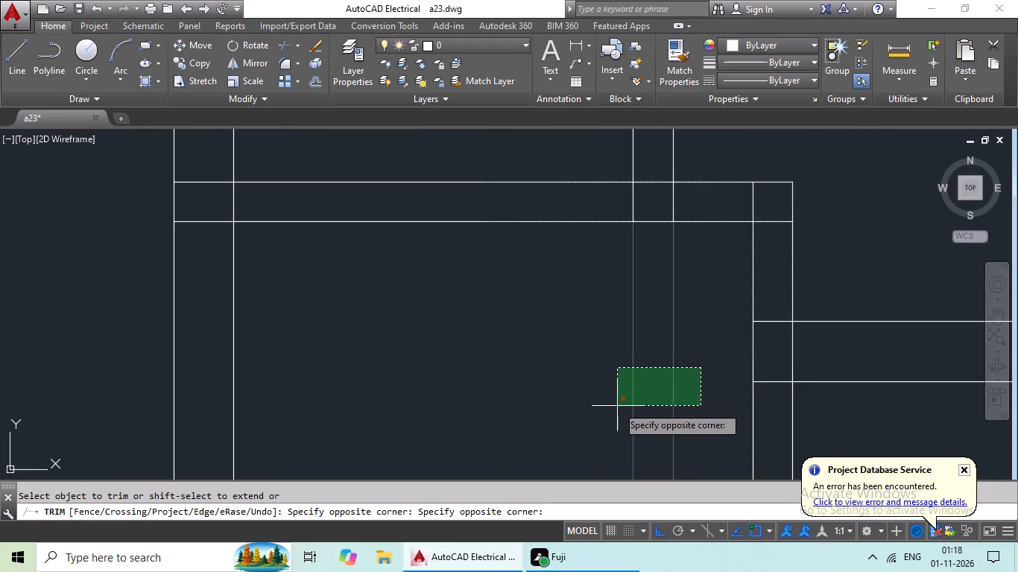
left_click(610, 420)
scroll(634, 390, "down", 3)
scroll(682, 261, "down", 2)
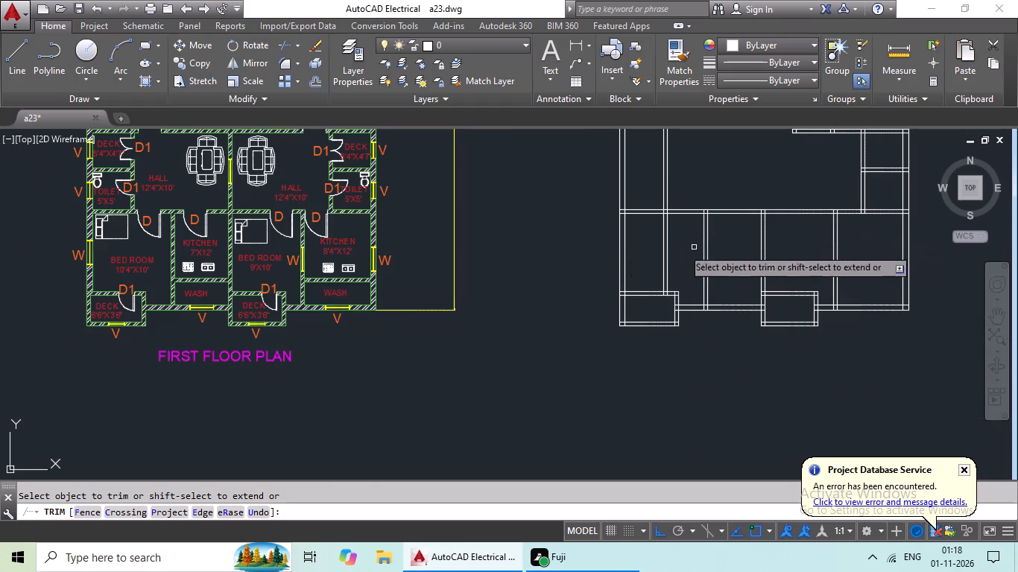
Trim both lines of the new vertical wall out of the lower-left bedroom, below its top wall.
scroll(686, 231, "up", 2)
left_click_drag(690, 226, 572, 296)
left_click(578, 294)
scroll(632, 274, "down", 2)
middle_click_drag(634, 272, 550, 427)
middle_click_drag(607, 314, 607, 322)
middle_click(610, 323)
key("Escape")
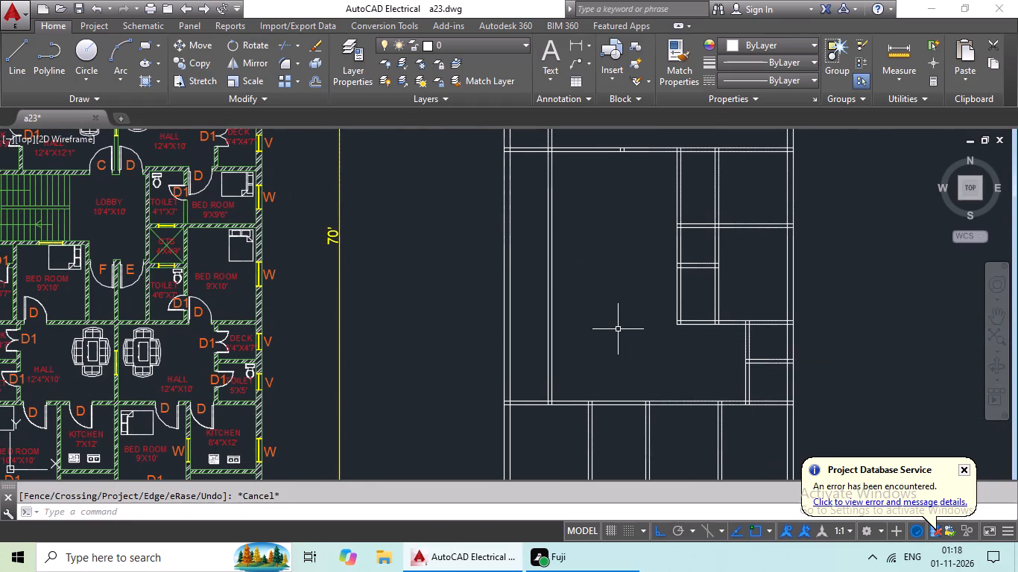
Offset the upper line of the lower bedrooms' top wall 5' upward for the left toilet's top wall.
key("o")
key("Return")
type("5'")
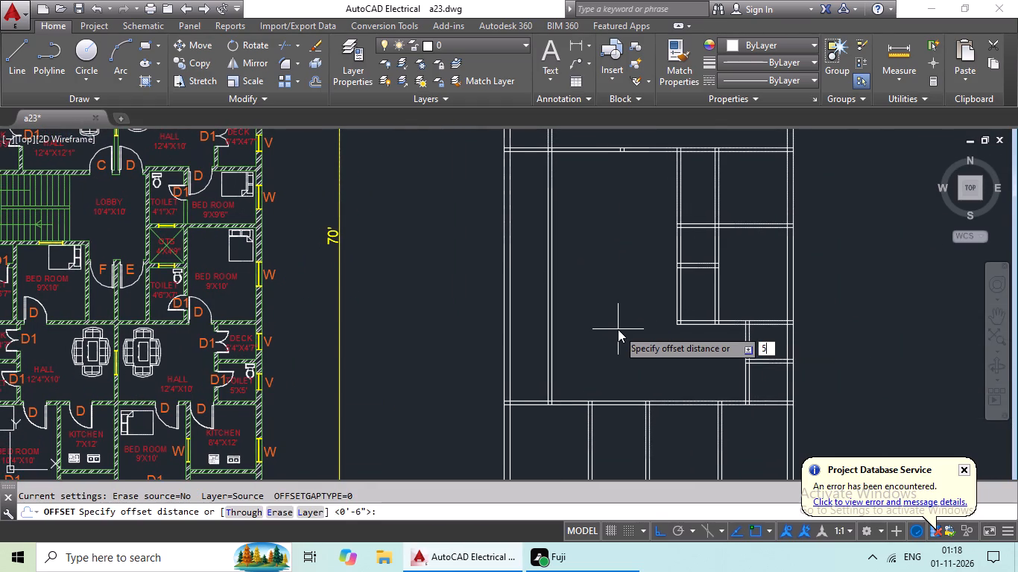
key("Return")
left_click_drag(525, 401, 533, 376)
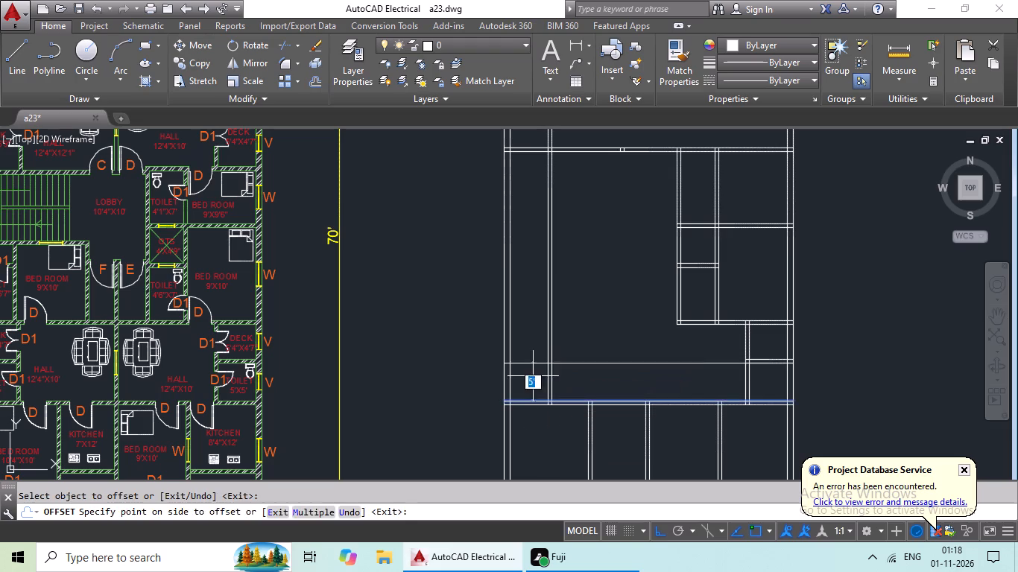
left_click(535, 337)
key("Escape")
key("Escape")
key("Escape")
Offset the new horizontal line above the left toilet 6" upward to give the wall its thickness.
key("o")
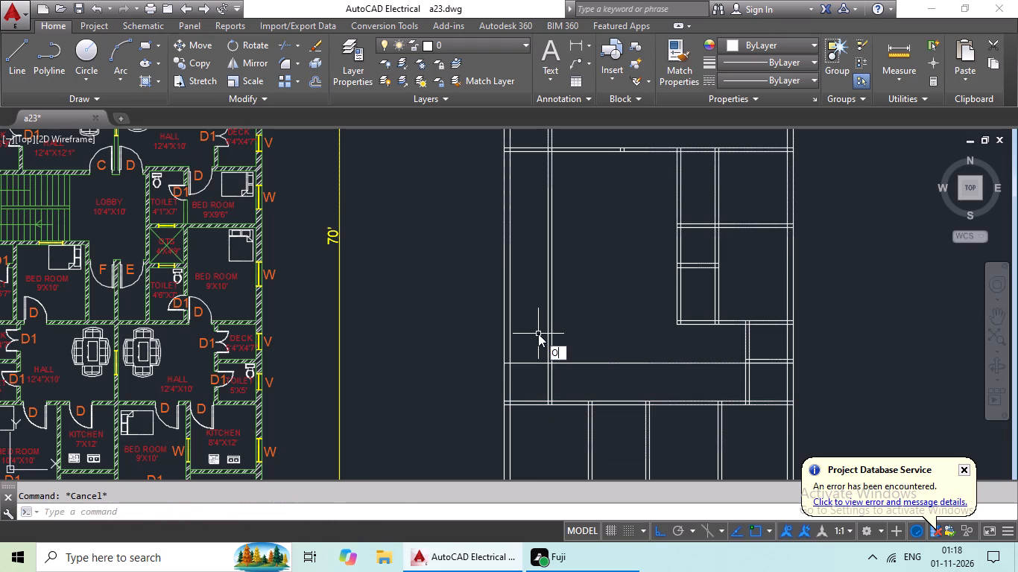
key("Return")
type("6\"")
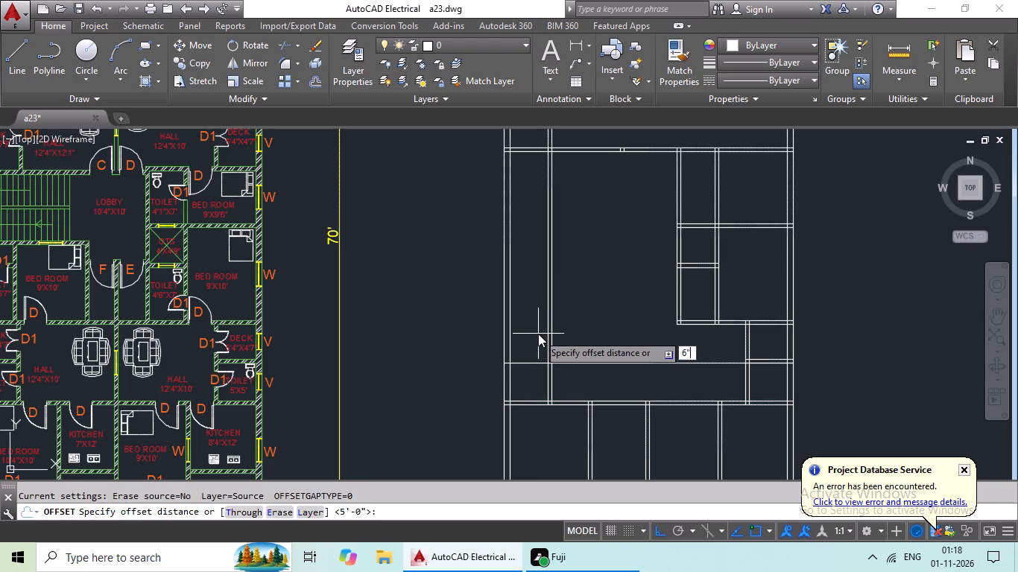
key("Return")
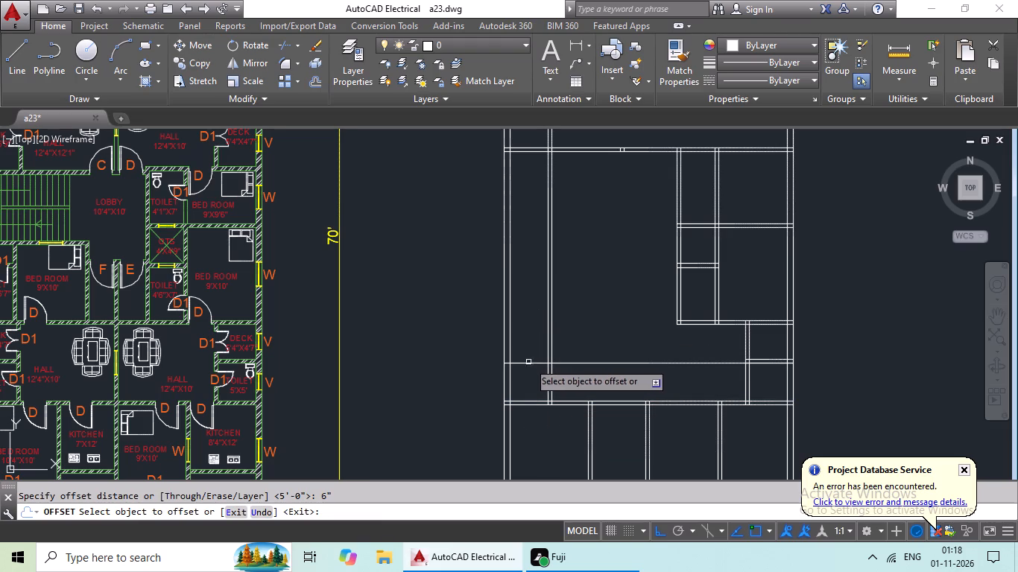
left_click_drag(528, 364, 531, 346)
left_click(532, 334)
scroll(604, 334, "down", 1)
middle_click(607, 333)
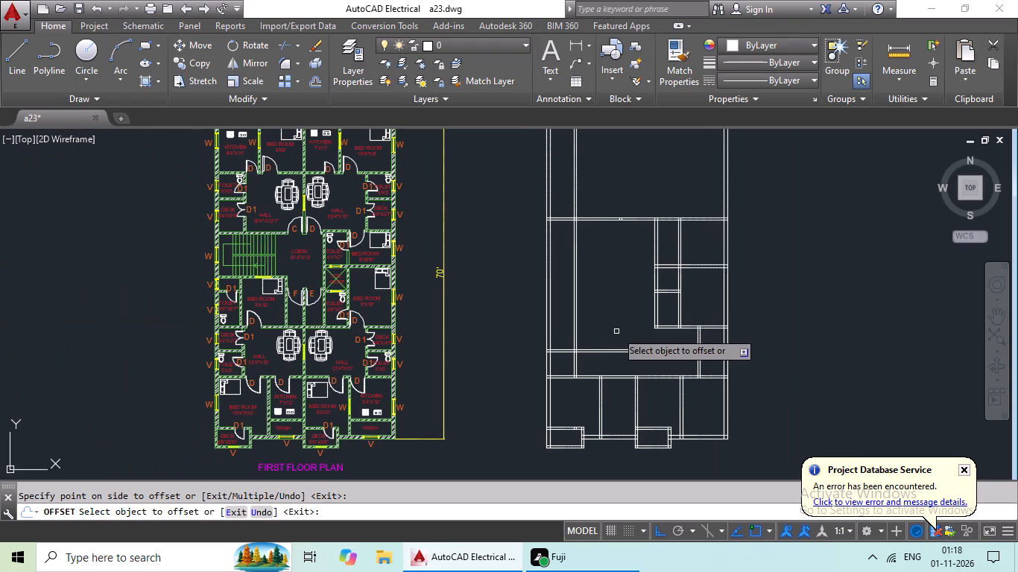
Examine the deck and toilet room sizes beside the lower right hall in the reference floor plan.
middle_click_drag(611, 331, 549, 337)
key("Escape")
key("Escape")
key("Escape")
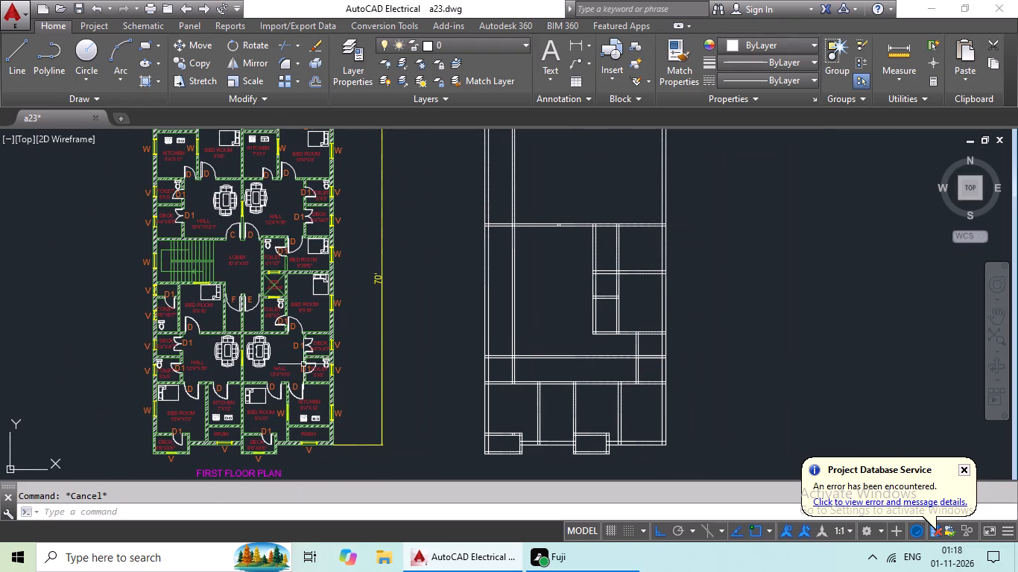
scroll(303, 364, "up", 3)
middle_click_drag(298, 362, 629, 385)
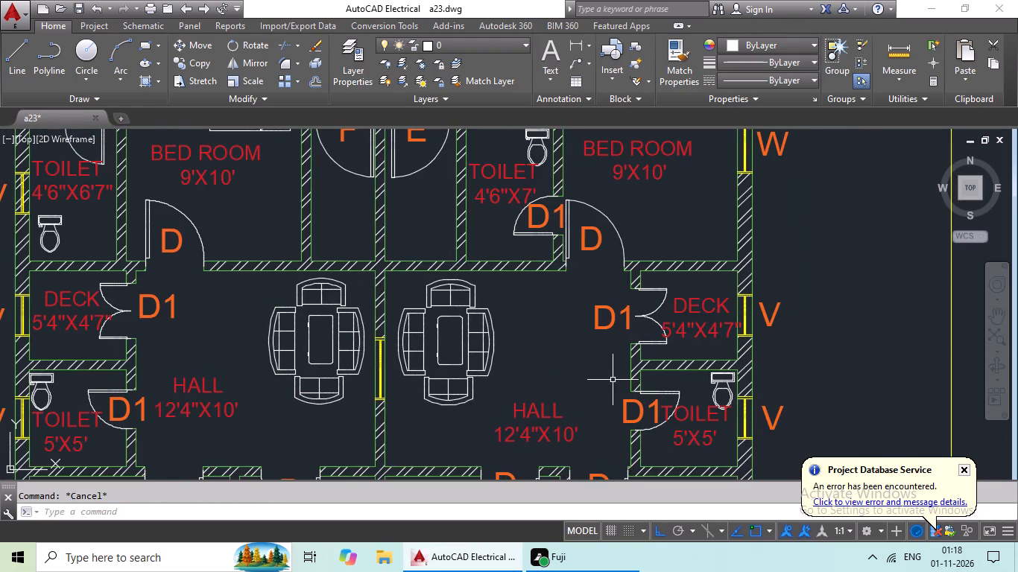
scroll(612, 380, "down", 1)
middle_click_drag(580, 384, 422, 389)
middle_click_drag(611, 384, 505, 389)
middle_click_drag(581, 387, 414, 373)
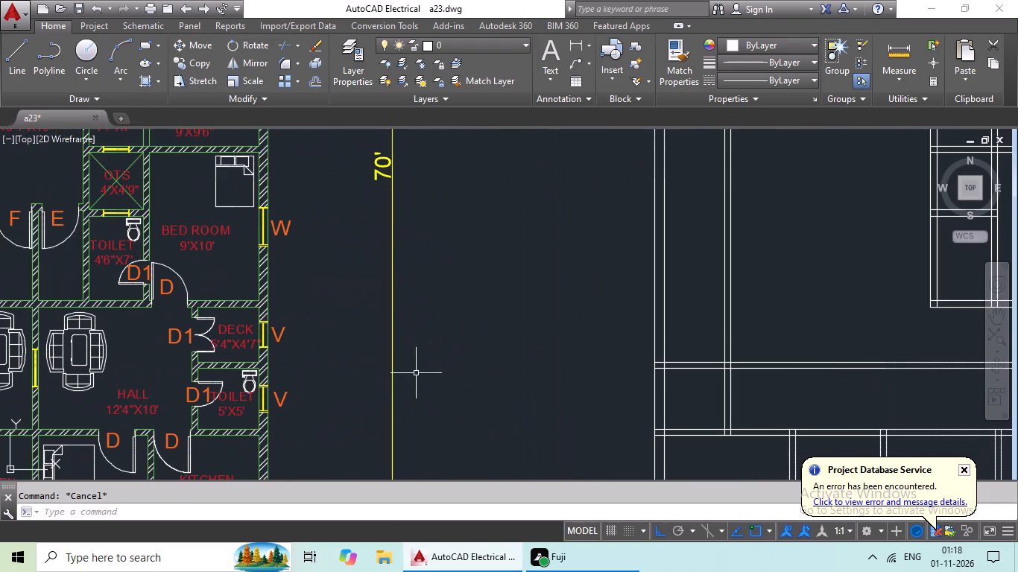
key("Escape")
key("Escape")
scroll(476, 360, "down", 1)
middle_click_drag(478, 357, 337, 340)
key("Escape")
key("Escape")
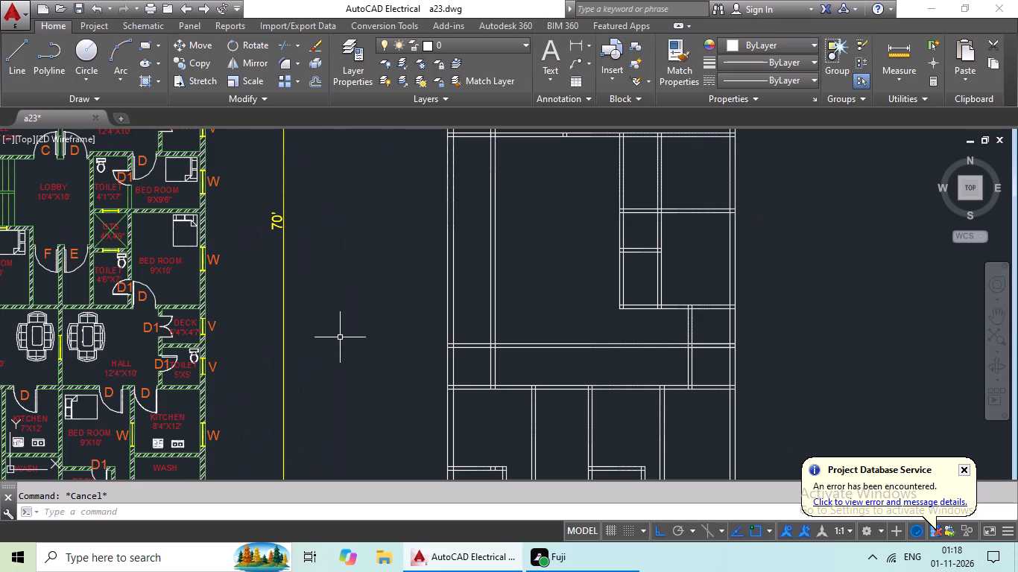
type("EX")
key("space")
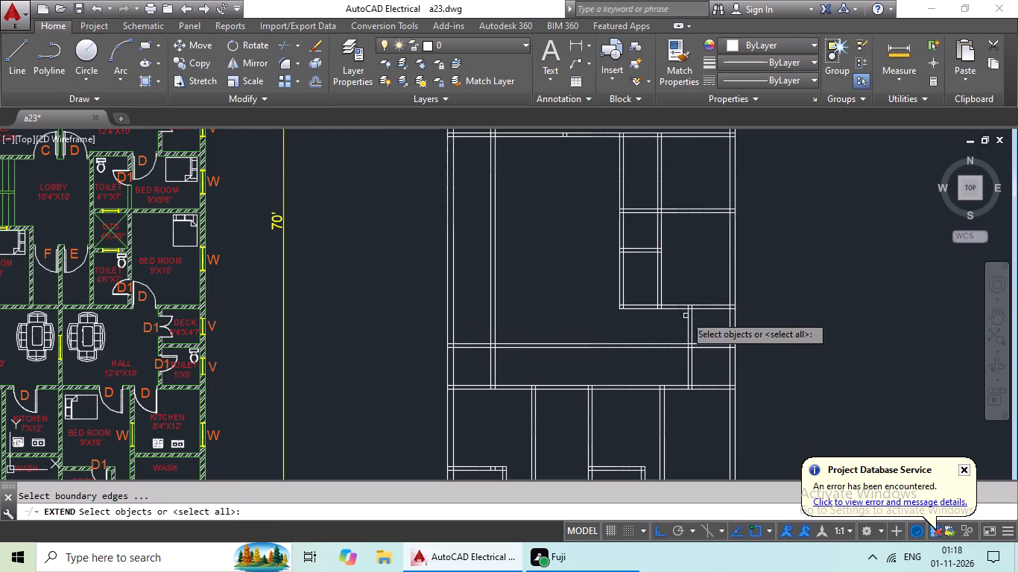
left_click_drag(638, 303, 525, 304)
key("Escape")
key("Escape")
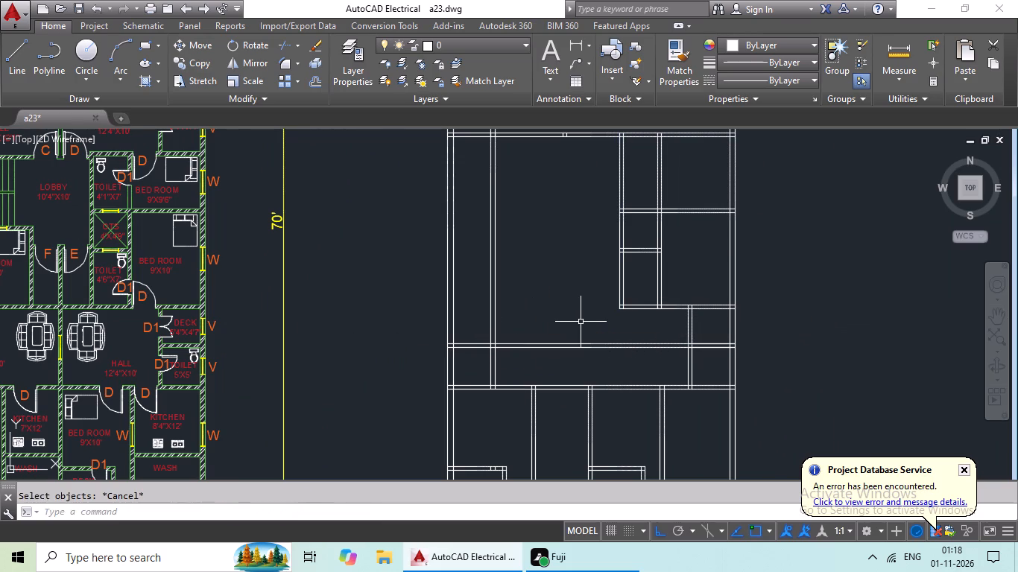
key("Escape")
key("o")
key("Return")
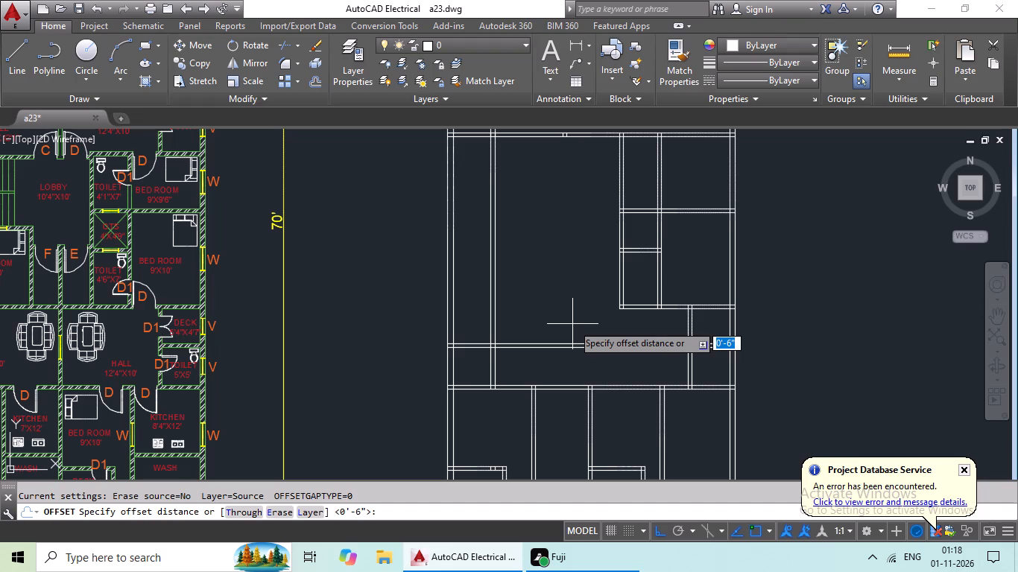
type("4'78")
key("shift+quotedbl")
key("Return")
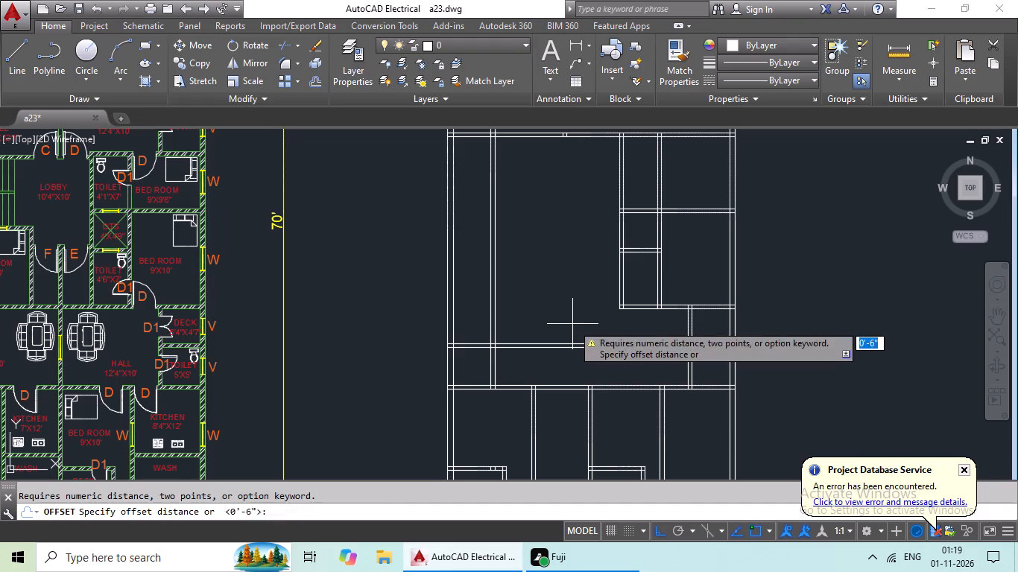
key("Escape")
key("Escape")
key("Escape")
Offset the upper line of the left toilet's top wall 4'7" upward for the deck's top wall.
key("o")
key("Return")
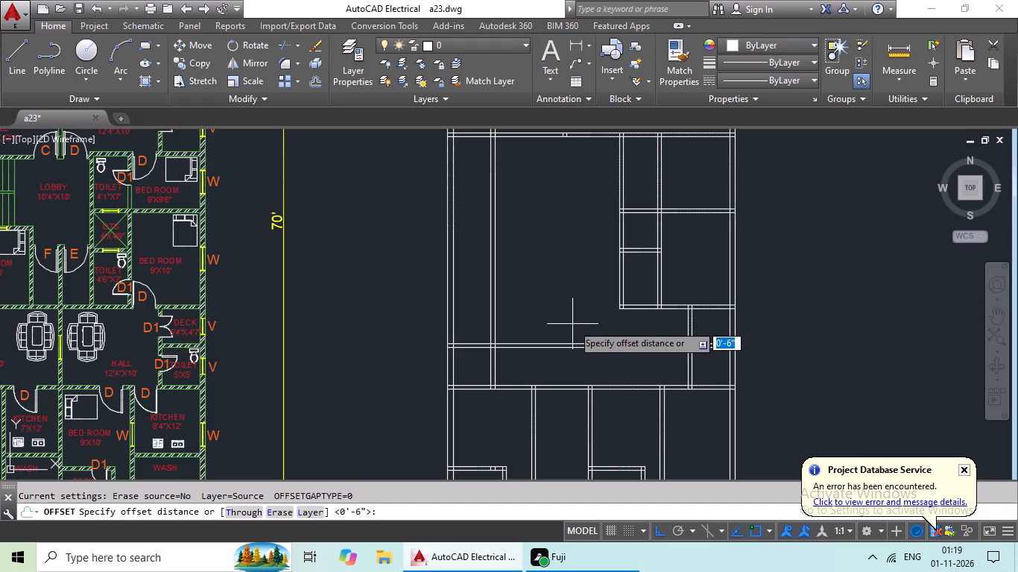
type("4'7")
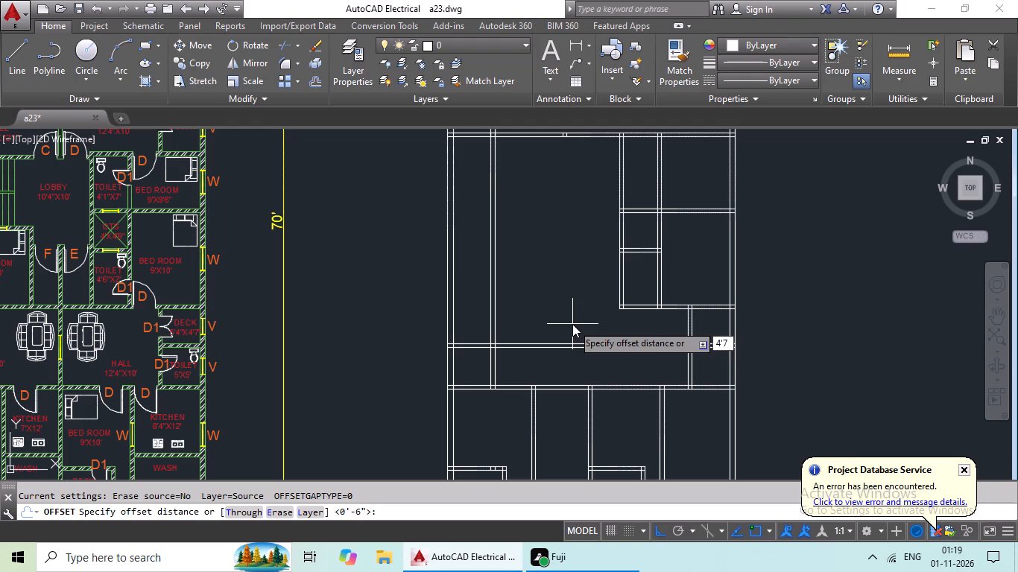
key("shift+quotedbl")
key("Return")
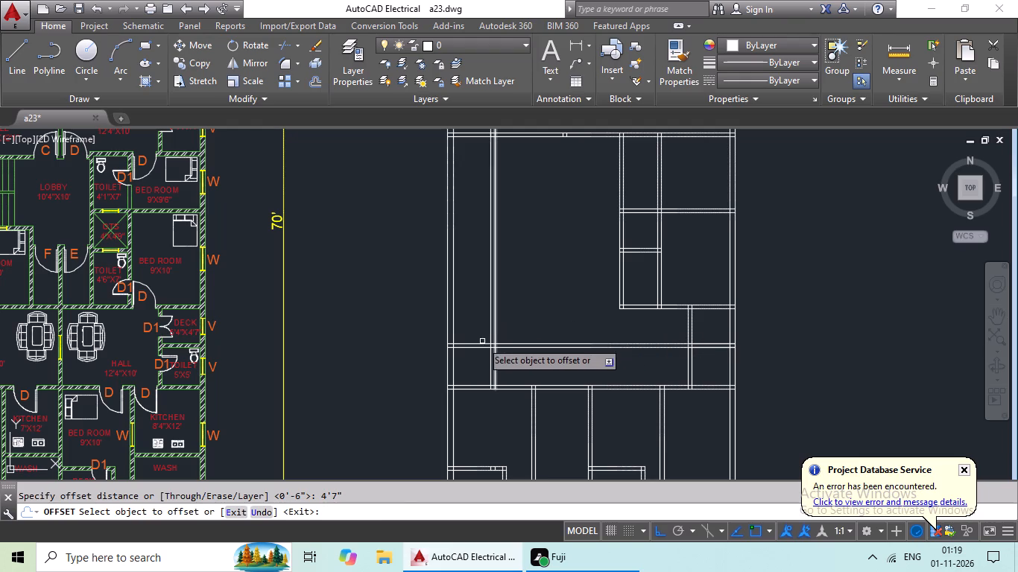
left_click_drag(478, 343, 484, 307)
left_click(487, 280)
key("Escape")
key("Escape")
key("Escape")
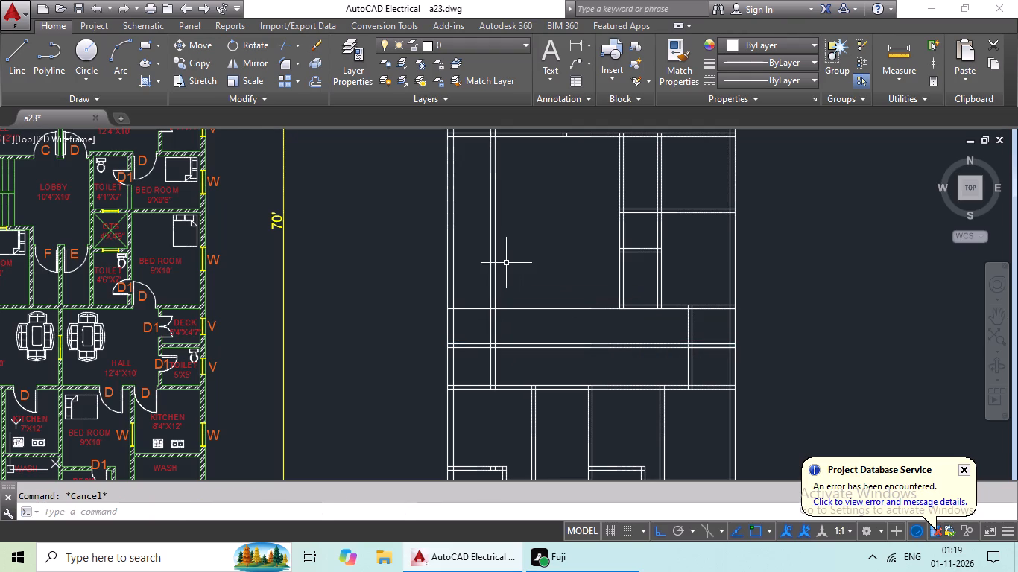
Offset the new deck line 6" upward to give the deck's top wall its thickness.
key("o")
key("Return")
type("6\"")
key("Return")
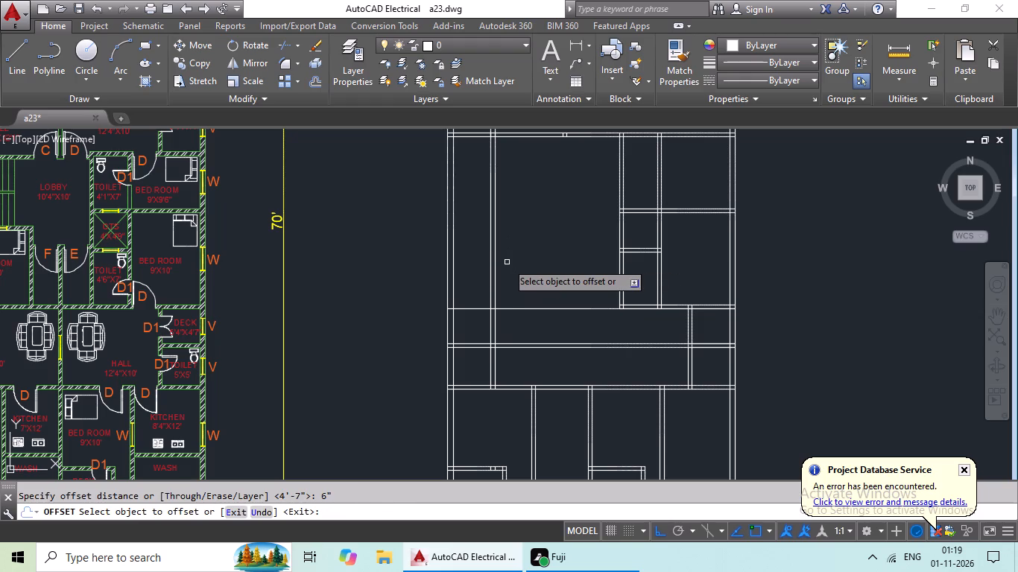
left_click_drag(481, 308, 484, 294)
left_click(484, 291)
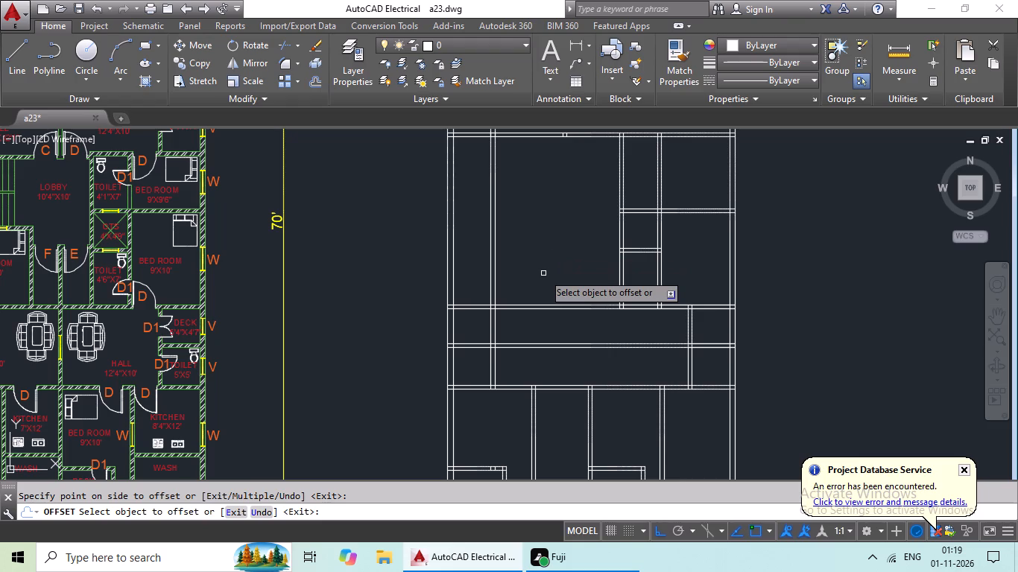
scroll(534, 258, "down", 1)
middle_click_drag(543, 255, 569, 261)
key("Escape")
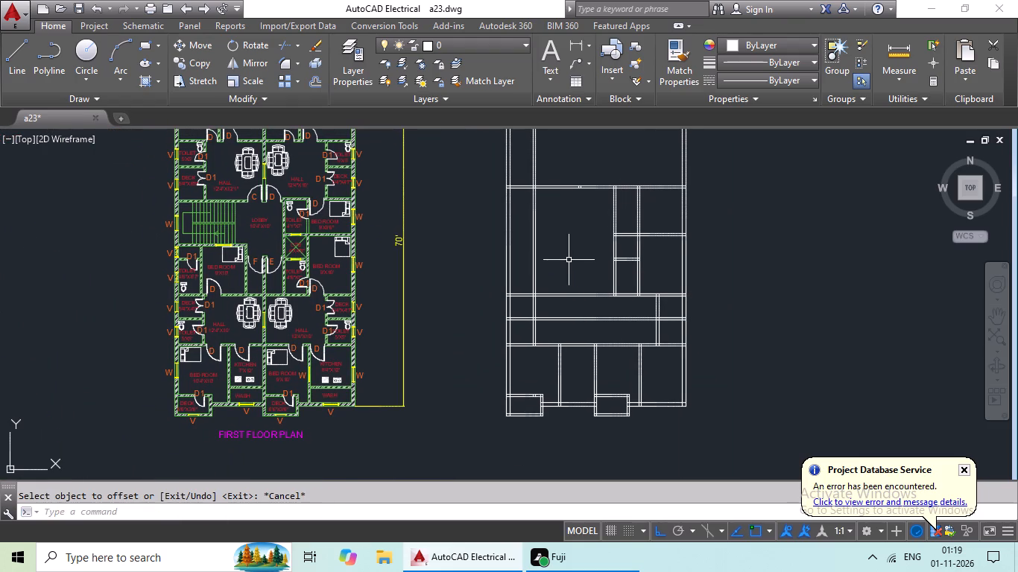
Trim both lines of the toilets' top wall out of the hall, between the left and right vertical walls.
type("TR")
key("space")
key("space")
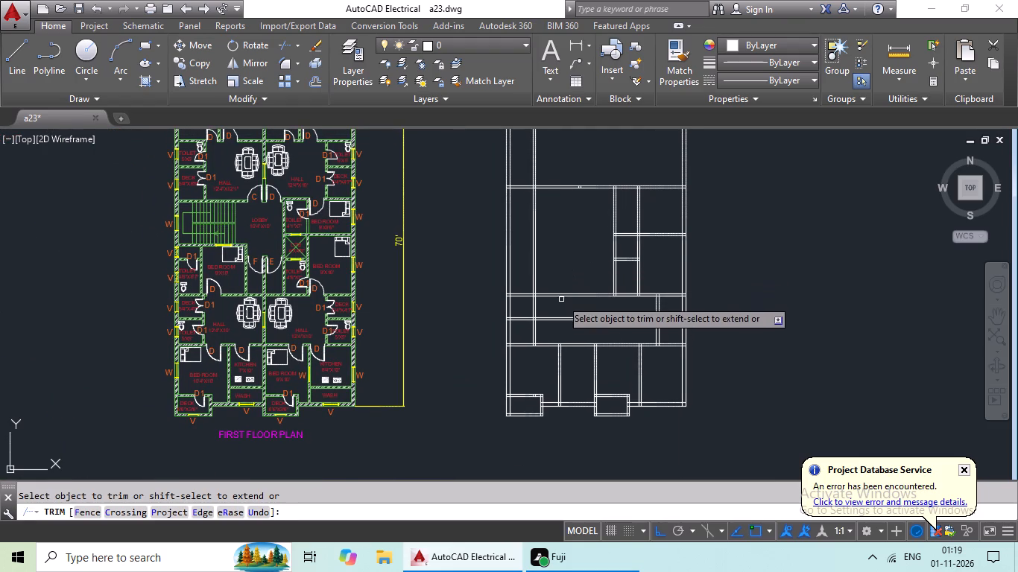
middle_click_drag(588, 309, 598, 288)
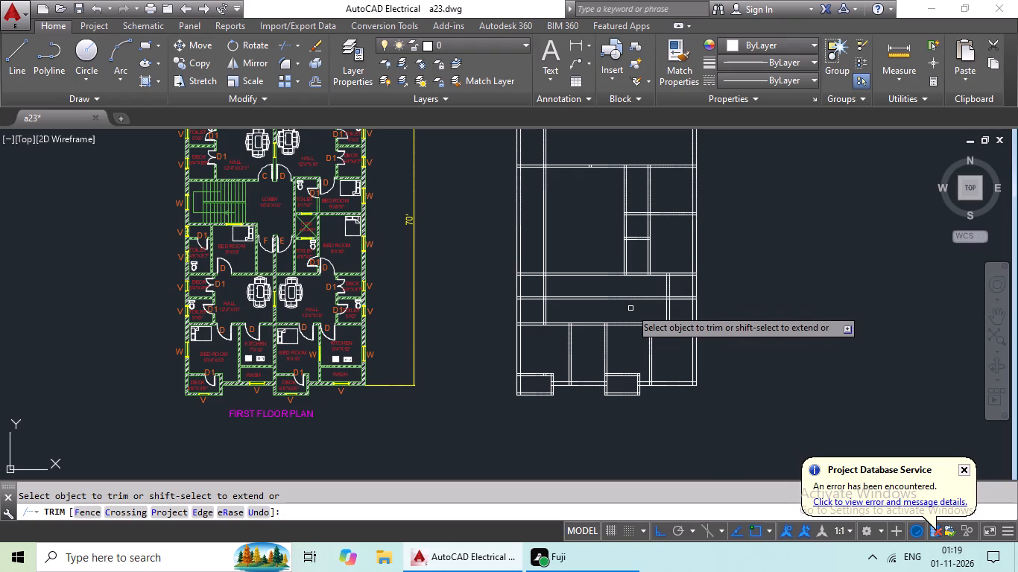
scroll(611, 301, "up", 2)
left_click_drag(647, 267, 595, 326)
left_click(592, 320)
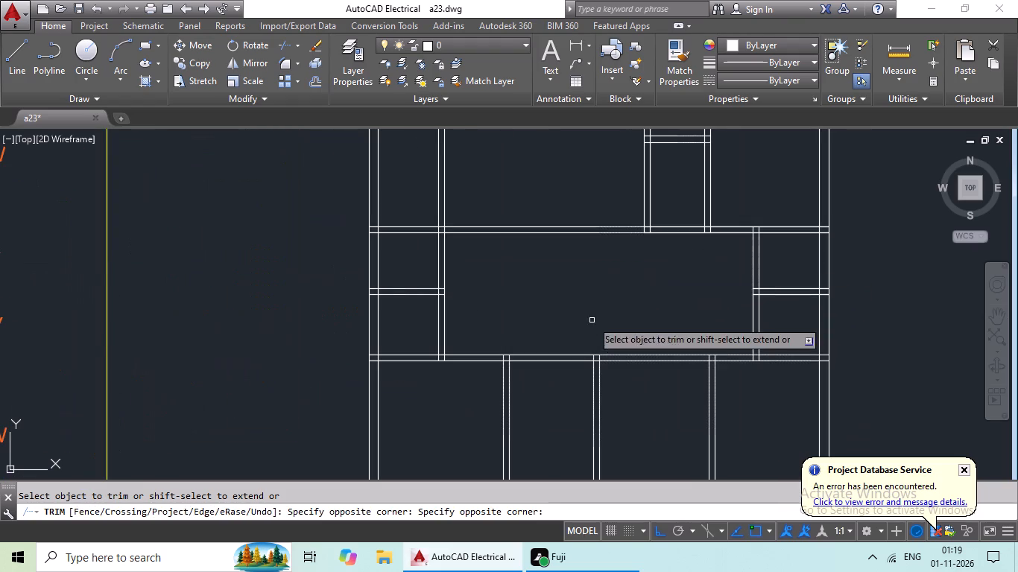
scroll(624, 302, "down", 1)
middle_click_drag(625, 301, 650, 331)
middle_click_drag(587, 217, 636, 297)
middle_click_drag(629, 296, 671, 296)
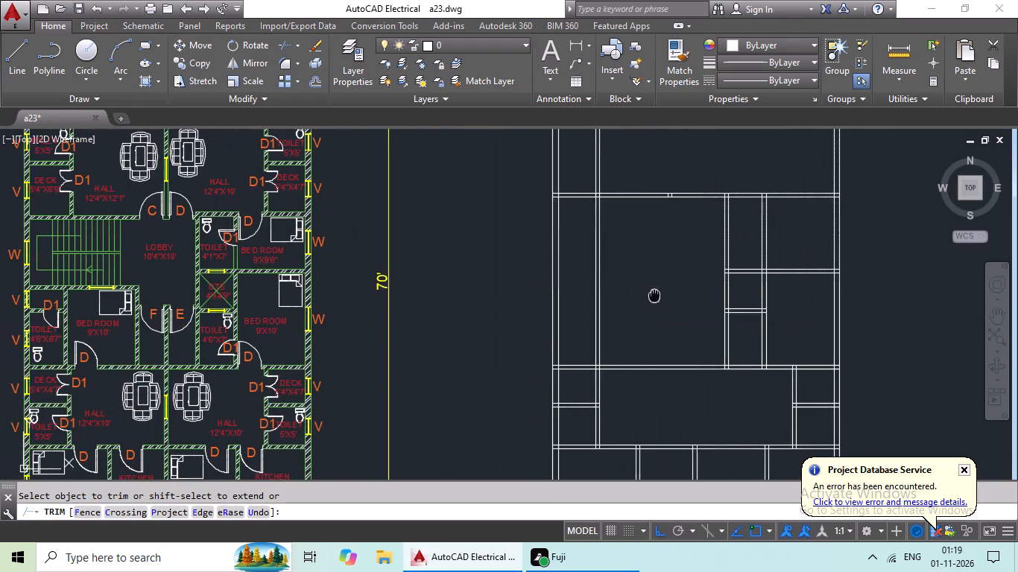
middle_click_drag(671, 296, 694, 293)
key("Escape")
key("Escape")
key("Escape")
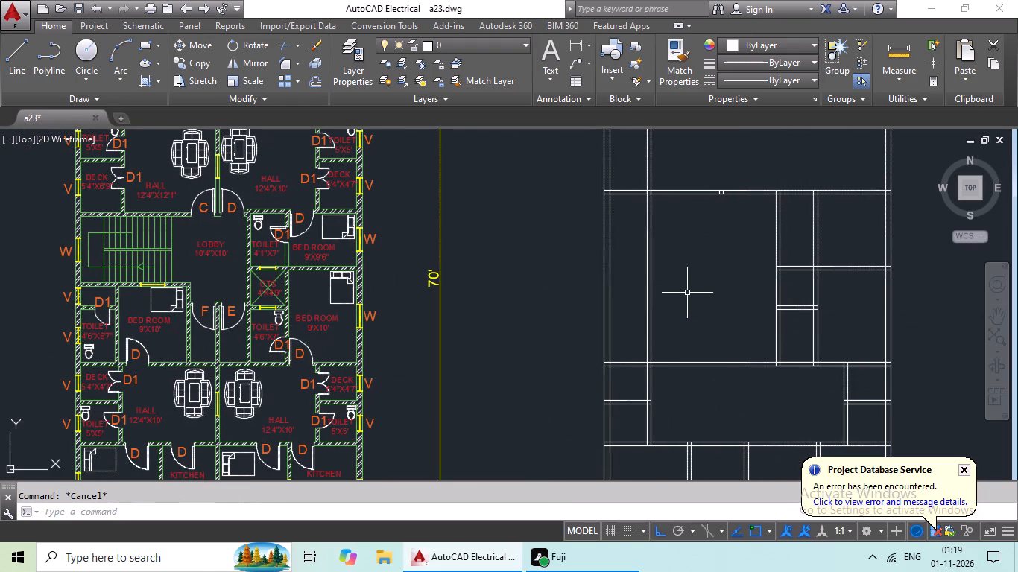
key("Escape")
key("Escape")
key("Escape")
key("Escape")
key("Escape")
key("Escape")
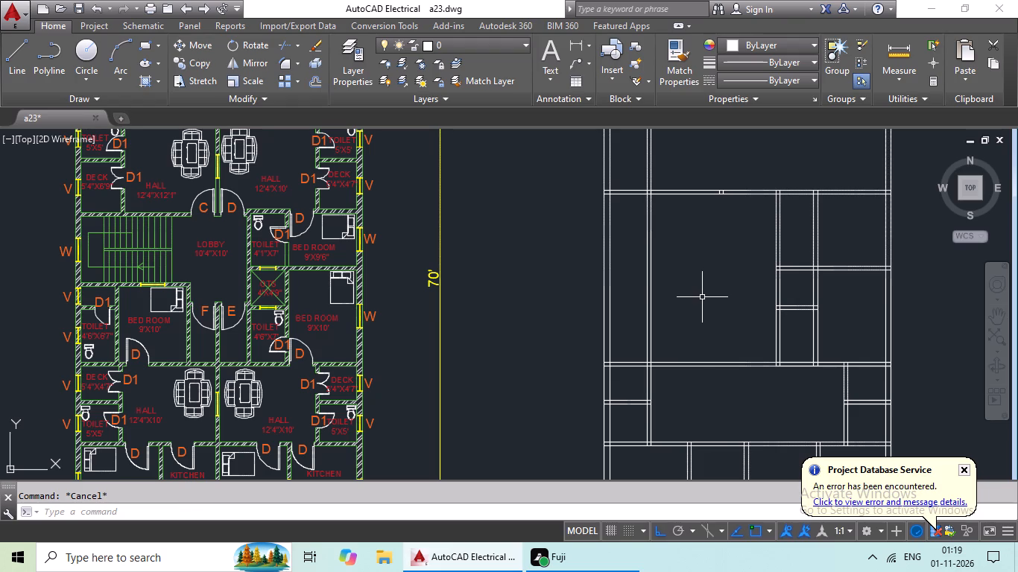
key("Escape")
Trim the left vertical wall's two lines above the deck's top wall and erase their remaining segments.
middle_click_drag(680, 308, 716, 292)
key("Escape")
key("Escape")
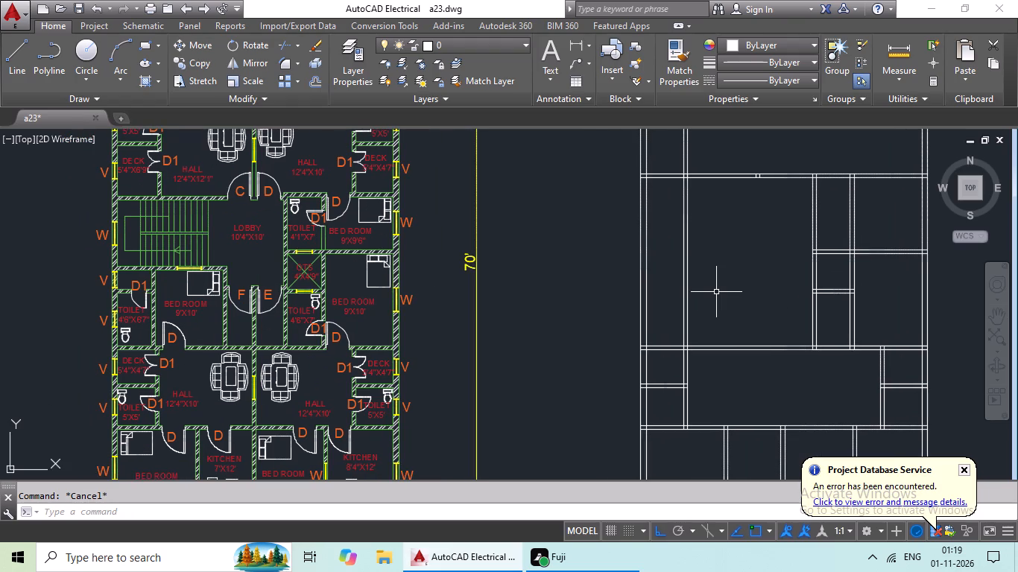
type("TR")
key("space")
key("space")
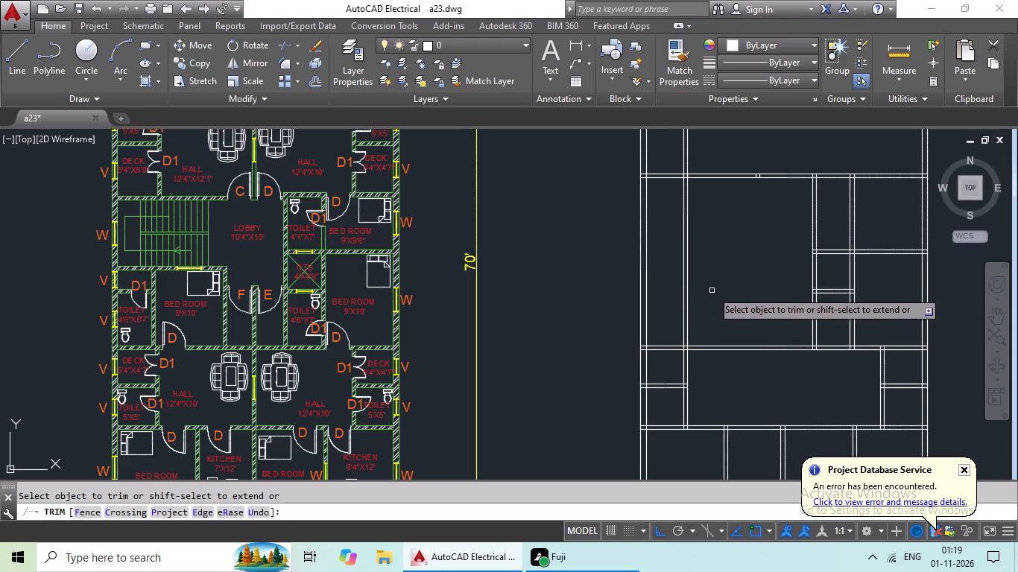
scroll(709, 310, "up", 1)
left_click_drag(729, 281, 639, 331)
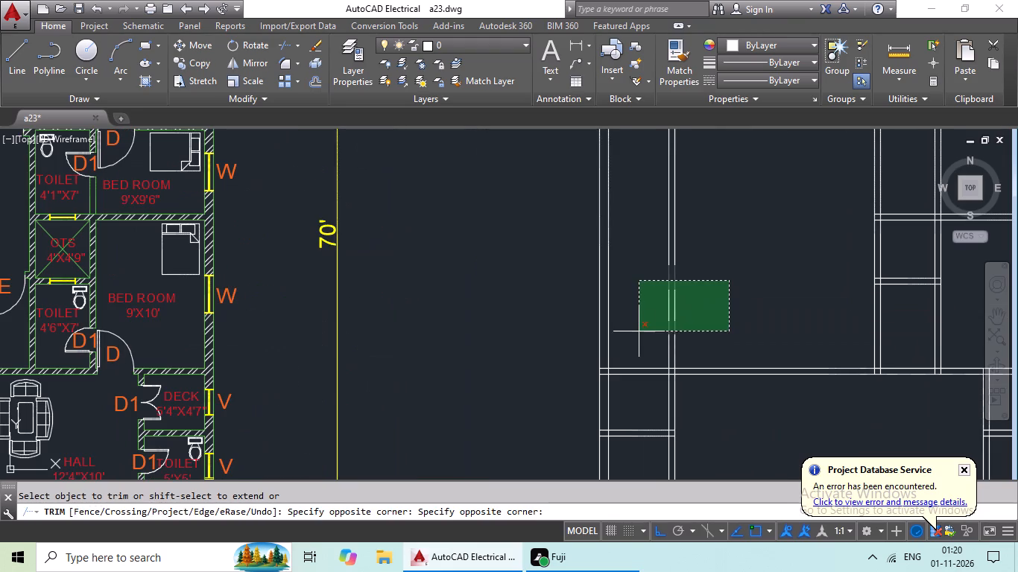
left_click_drag(639, 331, 639, 346)
key("Escape")
key("Escape")
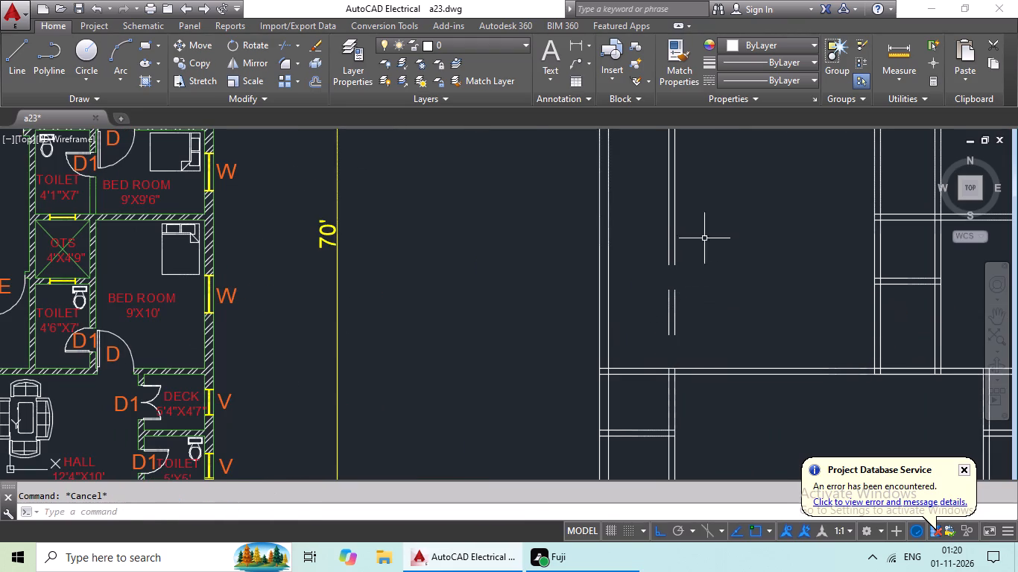
key("Escape")
left_click_drag(703, 226, 651, 213)
key("Delete")
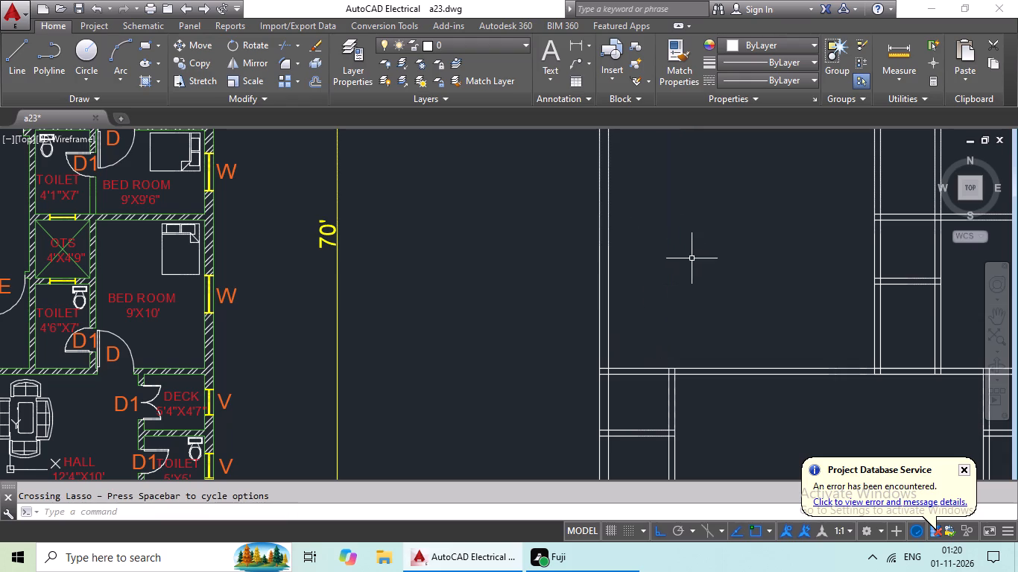
Erase the two short leftover lines inside the upper horizontal wall, near its middle.
scroll(704, 236, "down", 2)
middle_click_drag(671, 235, 611, 247)
scroll(636, 269, "up", 1)
middle_click_drag(665, 254, 603, 303)
scroll(652, 192, "up", 6)
left_click_drag(662, 203, 429, 218)
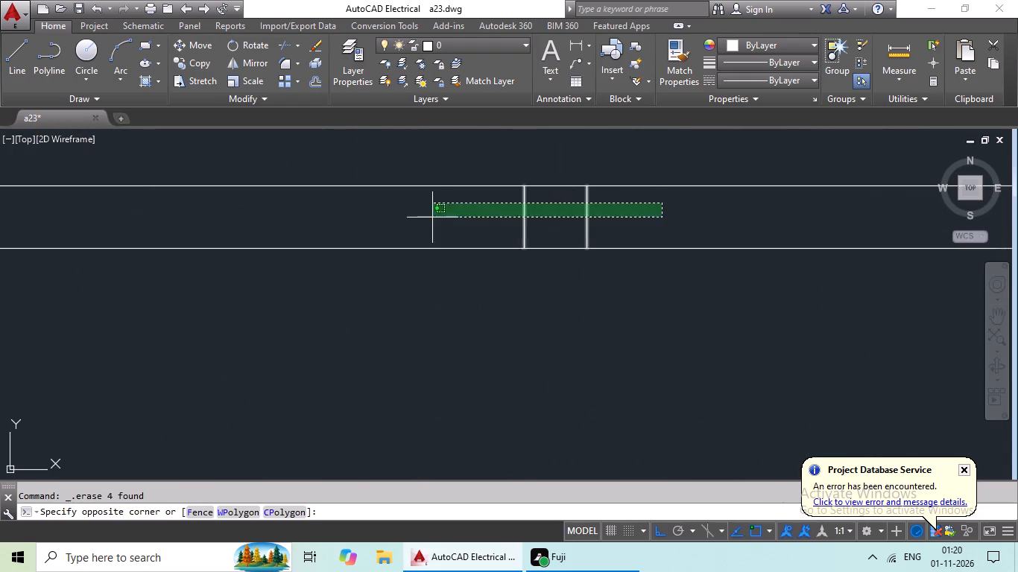
left_click_drag(429, 218, 425, 219)
left_click(489, 250)
key("Escape")
key("Escape")
left_click_drag(630, 203, 477, 210)
left_click(481, 219)
key("Delete")
Erase the two short leftover lines inside the upper horizontal wall, near the left outer wall.
scroll(571, 284, "down", 3)
middle_click_drag(373, 298, 554, 318)
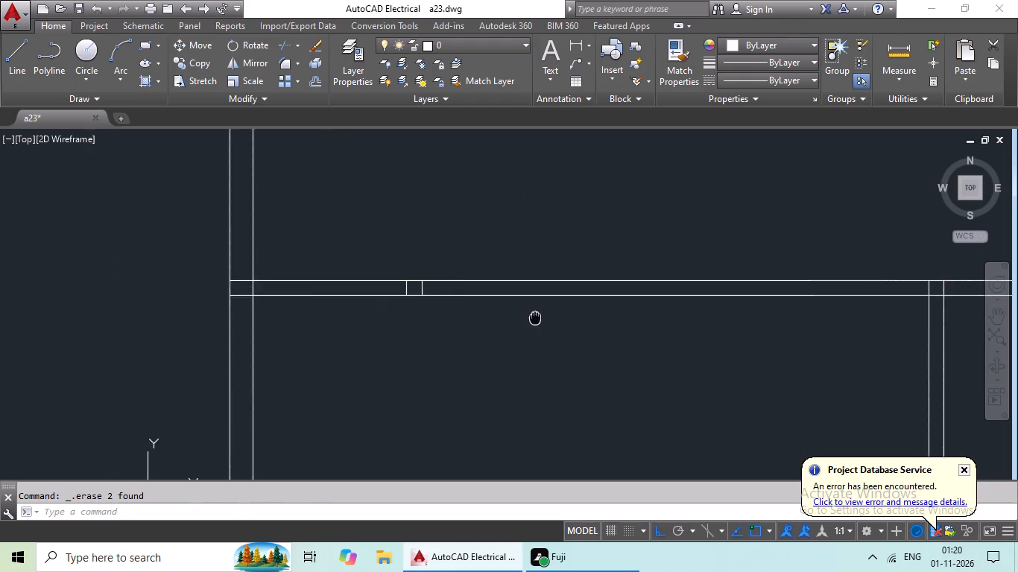
middle_click_drag(554, 318, 600, 317)
scroll(478, 279, "up", 3)
left_click_drag(674, 305, 487, 317)
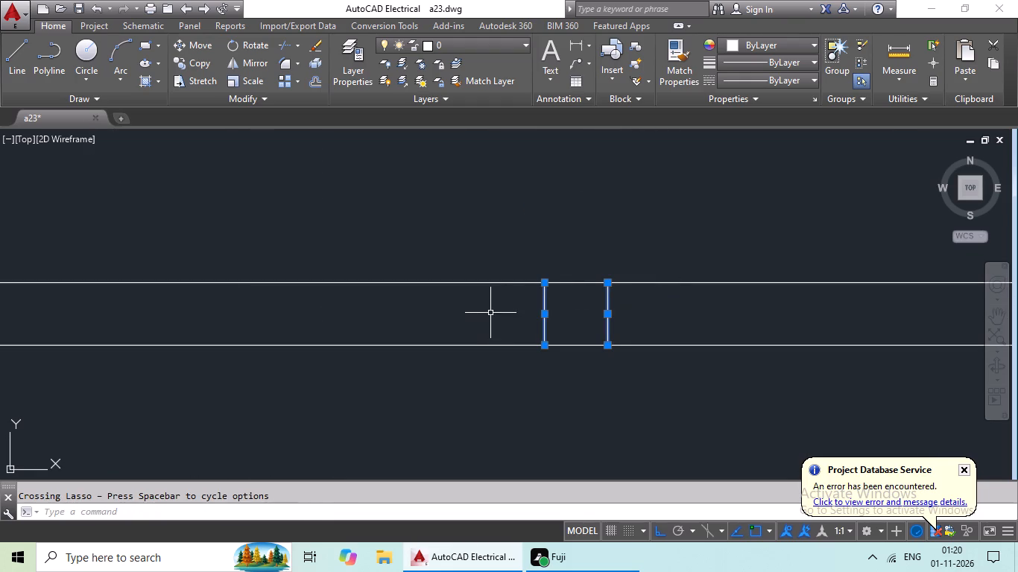
key("Delete")
Offset the left outer wall's inner line 4'6" into the plan for the toilet above the deck.
scroll(503, 302, "down", 3)
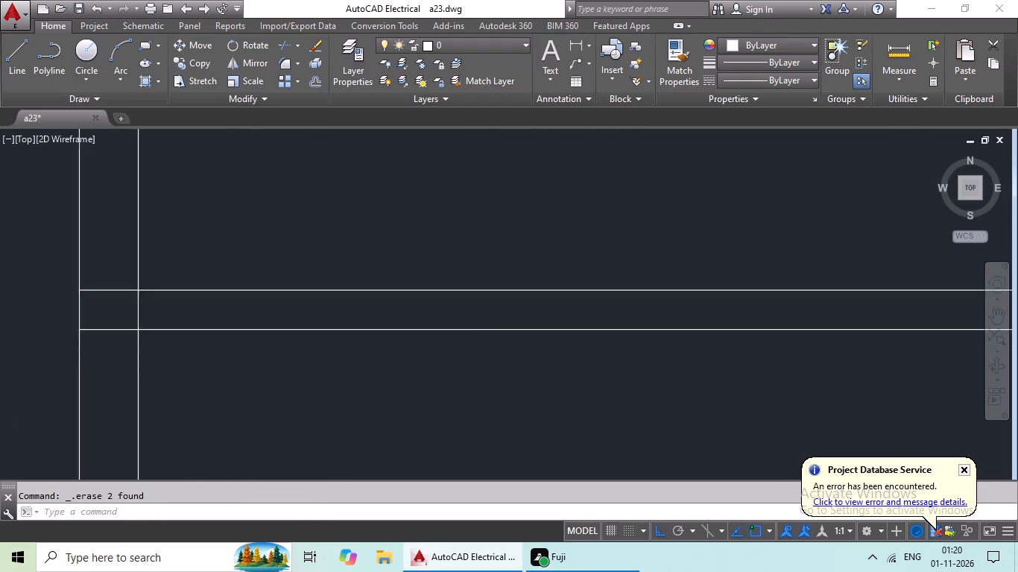
middle_click_drag(497, 347, 543, 238)
scroll(544, 263, "down", 3)
middle_click(548, 289)
middle_click_drag(557, 298, 550, 284)
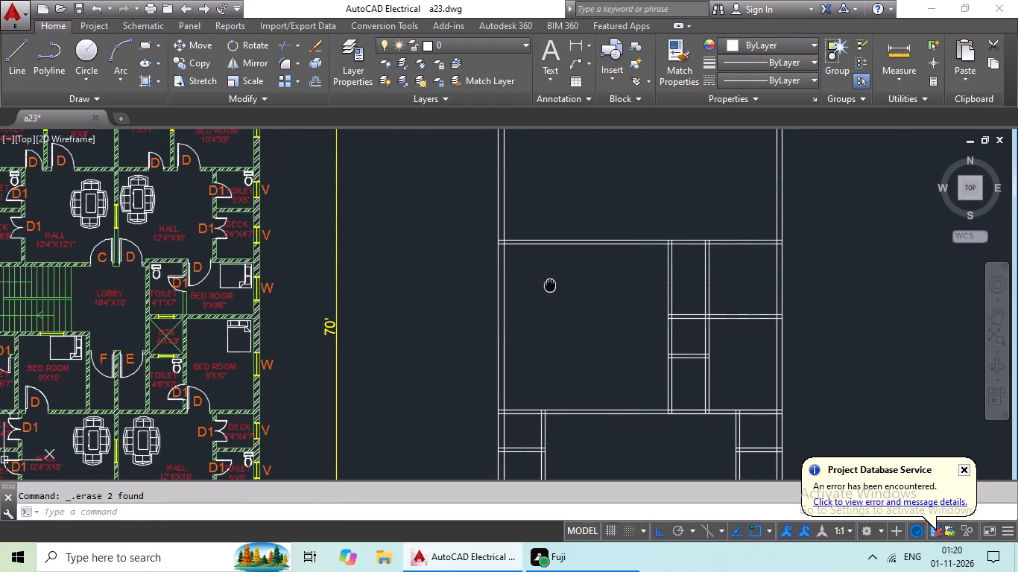
middle_click_drag(550, 284, 550, 281)
middle_click_drag(513, 311, 595, 260)
key("Escape")
key("Escape")
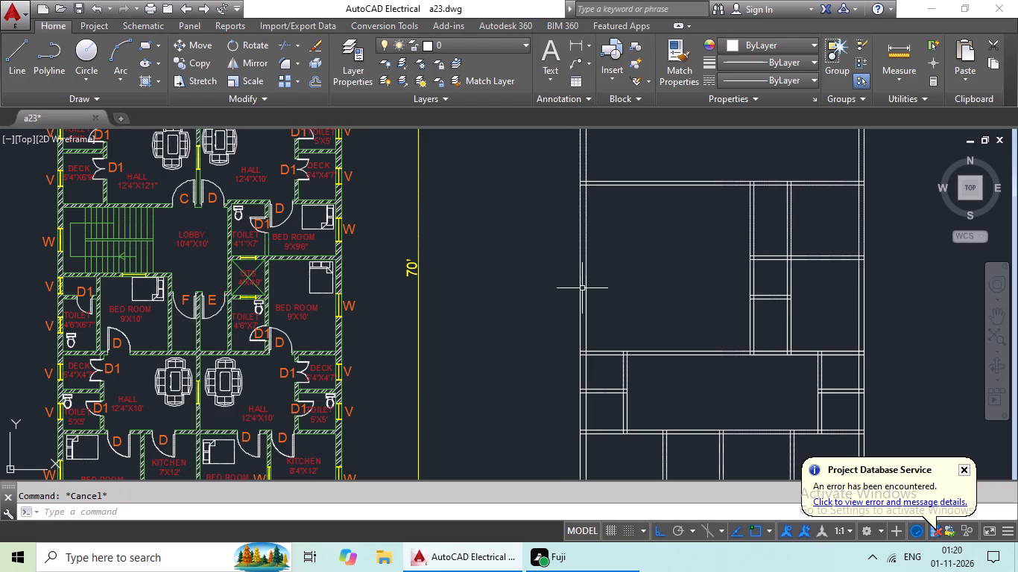
key("Escape")
key("Escape")
key("Escape")
key("o")
key("Return")
type("4'6")
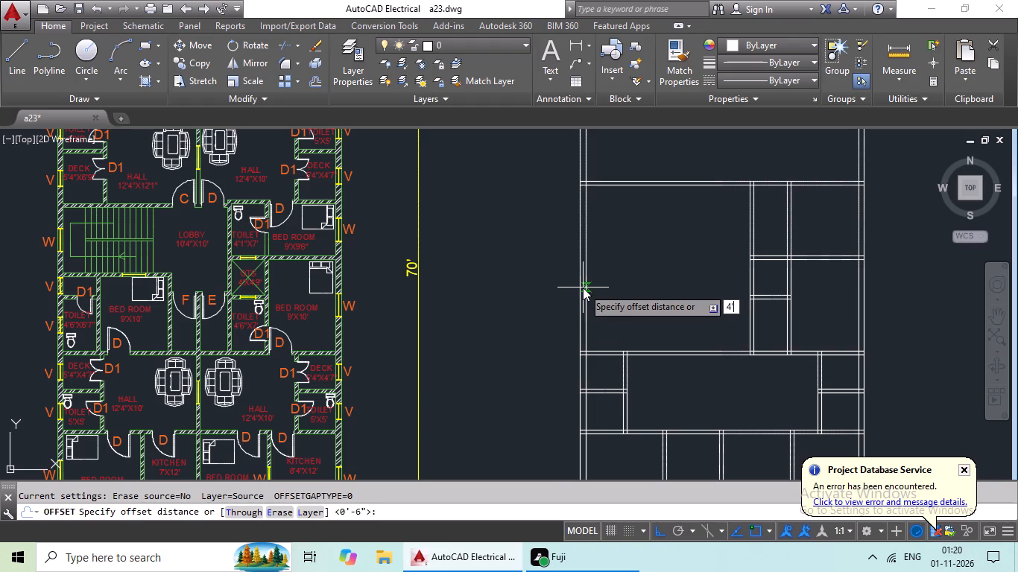
key("shift+quotedbl")
key("Return")
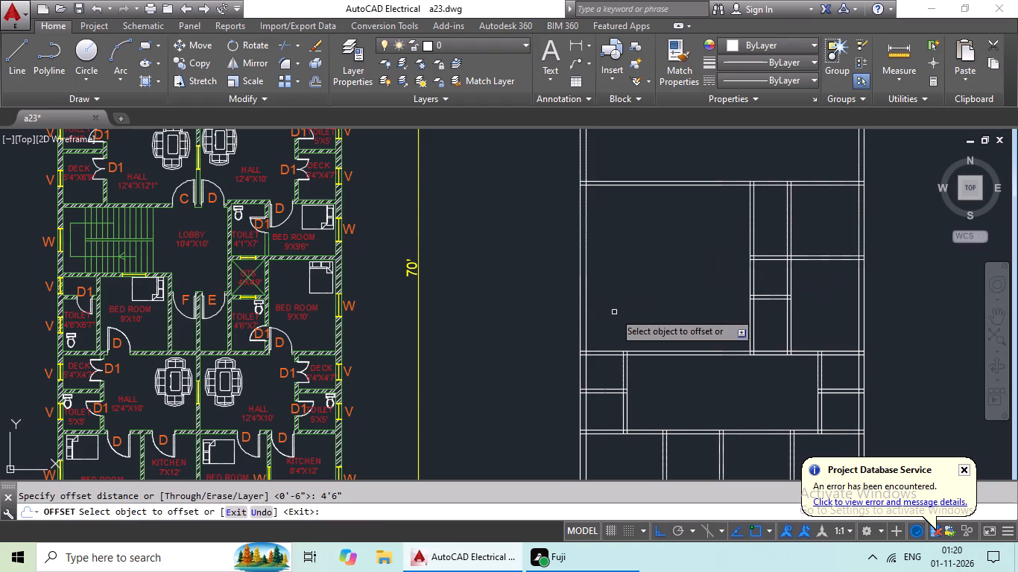
left_click_drag(587, 331, 632, 321)
left_click(645, 308)
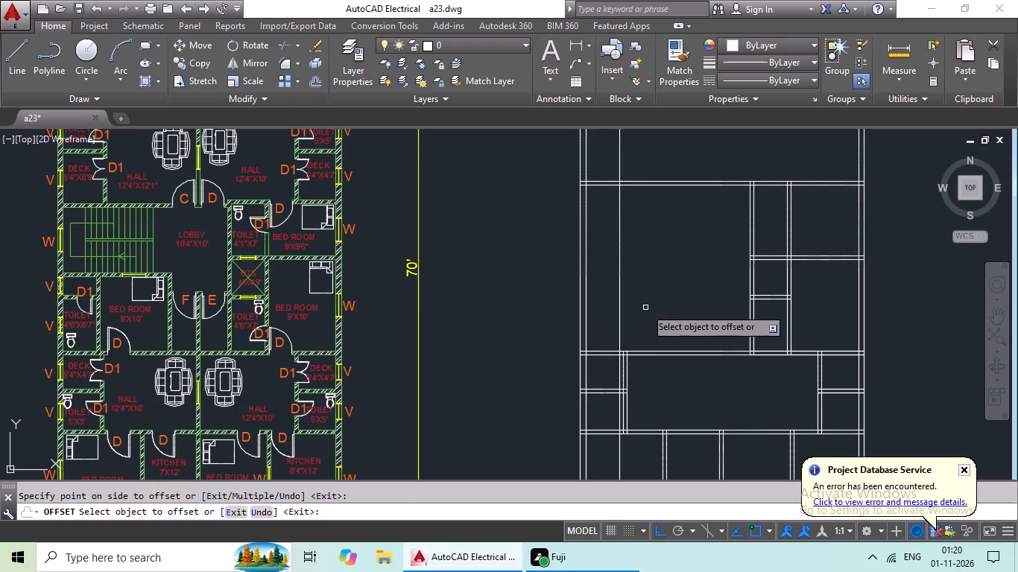
key("Escape")
key("Escape")
key("Escape")
Trim the new vertical line through the lower left bedroom and erase its leftover segments down through the bottom deck.
type("TR")
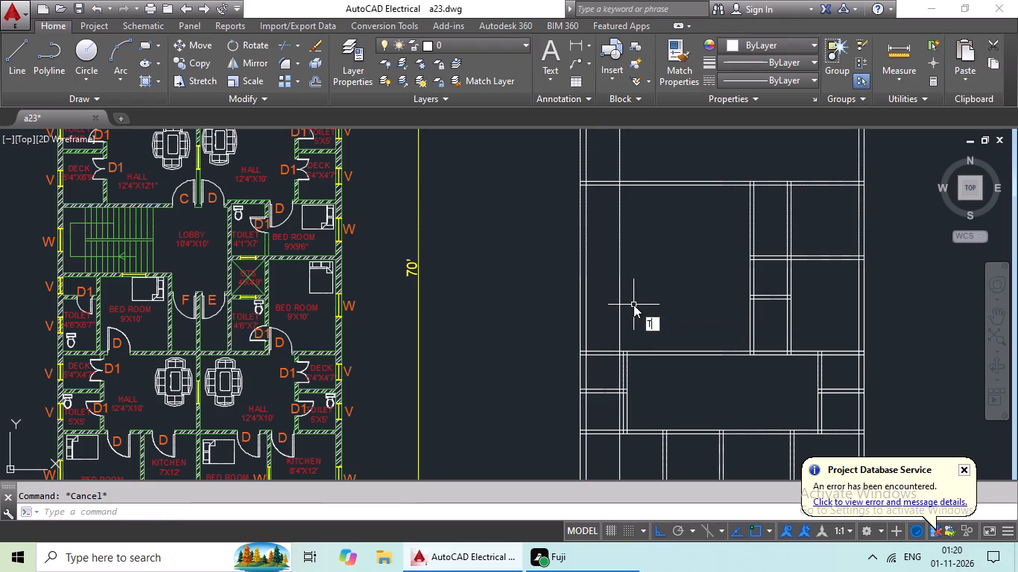
key("space")
key("space")
middle_click_drag(645, 443, 657, 318)
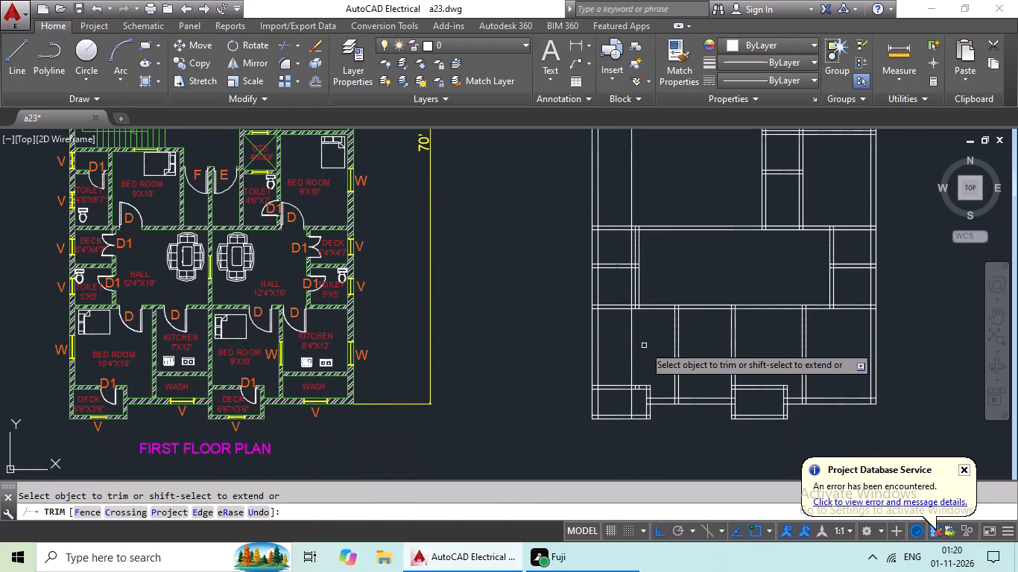
left_click_drag(654, 329, 616, 369)
left_click_drag(616, 369, 619, 363)
key("Escape")
key("Escape")
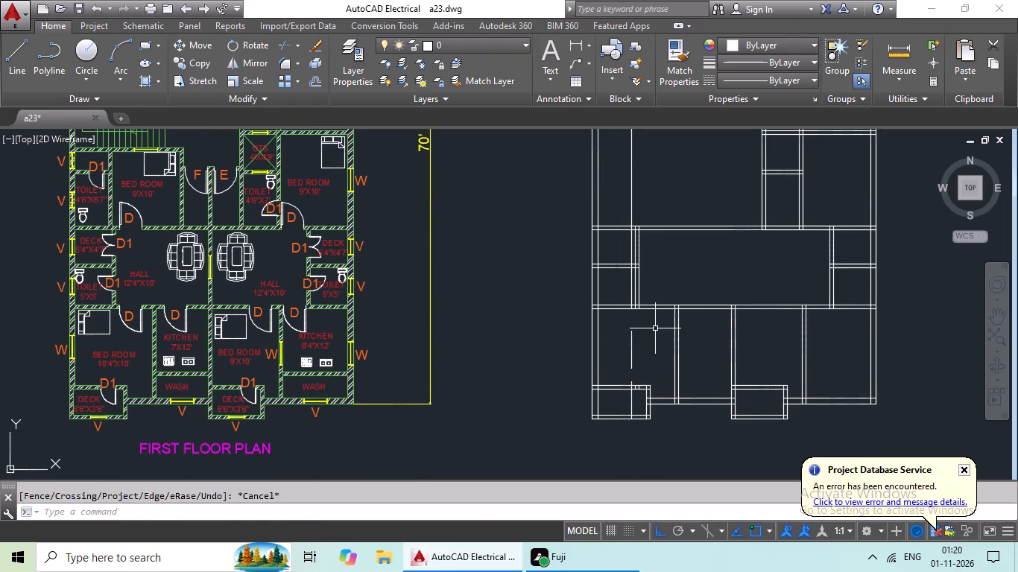
left_click_drag(654, 328, 604, 373)
left_click(608, 370)
scroll(636, 420, "up", 3)
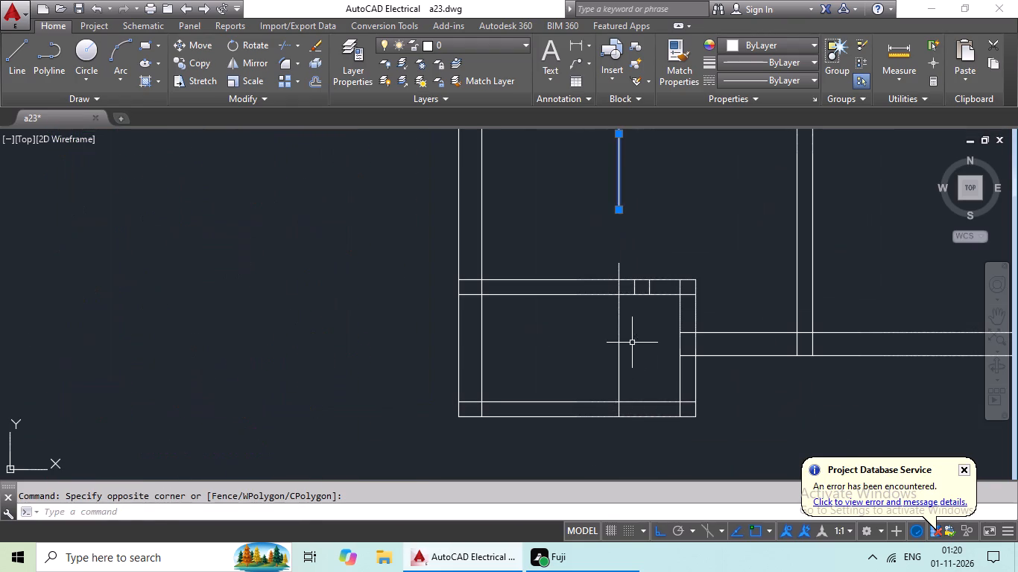
left_click_drag(633, 342, 590, 374)
left_click(591, 375)
key("Delete")
Trim the new line inside the hall's top wall and erase its segment running through the left deck and toilet.
scroll(638, 343, "down", 2)
middle_click_drag(653, 234, 651, 237)
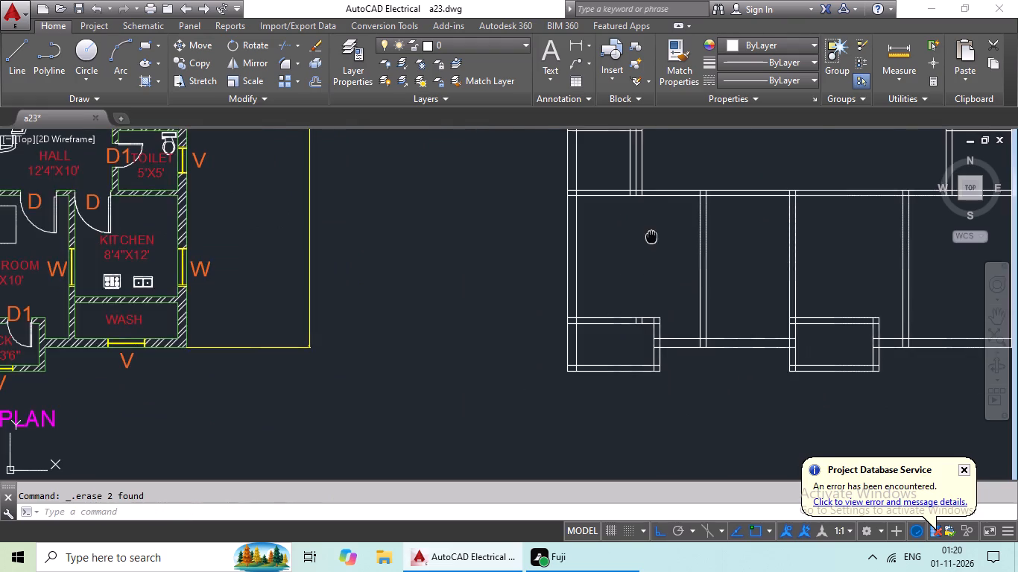
middle_click_drag(651, 237, 578, 373)
scroll(627, 301, "down", 1)
middle_click_drag(641, 287, 601, 322)
key("Escape")
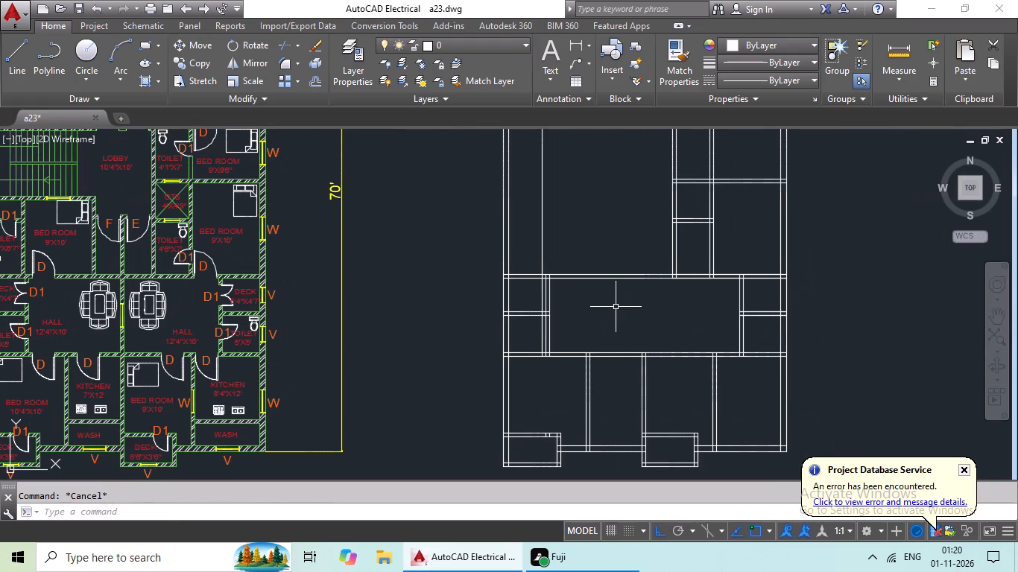
type("TR")
key("space")
key("space")
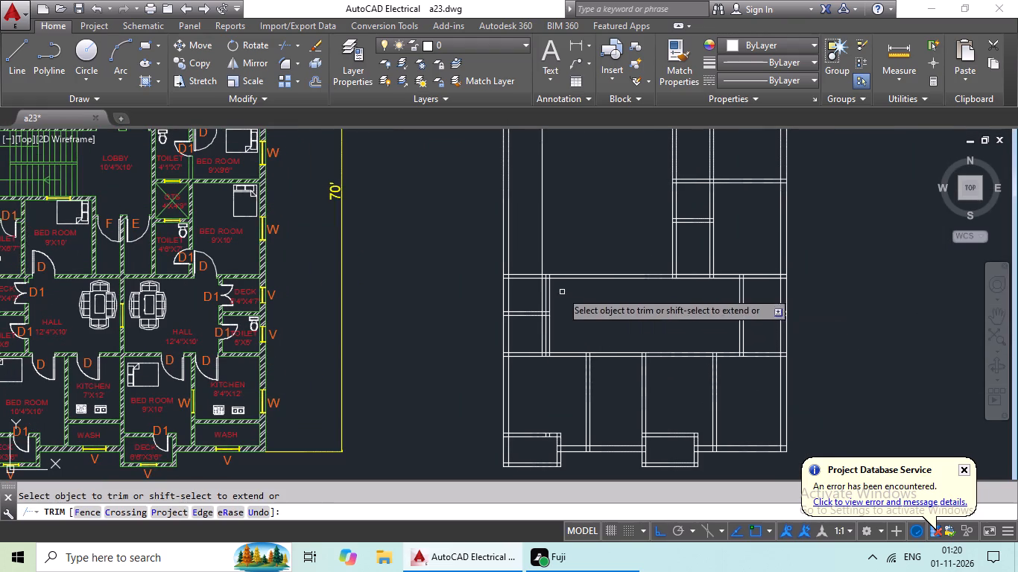
scroll(546, 279, "up", 4)
left_click(525, 253)
scroll(686, 290, "down", 1)
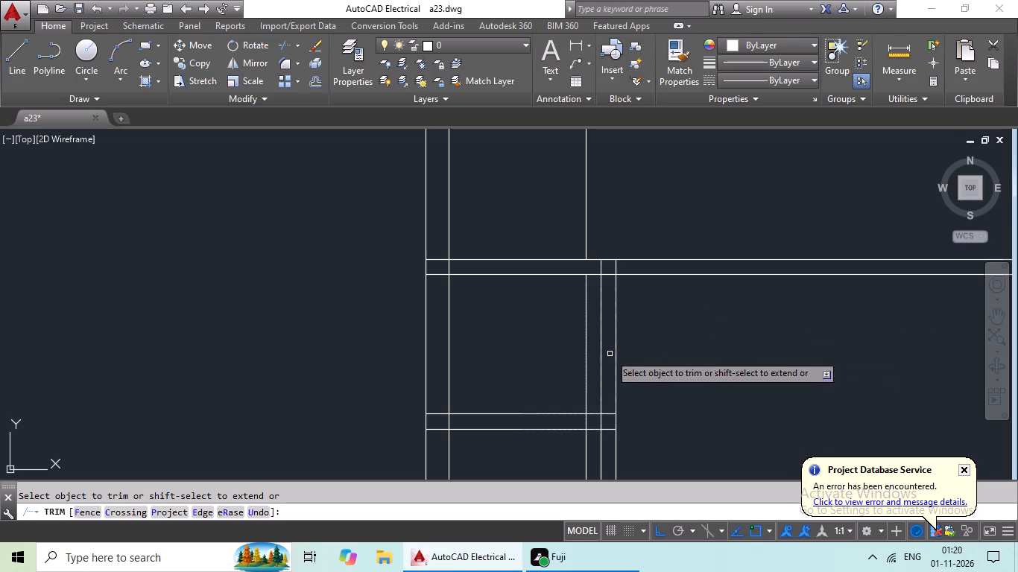
key("Escape")
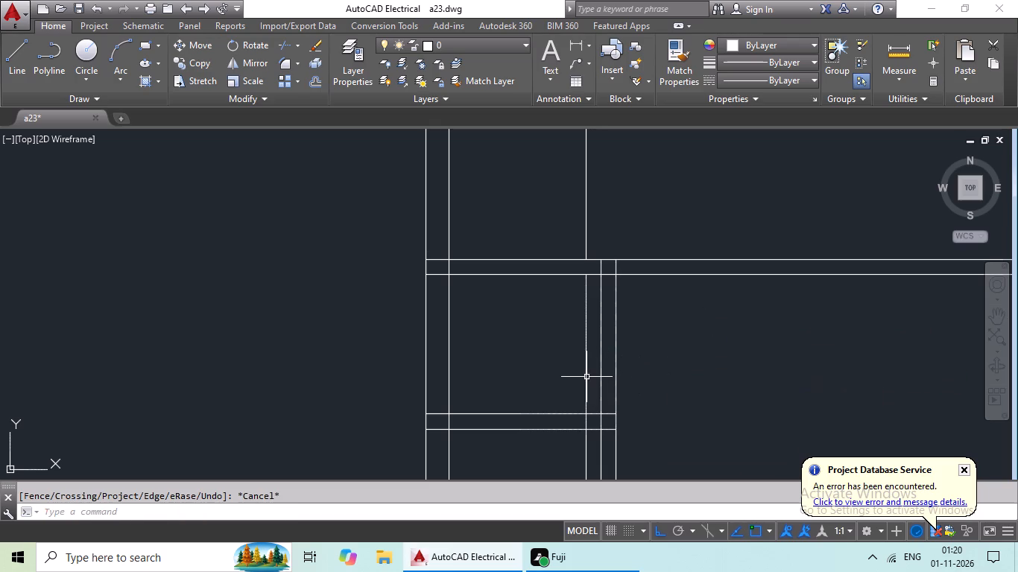
left_click(586, 378)
key("Delete")
Offset the new vertical line 6" toward the plan's interior to form the toilet wall's thickness.
scroll(823, 378, "down", 3)
middle_click_drag(824, 363, 701, 440)
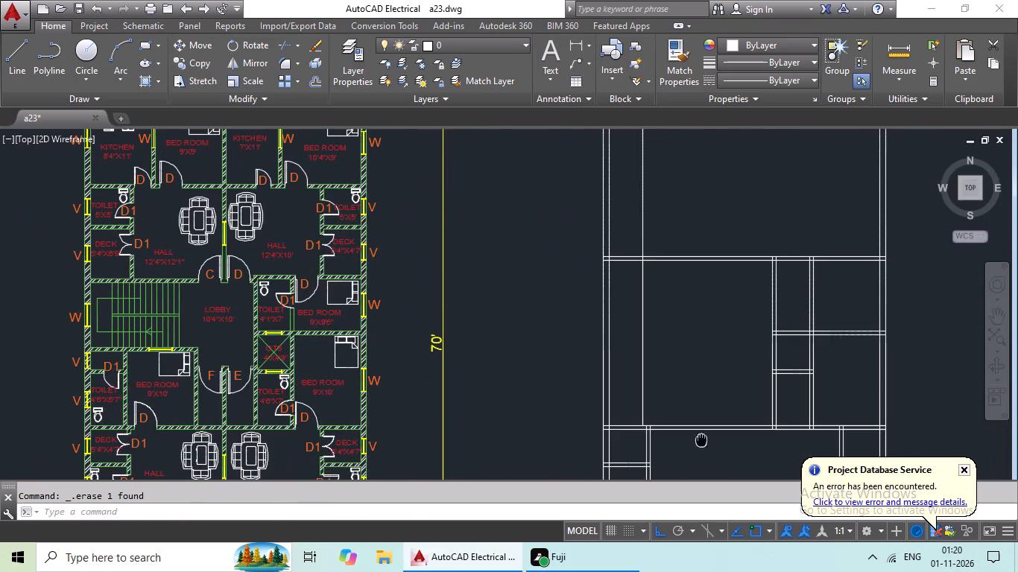
middle_click_drag(704, 398, 651, 398)
key("Escape")
key("Escape")
key("o")
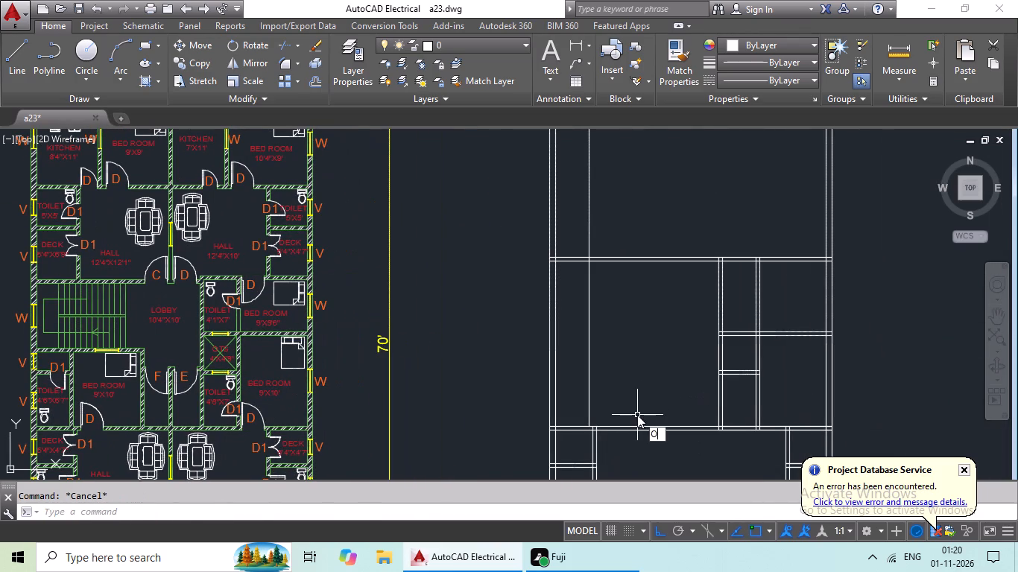
key("Return")
type("6\"")
key("Return")
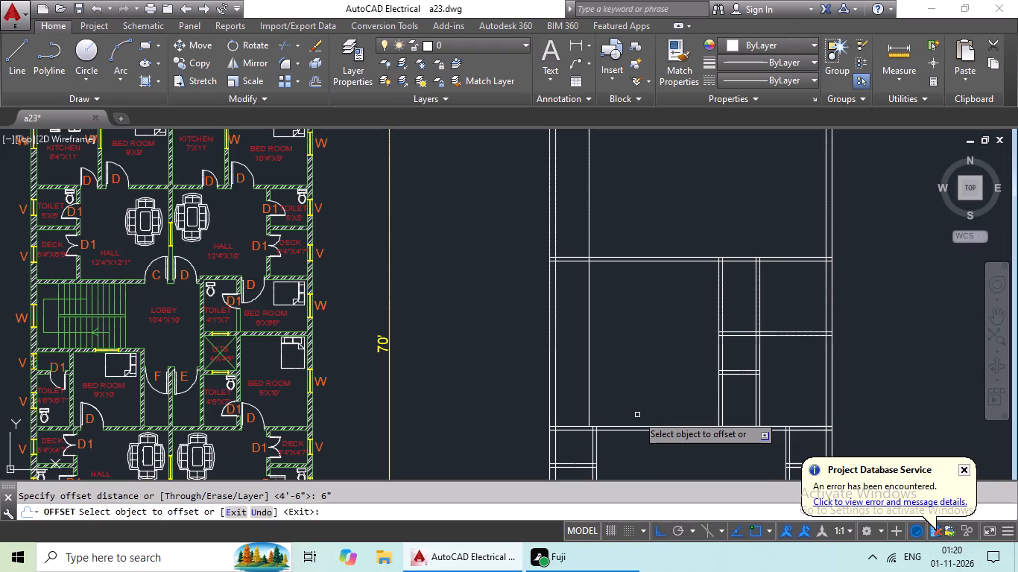
left_click_drag(589, 398, 613, 393)
left_click(626, 387)
key("Escape")
key("Escape")
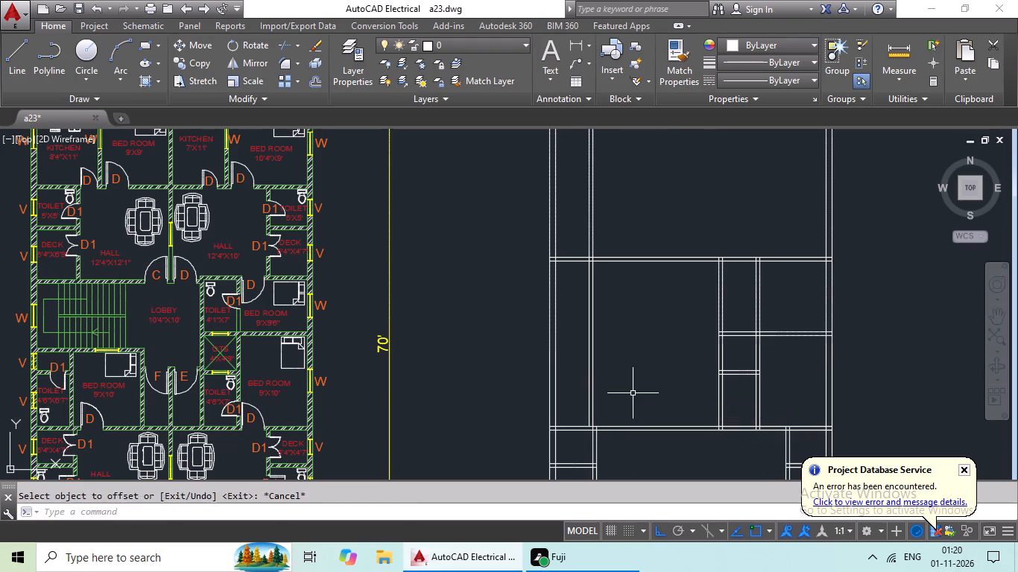
key("Escape")
Trim sections of the toilet wall's two vertical lines above the upper horizontal wall.
type("TR")
key("space")
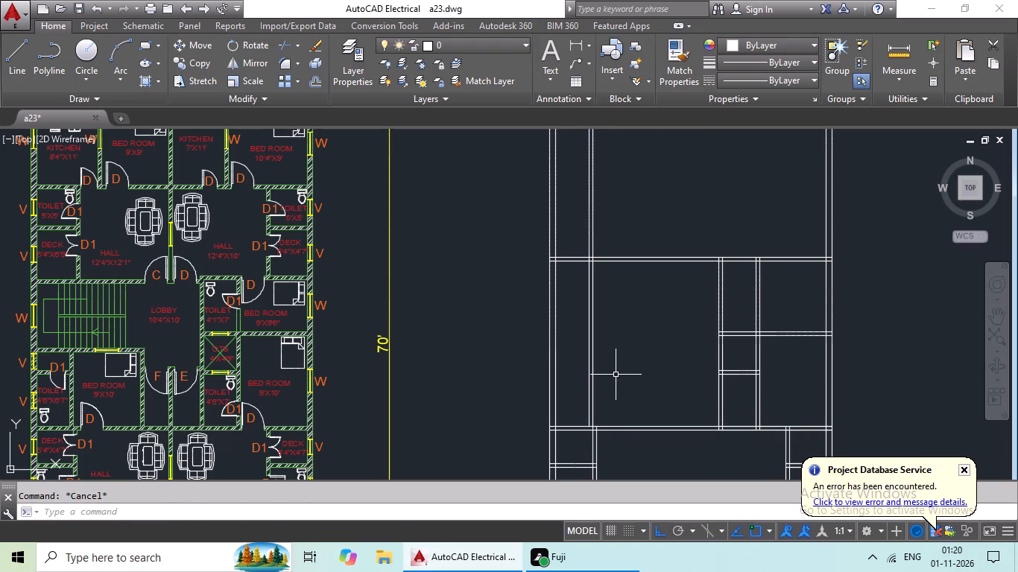
key("space")
scroll(601, 316, "down", 1)
scroll(599, 236, "up", 2)
left_click_drag(683, 203, 587, 293)
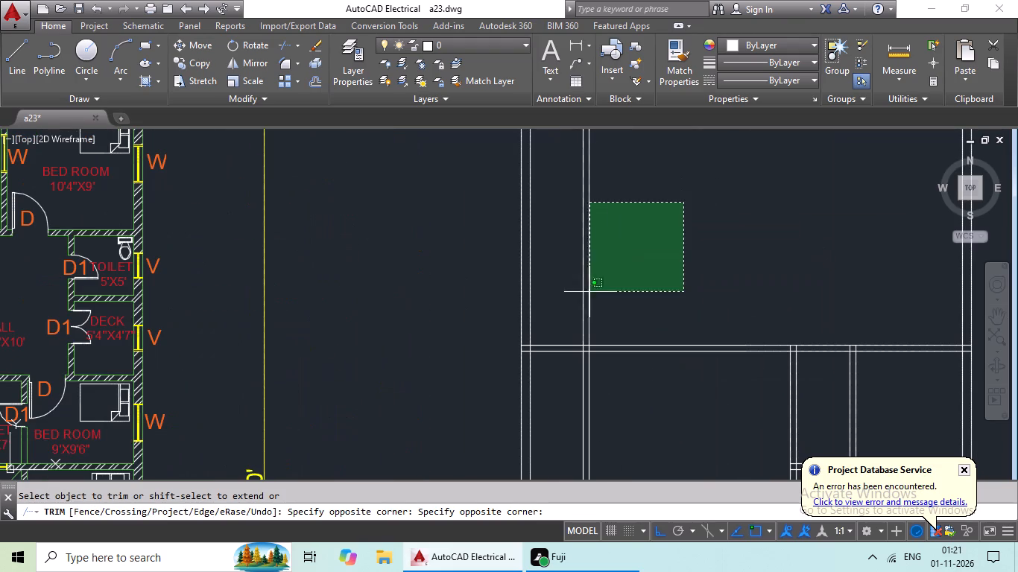
left_click_drag(587, 293, 565, 317)
left_click_drag(598, 123, 529, 234)
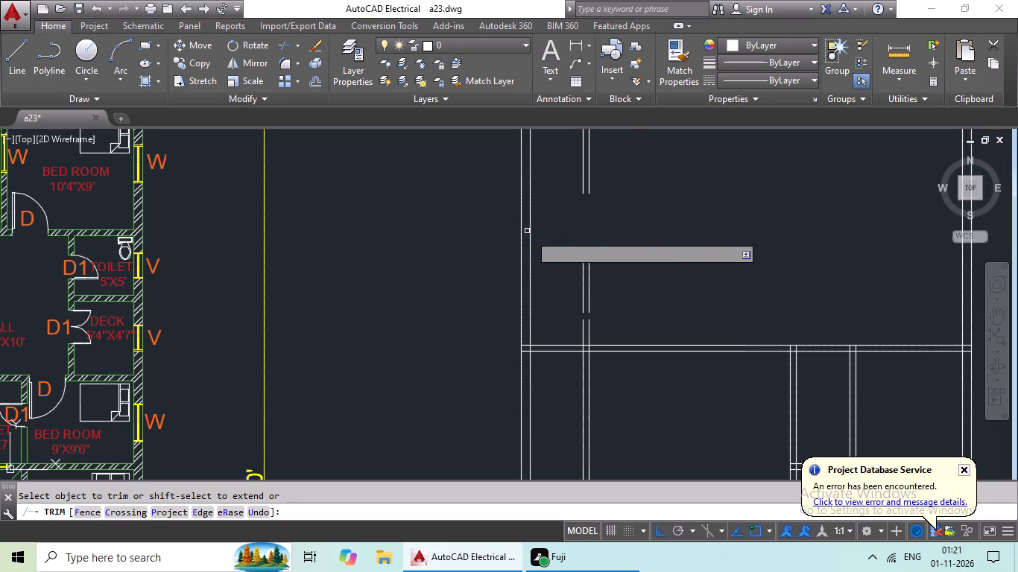
left_click_drag(529, 234, 530, 235)
scroll(638, 235, "down", 1)
key("Escape")
middle_click_drag(676, 219, 548, 261)
left_click_drag(550, 201, 475, 209)
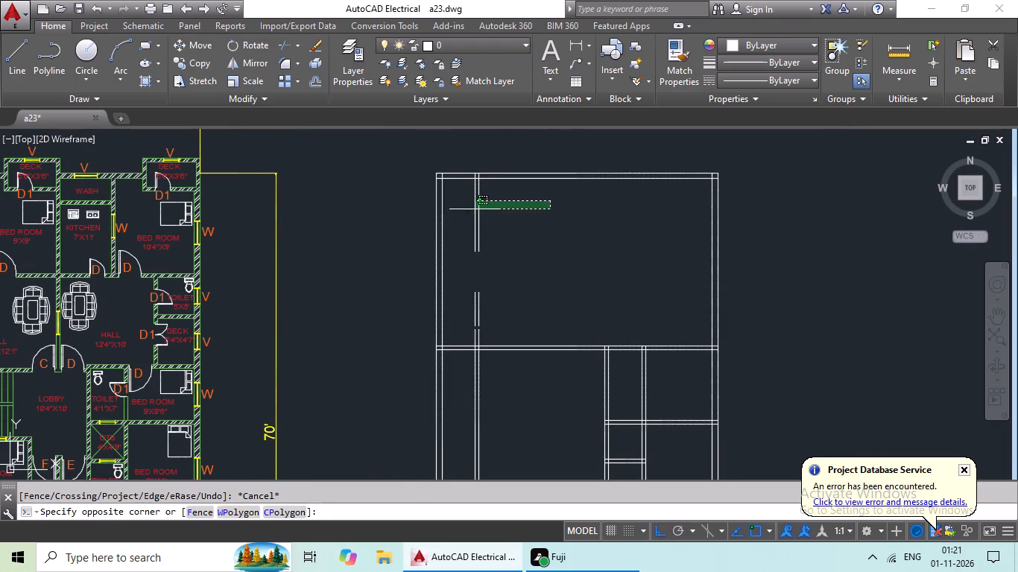
left_click_drag(475, 209, 458, 296)
key("Escape")
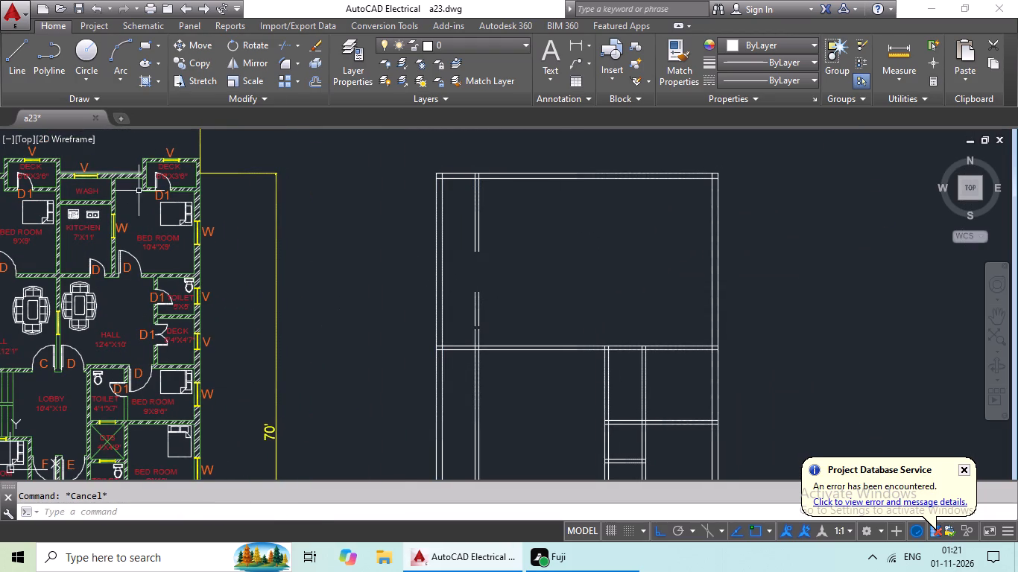
key("Escape")
Trim the toilet wall's two lines back to the upper horizontal wall and erase the four leftover segments above it.
scroll(478, 343, "up", 4)
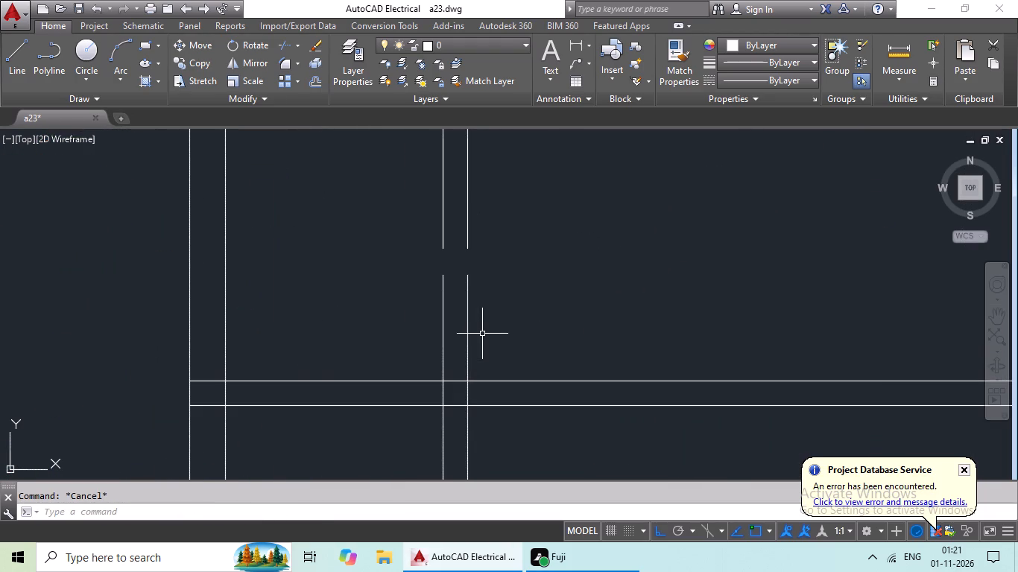
key("Escape")
type("TR")
key("space")
key("space")
left_click_drag(551, 300, 396, 360)
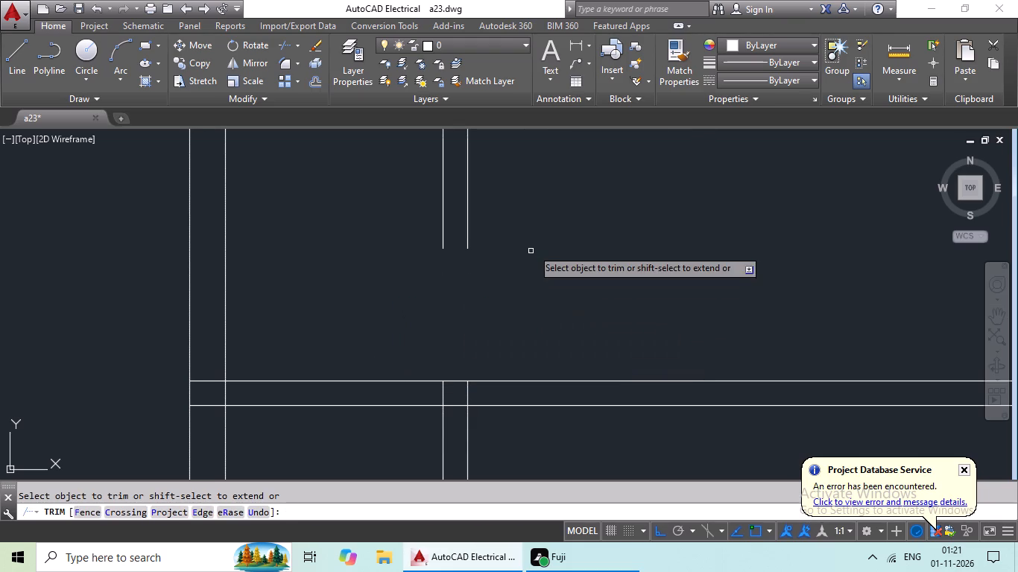
scroll(538, 251, "down", 2)
middle_click_drag(554, 226, 478, 341)
key("Escape")
scroll(497, 284, "down", 1)
left_click_drag(554, 255, 420, 342)
left_click_drag(538, 142, 403, 235)
key("Delete")
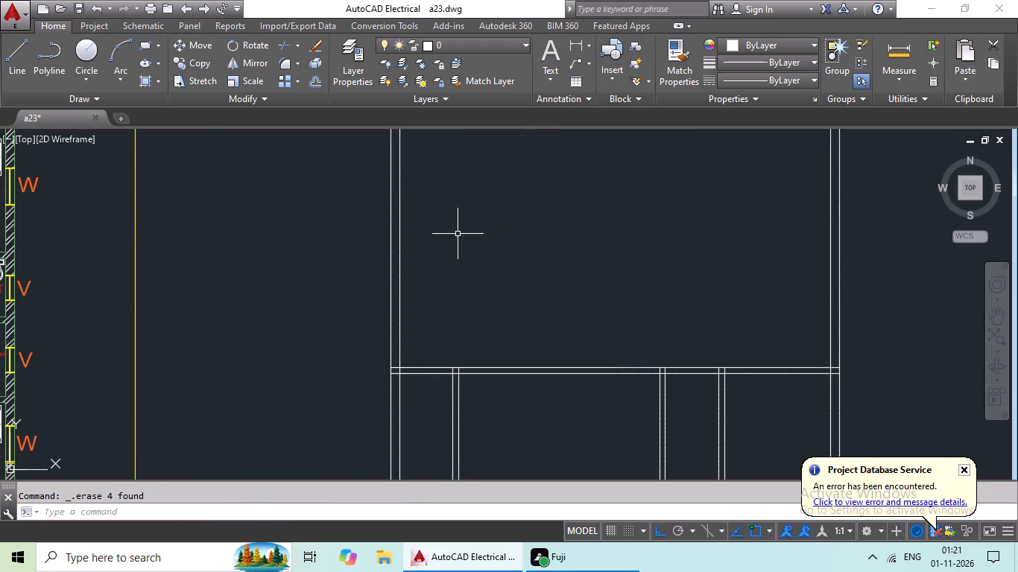
Offset the left toilet wall's inner vertical line 9' toward the plan's interior to set the bedroom's width.
scroll(513, 217, "down", 3)
middle_click_drag(516, 216, 464, 252)
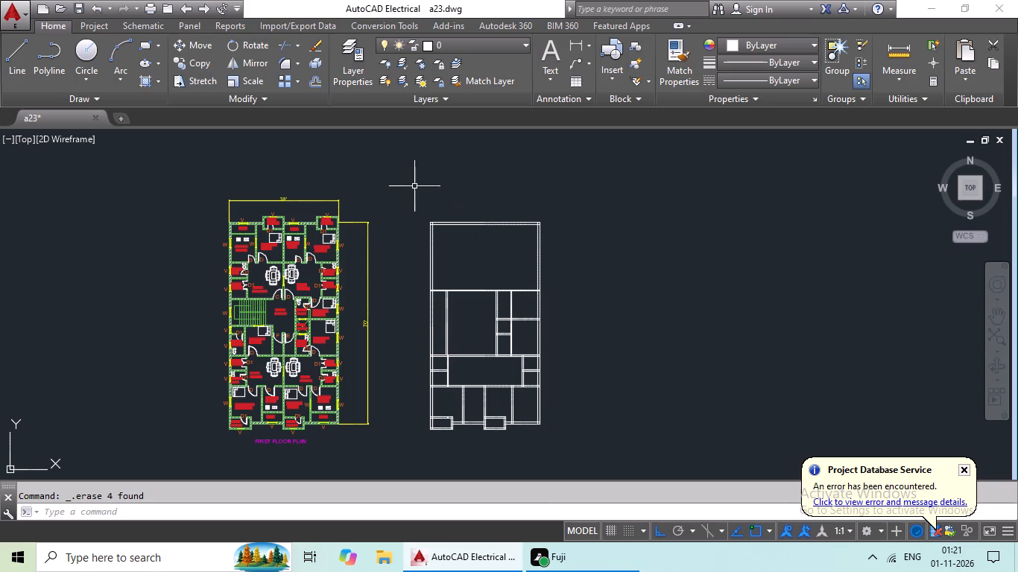
scroll(464, 347, "up", 2)
middle_click_drag(472, 338, 594, 291)
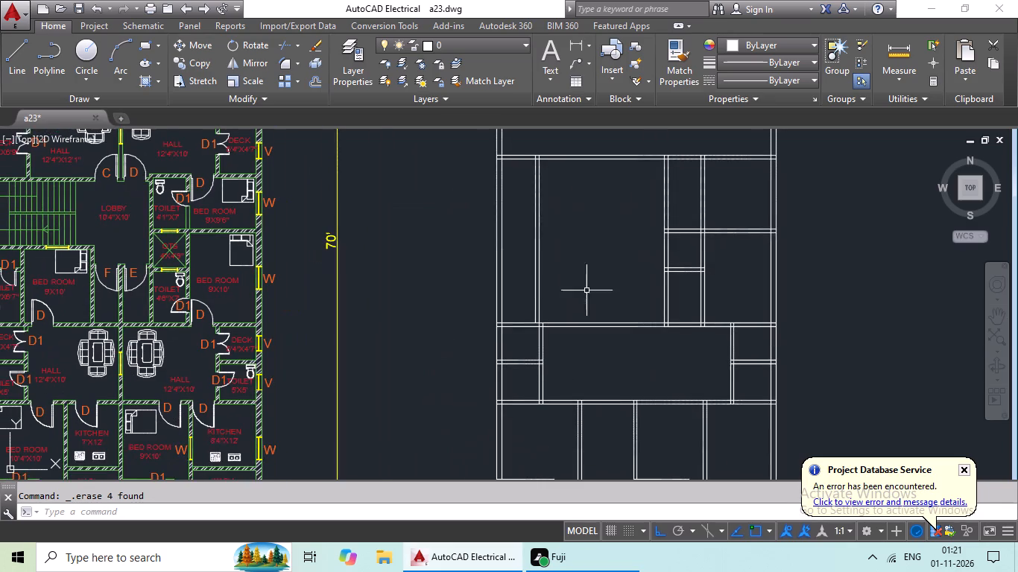
middle_click_drag(575, 265, 614, 265)
middle_click_drag(626, 267, 638, 271)
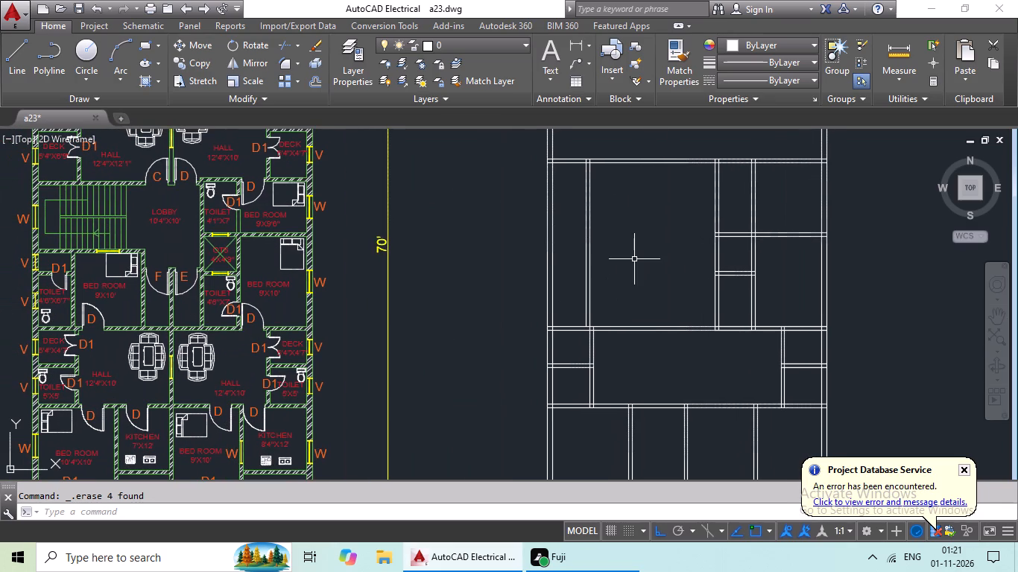
key("o")
key("Return")
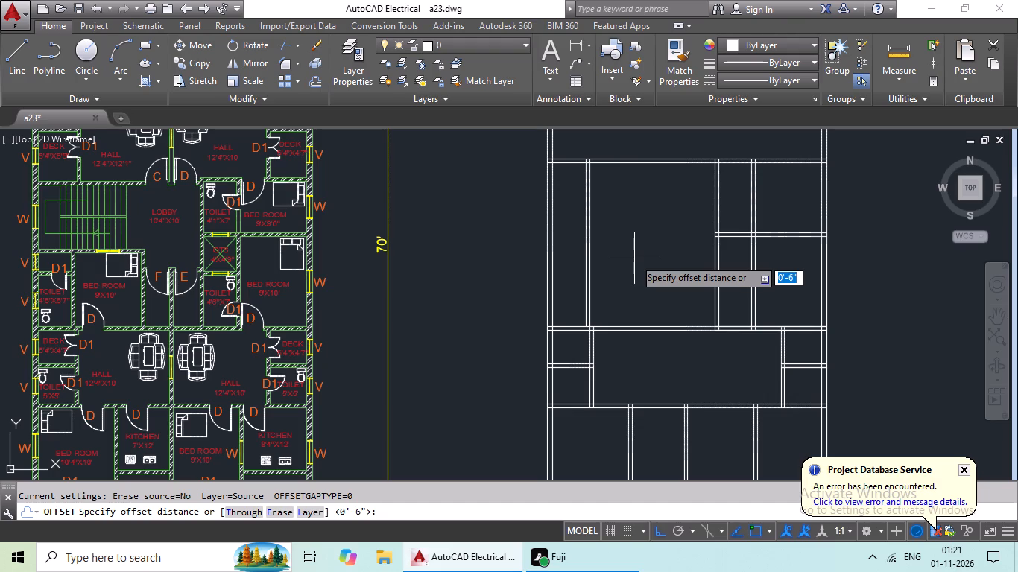
key("Escape")
key("o")
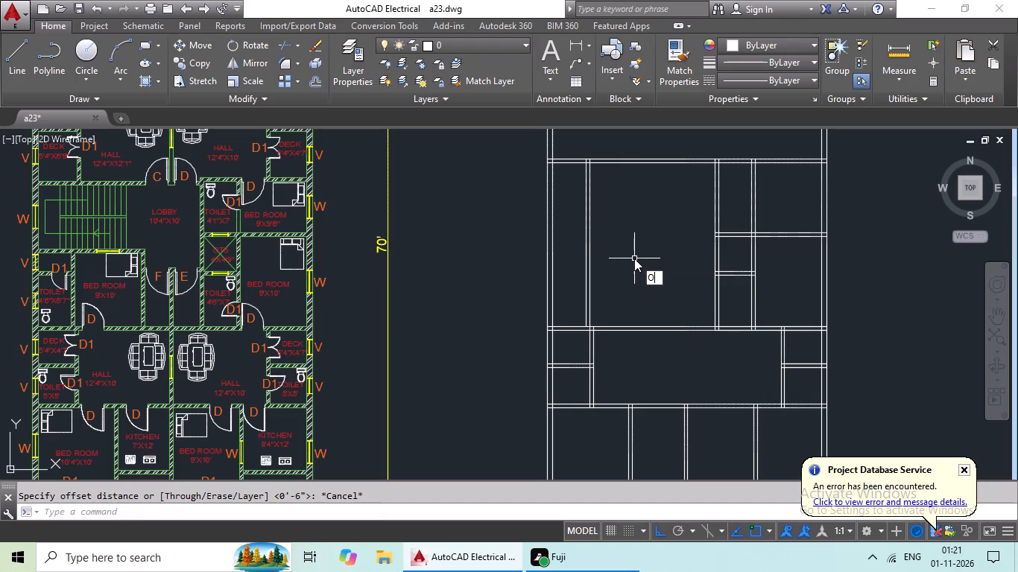
key("Return")
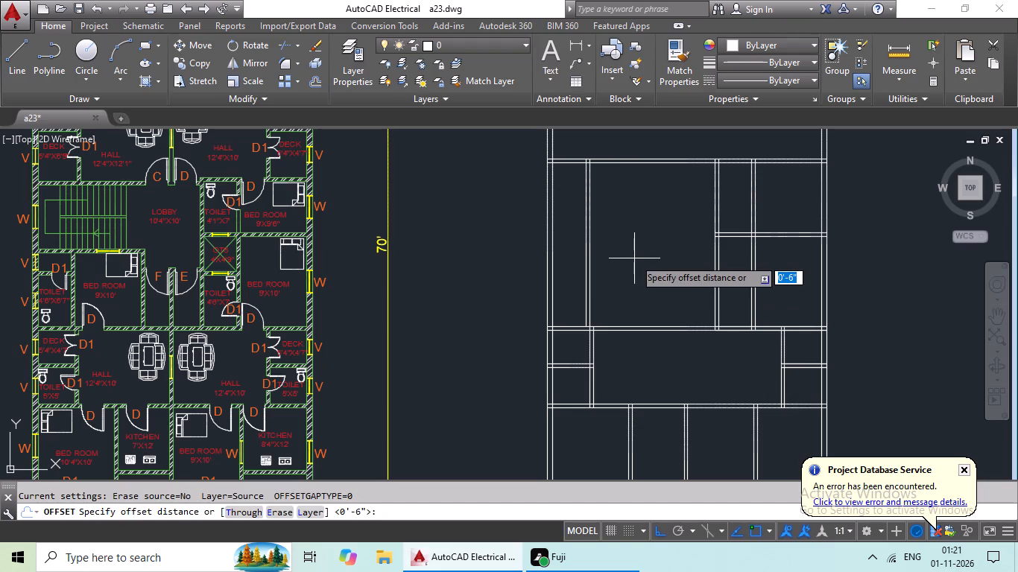
type("9'")
key("Return")
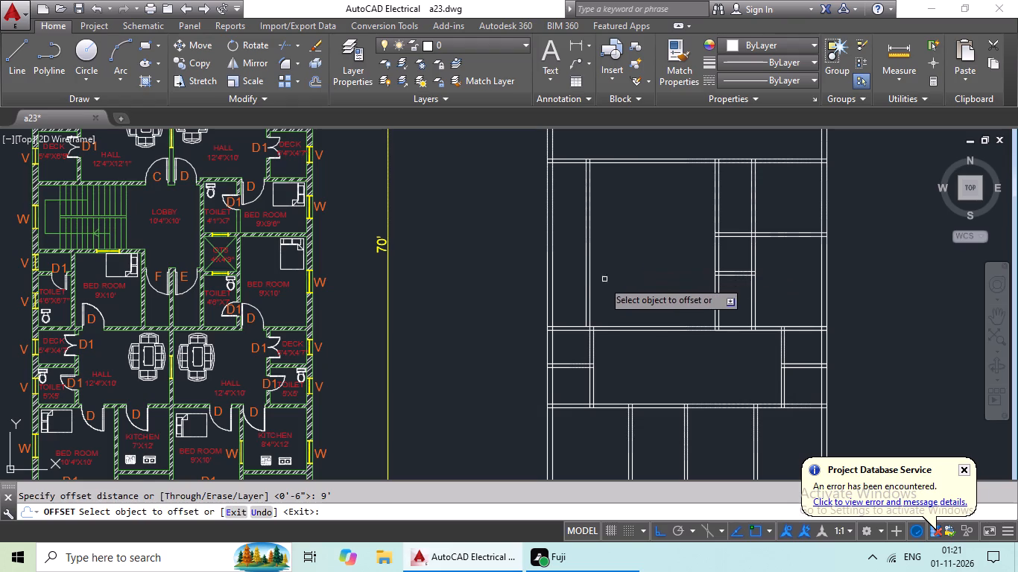
left_click_drag(590, 301, 633, 291)
left_click(652, 283)
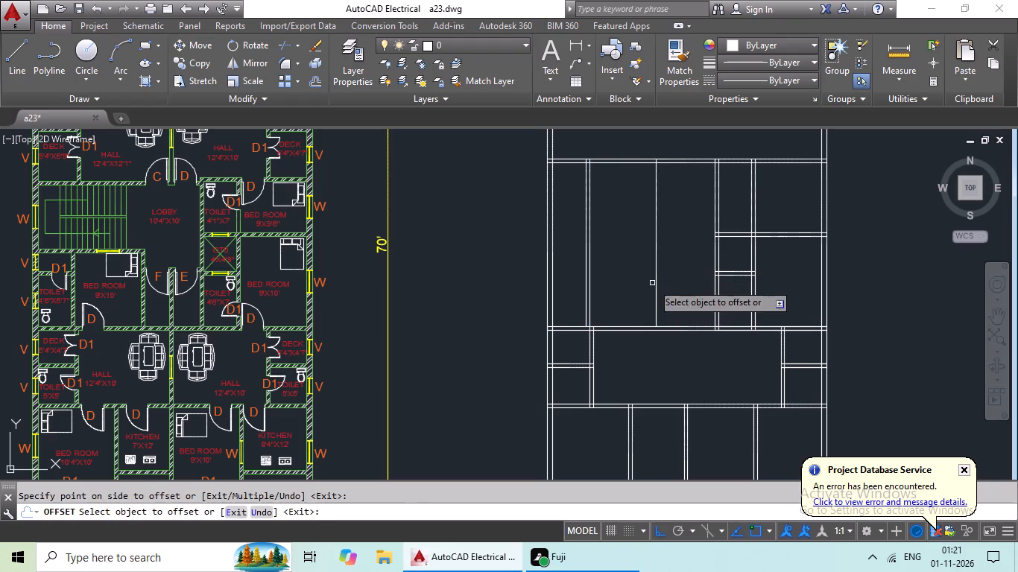
key("Escape")
key("Escape")
key("Escape")
key("Escape")
Offset the new bedroom line 6" away from the bedroom to form the wall's thickness.
key("o")
key("Return")
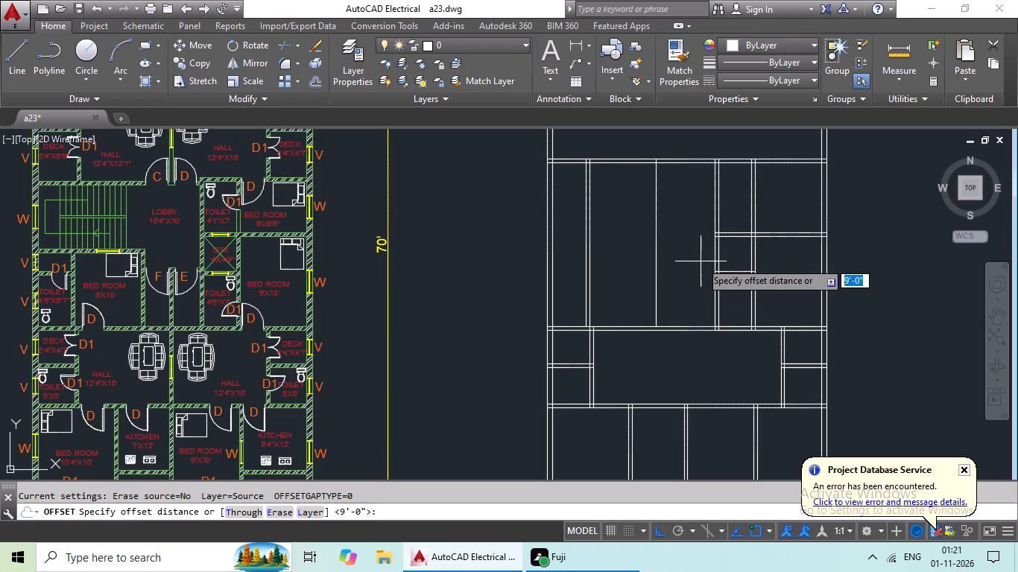
key("6")
key("shift+quotedbl")
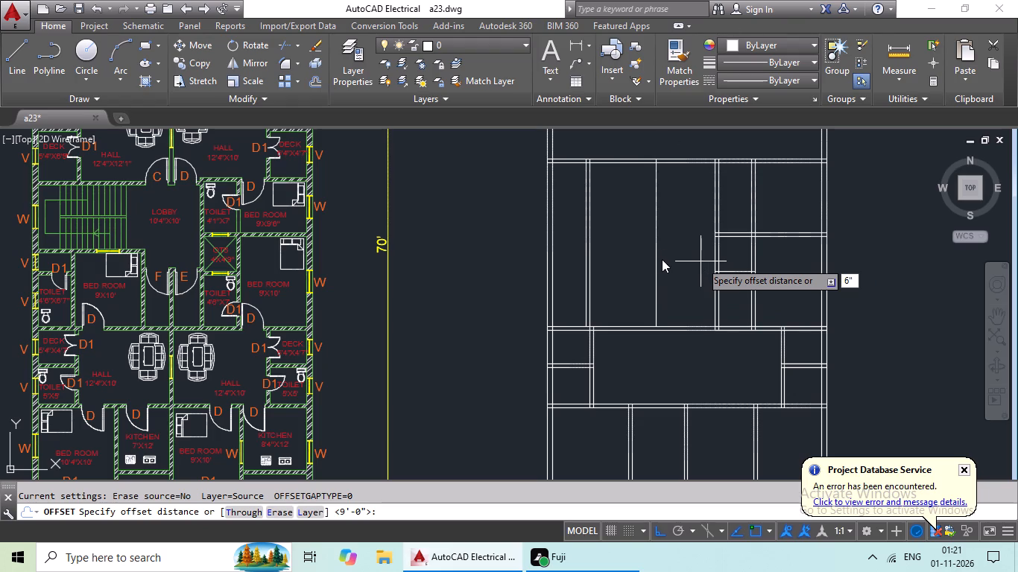
key("Return")
left_click(656, 279)
left_click(680, 270)
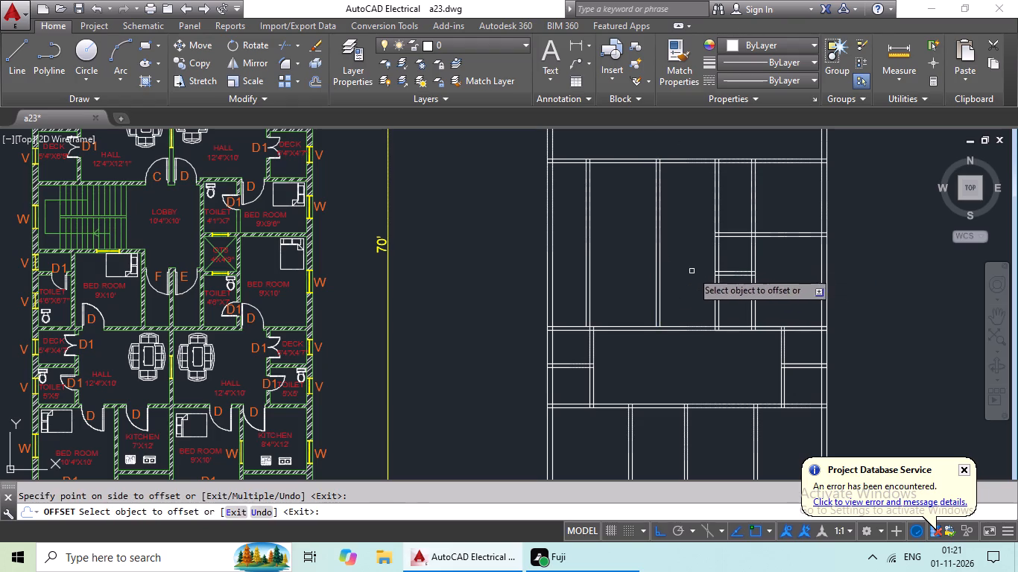
key("Escape")
key("Escape")
Offset the upper line of the hall's top wall 10' upward to set the left bedroom's depth.
scroll(692, 271, "down", 1)
middle_click_drag(694, 270, 655, 306)
key("Escape")
key("Escape")
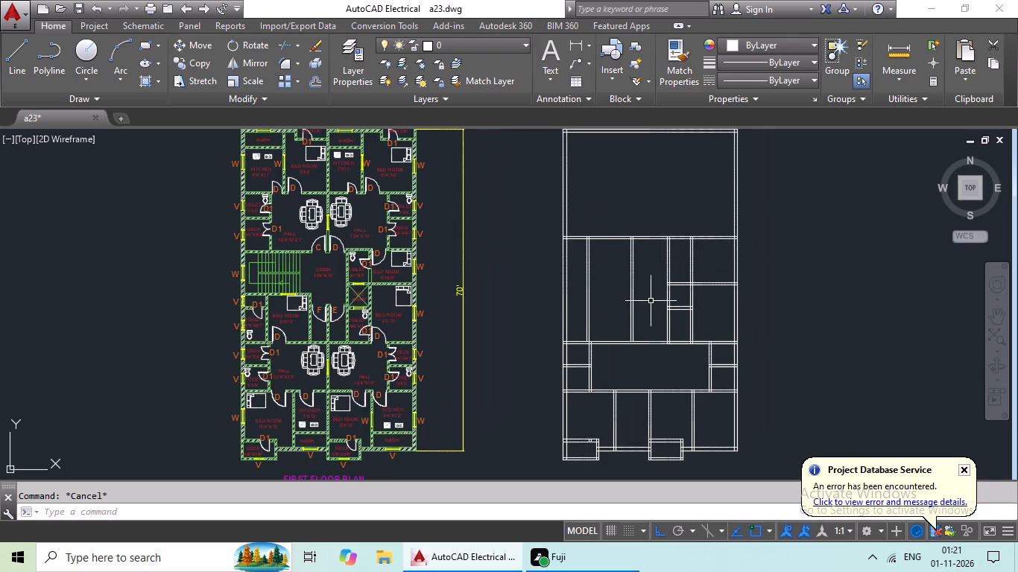
key("Escape")
key("o")
key("Return")
type("10'")
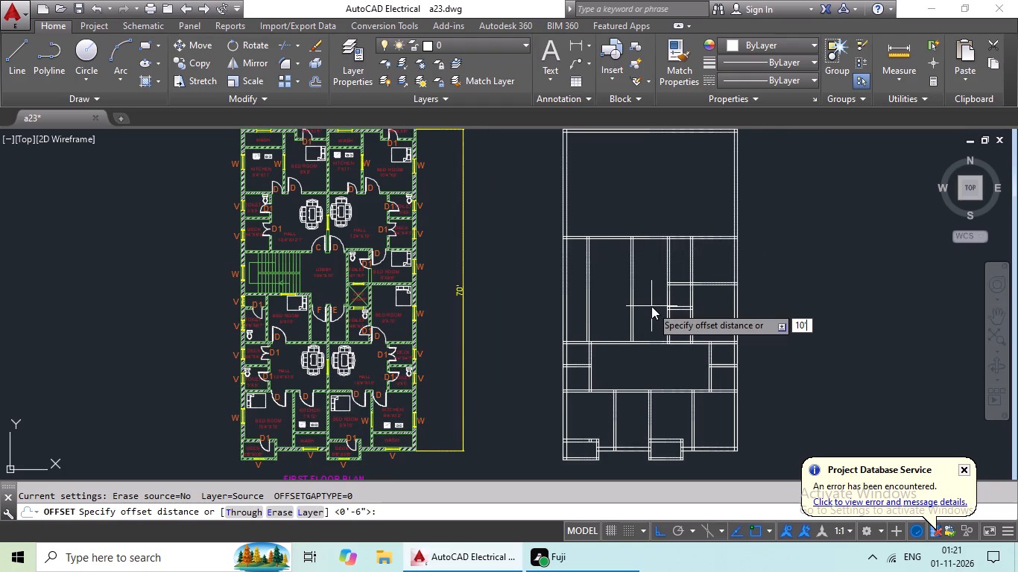
key("Return")
scroll(612, 334, "up", 3)
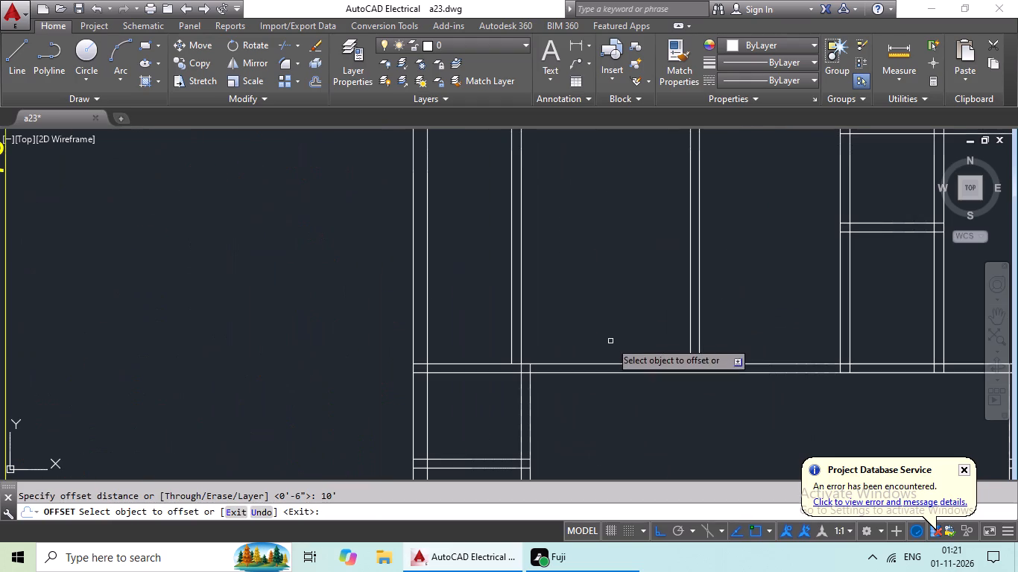
left_click_drag(610, 364, 613, 354)
left_click(616, 296)
scroll(620, 293, "down", 2)
middle_click_drag(624, 287, 597, 290)
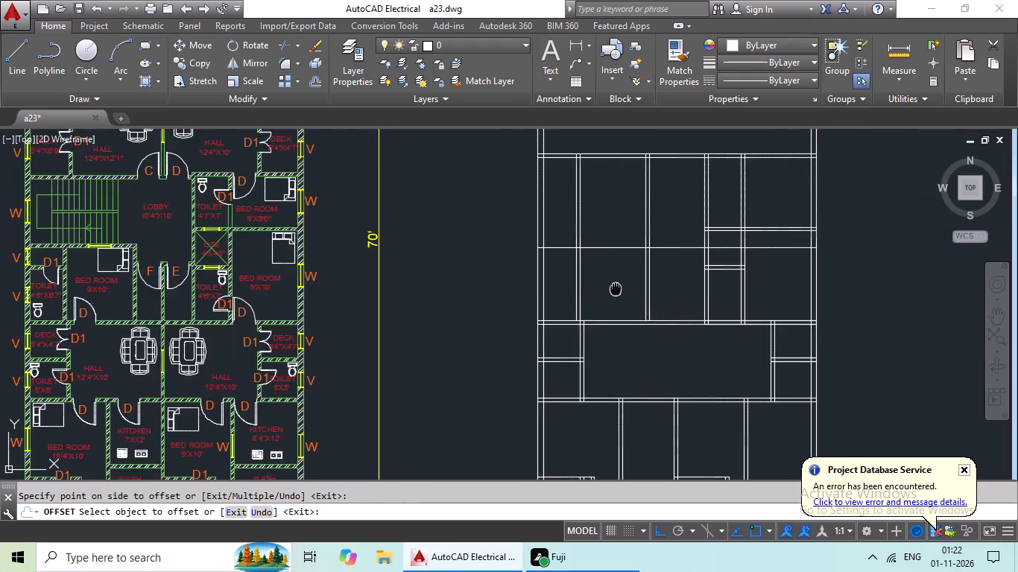
middle_click_drag(597, 290, 548, 304)
key("Escape")
key("Escape")
Trim the new horizontal line between the left bedroom and right toilet walls, and erase its leftover part across the right rooms.
type("TR")
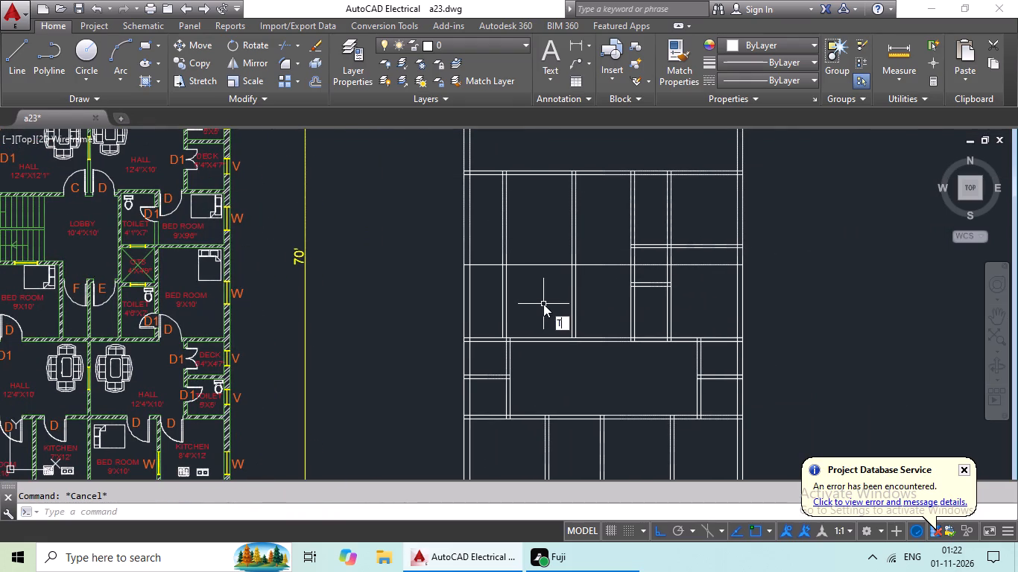
key("space")
key("space")
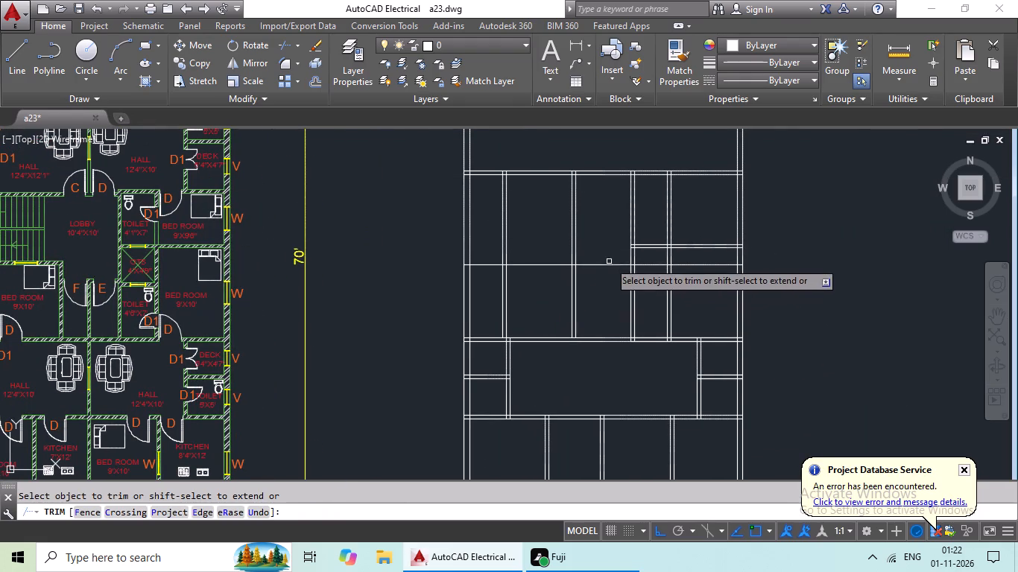
scroll(609, 263, "up", 2)
left_click_drag(613, 231, 570, 305)
left_click(571, 302)
key("Escape")
key("Escape")
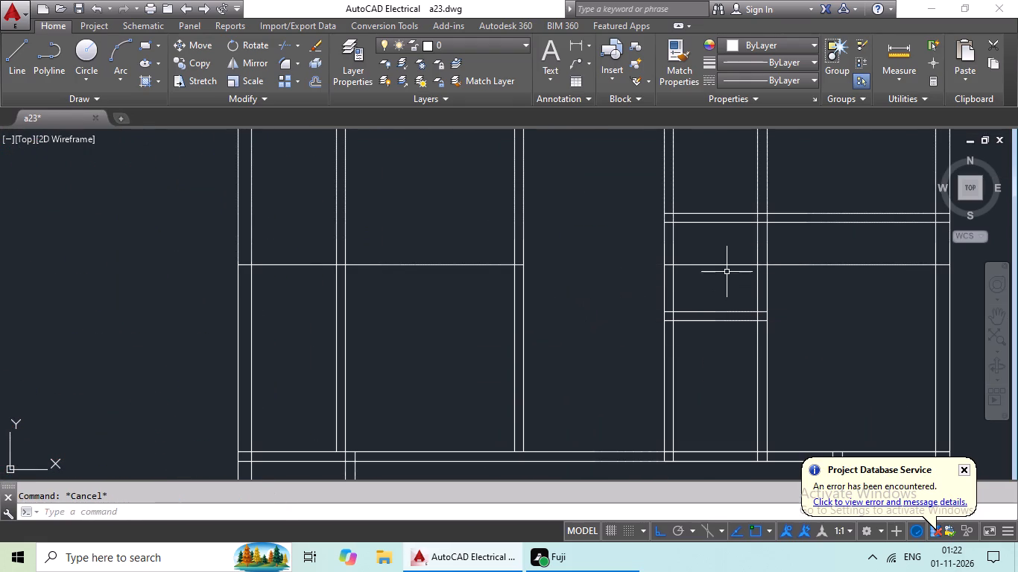
left_click(727, 264)
key("Delete")
scroll(715, 276, "down", 1)
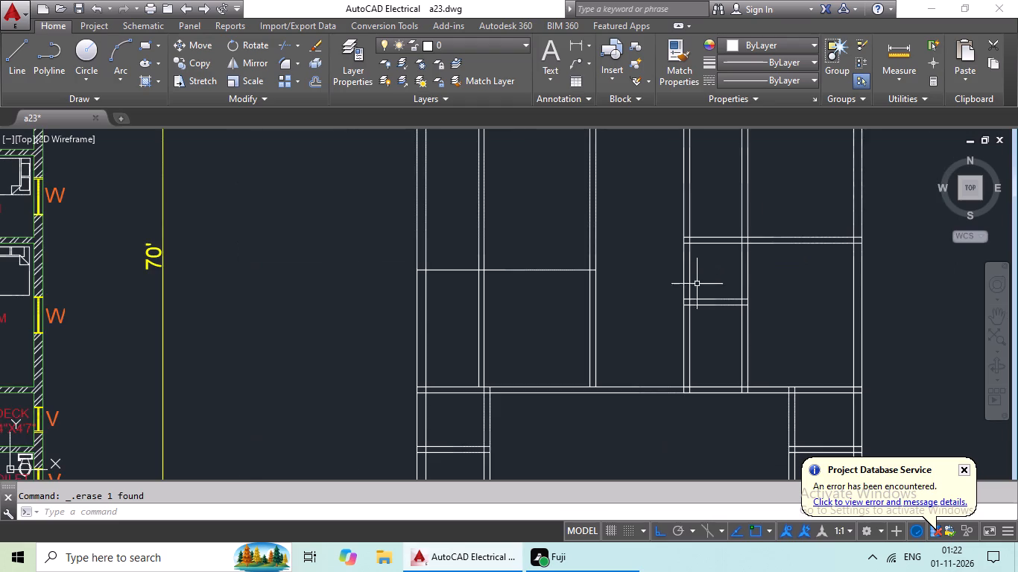
Offset the remaining horizontal line 6" upward to form the thickness of the left bedroom's top wall.
middle_click_drag(648, 285, 657, 268)
key("Escape")
key("Escape")
key("Escape")
key("o")
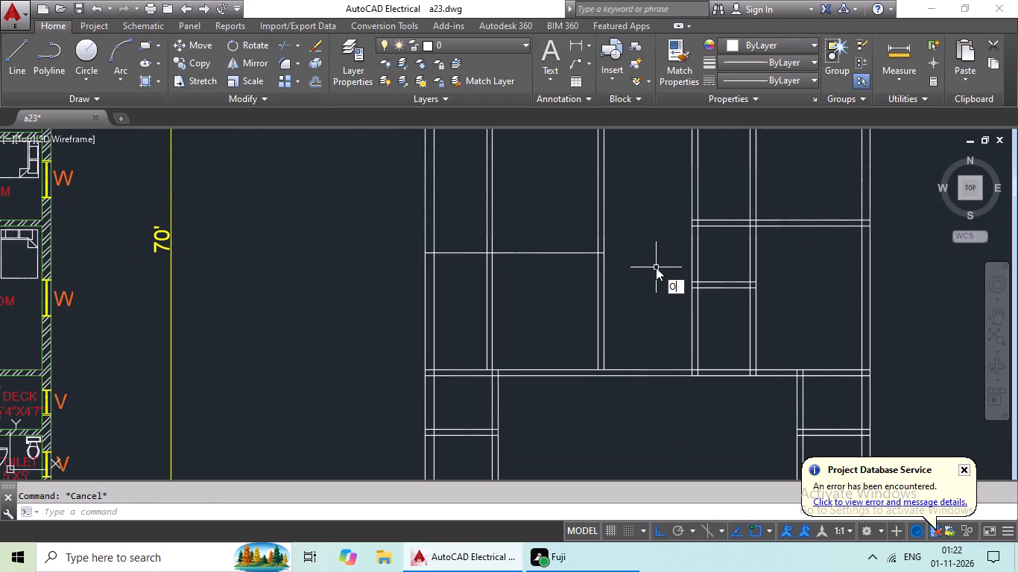
key("Return")
type("6\"")
key("Return")
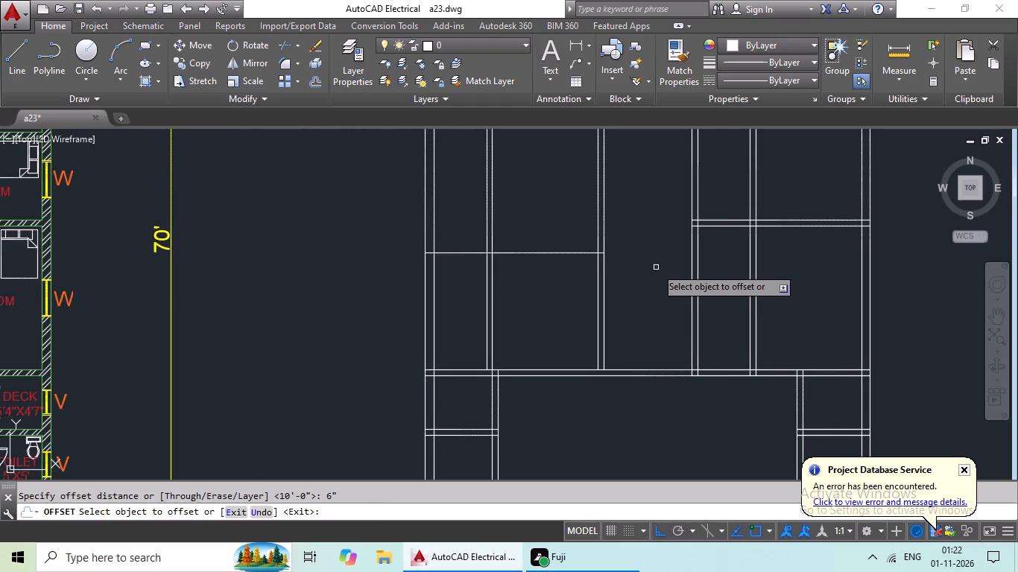
left_click_drag(547, 252, 557, 230)
left_click(560, 212)
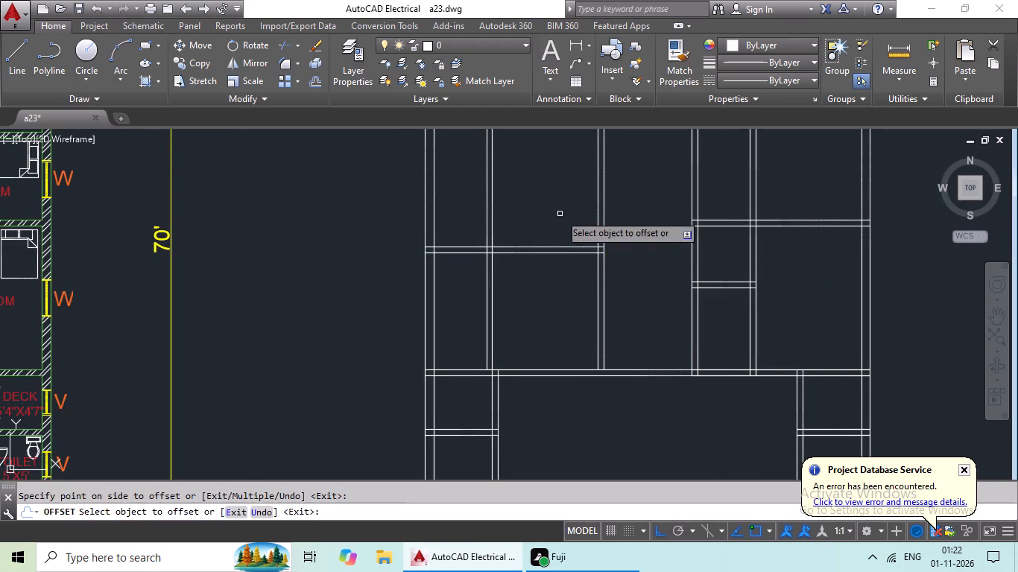
key("Escape")
key("Escape")
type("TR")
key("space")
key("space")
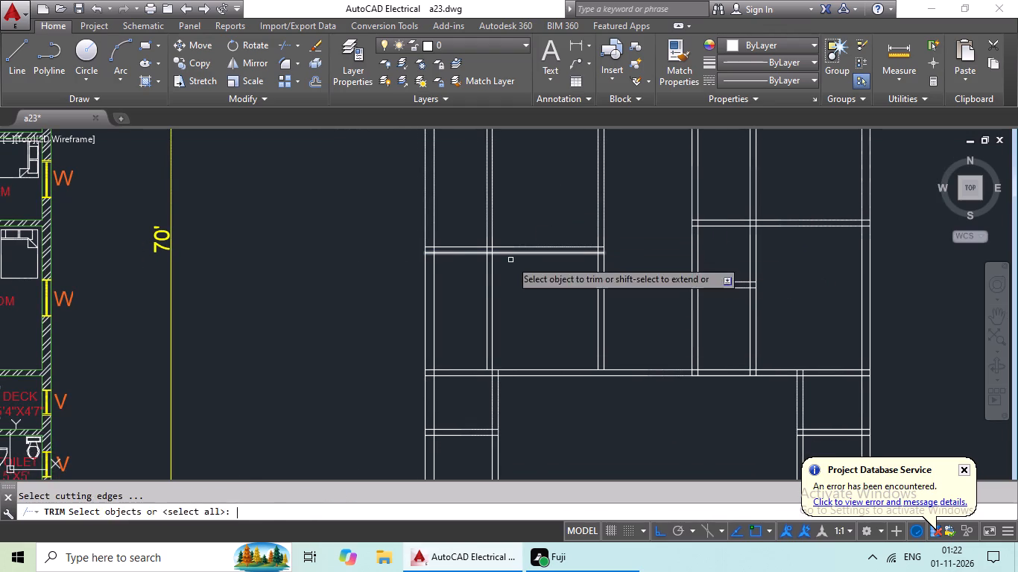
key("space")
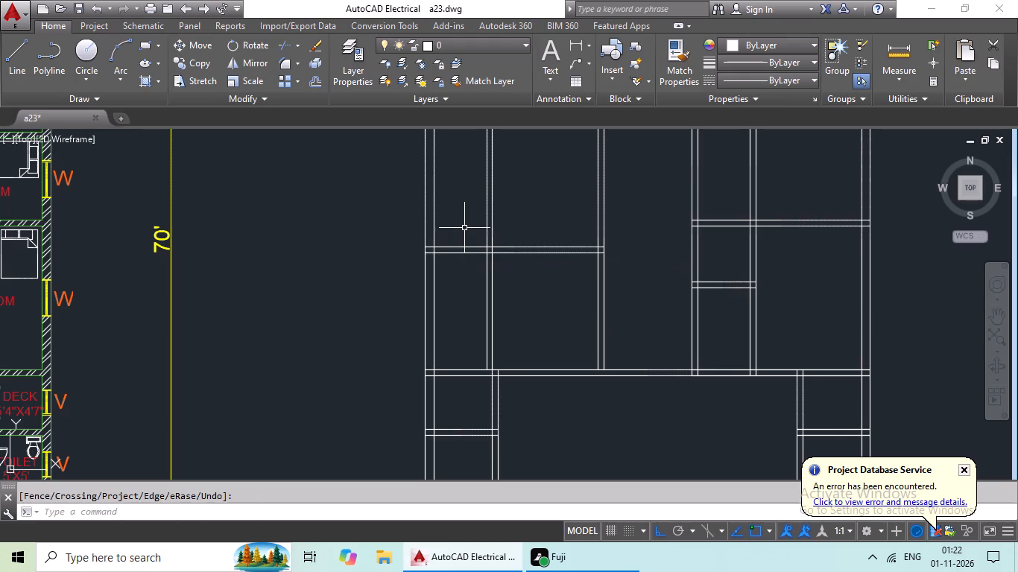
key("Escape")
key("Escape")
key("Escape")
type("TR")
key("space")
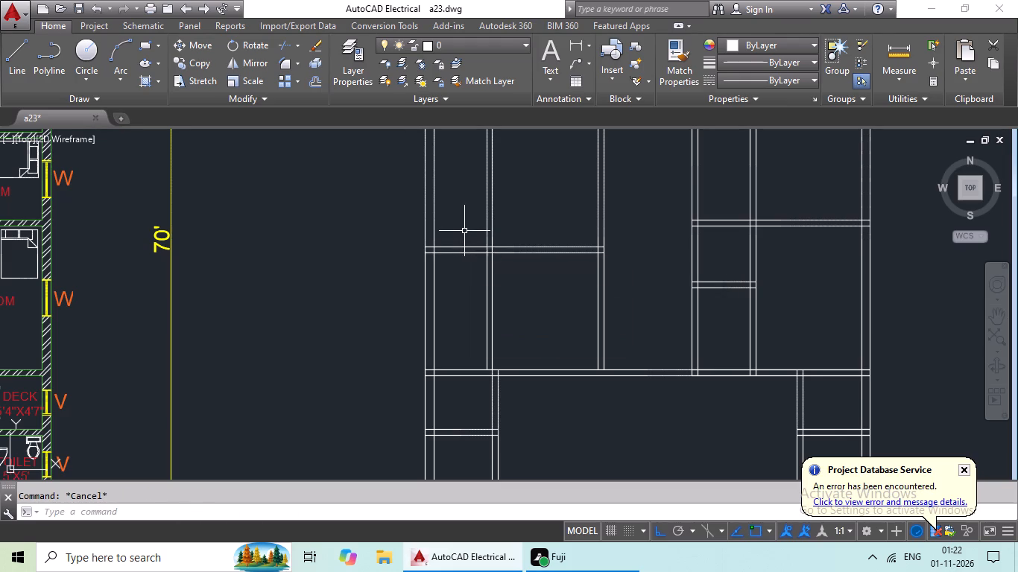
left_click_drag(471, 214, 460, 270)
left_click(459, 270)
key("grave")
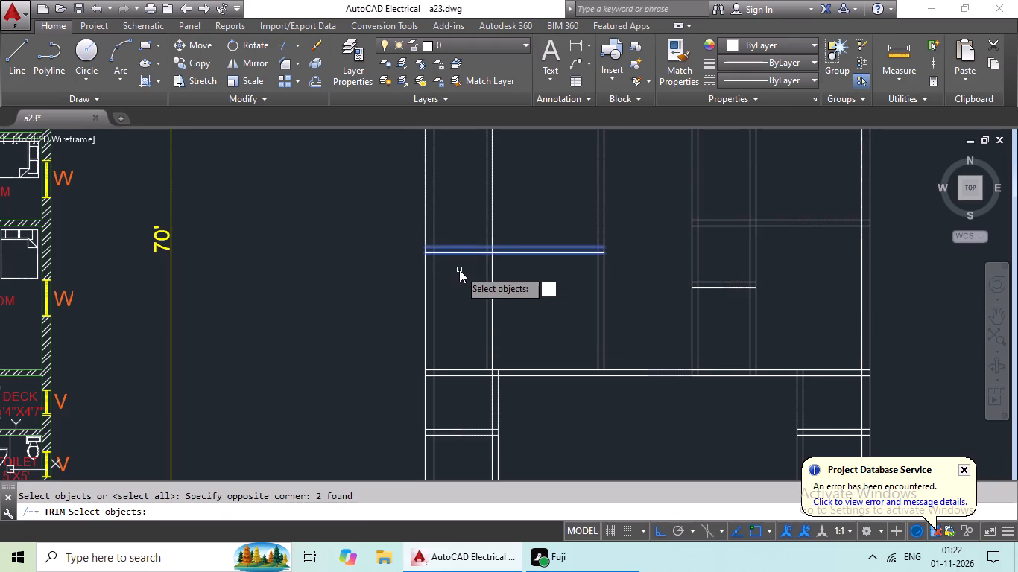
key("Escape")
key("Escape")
Trim the bedroom's top wall lines out of the left toilet and erase the two leftover segments inside the outer wall.
type("TR")
key("space")
key("space")
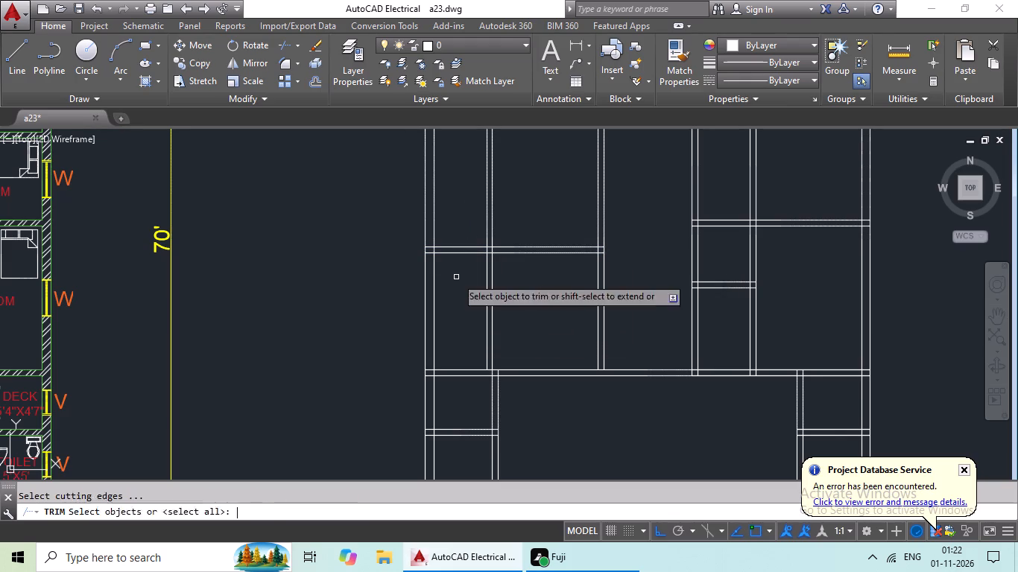
left_click_drag(467, 209, 463, 302)
left_click(463, 301)
key("Escape")
key("Escape")
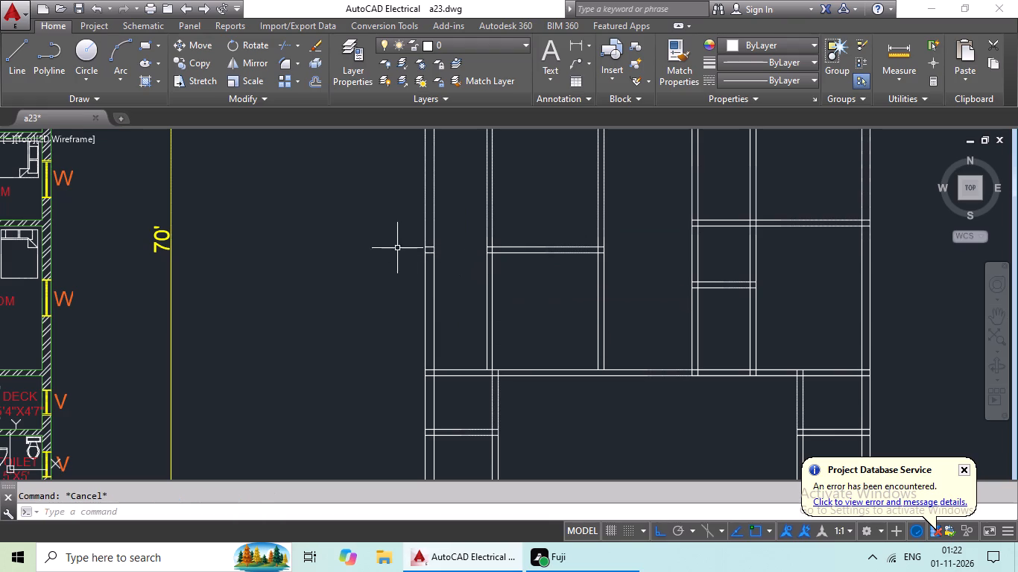
scroll(423, 244, "up", 6)
middle_click_drag(467, 227, 458, 286)
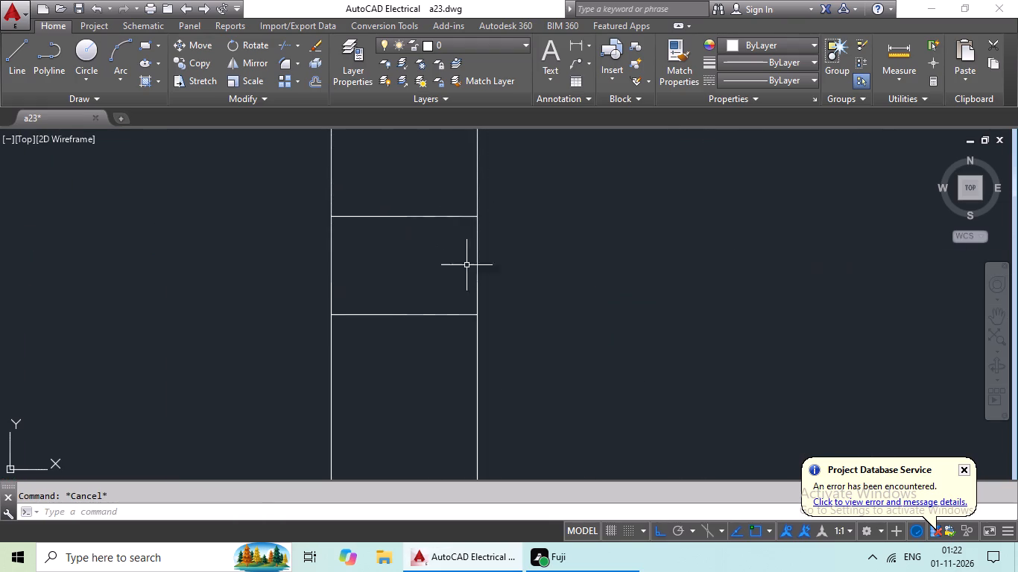
left_click_drag(452, 185, 420, 341)
key("Delete")
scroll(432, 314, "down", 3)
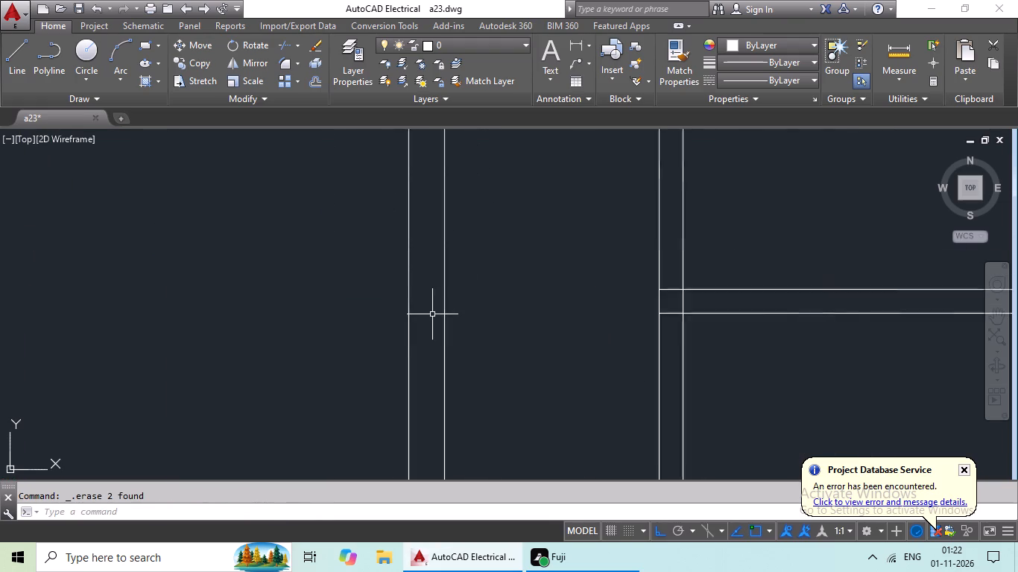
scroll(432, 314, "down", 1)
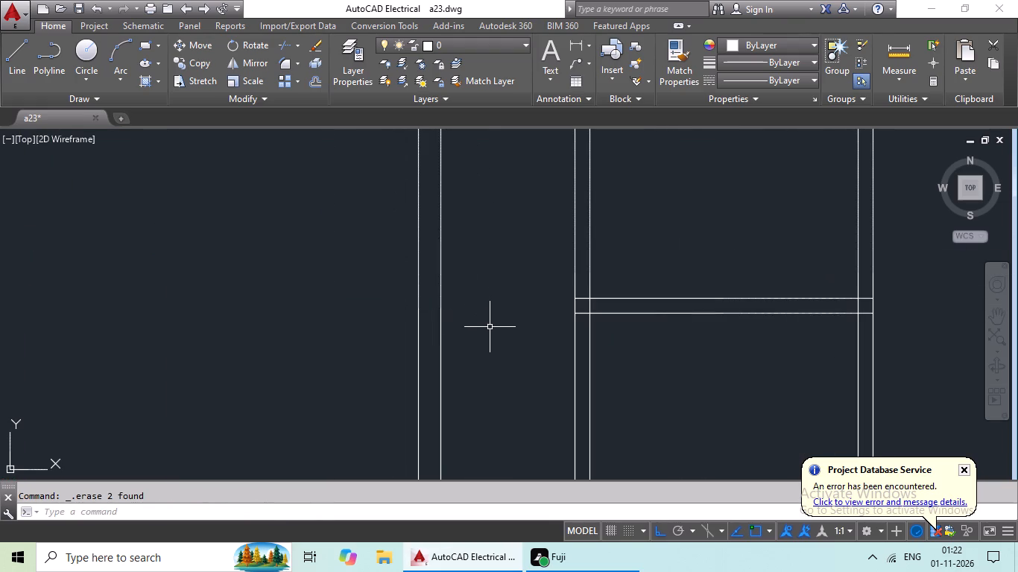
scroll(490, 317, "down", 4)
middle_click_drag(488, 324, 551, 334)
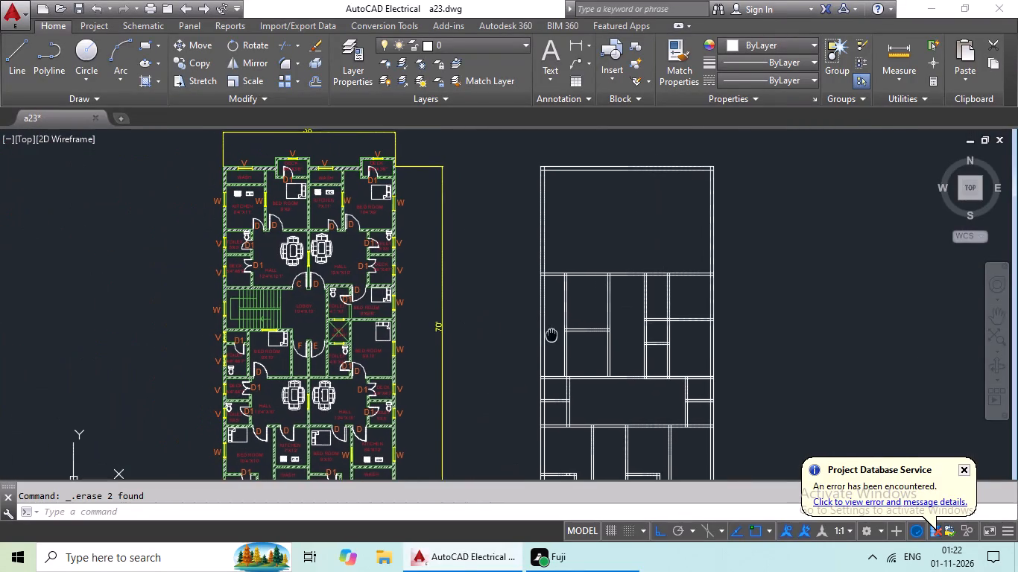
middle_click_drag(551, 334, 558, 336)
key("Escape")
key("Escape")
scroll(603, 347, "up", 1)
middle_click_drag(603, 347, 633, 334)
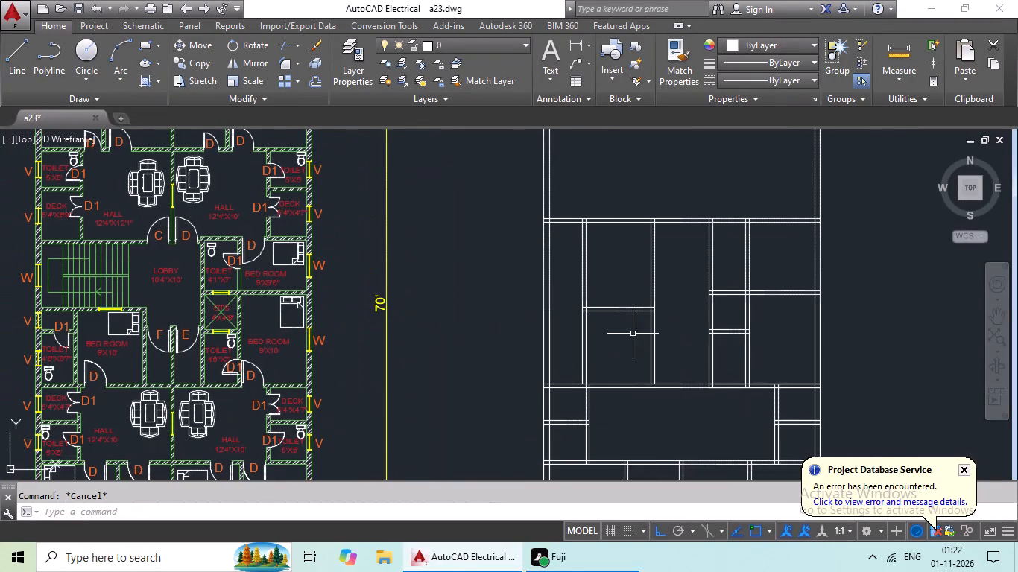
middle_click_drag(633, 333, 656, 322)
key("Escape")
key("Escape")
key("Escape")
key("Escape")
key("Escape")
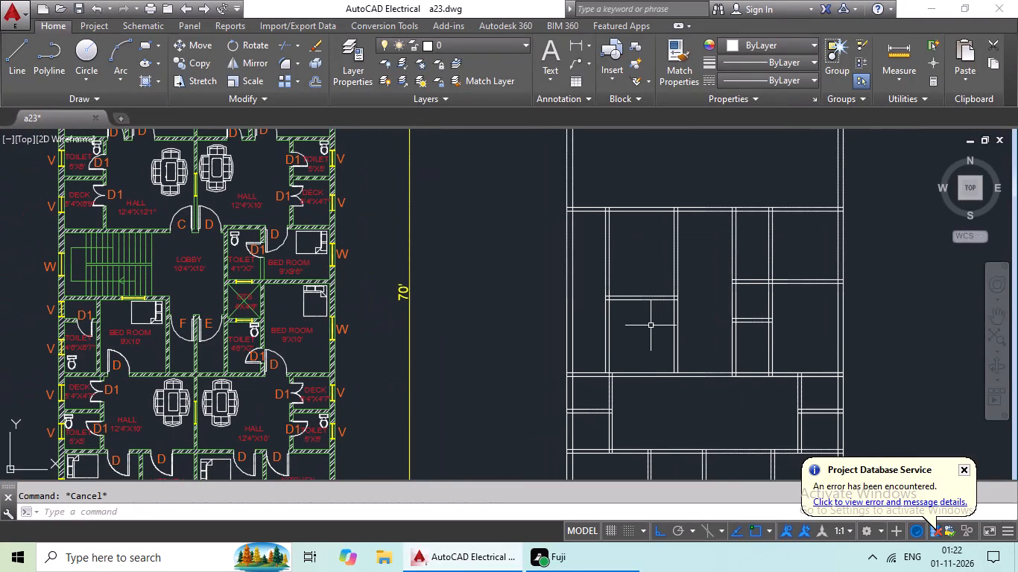
Undo the trimming and erasing that removed the bedroom's top wall lines from the left toilet.
key("Escape")
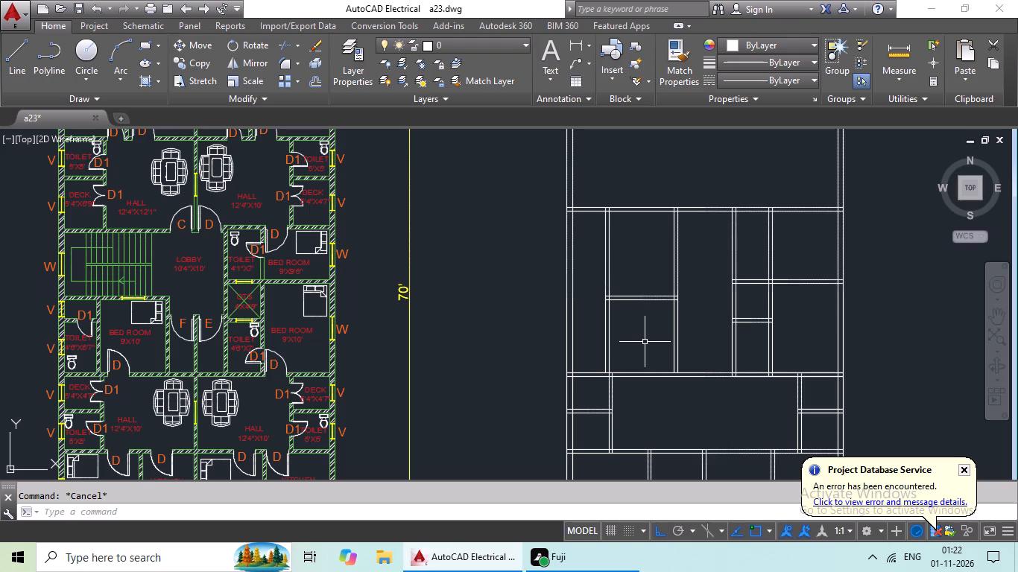
key("z")
key("Escape")
key("Escape")
key("ctrl+z")
scroll(650, 346, "down", 2)
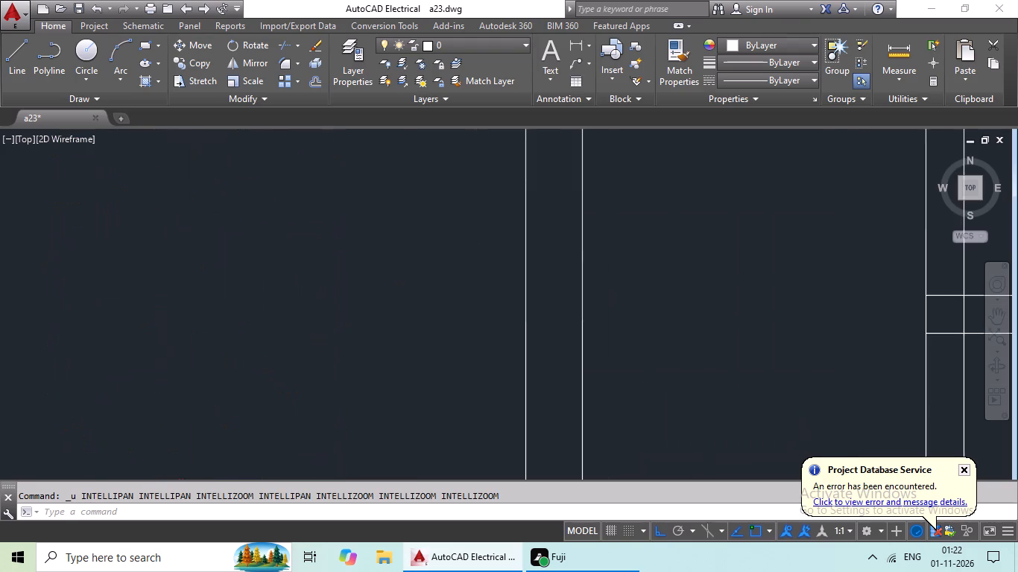
scroll(650, 346, "down", 4)
key("ctrl+z")
scroll(647, 345, "down", 4, "ctrl")
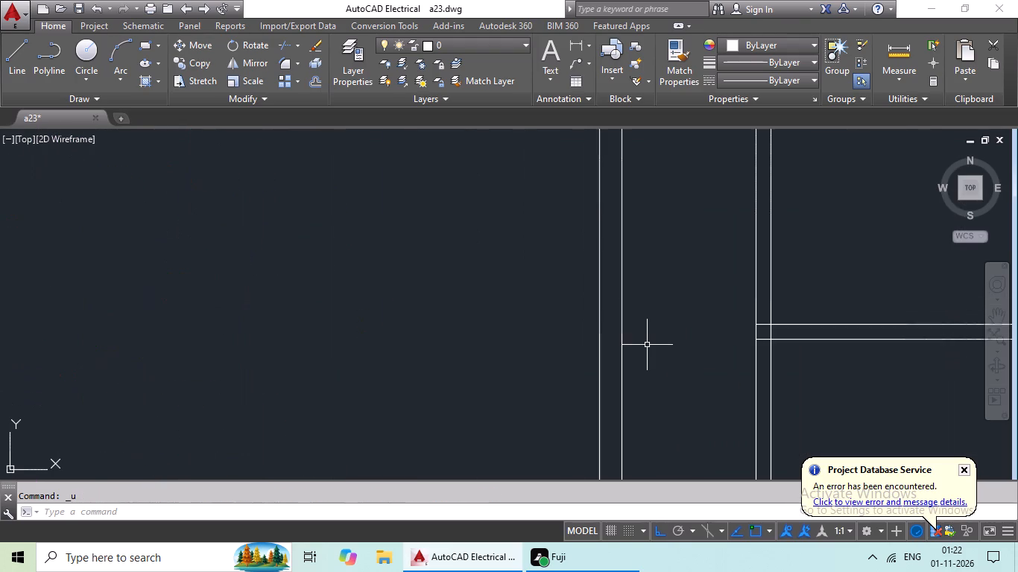
key("ctrl+z")
key("ctrl+z")
scroll(647, 346, "down", 5, "ctrl")
key("ctrl+z")
scroll(647, 346, "down", 2, "ctrl")
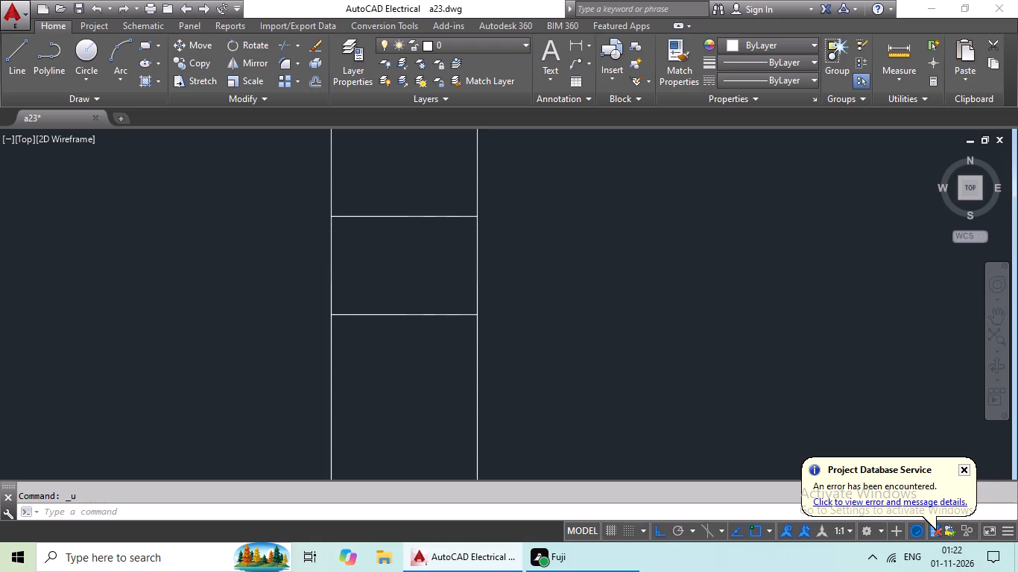
scroll(647, 346, "down", 2, "ctrl")
key("ctrl+z")
key("ctrl+z")
key("ctrl+z")
key("Escape")
key("Escape")
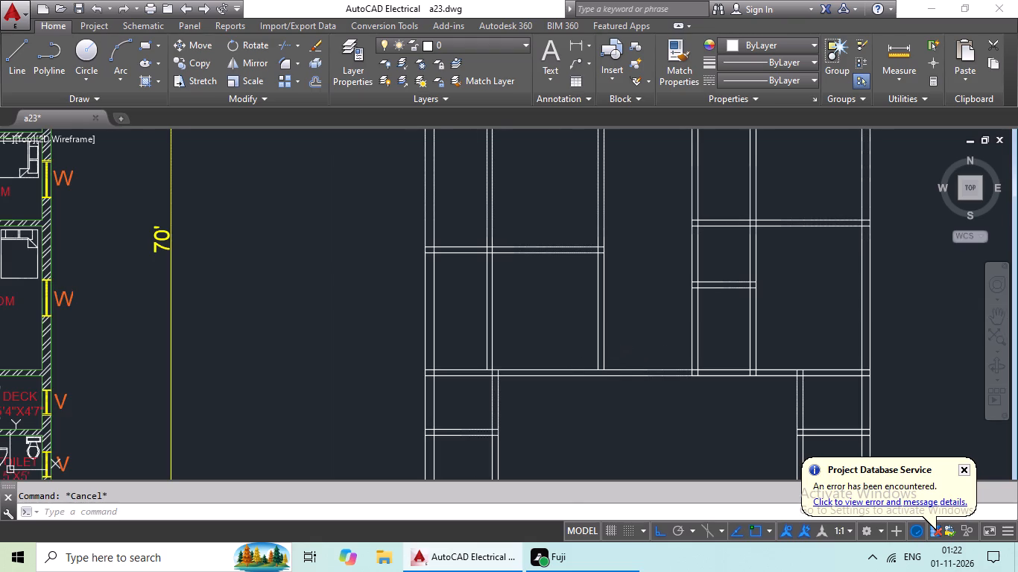
Offset the upper line of the hall's top wall 7' upward to set the left toilet's depth.
key("o")
key("Return")
type("7'")
key("Return")
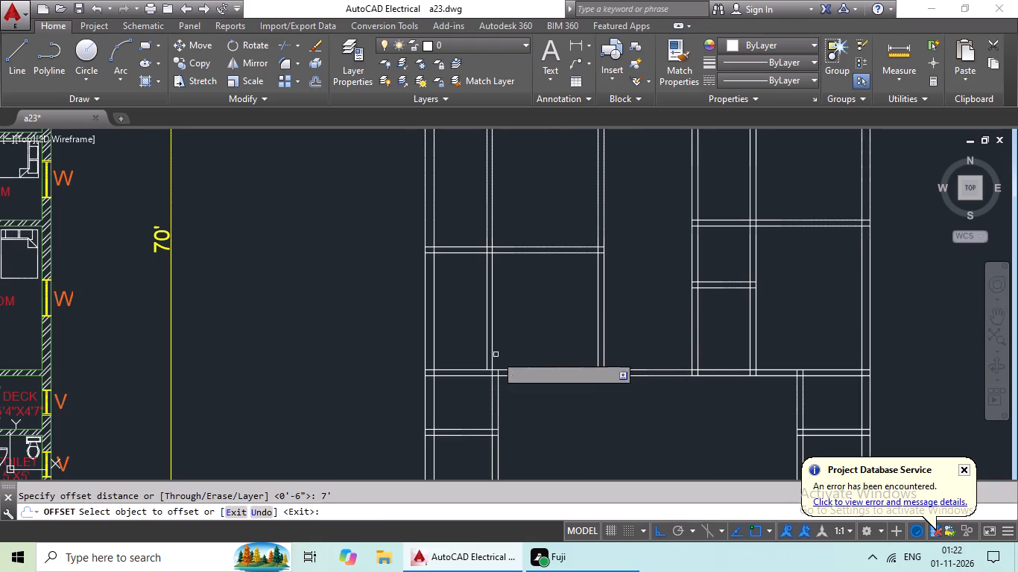
left_click(468, 368)
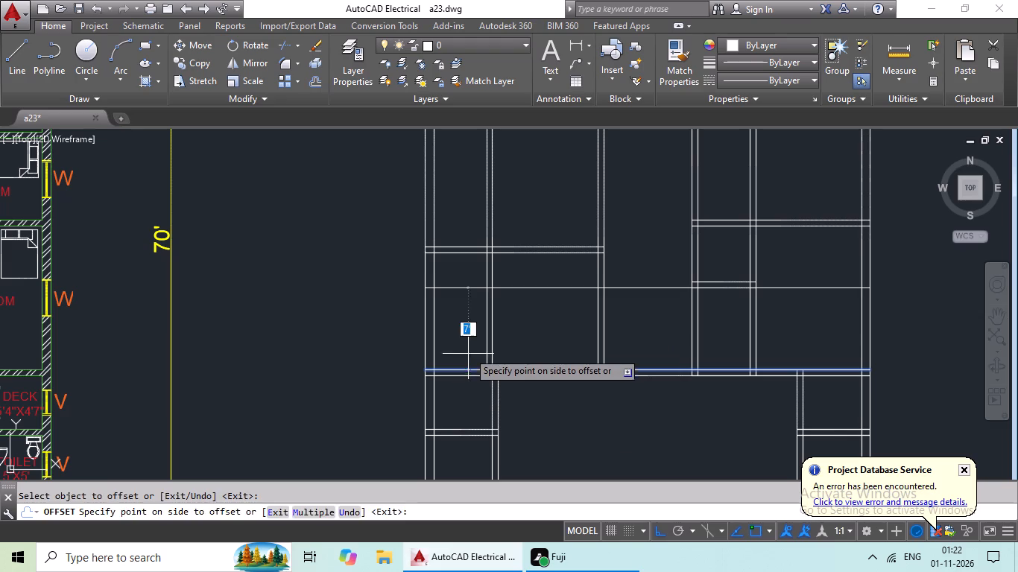
left_click(468, 345)
key("Escape")
key("Escape")
key("Escape")
Offset the new horizontal line 6" upward to form the thickness of the left toilet's top wall.
key("o")
key("Return")
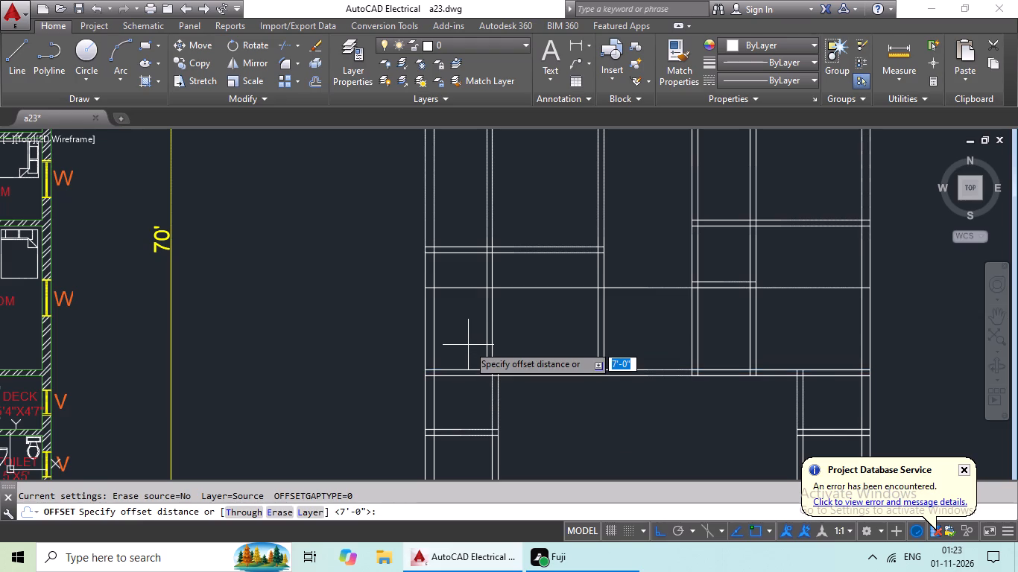
type("6\"")
key("Return")
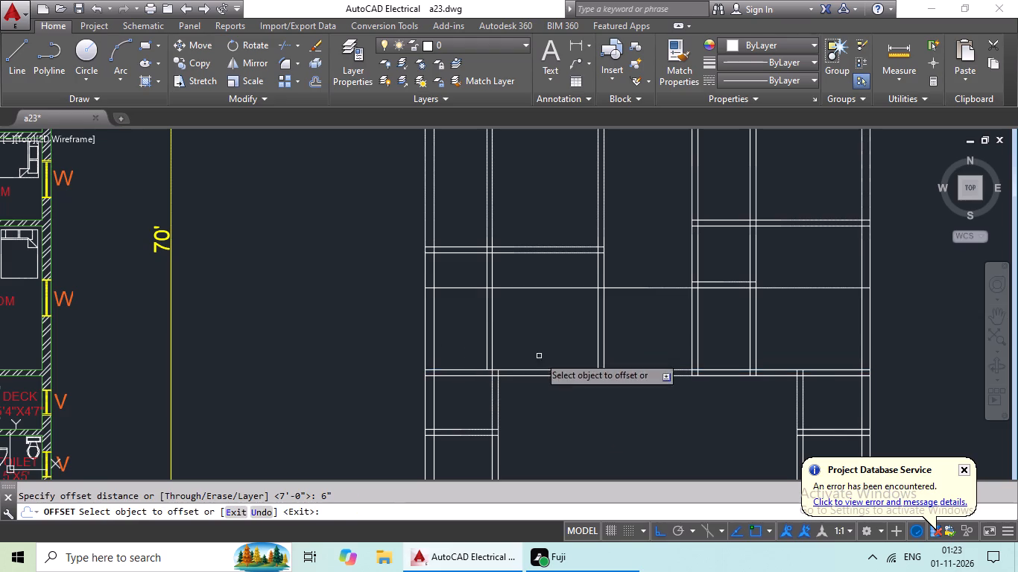
left_click(479, 290)
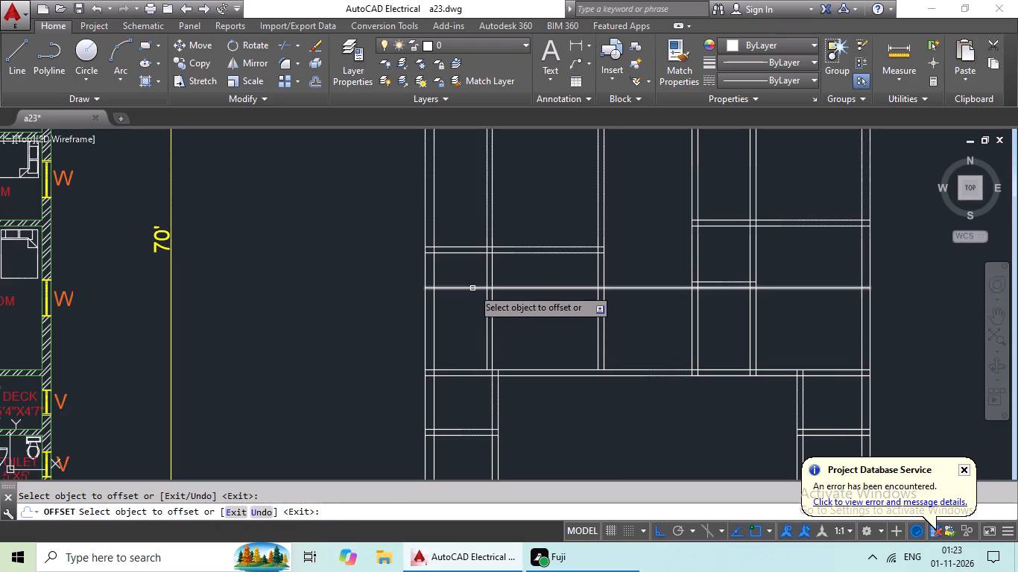
left_click(473, 281)
left_click_drag(466, 290, 470, 267)
left_click(470, 263)
scroll(515, 293, "down", 2)
middle_click_drag(537, 305, 519, 310)
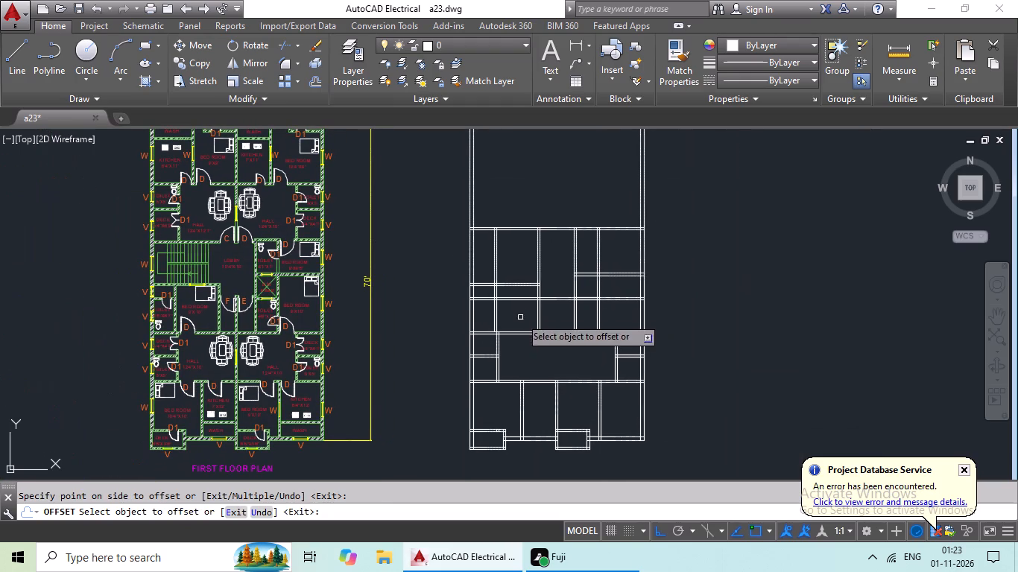
key("Escape")
key("Escape")
key("Escape")
middle_click_drag(550, 368, 488, 386)
key("Escape")
key("Escape")
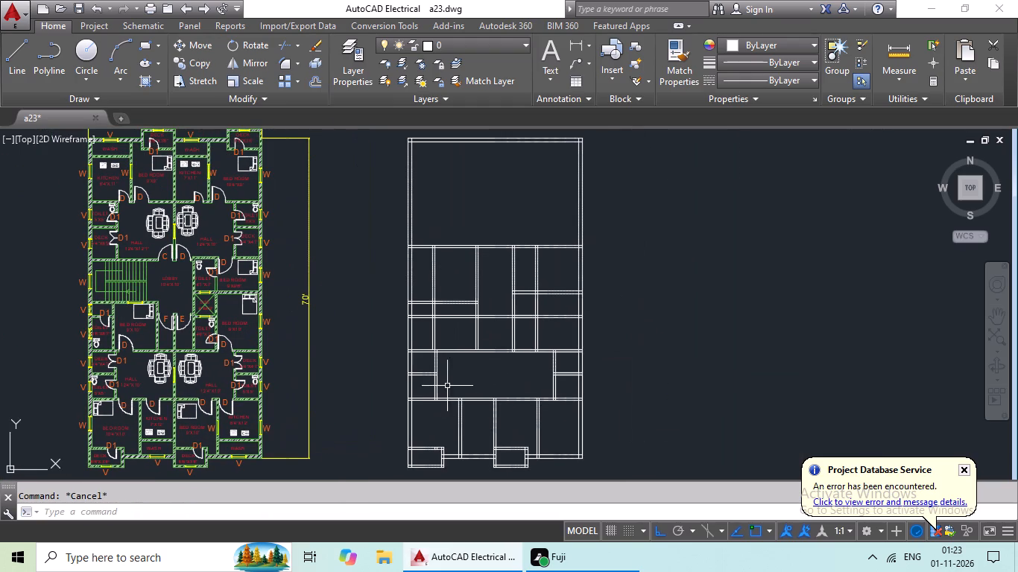
Trim the toilet's top wall lines out of the left bedroom, the central lobby, the right bedroom and the right toilet.
type("TR")
key("space")
key("space")
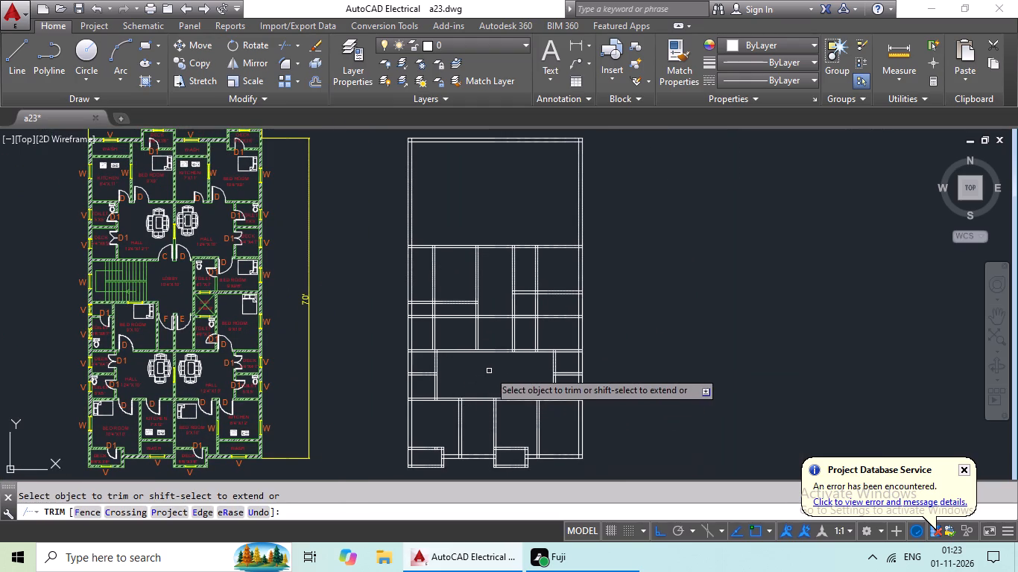
scroll(493, 322, "up", 2)
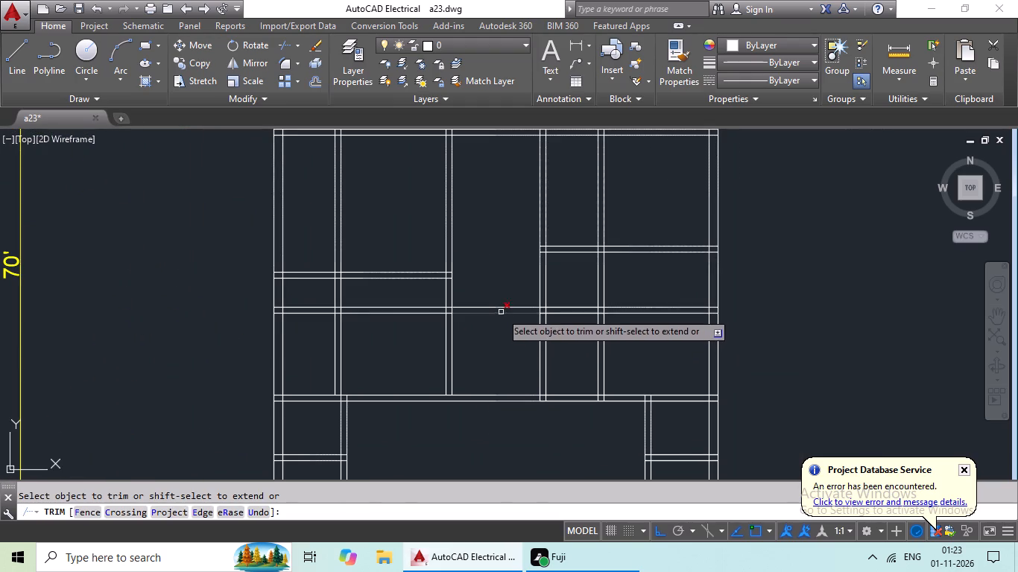
left_click_drag(510, 276, 468, 359)
left_click(468, 355)
scroll(424, 315, "up", 3)
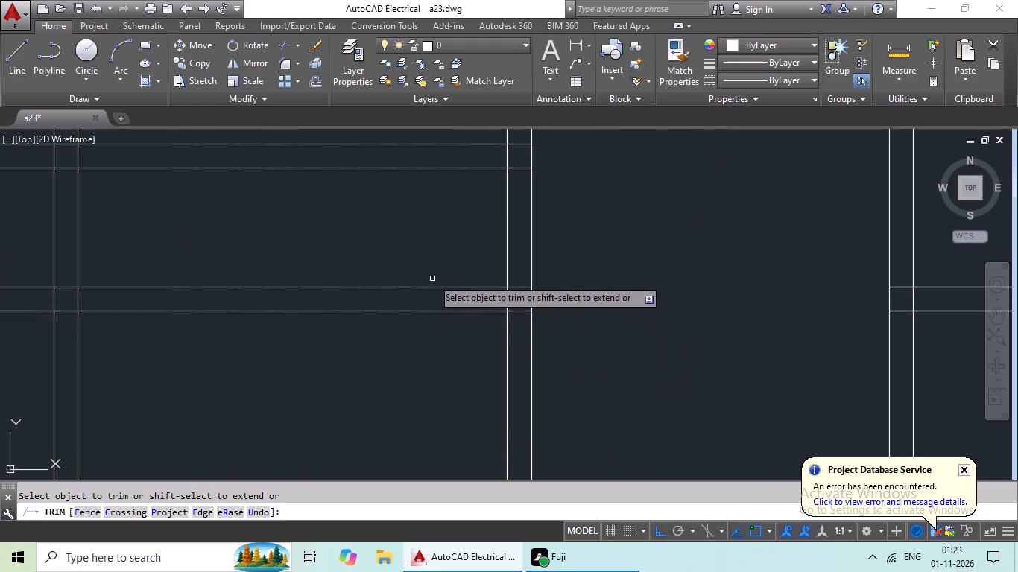
left_click_drag(441, 255, 385, 357)
left_click(385, 346)
scroll(519, 339, "down", 2)
middle_click_drag(543, 346, 423, 352)
middle_click_drag(528, 354, 492, 355)
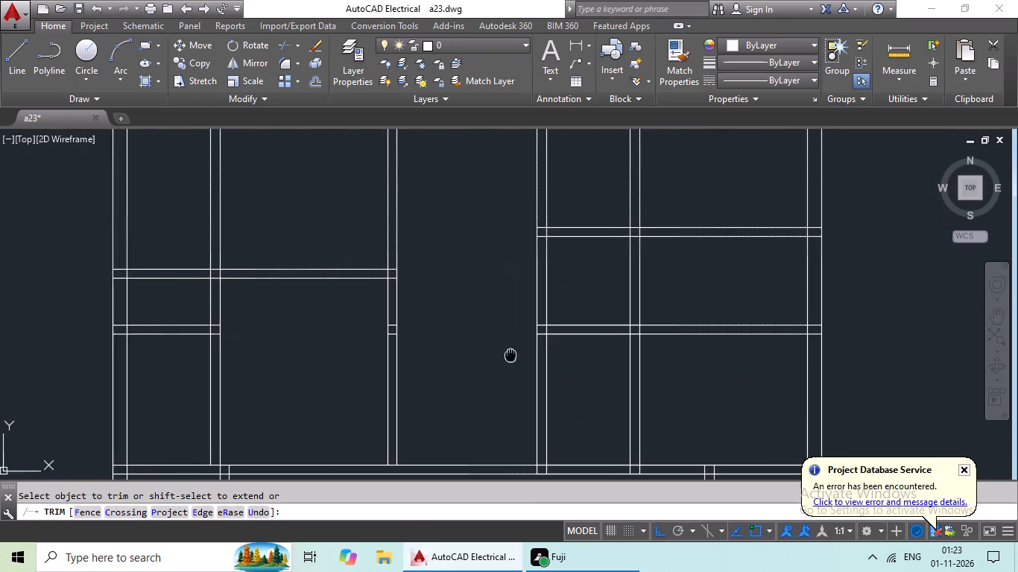
middle_click_drag(492, 355, 387, 355)
scroll(636, 344, "down", 2)
scroll(621, 340, "up", 1)
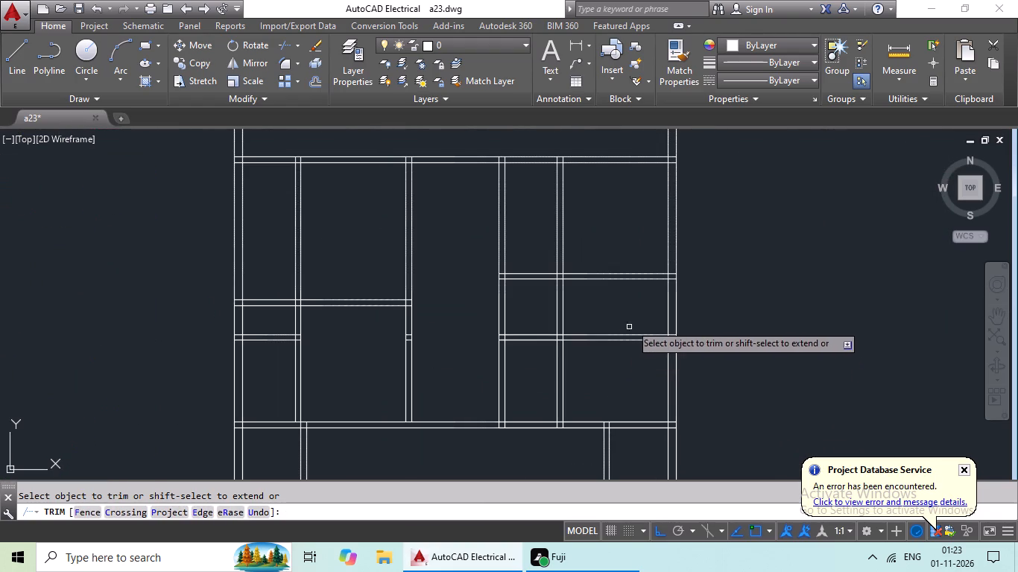
left_click_drag(636, 306, 607, 359)
left_click(605, 355)
scroll(533, 343, "up", 3)
left_click_drag(559, 258, 500, 401)
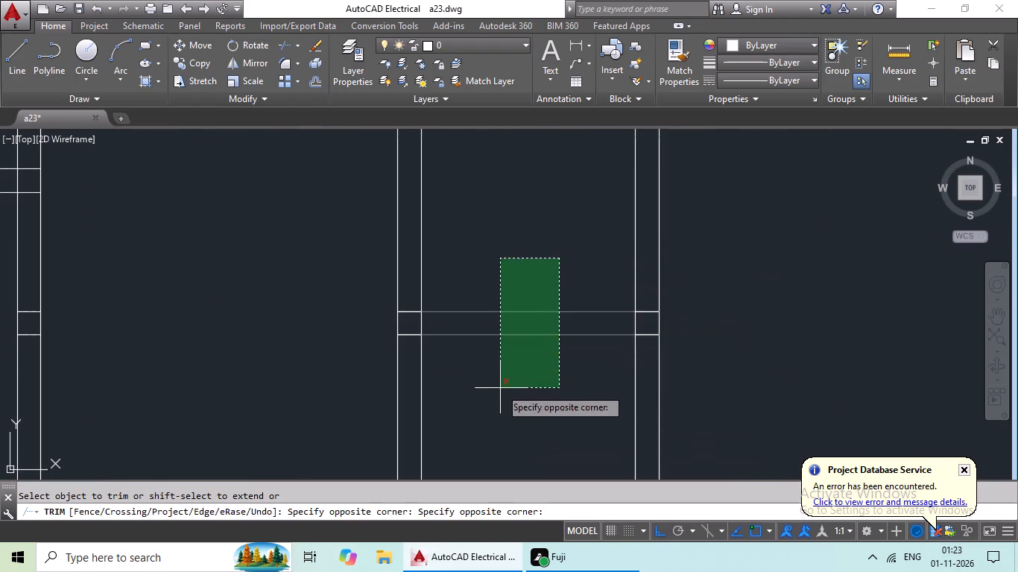
left_click(500, 387)
scroll(592, 332, "down", 3)
key("Escape")
Erase the leftover short segments inside the right outer wall, both right toilet side walls and the left bedroom's inner side wall.
scroll(732, 340, "up", 4)
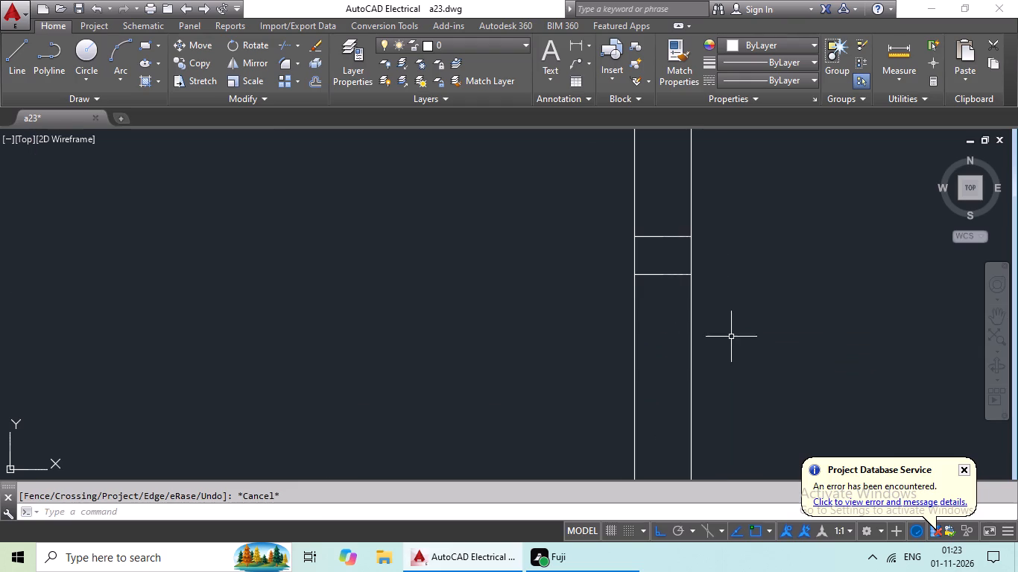
left_click_drag(670, 221, 663, 337)
left_click(663, 337)
key("Delete")
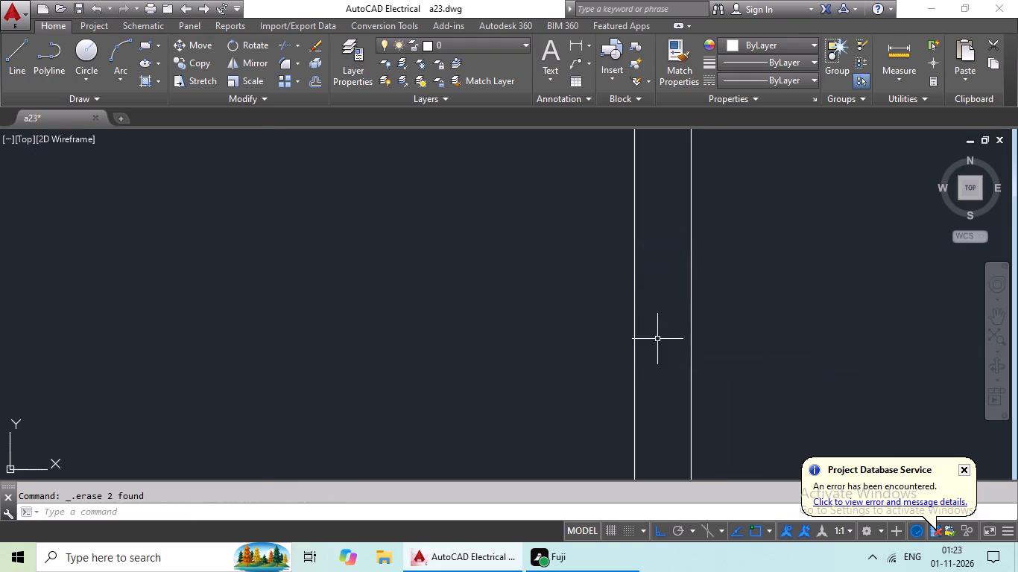
scroll(704, 322, "down", 2)
scroll(402, 296, "up", 3)
left_click_drag(396, 245, 396, 289)
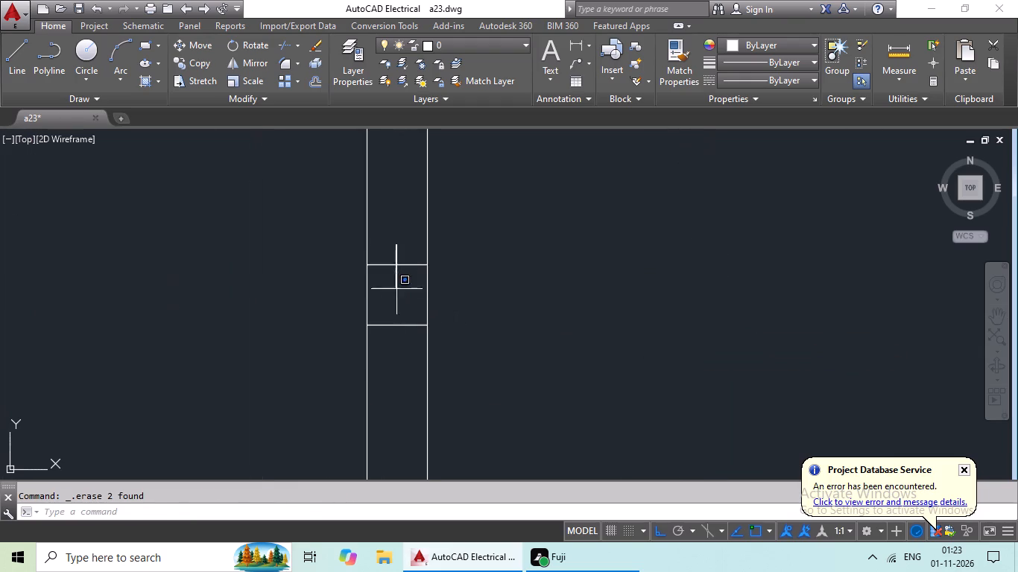
left_click_drag(396, 289, 385, 369)
left_click(384, 370)
key("Delete")
scroll(616, 319, "down", 4)
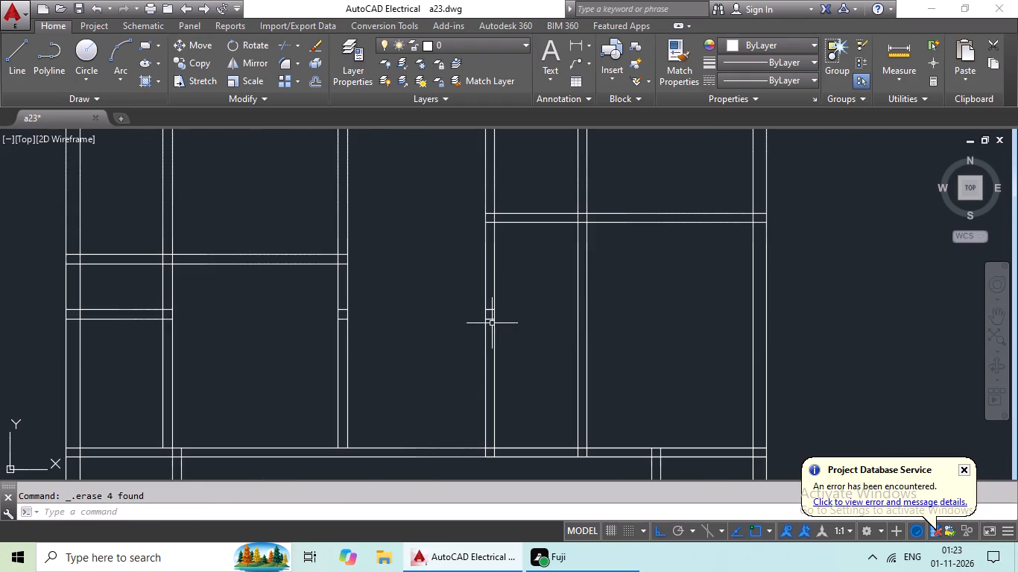
scroll(496, 333, "up", 5)
middle_click_drag(443, 292, 444, 461)
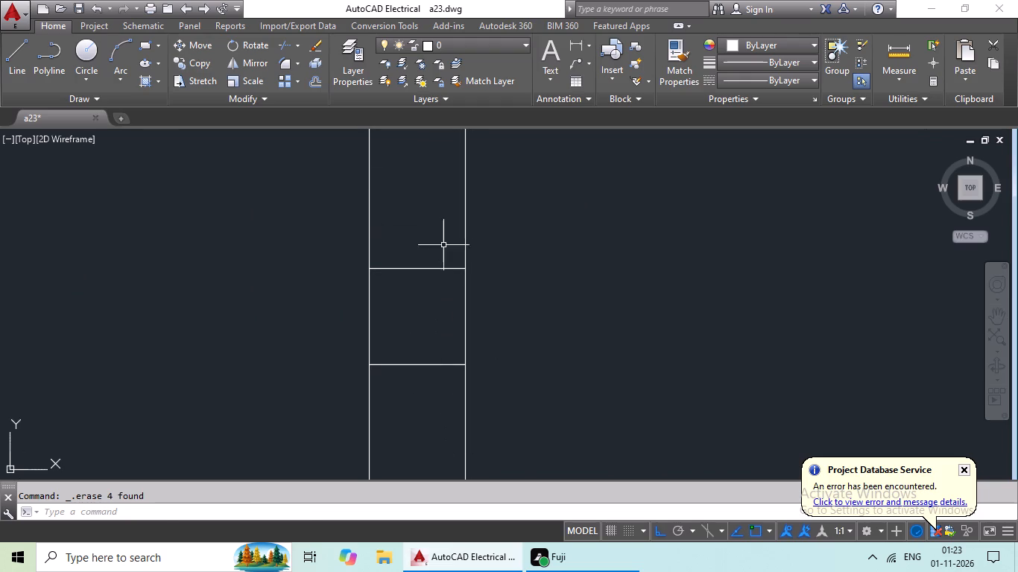
left_click_drag(447, 226, 420, 414)
key("Delete")
scroll(575, 384, "down", 3)
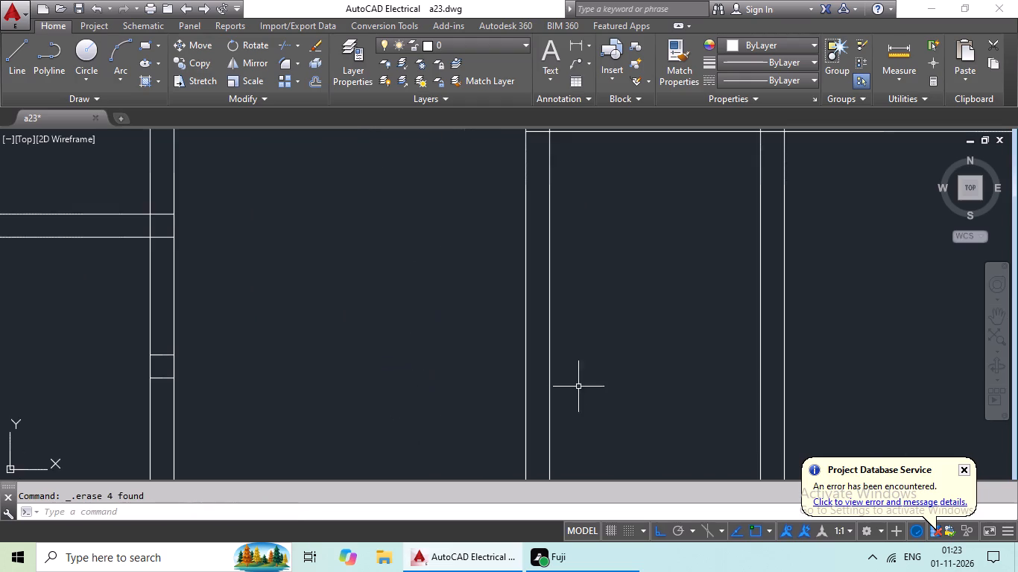
middle_click_drag(427, 395, 761, 318)
scroll(506, 276, "up", 3)
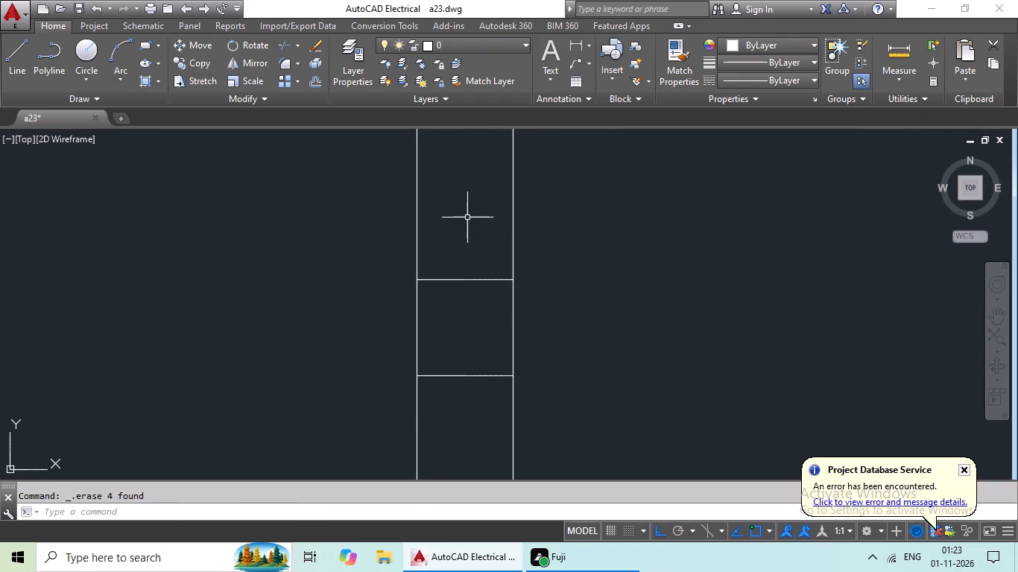
left_click_drag(470, 219, 426, 418)
key("Delete")
scroll(633, 331, "down", 4)
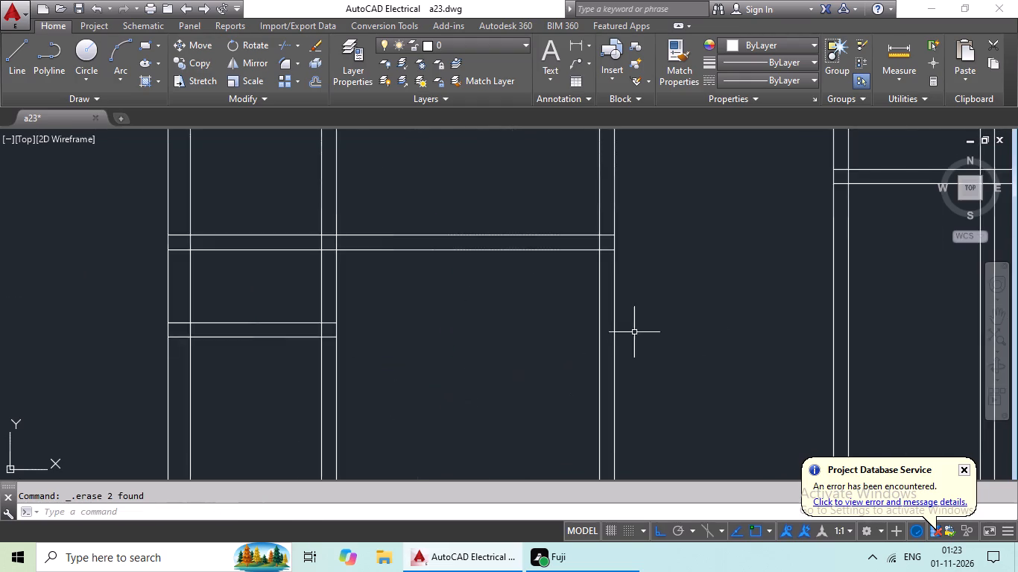
Trim the vertical wall lines of the left toilet and bedroom above the bedroom's top wall, opening the staircase and lobby area.
scroll(634, 332, "down", 2)
middle_click_drag(667, 317, 625, 325)
scroll(644, 321, "down", 2)
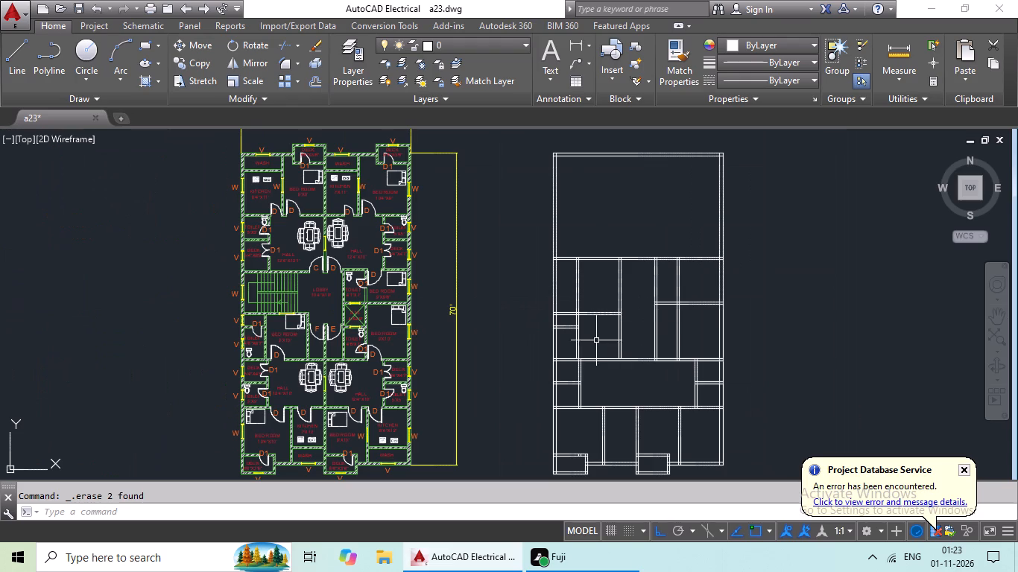
middle_click_drag(598, 334, 618, 301)
middle_click_drag(625, 299, 555, 322)
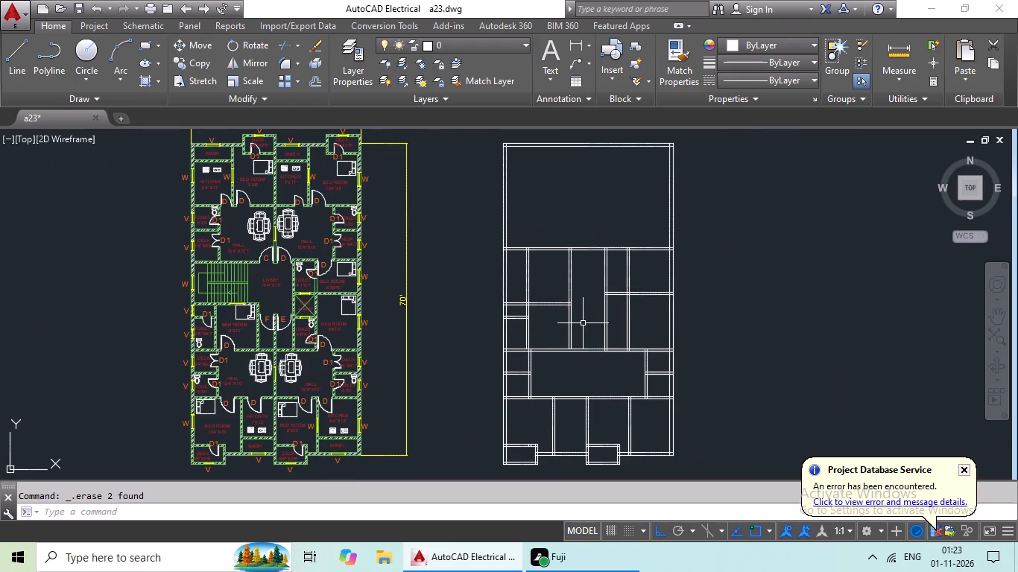
middle_click_drag(598, 319, 598, 303)
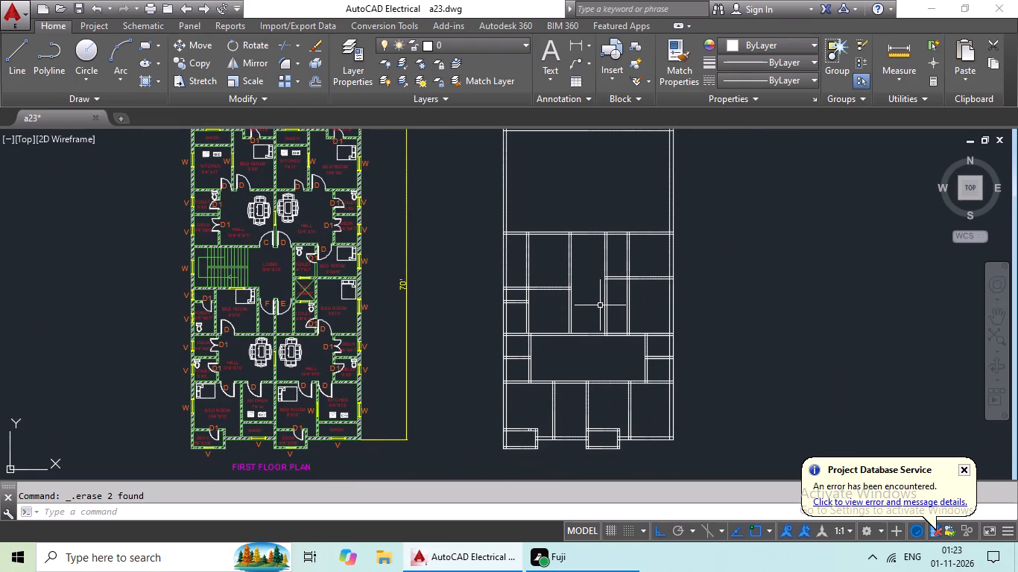
middle_click_drag(645, 309, 605, 320)
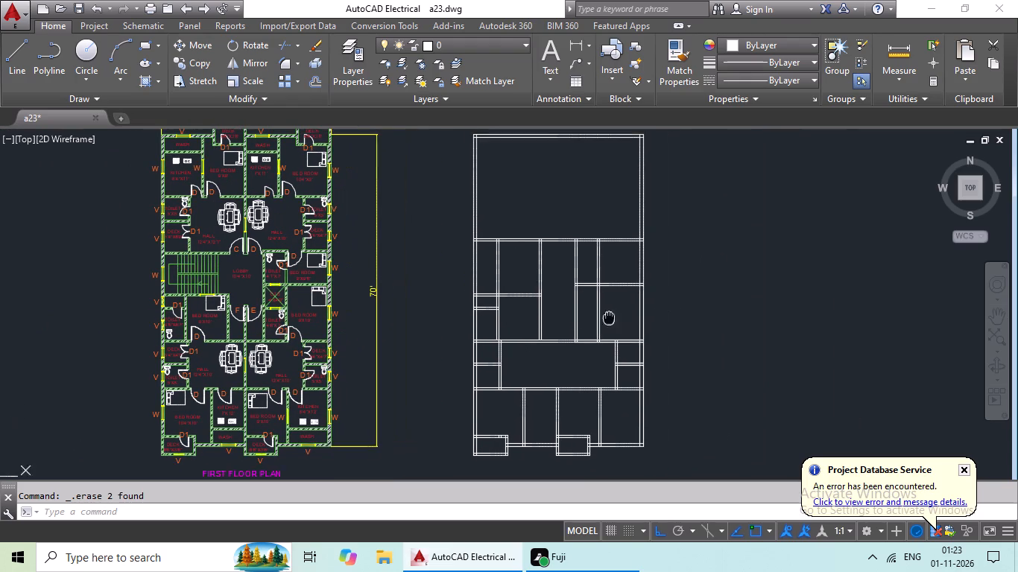
middle_click_drag(605, 320, 599, 323)
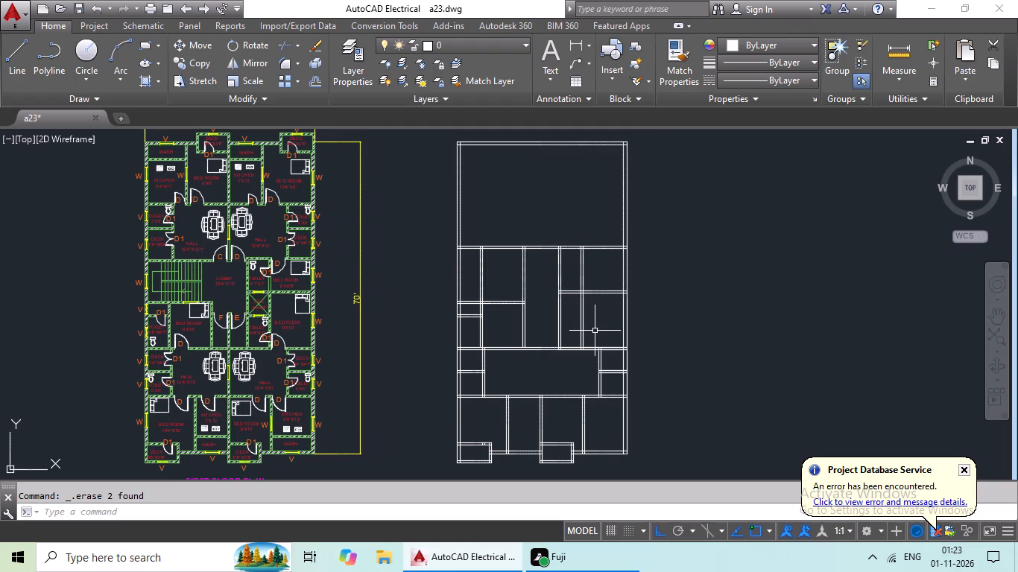
key("Escape")
key("Escape")
type("TR")
key("space")
key("space")
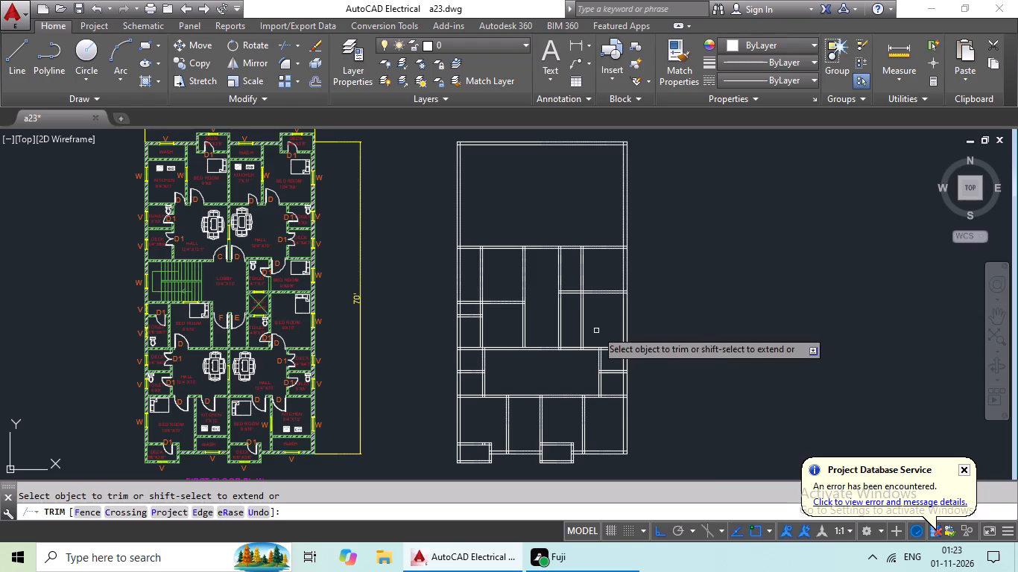
scroll(521, 269, "up", 2)
left_click_drag(552, 250, 402, 311)
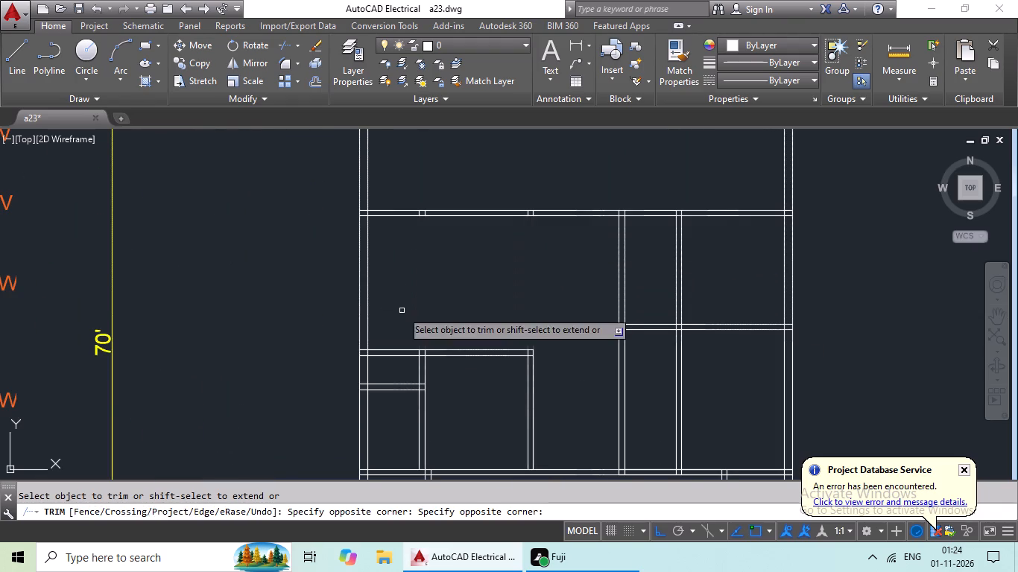
scroll(470, 299, "down", 1)
middle_click_drag(472, 298, 336, 308)
scroll(487, 348, "down", 1)
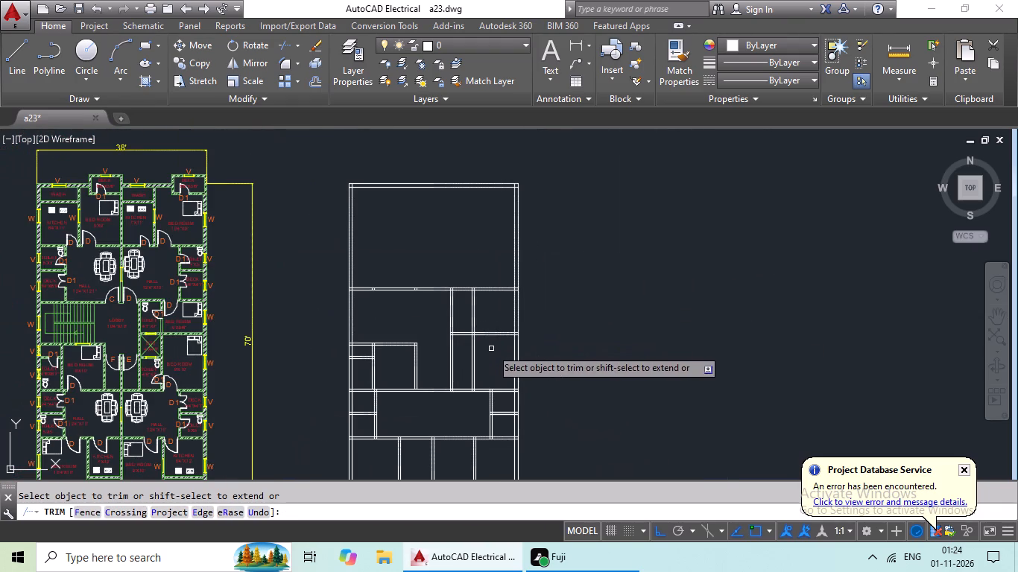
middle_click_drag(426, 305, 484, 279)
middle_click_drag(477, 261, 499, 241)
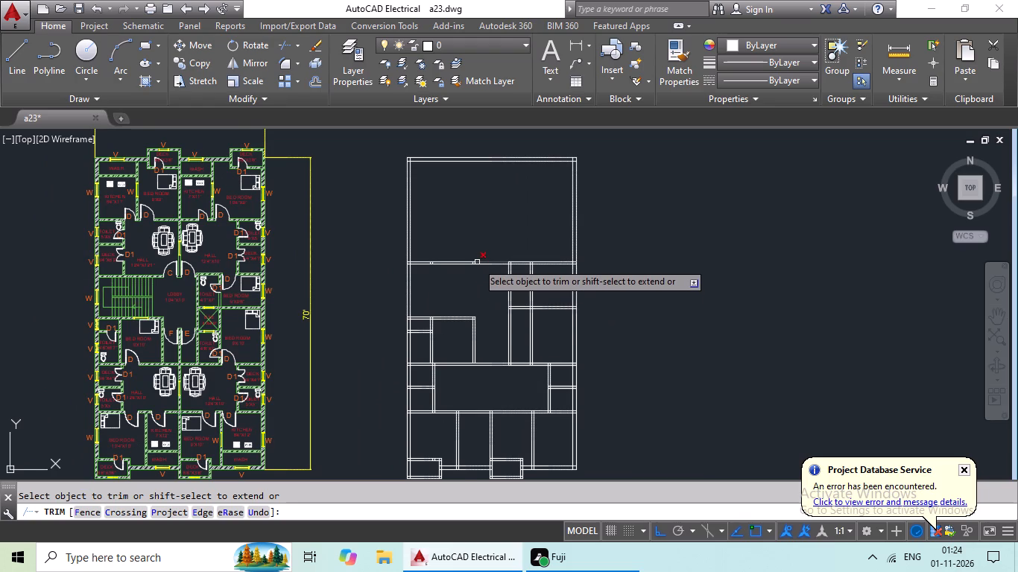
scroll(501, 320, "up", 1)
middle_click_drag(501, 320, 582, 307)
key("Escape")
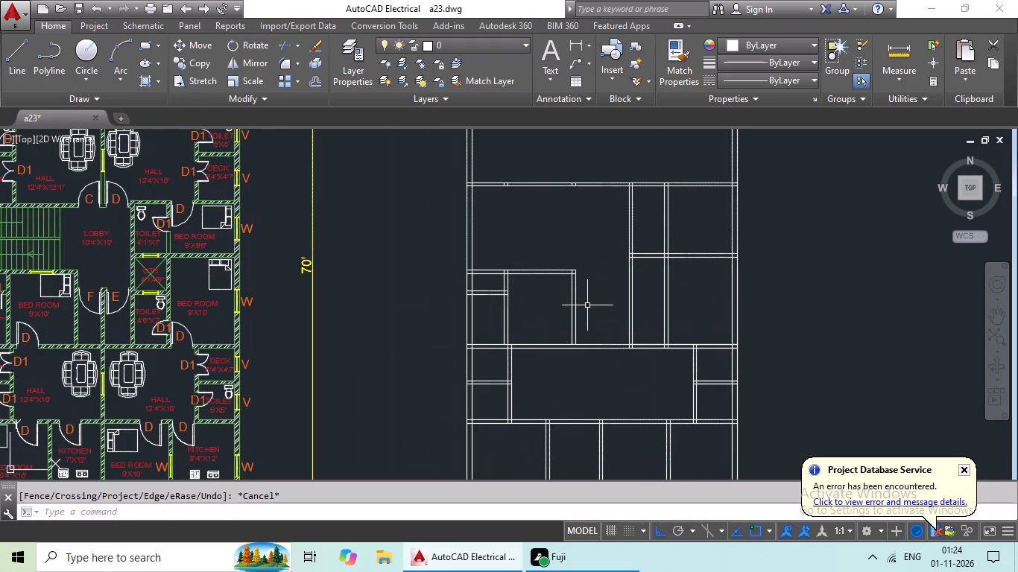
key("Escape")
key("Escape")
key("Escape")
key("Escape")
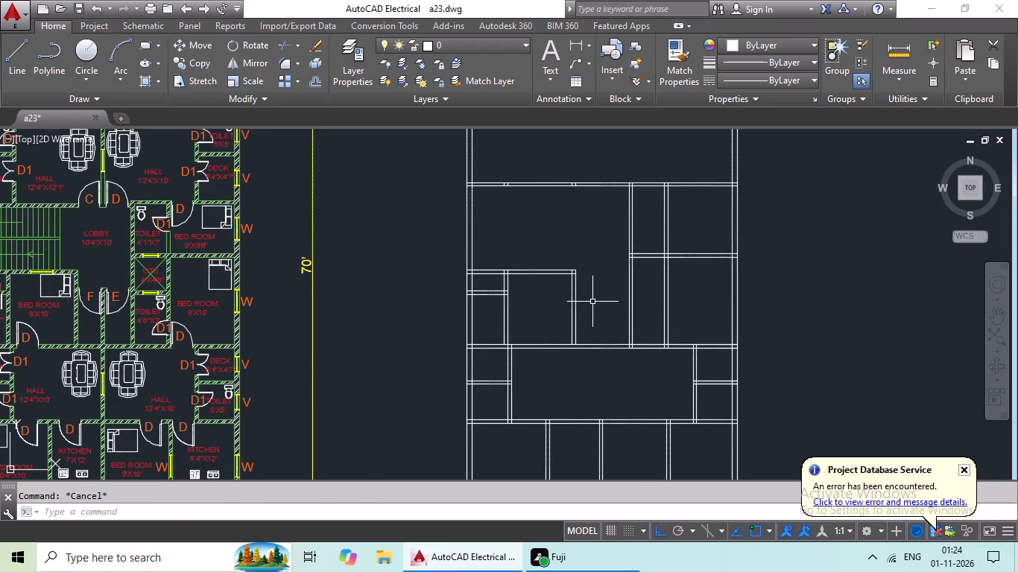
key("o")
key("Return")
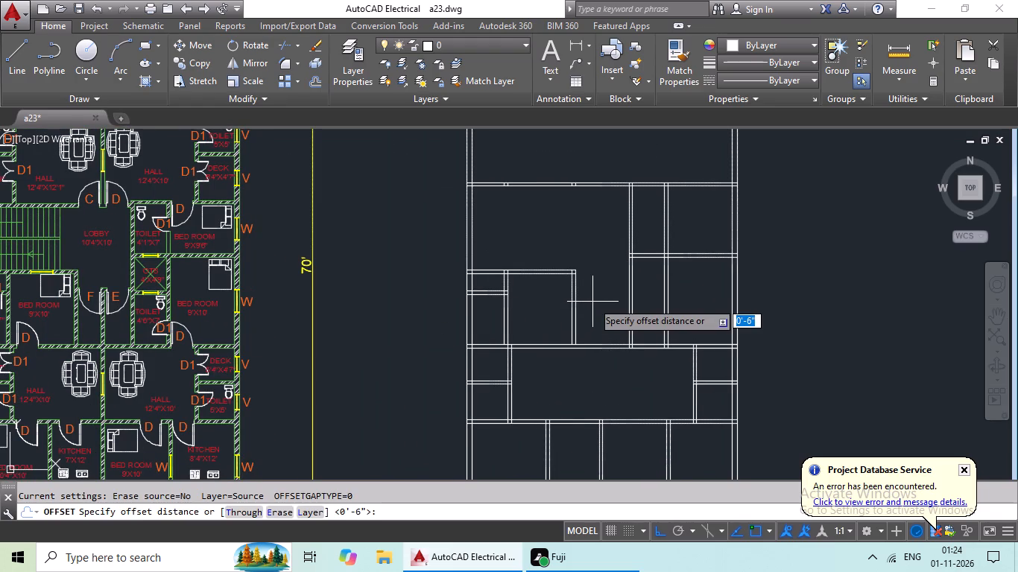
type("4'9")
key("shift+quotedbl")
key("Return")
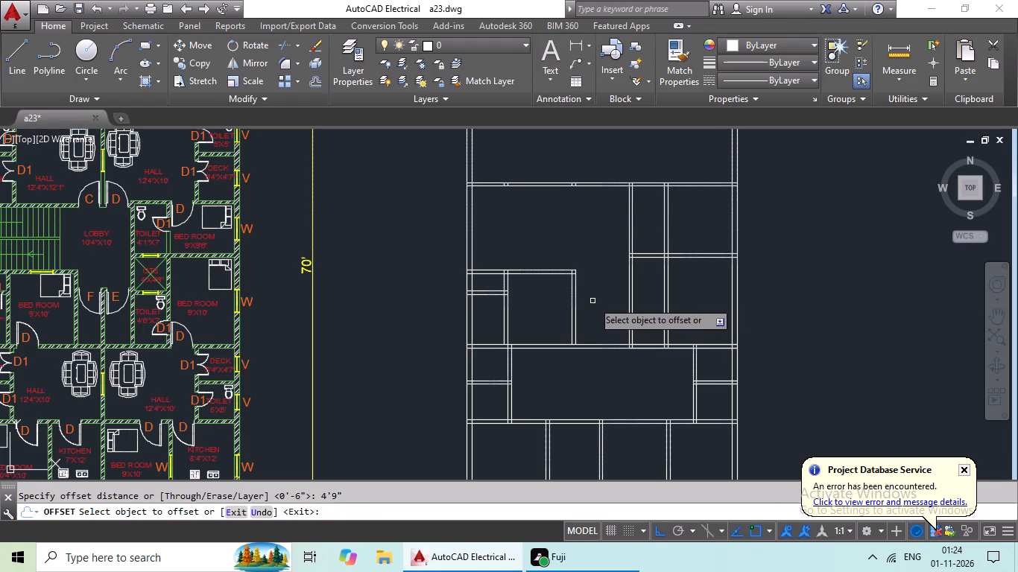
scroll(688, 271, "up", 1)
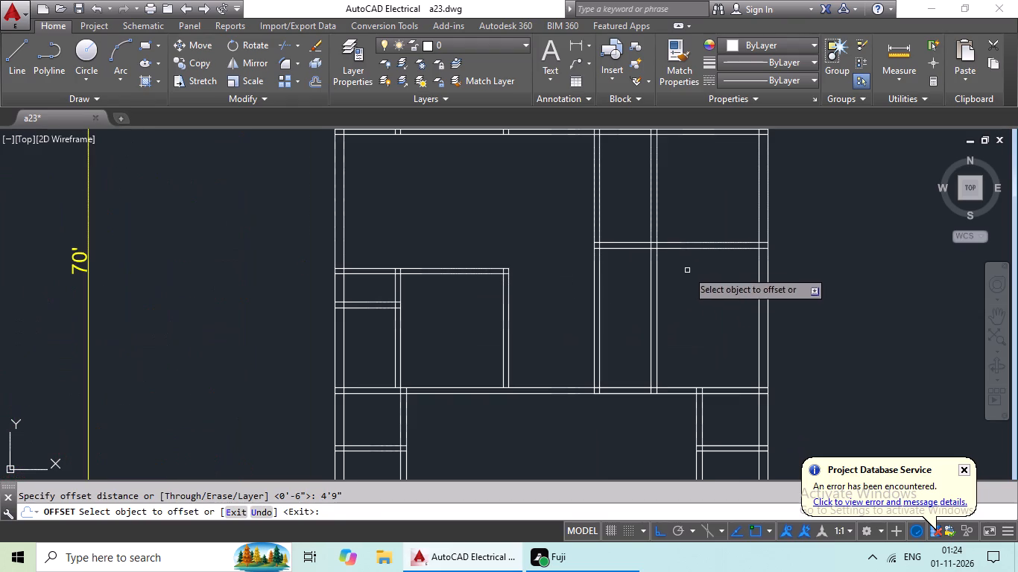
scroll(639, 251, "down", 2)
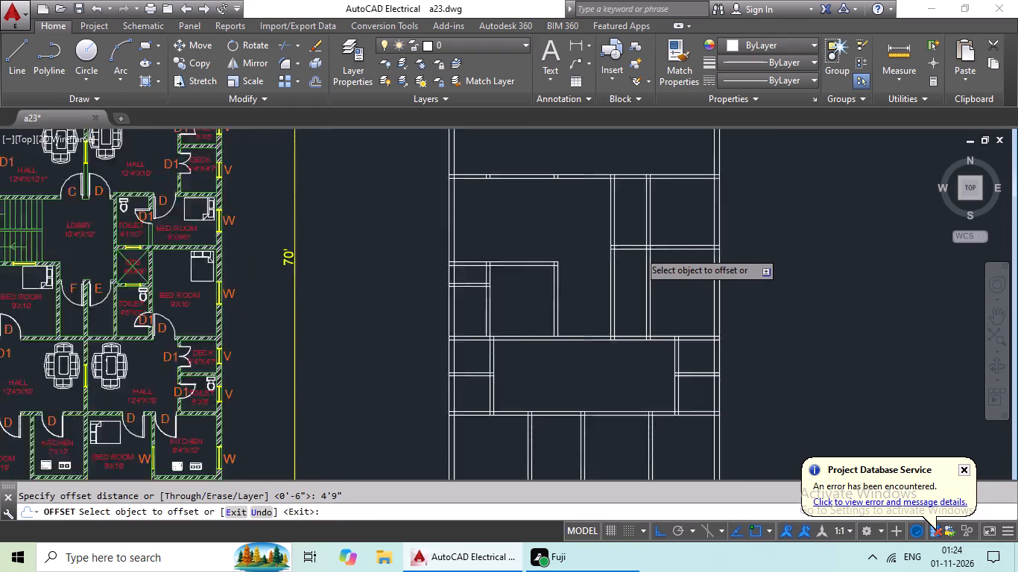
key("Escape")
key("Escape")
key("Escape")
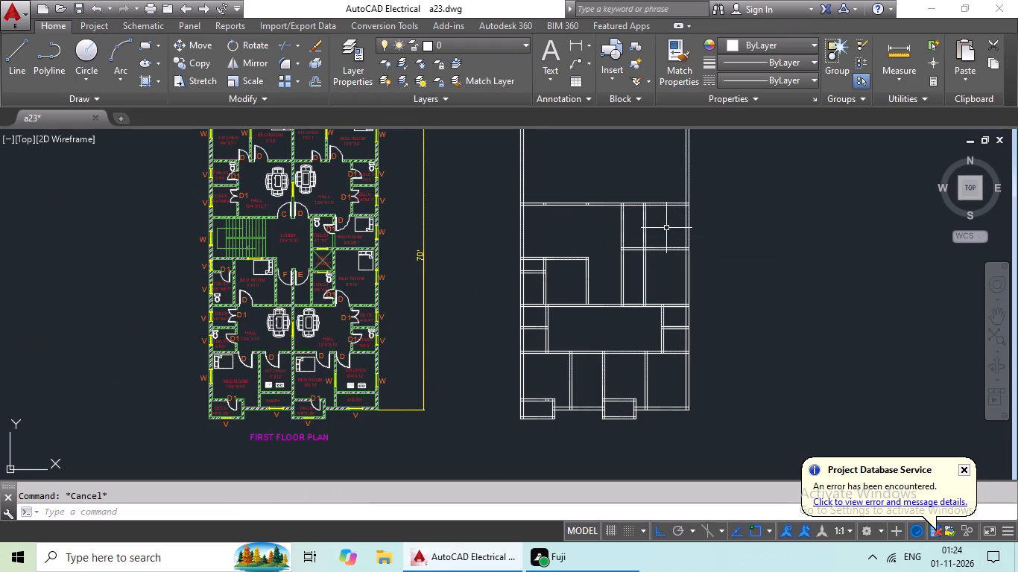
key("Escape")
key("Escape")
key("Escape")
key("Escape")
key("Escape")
Offset the lower line of the upper right bedroom's bottom wall 4'9" downward to set the OTS duct depth.
key("o")
key("Return")
type("4'9\"")
key("Return")
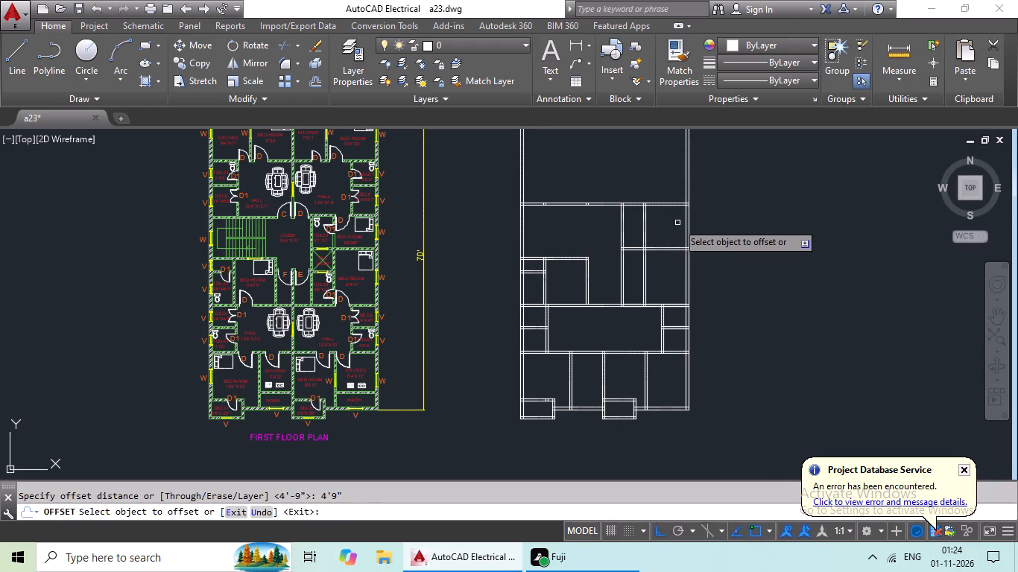
scroll(609, 252, "up", 3)
left_click_drag(694, 241, 694, 240)
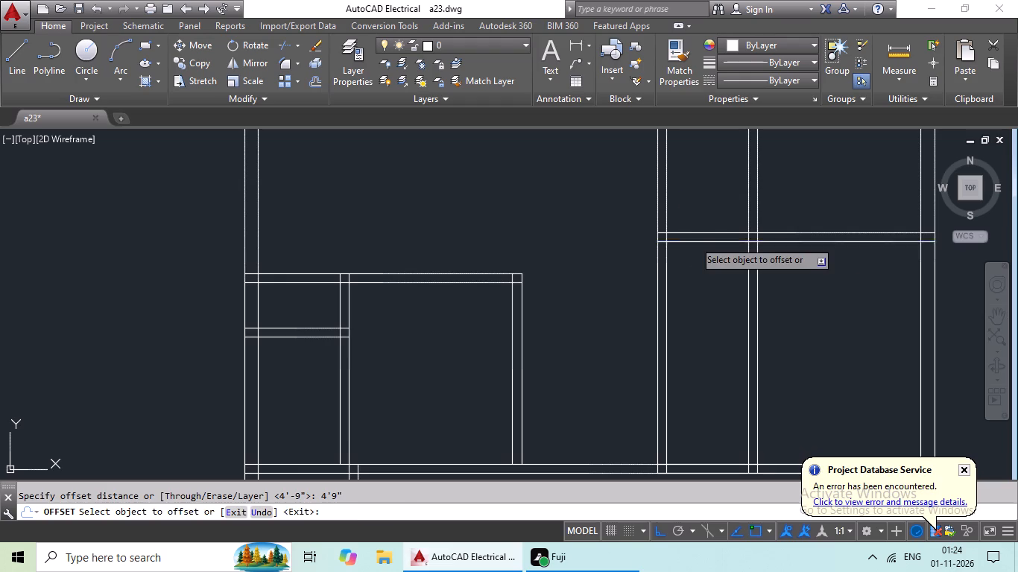
left_click_drag(694, 240, 700, 268)
left_click(702, 279)
scroll(724, 316, "down", 1)
middle_click_drag(763, 356, 582, 345)
key("Escape")
key("Escape")
key("Escape")
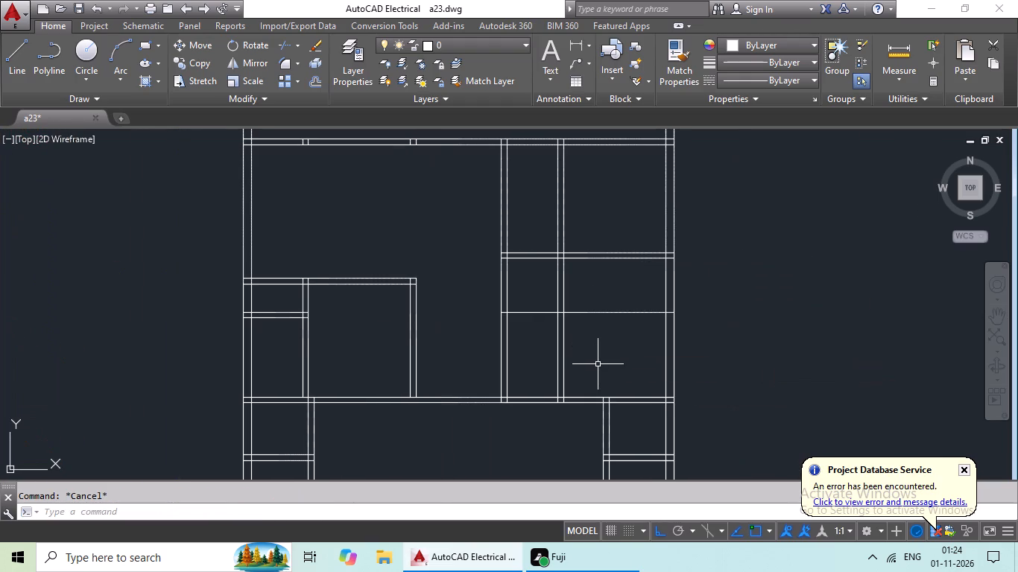
Offset the new horizontal line below the OTS duct 6" downward to form the wall thickness.
key("o")
key("Return")
type("6\"")
key("Return")
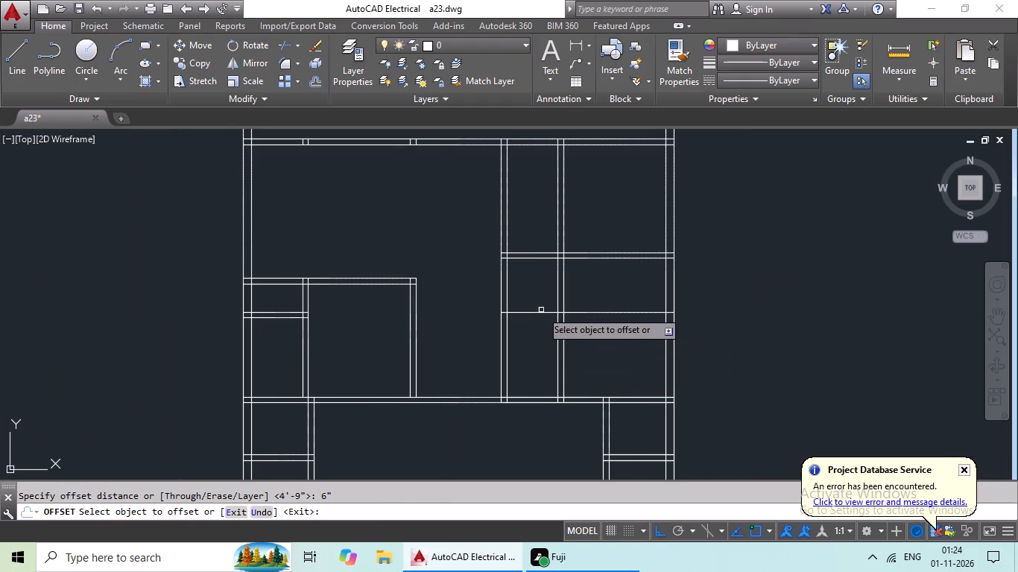
left_click_drag(540, 314, 538, 325)
left_click(538, 333)
key("Escape")
key("Escape")
key("Escape")
Trim both lines of the duct's bottom wall out of the lower right bedroom.
key("t")
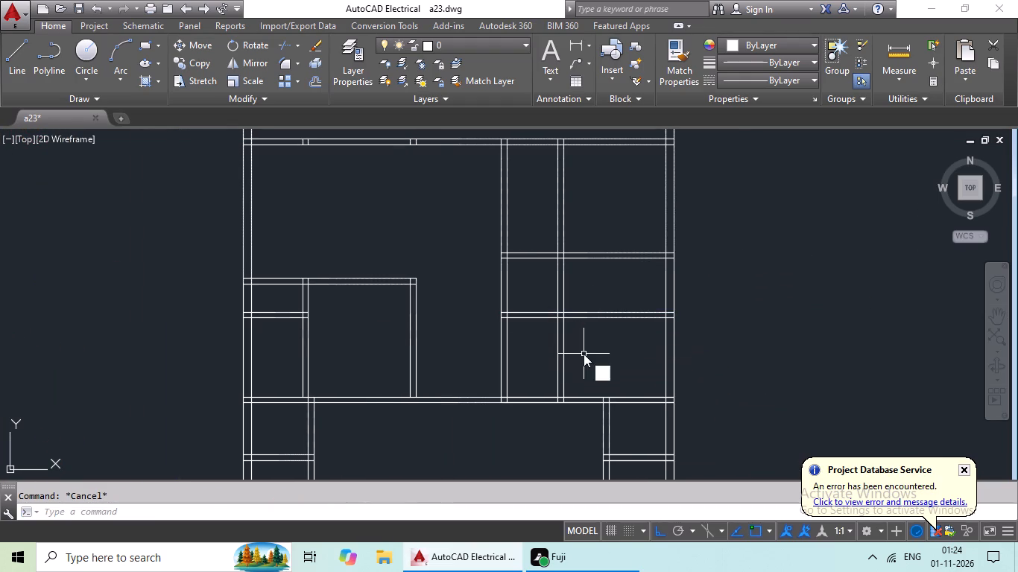
key("r")
key("space")
key("space")
left_click_drag(619, 285, 589, 345)
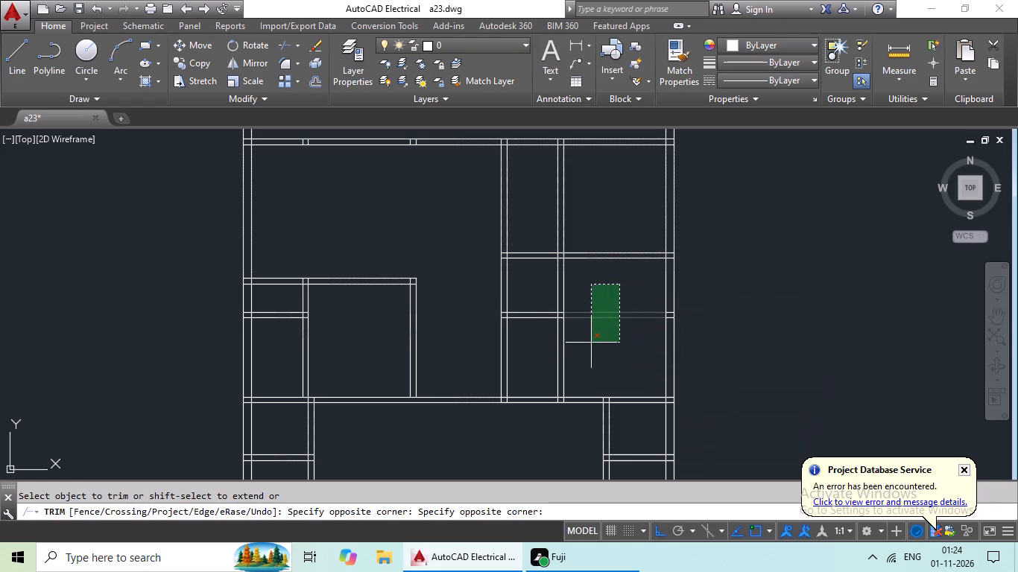
left_click(589, 345)
scroll(610, 329, "down", 2)
middle_click_drag(610, 328, 676, 328)
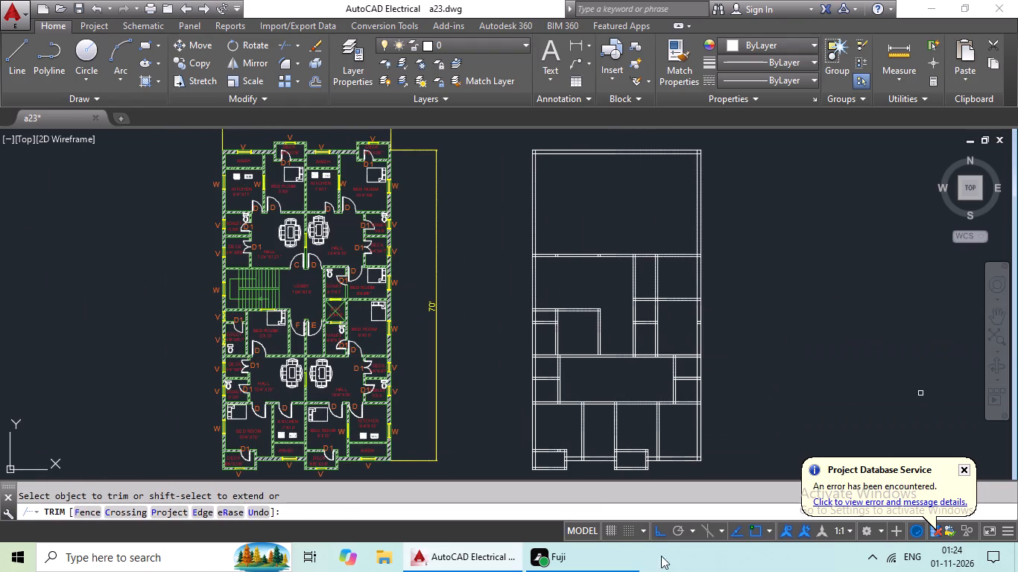
key("Escape")
Erase the two leftover short horizontal segments of the duct's bottom wall inside the right outer wall.
scroll(705, 326, "up", 2)
key("Escape")
scroll(690, 322, "up", 4)
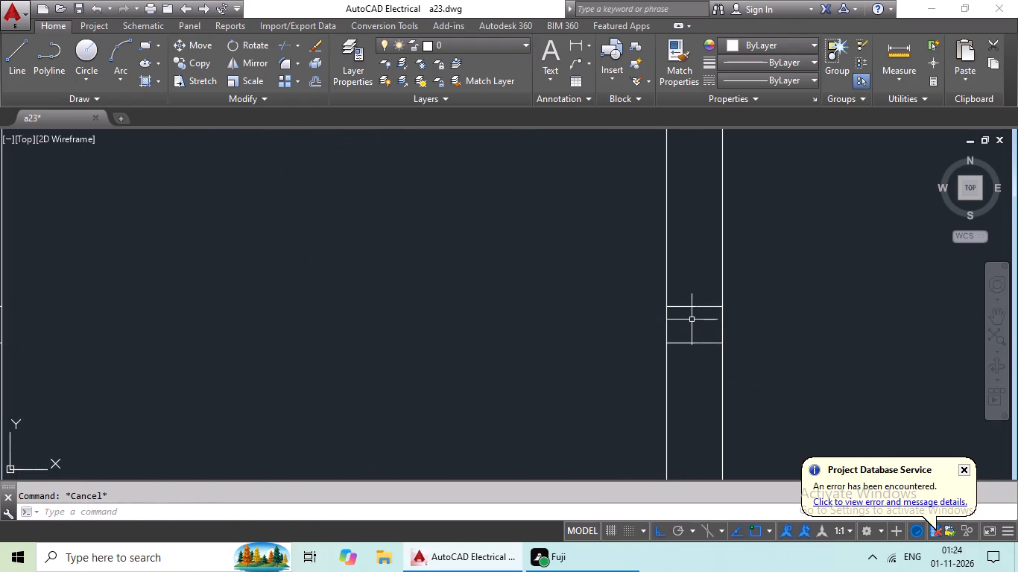
left_click_drag(698, 282, 682, 378)
left_click(682, 378)
key("Delete")
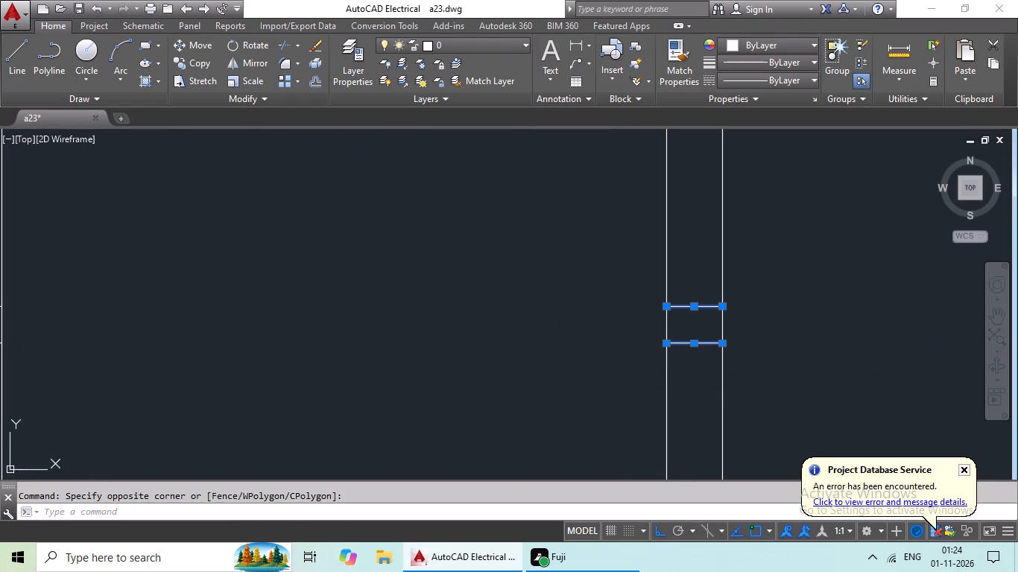
Erase the two pairs of leftover short vertical segments inside the horizontal wall above the staircase and lobby.
scroll(711, 360, "down", 5)
middle_click_drag(683, 370, 751, 343)
middle_click_drag(615, 381, 709, 352)
middle_click_drag(759, 343, 671, 368)
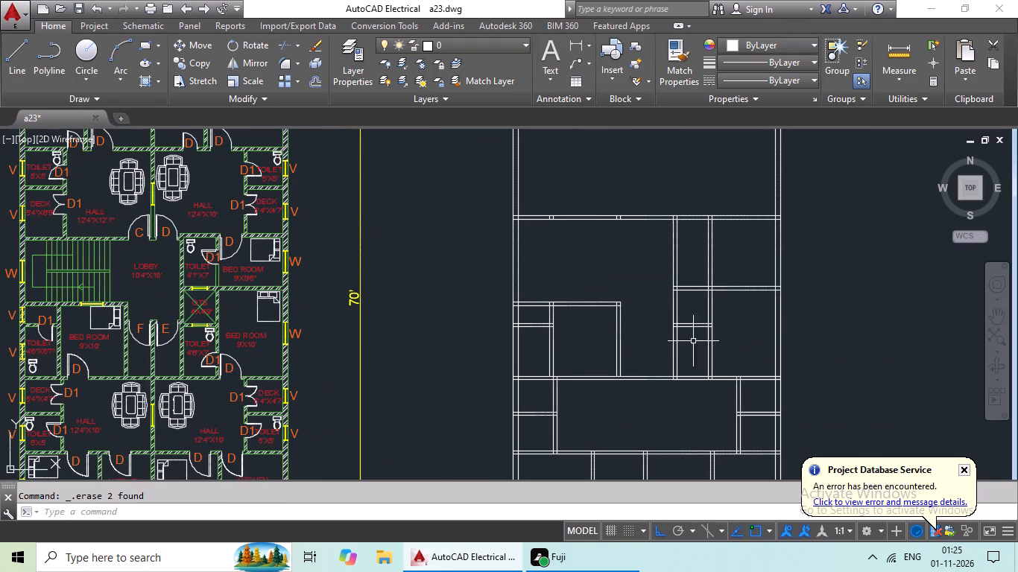
middle_click_drag(629, 270, 696, 328)
key("Escape")
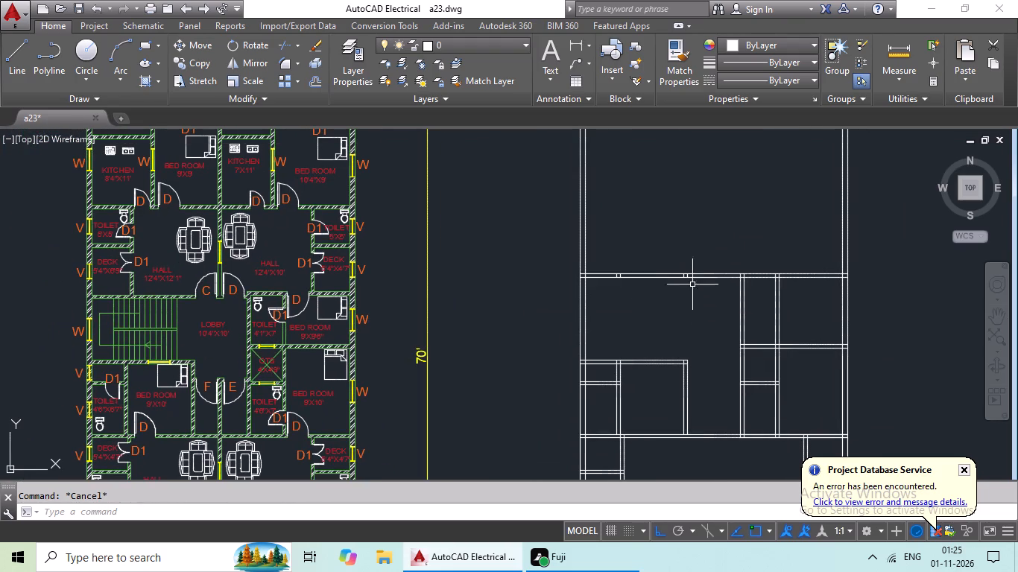
scroll(691, 271, "up", 7)
left_click_drag(736, 276, 469, 297)
left_click(469, 297)
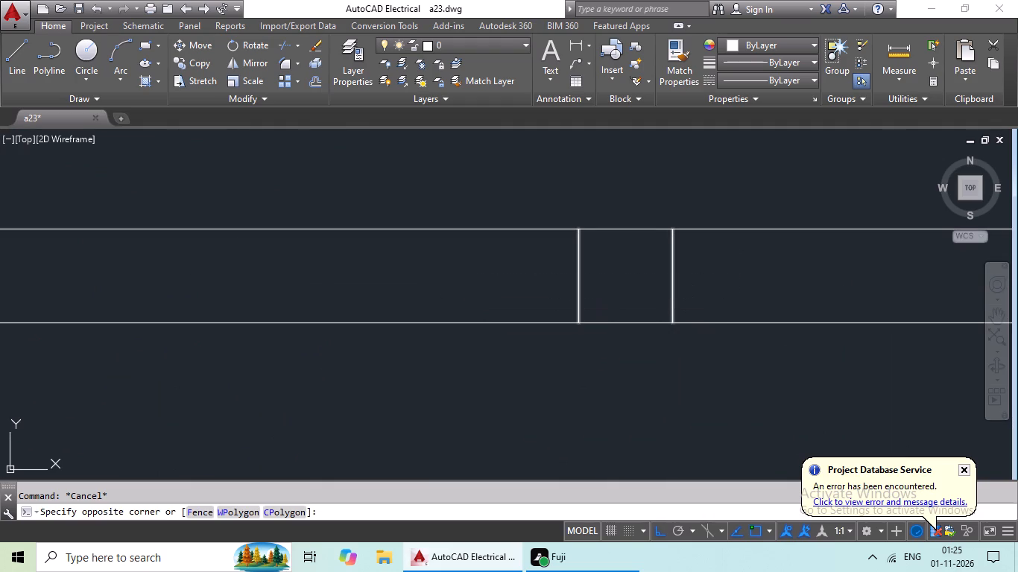
key("Delete")
scroll(627, 269, "down", 3)
middle_click_drag(478, 302, 723, 347)
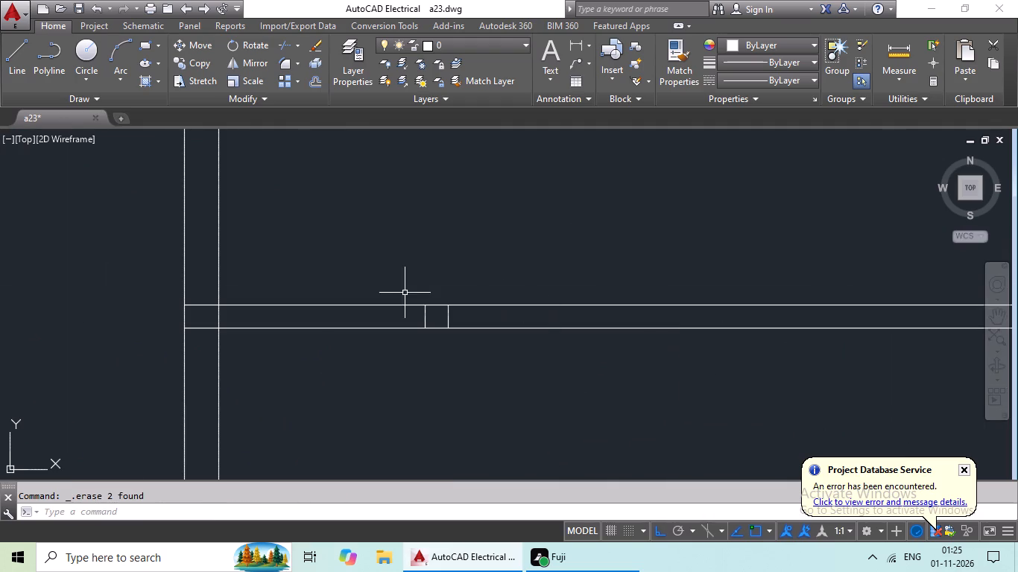
scroll(454, 318, "up", 4)
left_click_drag(466, 290, 157, 332)
left_click(157, 332)
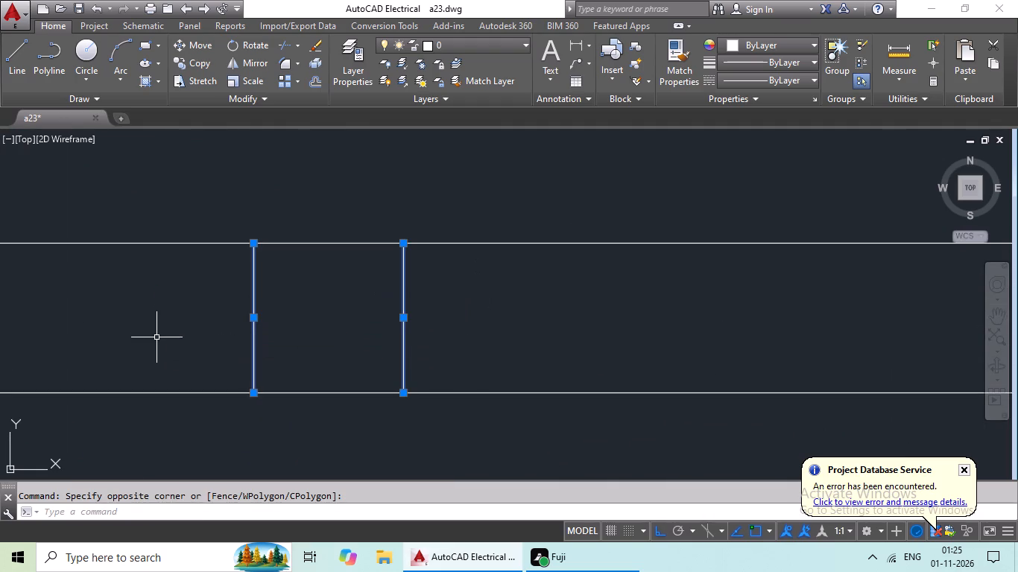
key("Delete")
scroll(329, 282, "down", 7)
middle_click_drag(423, 346, 300, 376)
scroll(413, 275, "down", 2)
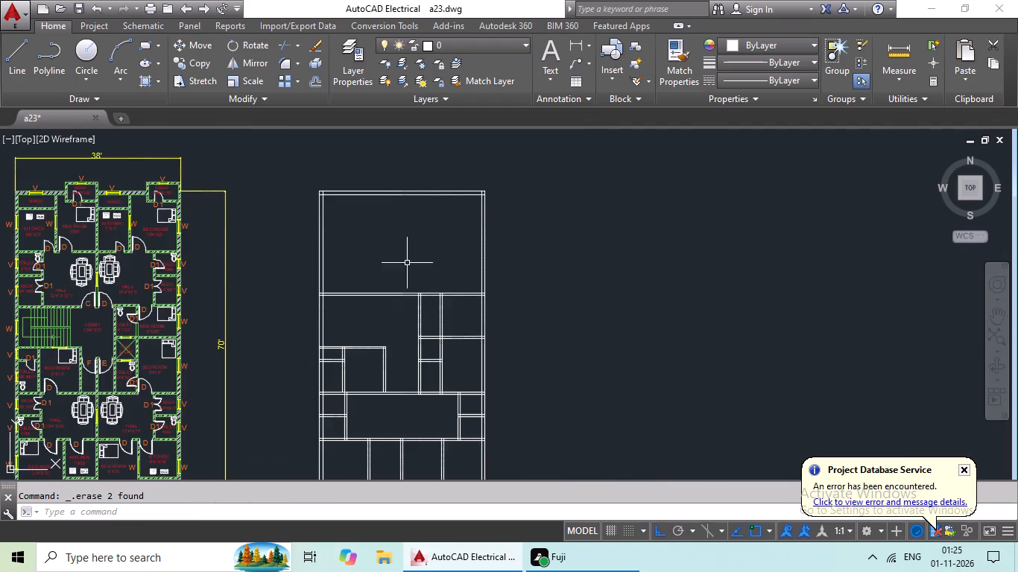
Offset the left outer wall's inner line 8'4" inward to set the upper left kitchen's width.
middle_click_drag(400, 258, 467, 332)
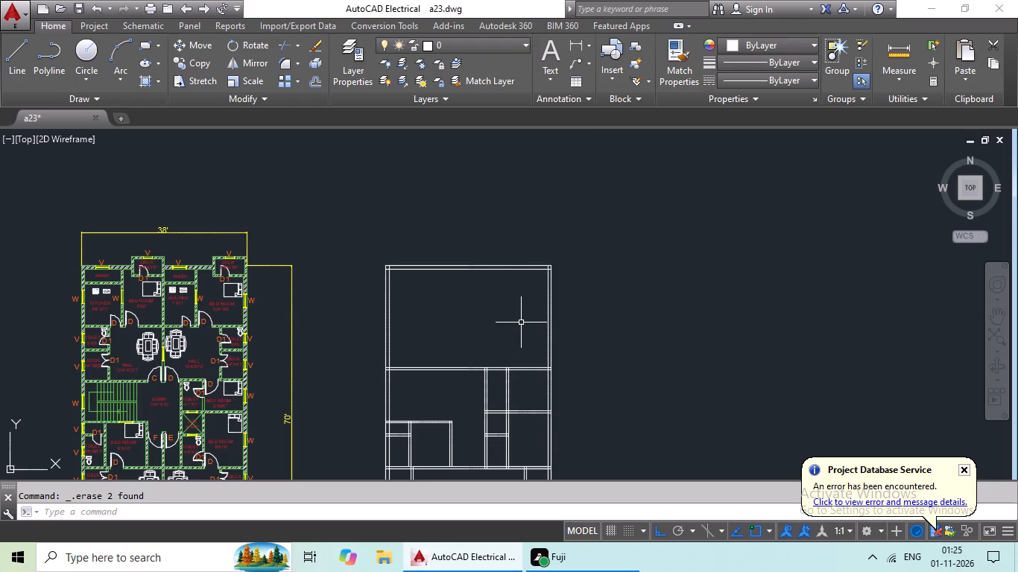
key("Escape")
key("Escape")
key("o")
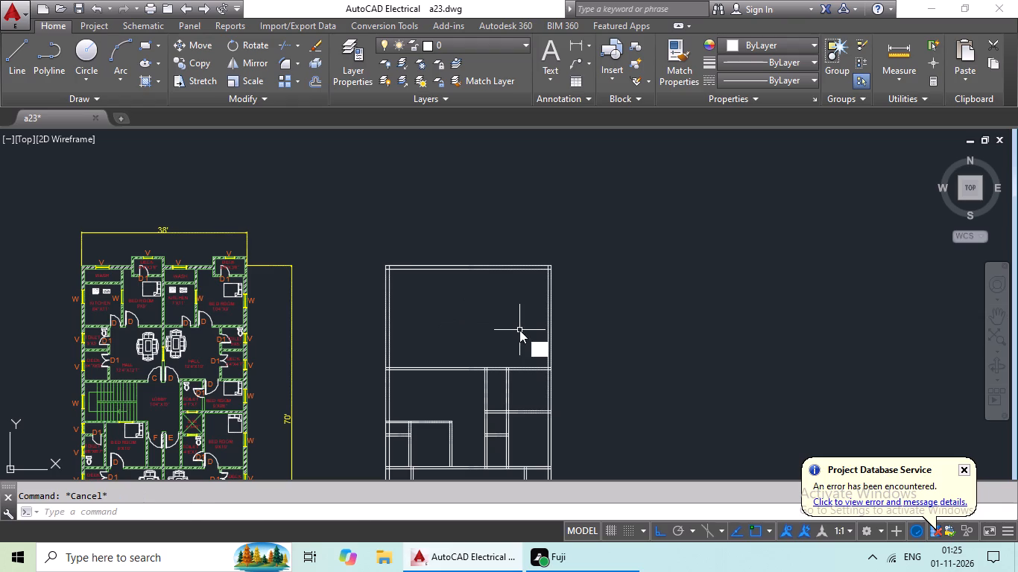
key("Return")
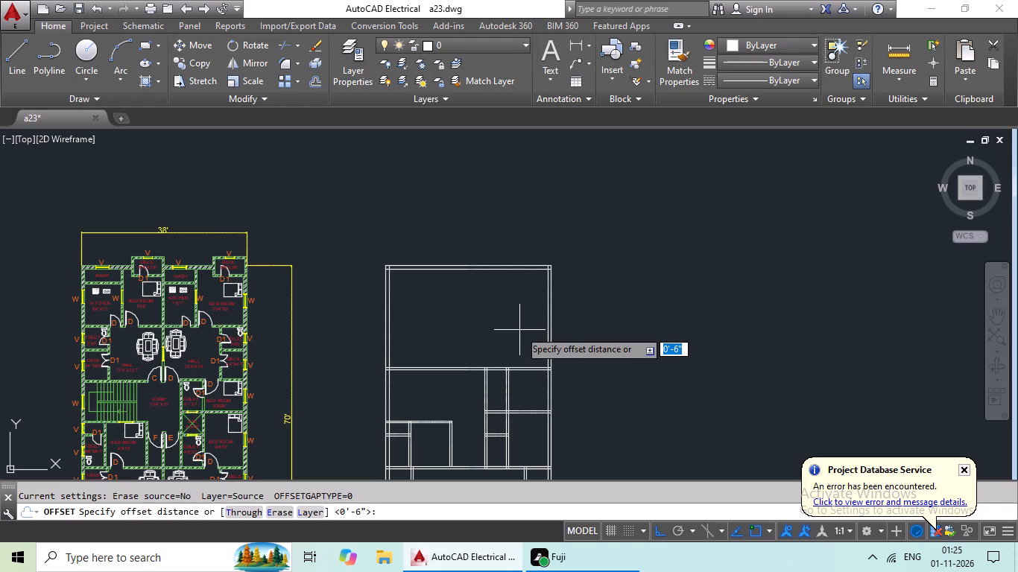
type("8'4\"")
key("Return")
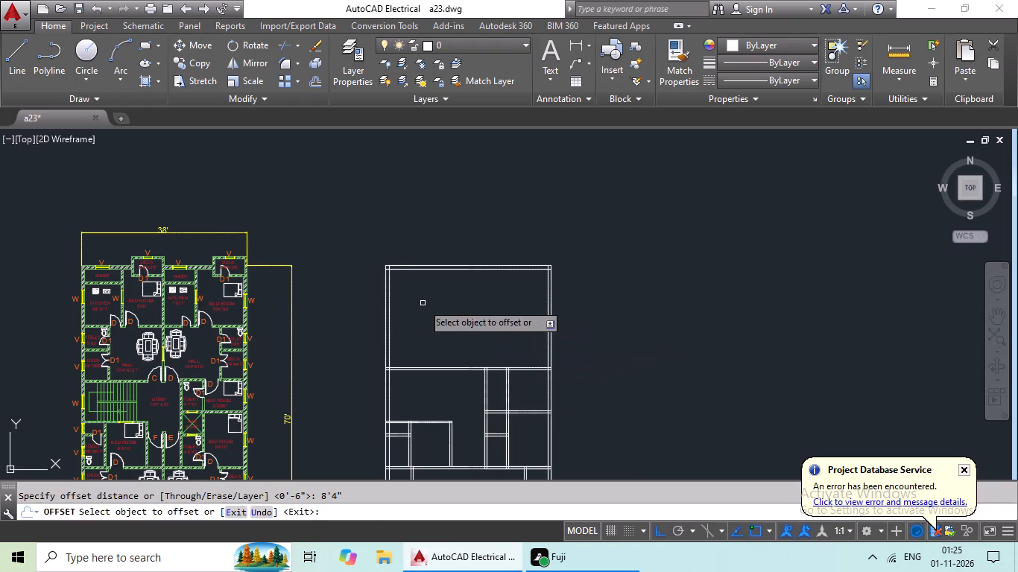
middle_click_drag(427, 303, 518, 309)
scroll(521, 309, "up", 1)
middle_click_drag(524, 311, 618, 310)
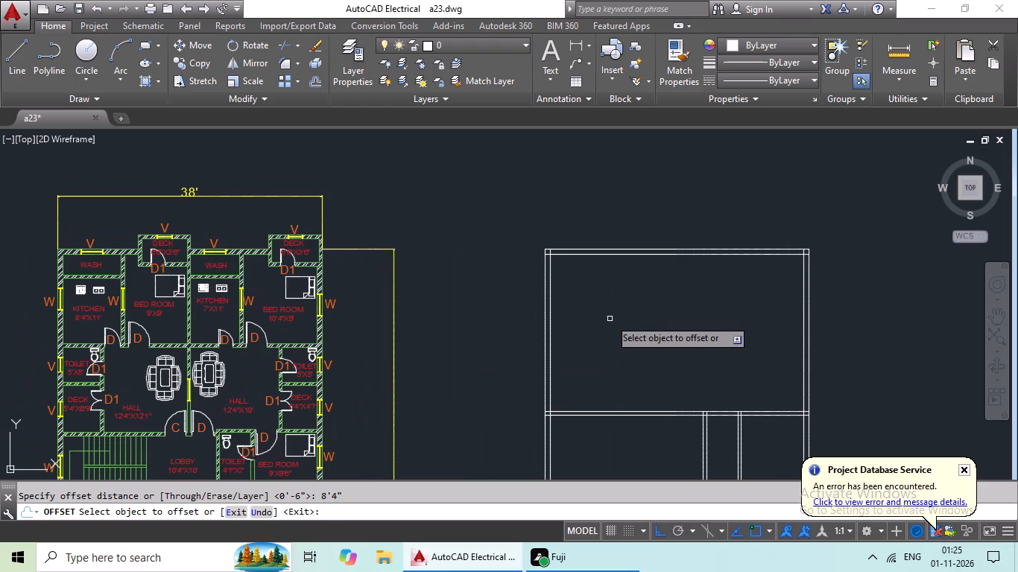
left_click(551, 326)
left_click(657, 338)
middle_click_drag(681, 325, 502, 229)
key("Escape")
key("Escape")
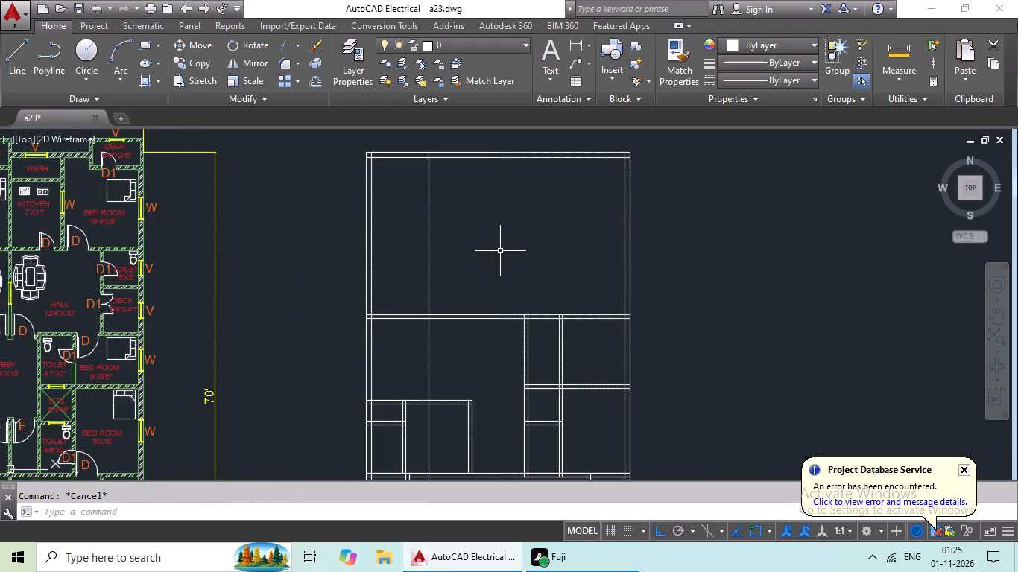
Trim the upper left kitchen's 8'4" vertical line where it crosses the horizontal wall below the kitchen.
key("r")
key("space")
key("space")
key("Escape")
key("Escape")
key("t")
key("r")
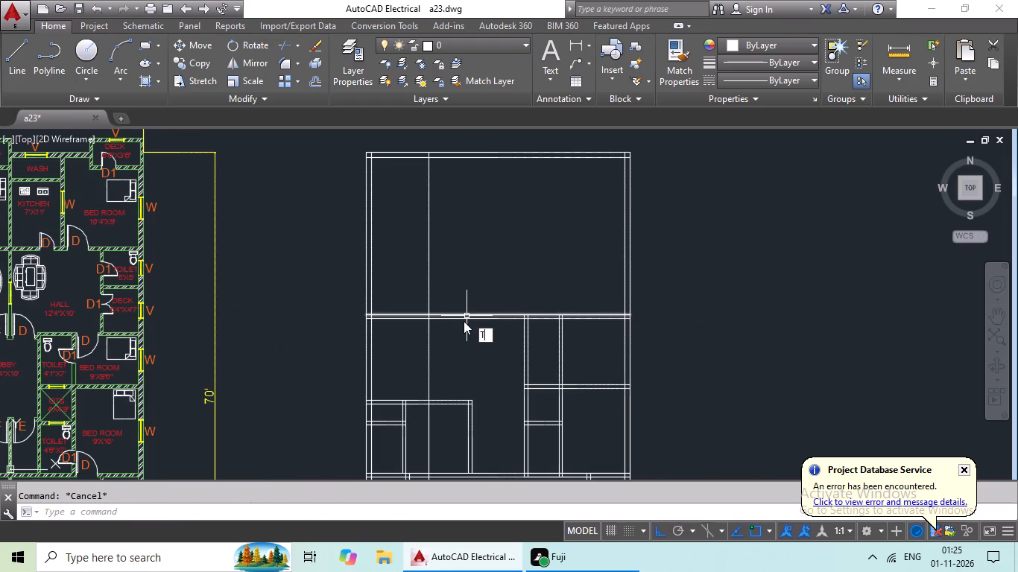
key("space")
scroll(421, 319, "up", 6)
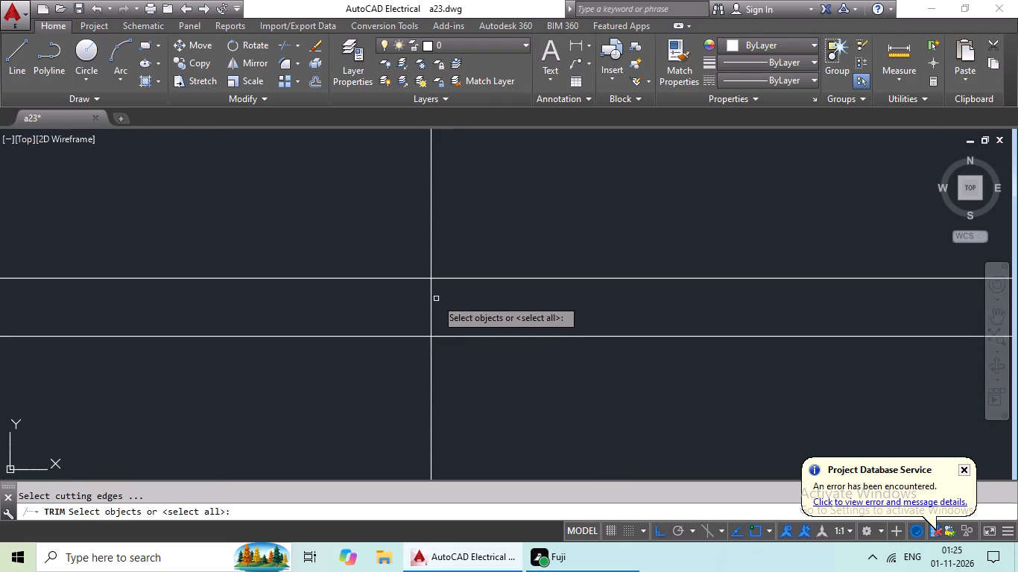
key("space")
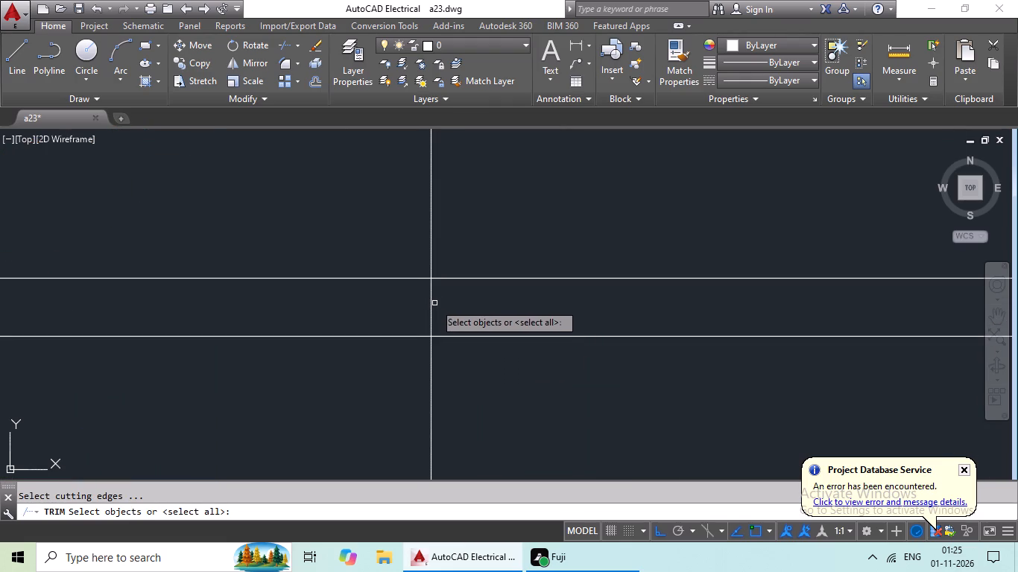
left_click_drag(478, 296, 379, 314)
left_click(382, 313)
scroll(443, 308, "down", 3)
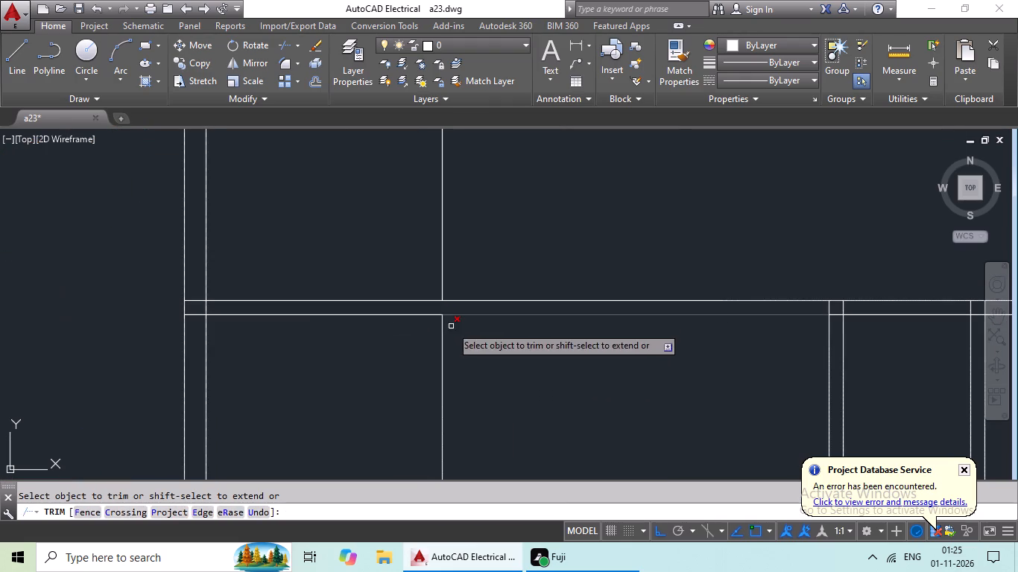
key("Escape")
Erase the leftover part of the kitchen's vertical line below the horizontal wall.
left_click_drag(532, 349, 408, 394)
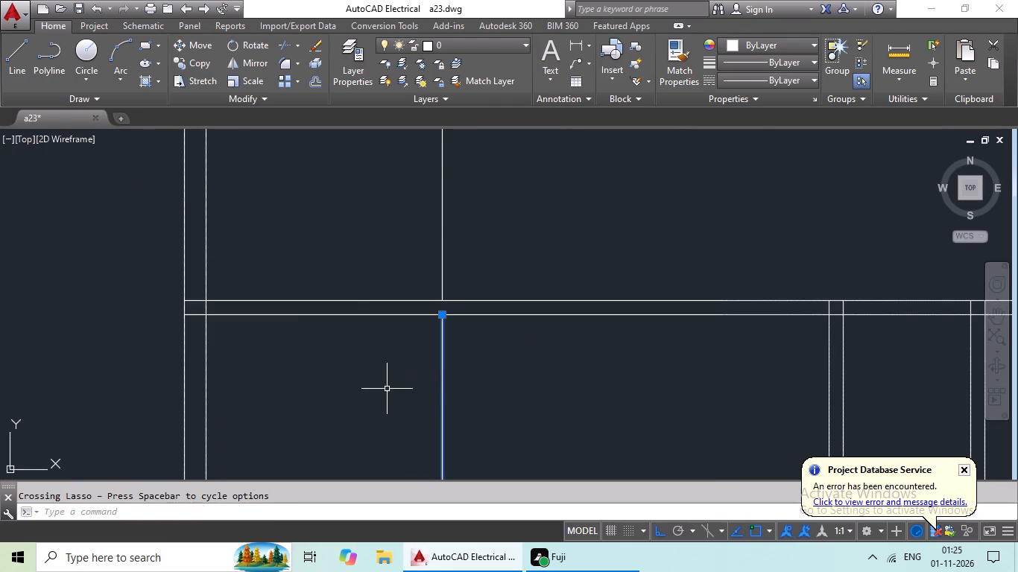
key("Delete")
Offset the upper left kitchen's vertical line 6" to the right to form the kitchen's right wall.
scroll(442, 391, "down", 3)
middle_click_drag(506, 318, 437, 357)
key("Escape")
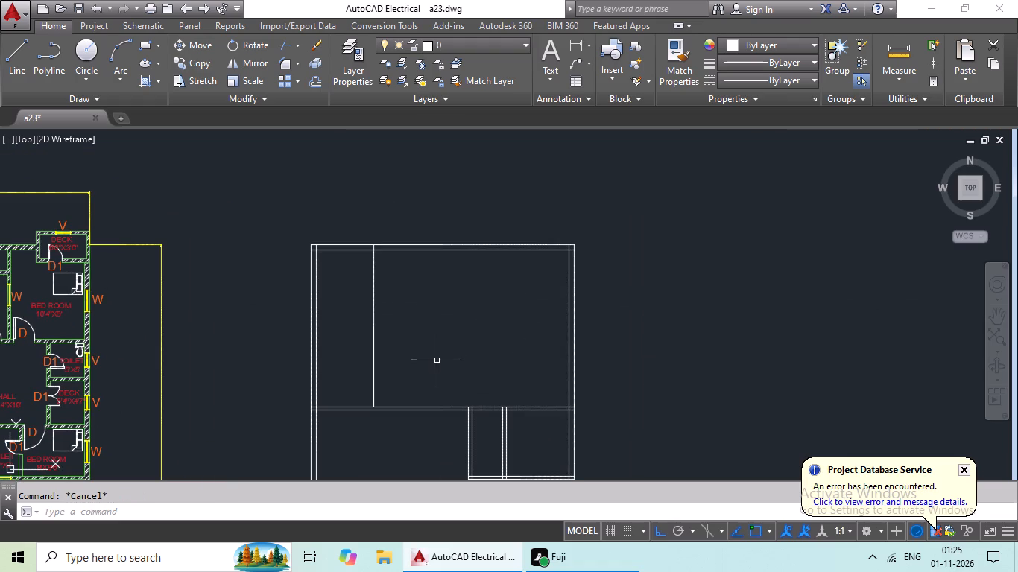
key("o")
key("Return")
type("6\"")
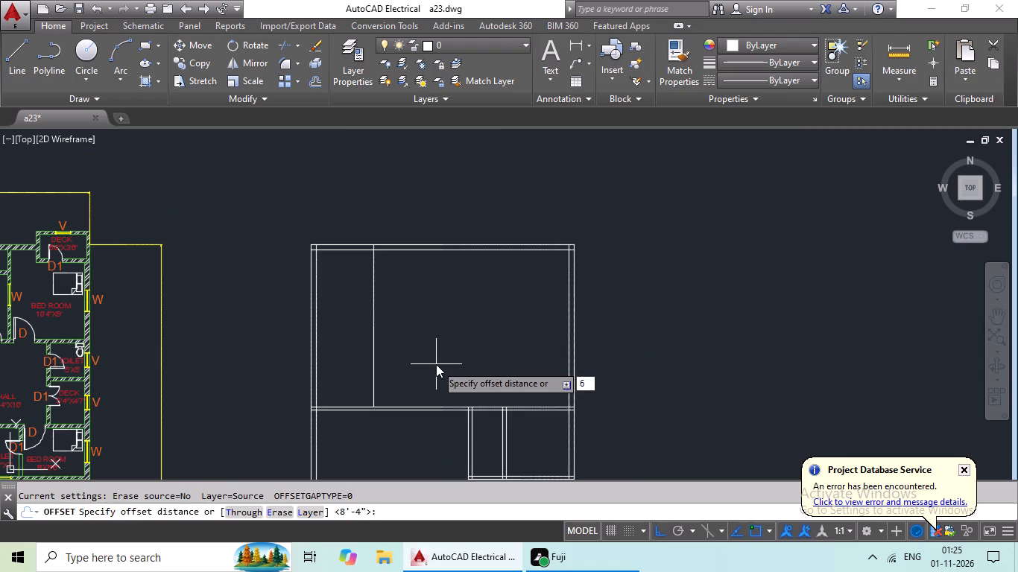
key("Return")
left_click_drag(373, 370, 411, 368)
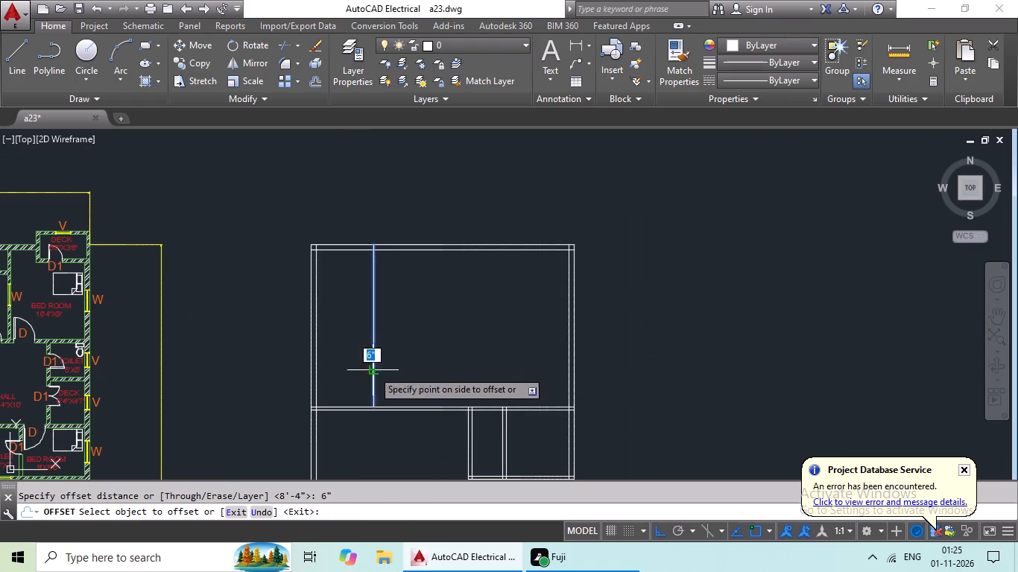
left_click_drag(411, 368, 426, 368)
left_click(464, 366)
Offset the kitchen wall's right line 9' to the right to set the adjoining 9'x9' bedroom's width, matching the reference plan.
scroll(482, 362, "down", 1)
middle_click(504, 360)
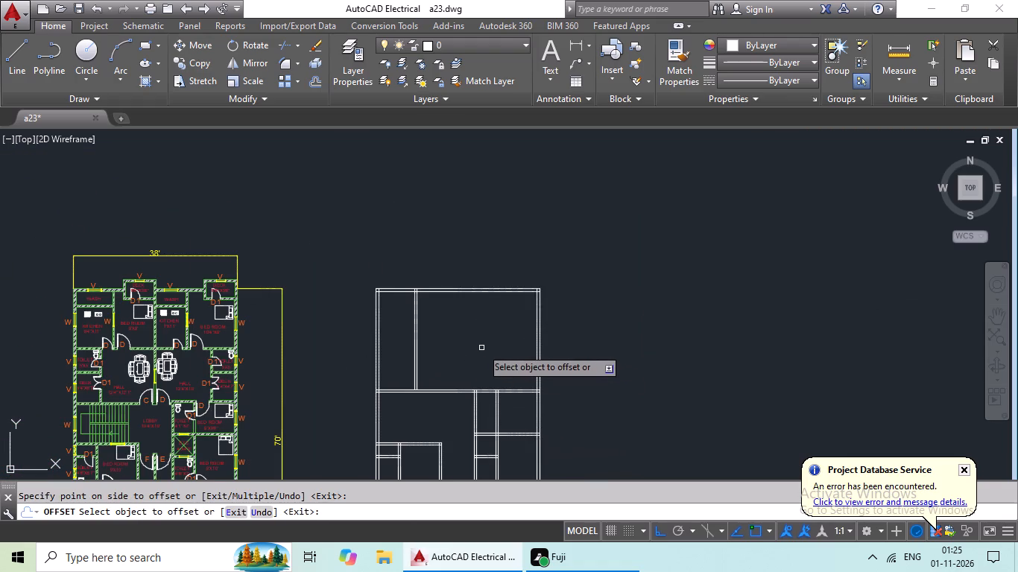
scroll(189, 340, "up", 3)
middle_click_drag(191, 339, 487, 338)
middle_click(487, 338)
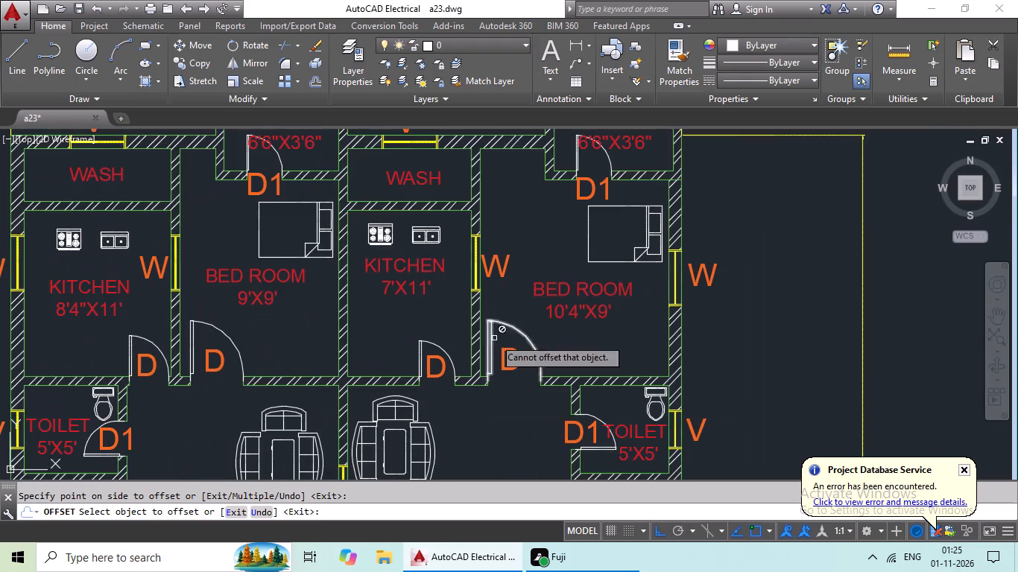
middle_click_drag(541, 347, 68, 270)
scroll(444, 334, "down", 2)
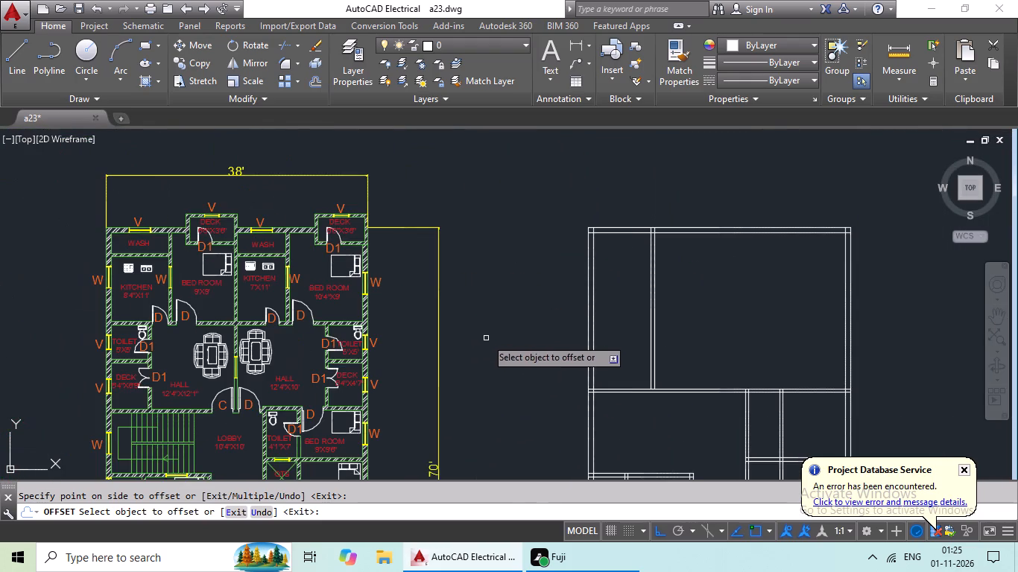
middle_click_drag(485, 338, 465, 342)
middle_click_drag(467, 353, 396, 339)
scroll(567, 339, "up", 1)
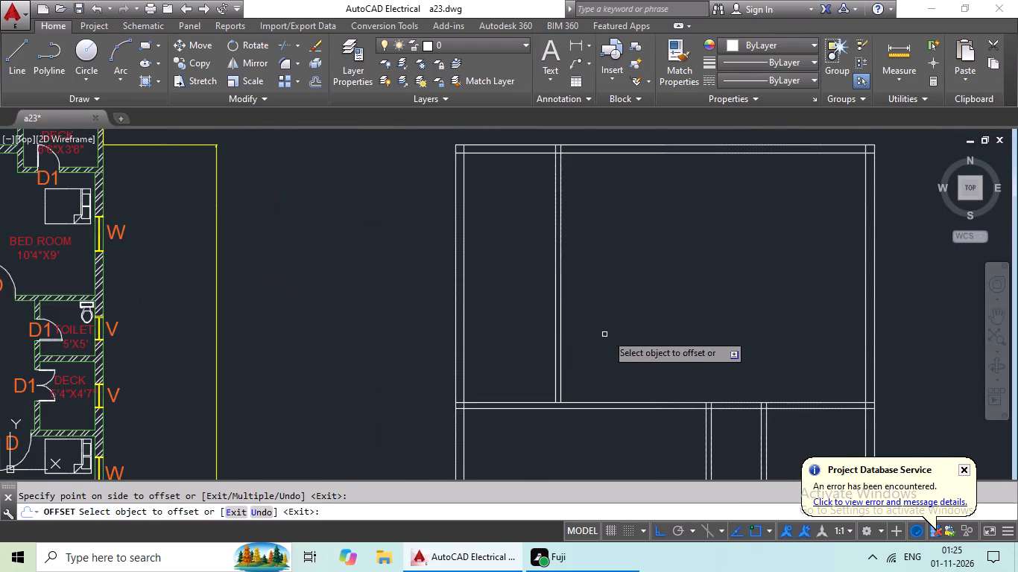
middle_click_drag(601, 333, 546, 355)
key("Escape")
key("Escape")
key("o")
key("Return")
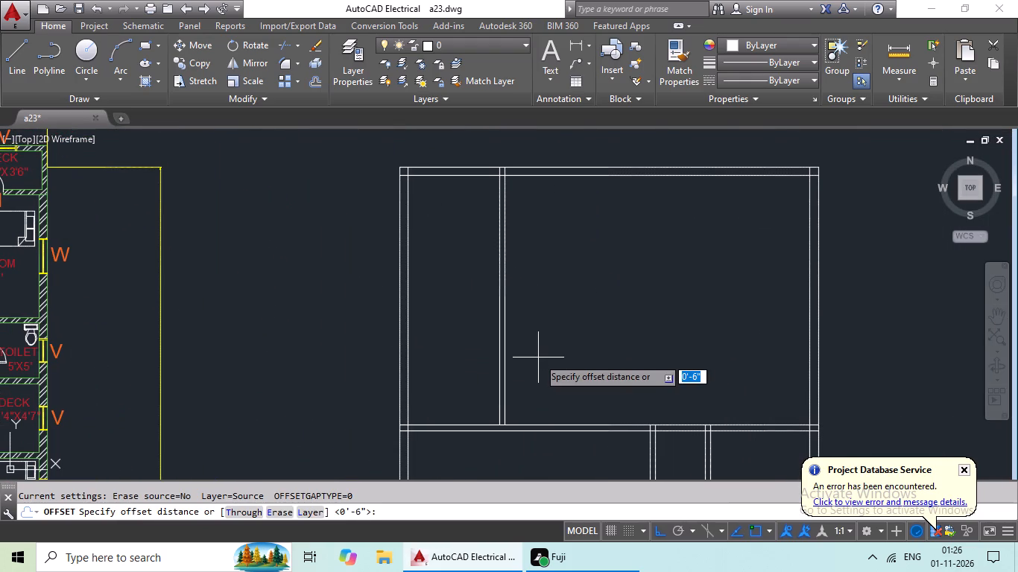
type("9'")
key("Return")
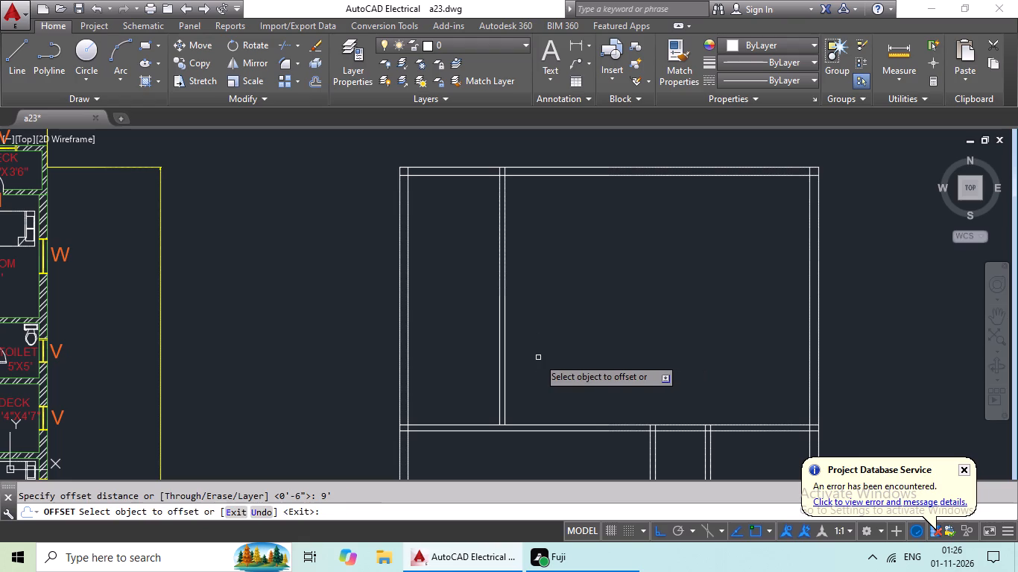
left_click_drag(504, 378, 535, 369)
left_click(591, 355)
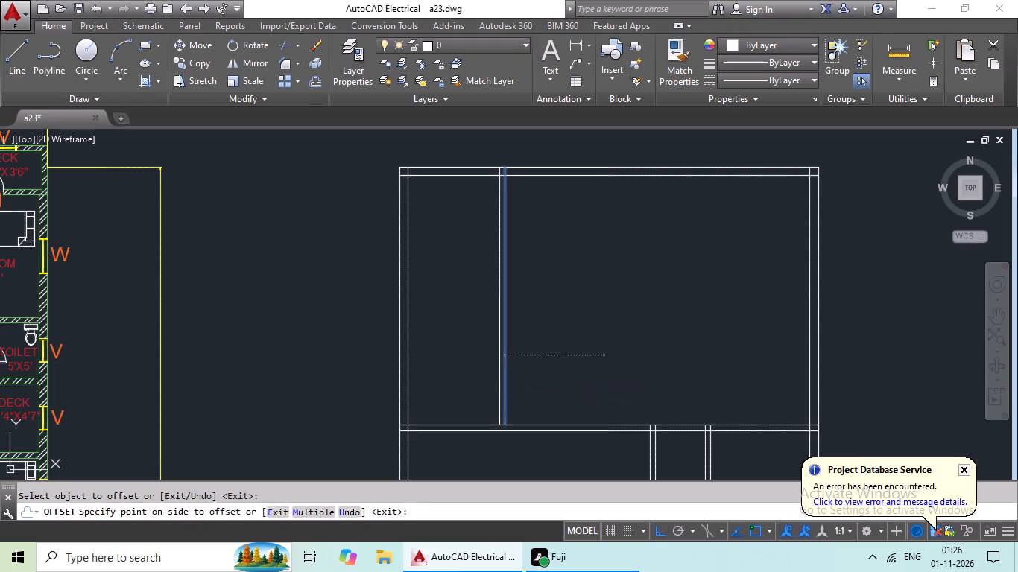
key("Escape")
key("Escape")
key("Escape")
Offset the bedroom's new vertical line 6" to the right to form the wall between the two upper units.
key("o")
key("Return")
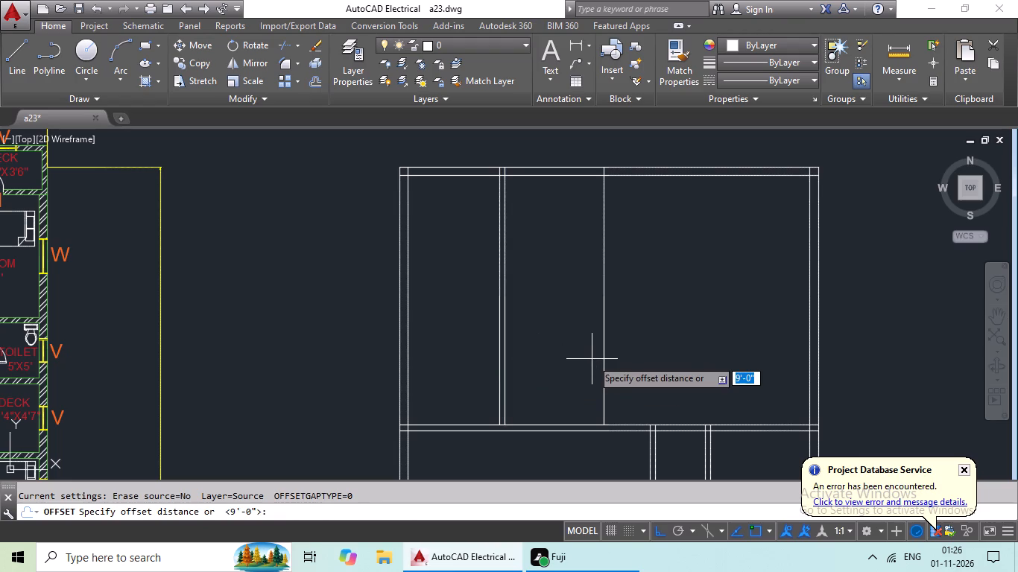
key("6")
key("shift+quotedbl")
key("Return")
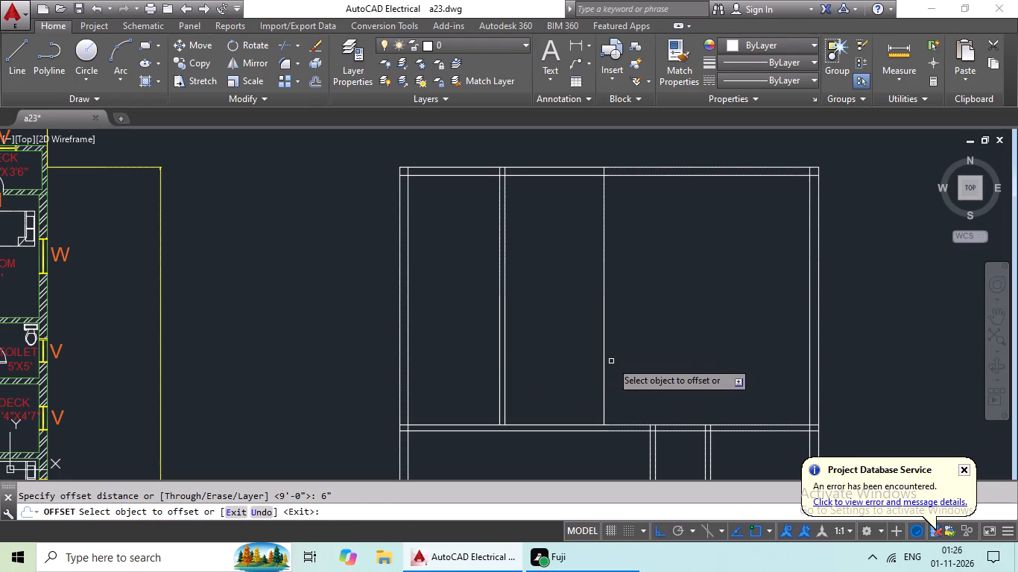
left_click_drag(603, 364, 610, 364)
left_click(682, 354)
middle_click_drag(703, 349, 807, 327)
scroll(803, 325, "down", 1)
middle_click_drag(800, 325, 738, 343)
key("Escape")
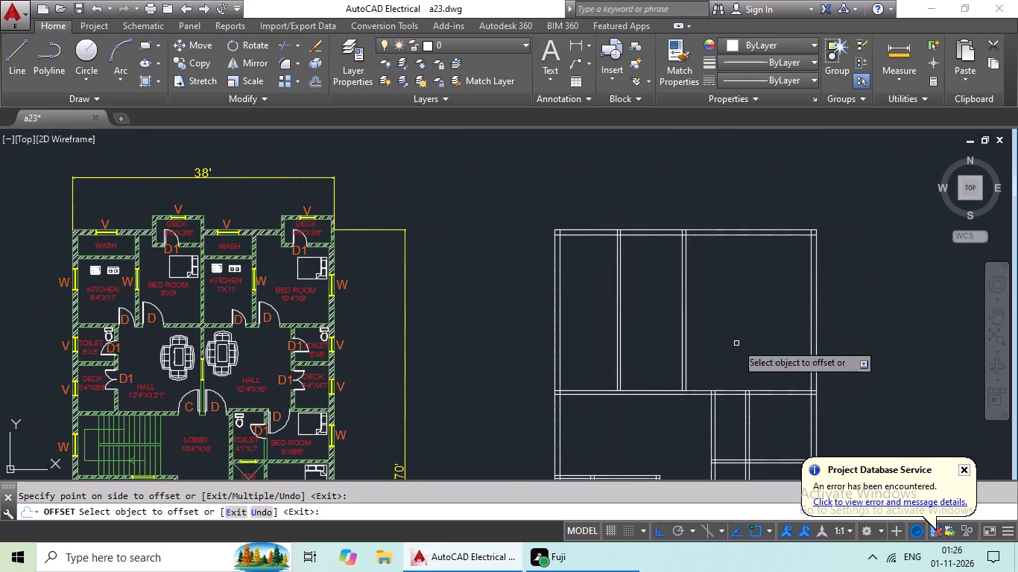
key("Escape")
Offset the dividing wall's right line 7' to the right to set the second kitchen's width.
key("o")
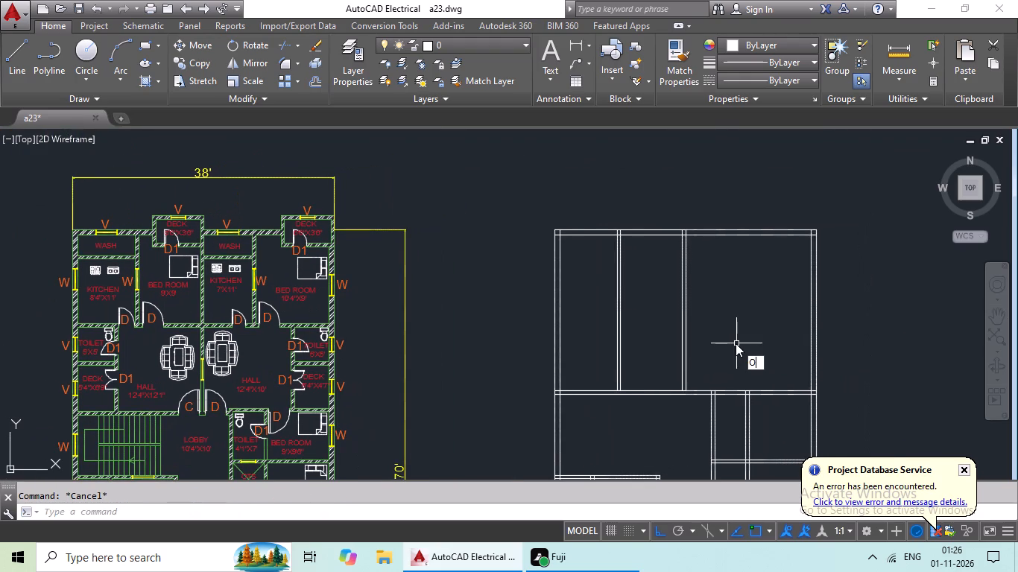
key("Return")
type("7'")
key("Return")
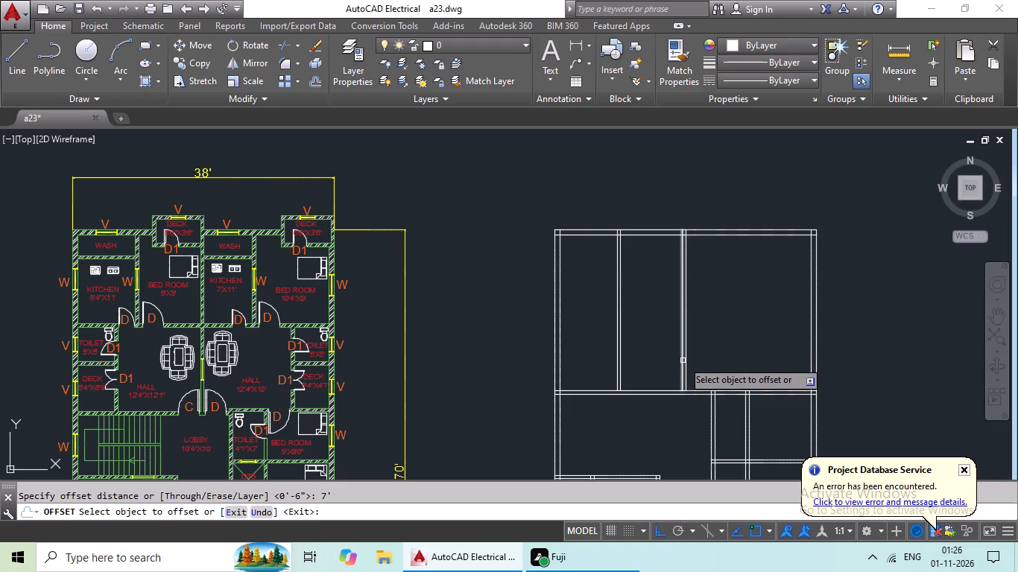
left_click_drag(687, 362, 742, 354)
left_click(769, 349)
key("Escape")
key("Escape")
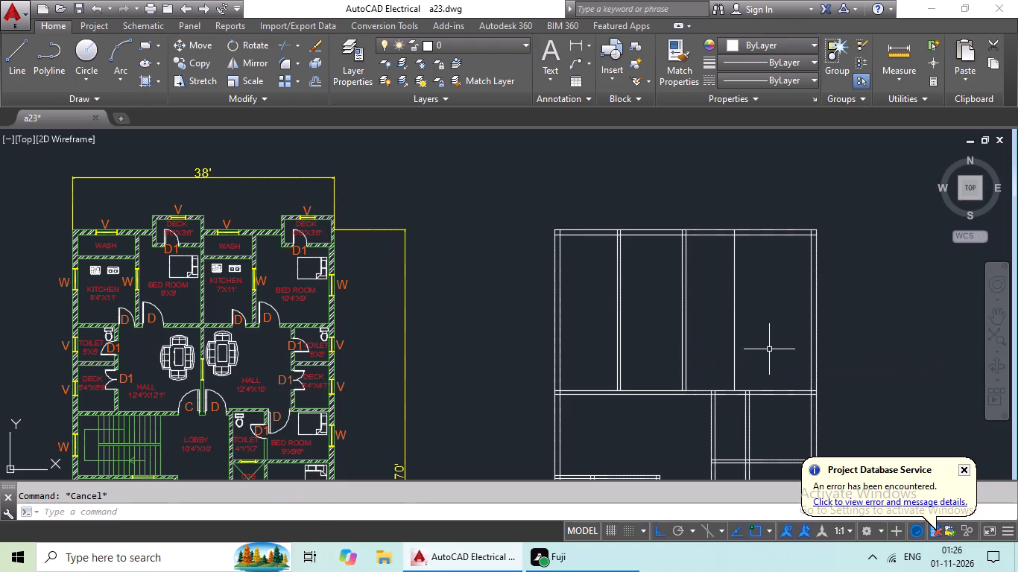
Offset the second kitchen's new vertical line 6" to the right to form its right wall.
key("o")
key("Return")
type("69")
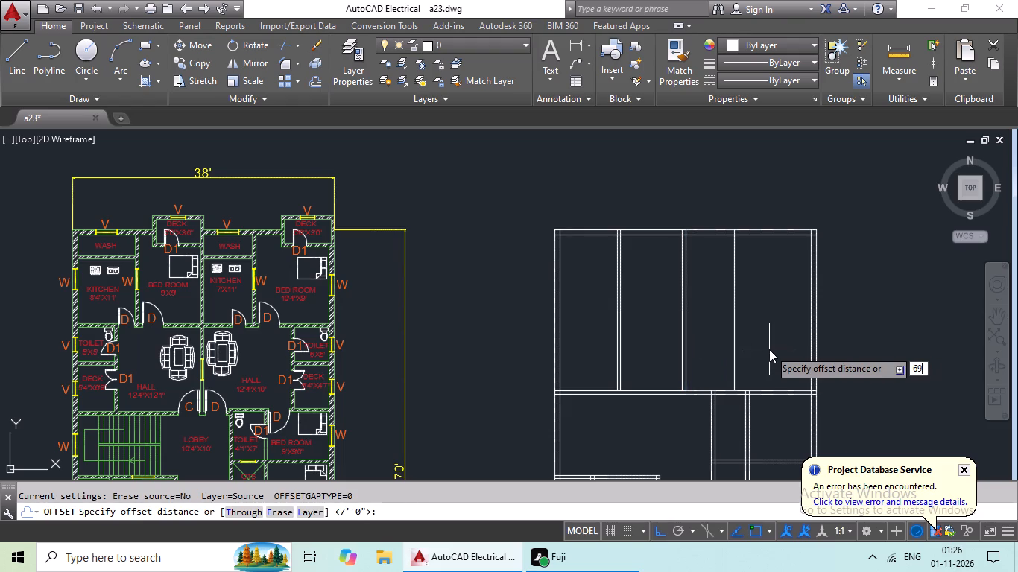
key("shift+quotedbl")
key("BackSpace")
key("BackSpace")
key("shift+quotedbl")
key("Return")
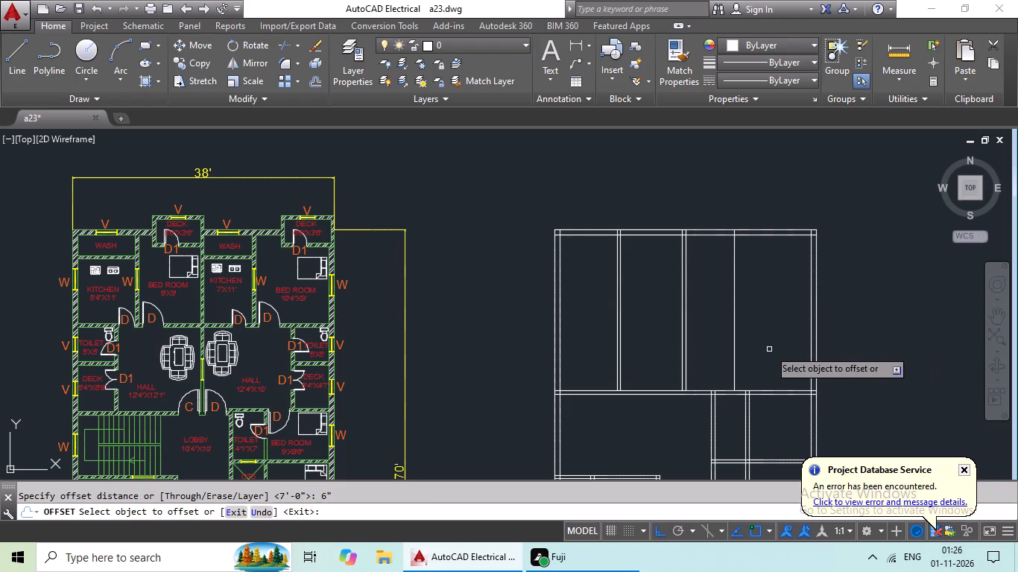
left_click_drag(734, 328, 764, 321)
left_click(794, 319)
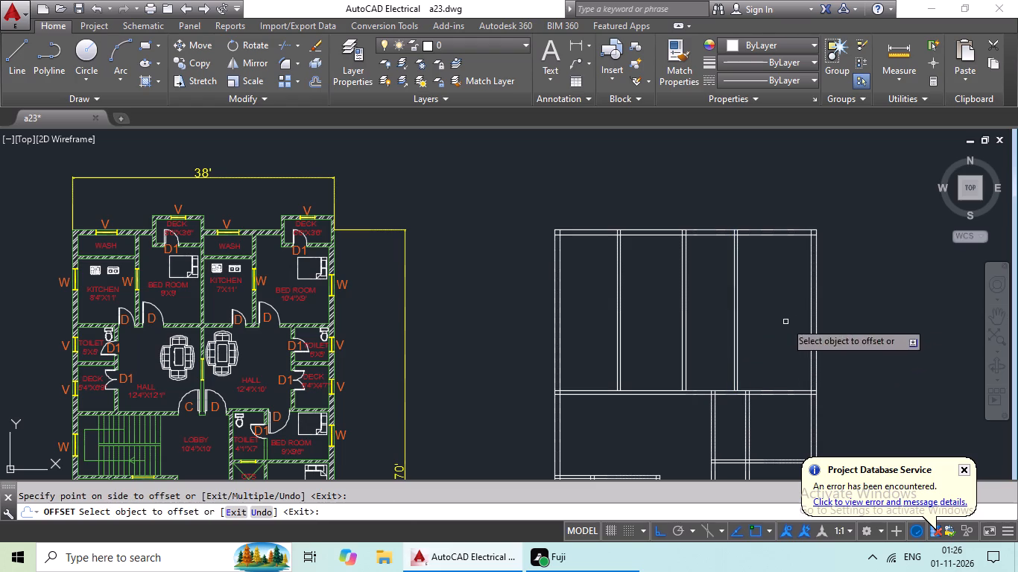
middle_click_drag(753, 328, 667, 349)
key("Escape")
key("Escape")
Offset the top outer wall's outer line 1'6" upward to set how far the decks project.
key("o")
key("Return")
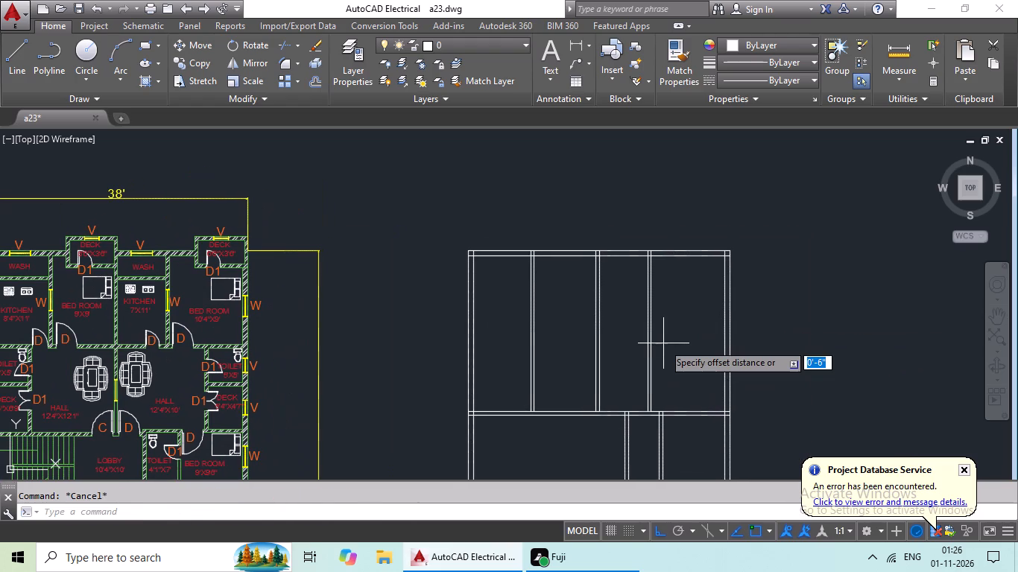
type("1'6")
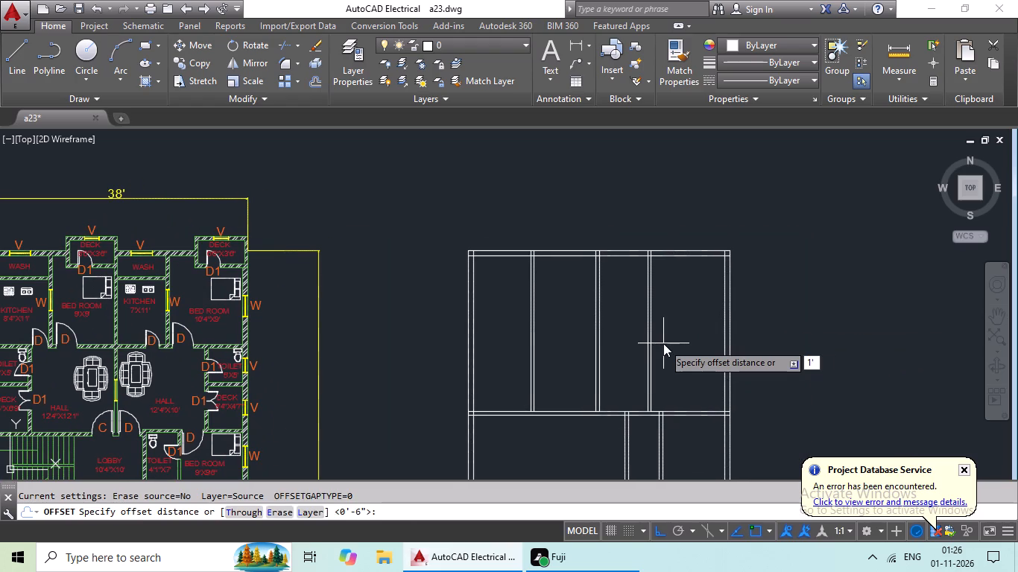
key("shift+quotedbl")
key("Return")
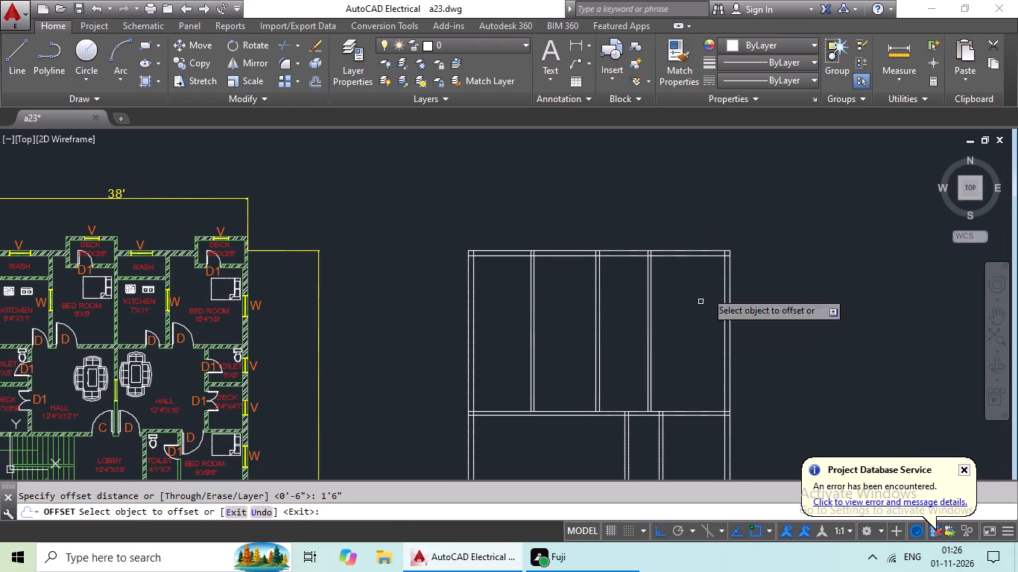
left_click_drag(695, 252, 700, 240)
left_click(711, 201)
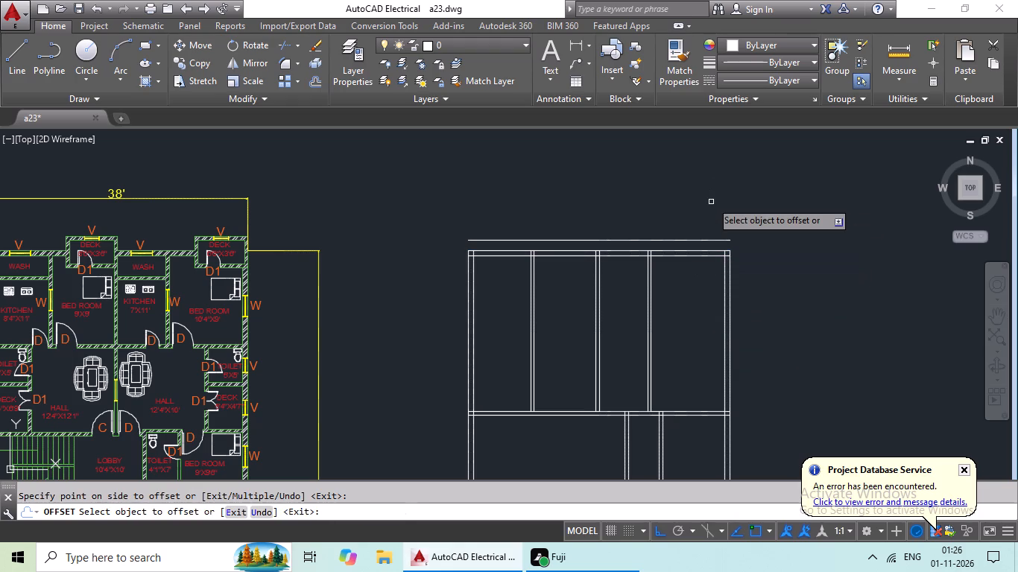
key("Escape")
key("Escape")
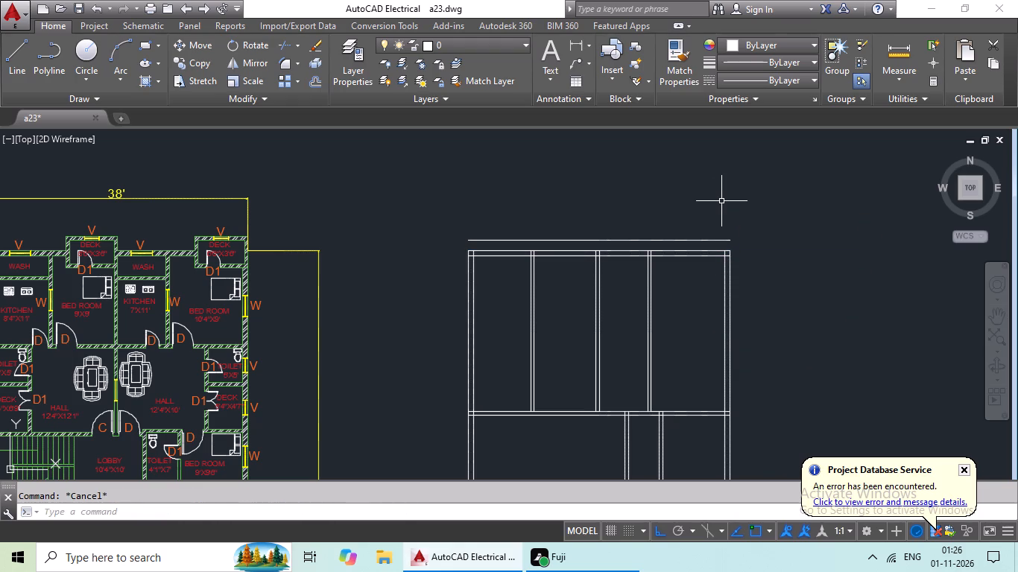
Offset the new line above the top wall 6" upward to form the decks' top wall.
key("o")
key("Return")
type("6\"")
key("Return")
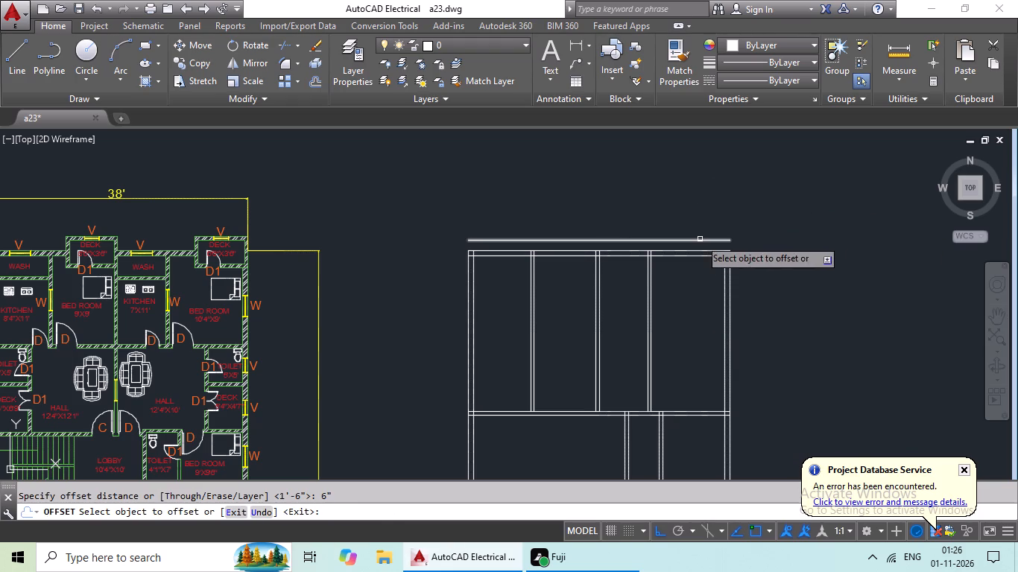
left_click_drag(699, 239, 703, 214)
left_click(707, 186)
key("Escape")
key("Escape")
Offset the top outer wall's inner line 1'3" downward to set how far the decks reach into the bedrooms.
key("o")
key("Return")
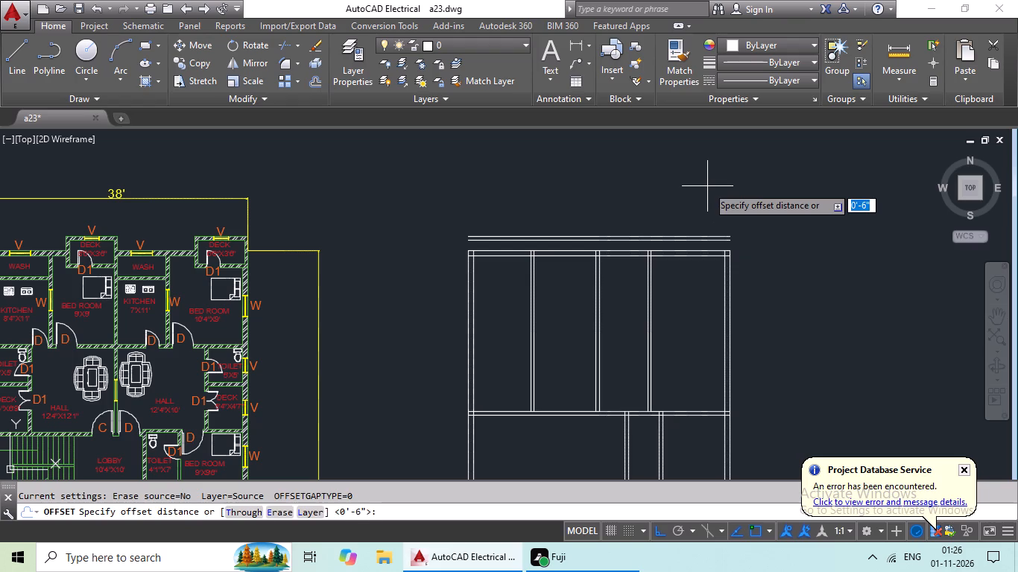
type("1'3")
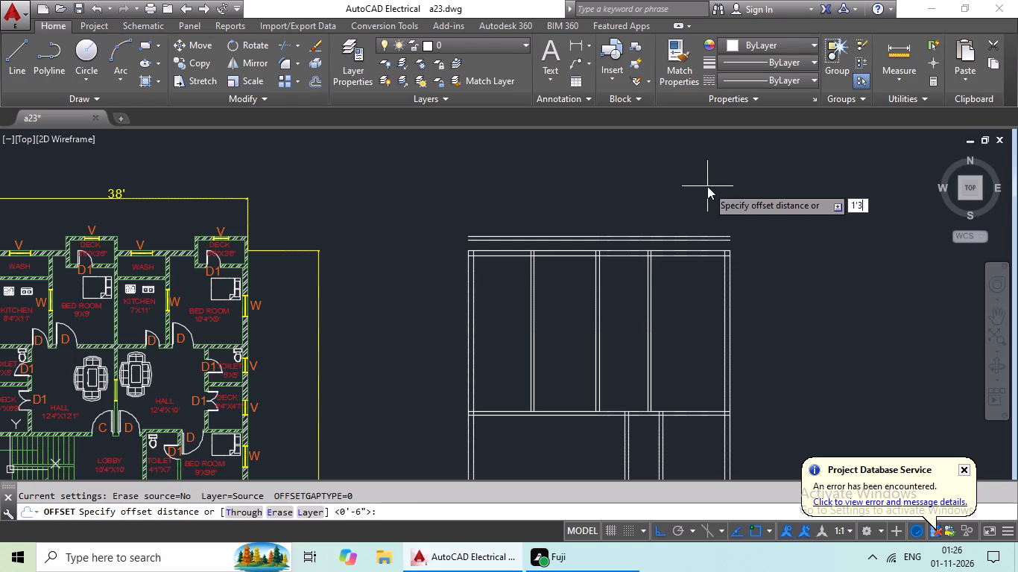
key("shift+quotedbl")
key("Return")
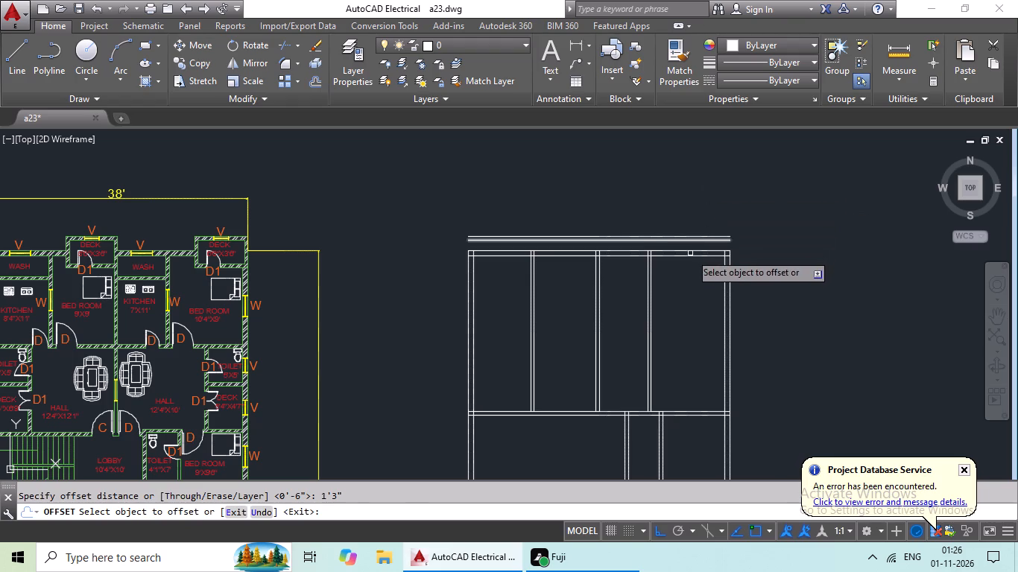
left_click_drag(690, 256, 690, 298)
left_click(689, 299)
key("Escape")
key("Escape")
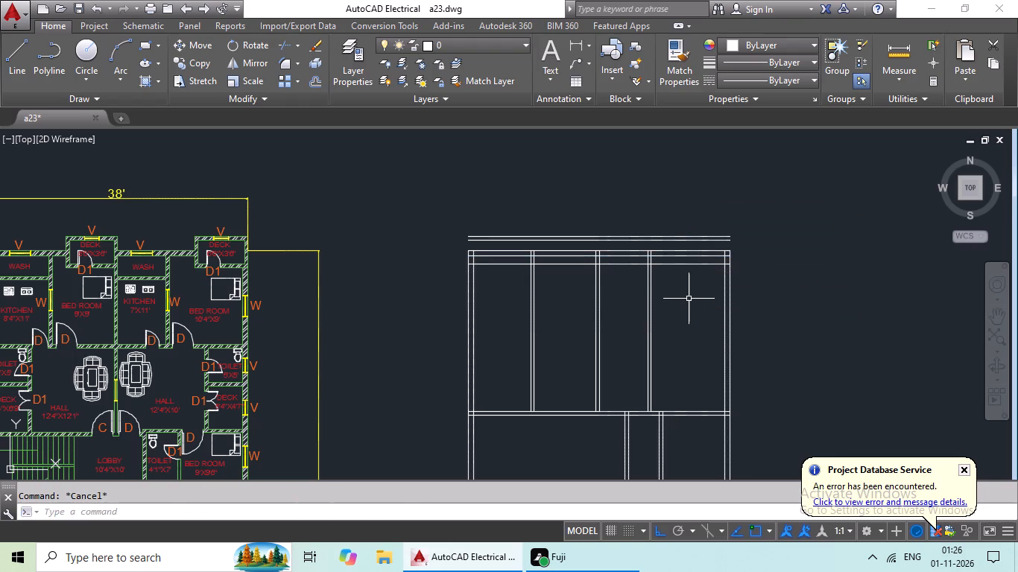
Offset the new line below the top wall 6" downward to form the decks' bottom wall.
key("o")
key("Return")
type("6\"")
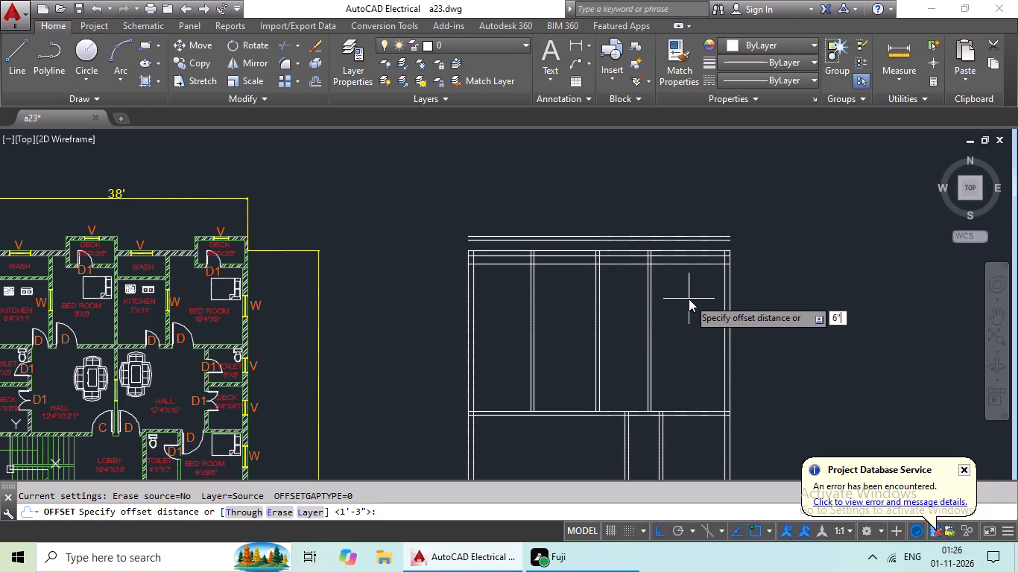
key("Return")
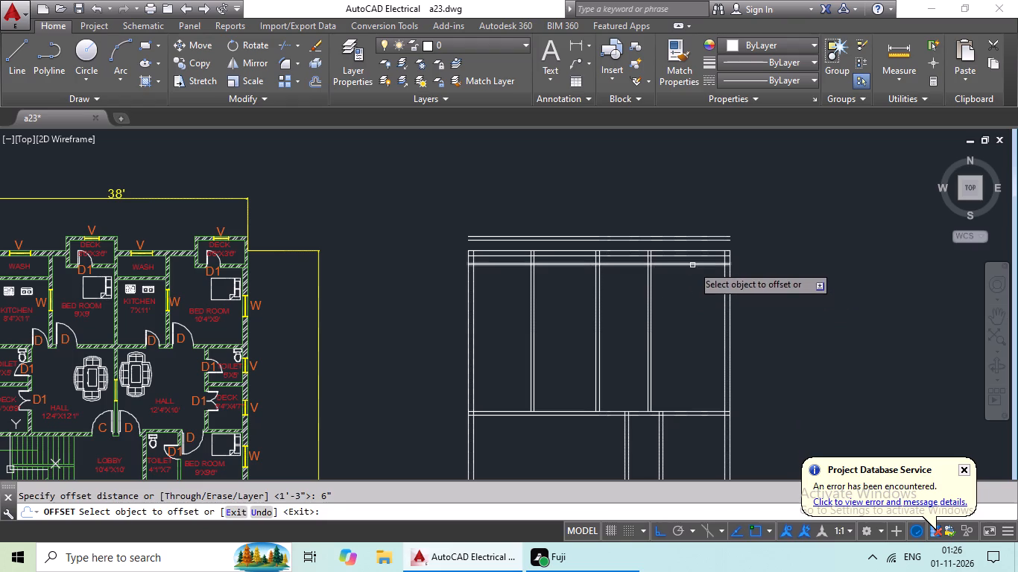
left_click_drag(692, 265, 692, 285)
left_click(693, 317)
key("Escape")
key("Escape")
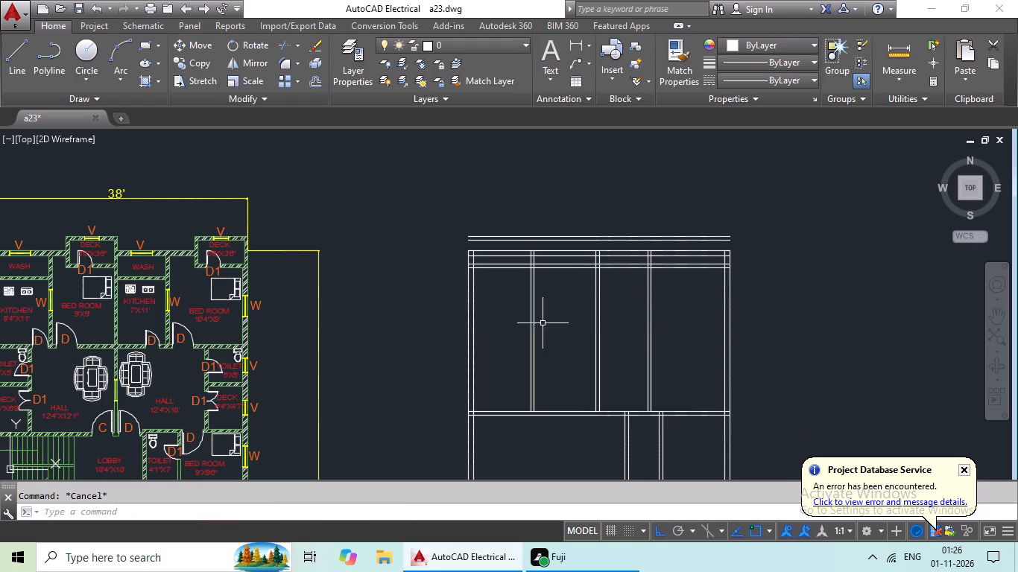
Offset the right outer wall's inner line and the dividing wall's left line 6'6" to the left to set both decks' widths.
middle_click_drag(572, 322, 624, 324)
middle_click_drag(618, 325, 557, 329)
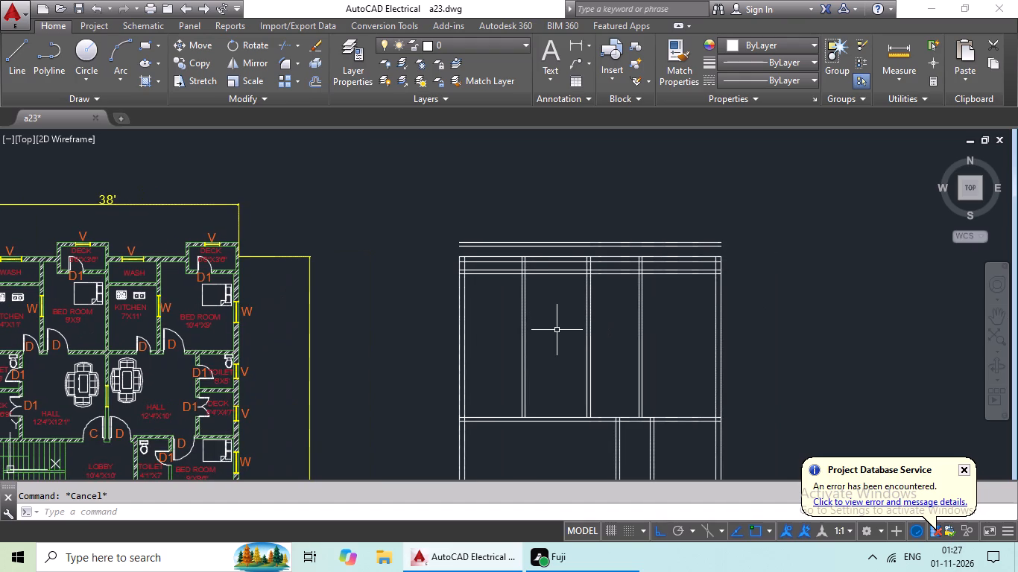
middle_click_drag(566, 323, 619, 322)
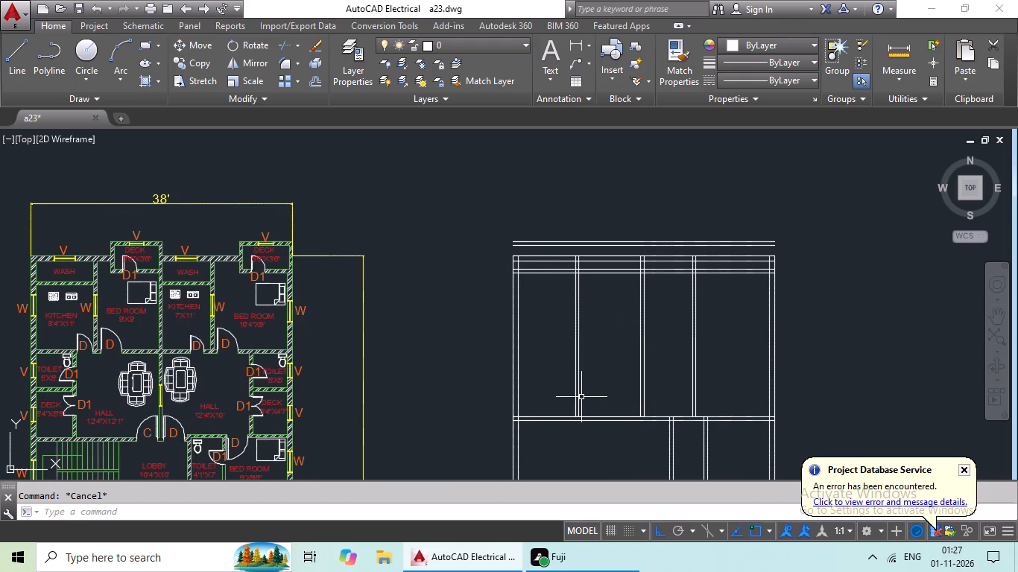
key("Escape")
key("Escape")
key("o")
key("Return")
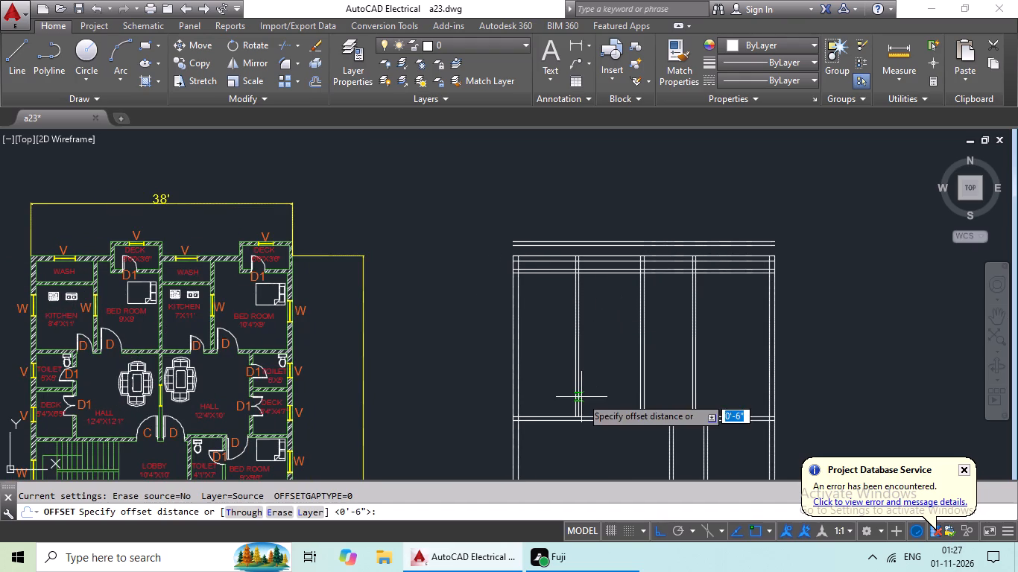
type("6'6\"")
key("Return")
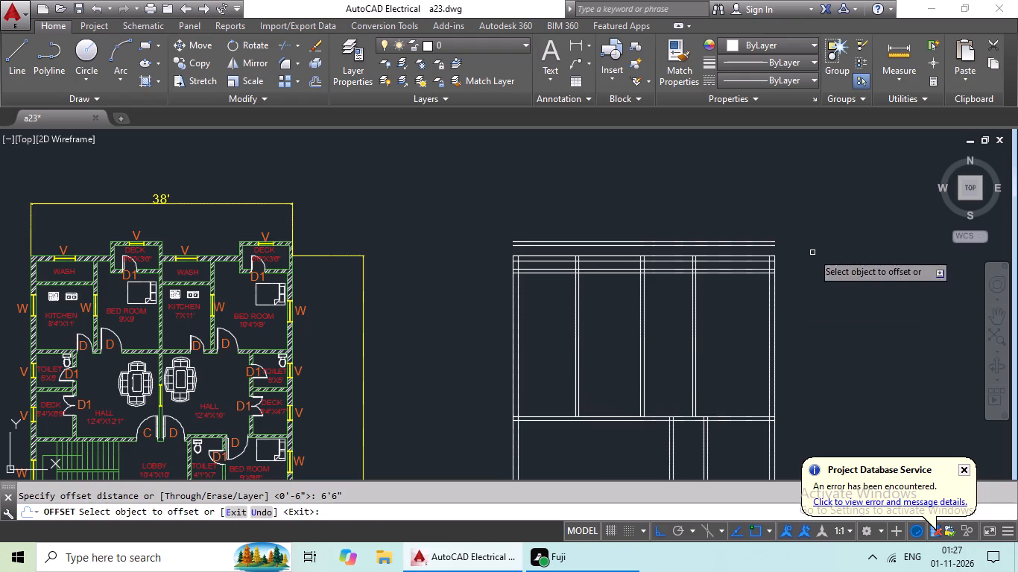
scroll(761, 269, "up", 2)
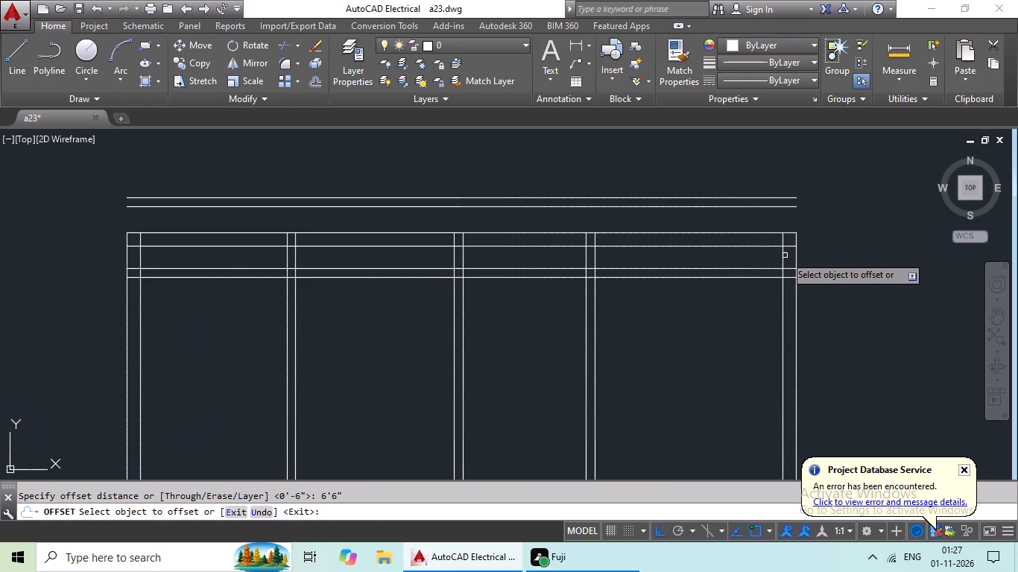
left_click_drag(785, 255, 768, 258)
left_click(706, 272)
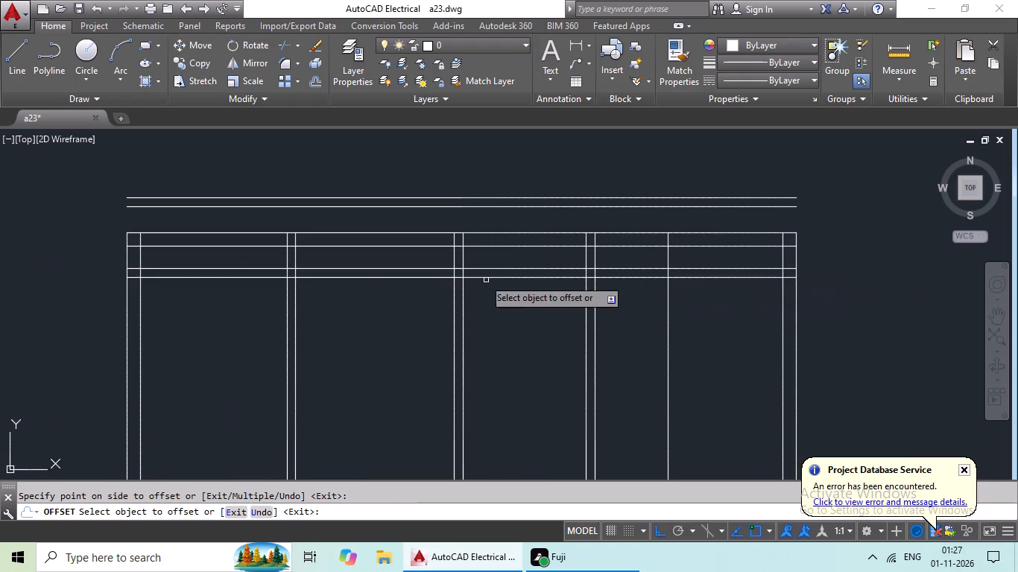
left_click_drag(452, 252, 414, 262)
left_click(365, 273)
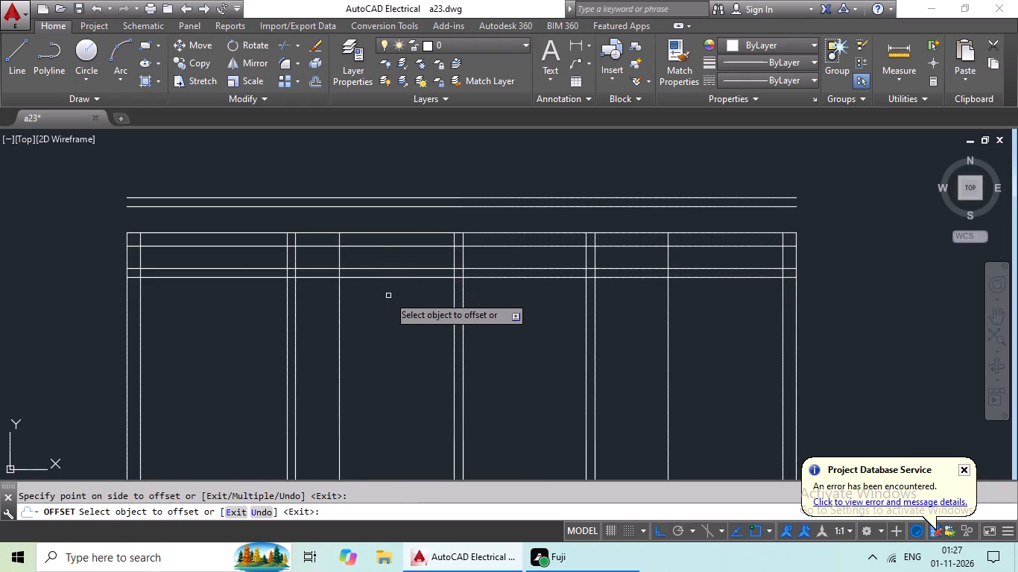
middle_click_drag(389, 298, 495, 276)
key("Escape")
key("Escape")
Offset both decks' new vertical lines 6" to the left to form their left side walls.
type("OP")
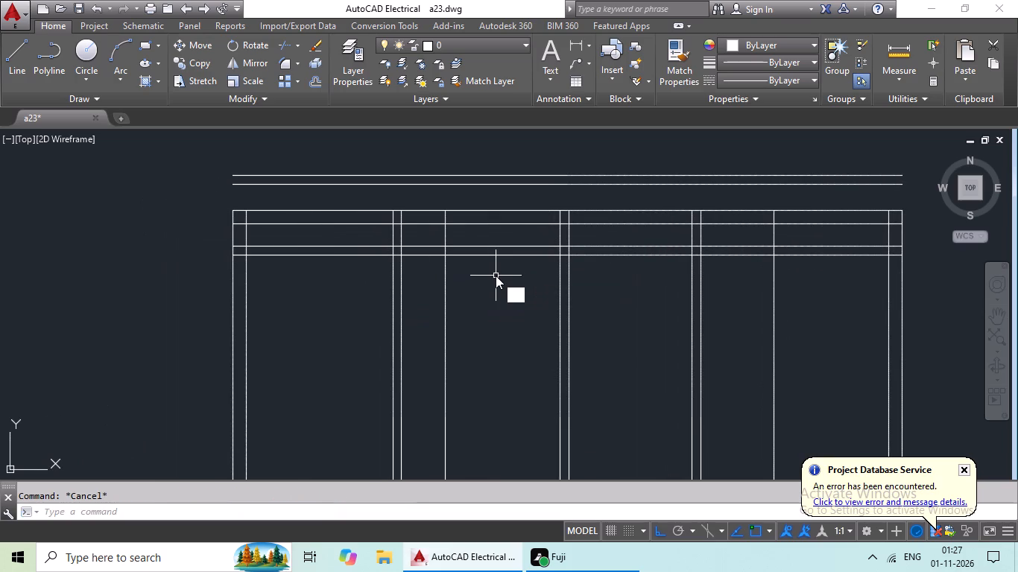
key("BackSpace")
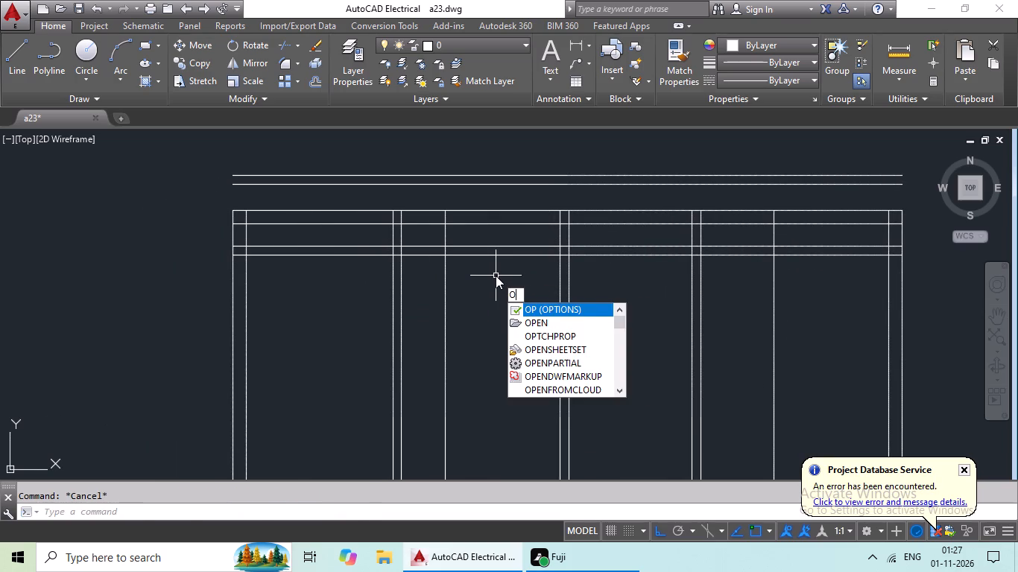
key("Return")
type("6\"")
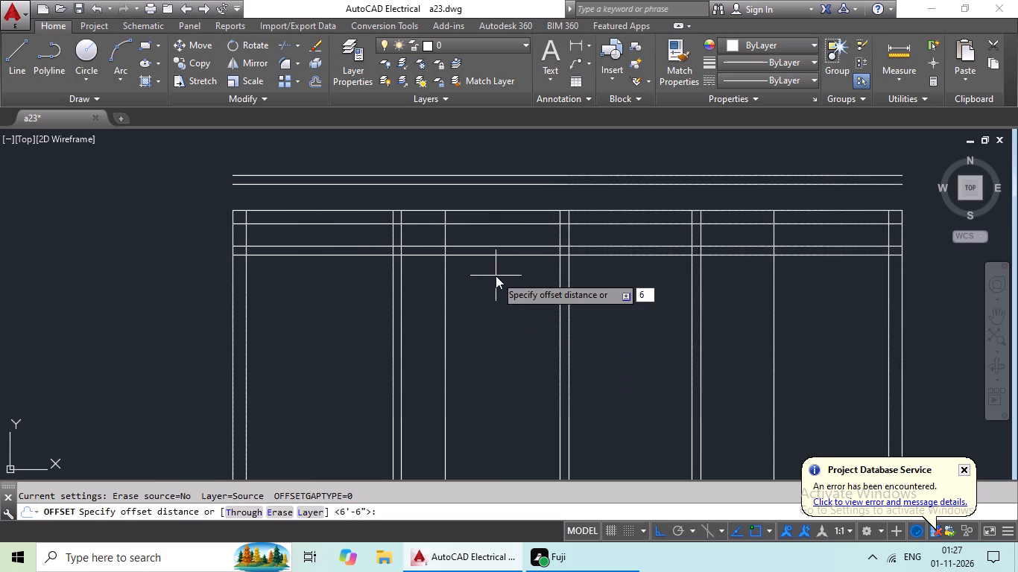
key("Return")
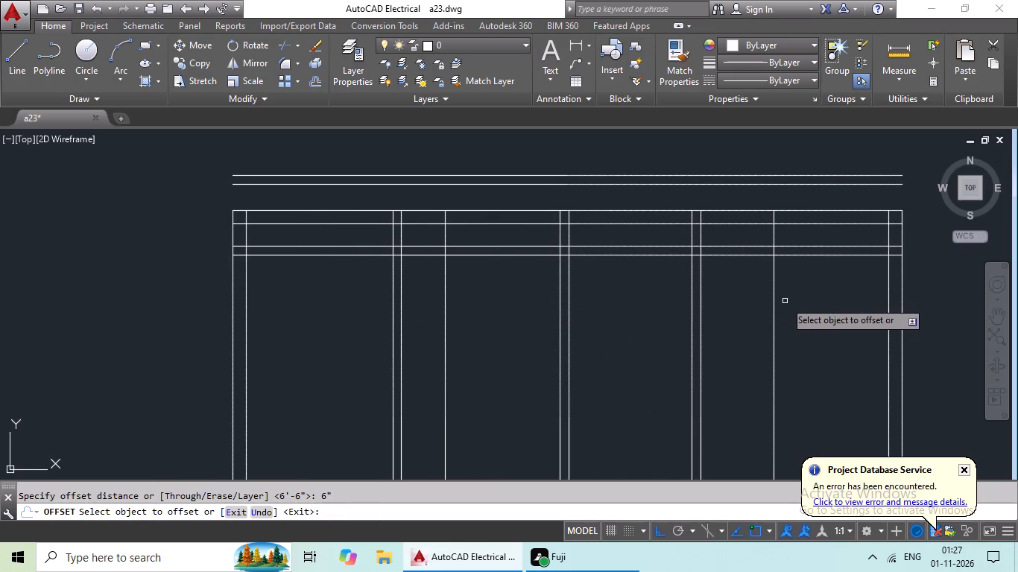
left_click_drag(775, 318, 767, 325)
left_click(732, 348)
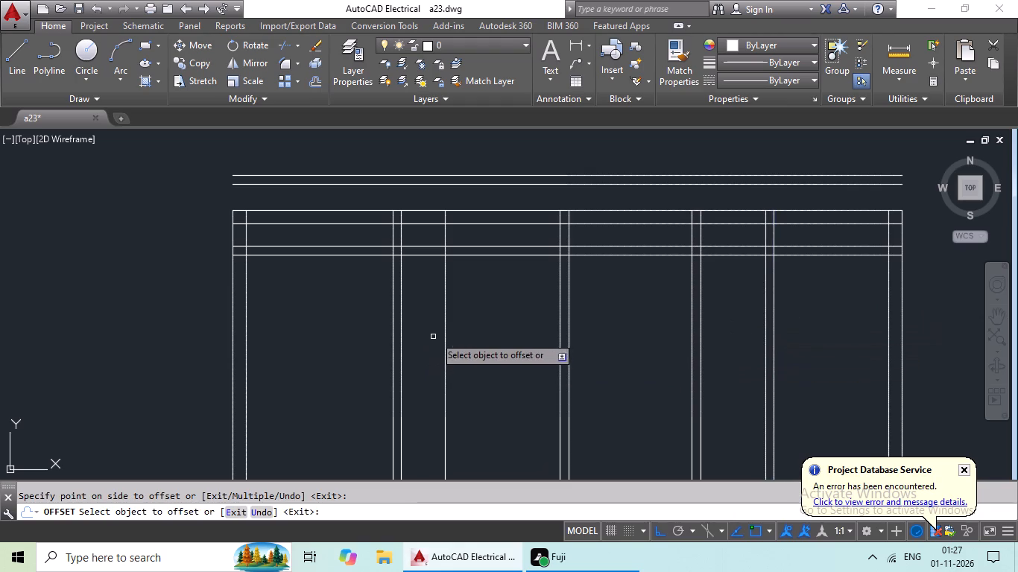
left_click_drag(446, 328, 427, 350)
left_click(427, 350)
scroll(490, 334, "down", 1)
middle_click_drag(491, 333, 522, 324)
scroll(546, 316, "down", 1)
middle_click_drag(543, 319, 521, 321)
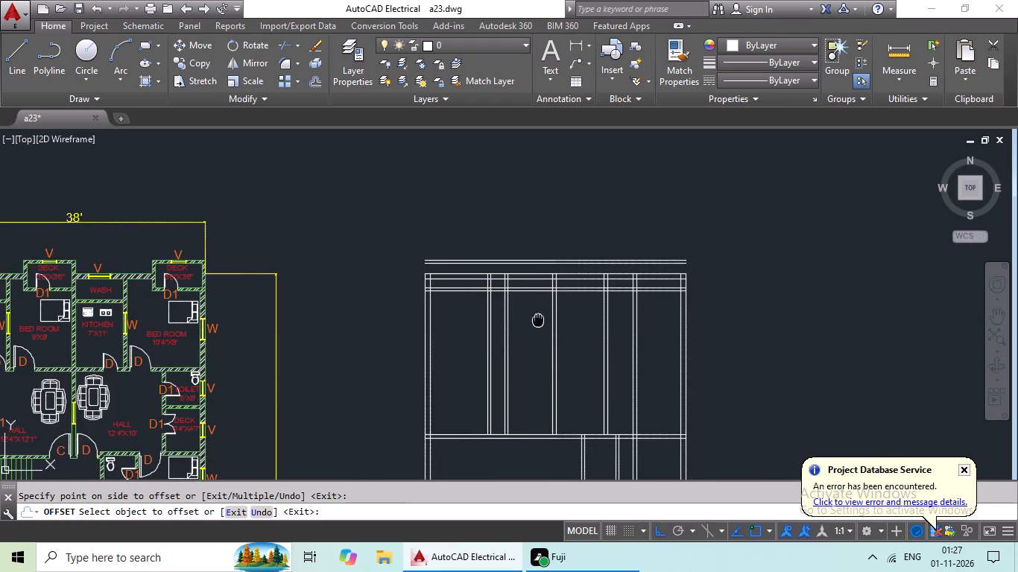
middle_click_drag(521, 321, 467, 322)
key("Escape")
key("Escape")
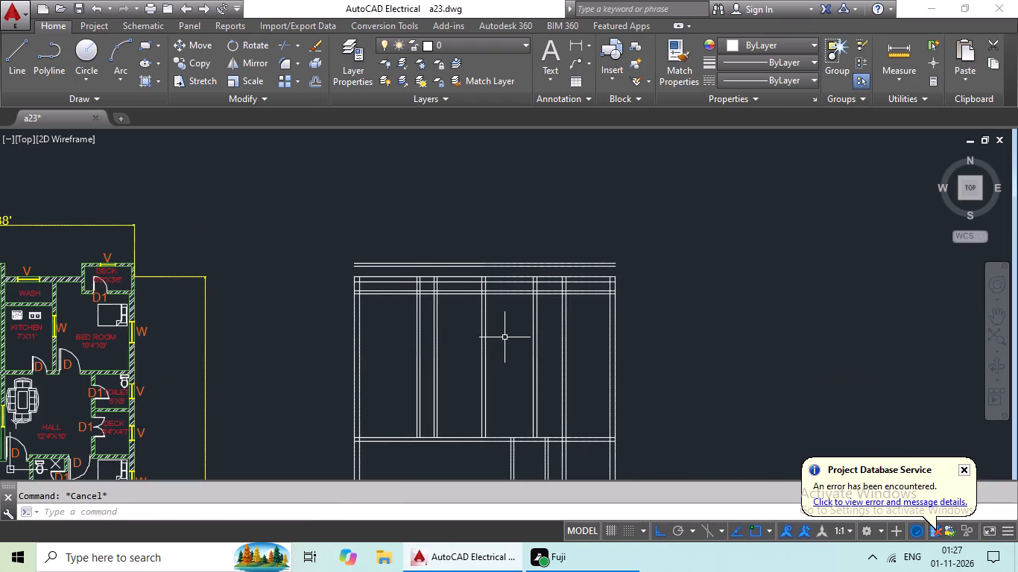
Extend the first deck's left side-wall lines and the dividing wall's lines up to the decks' topmost line.
key("e")
key("x")
key("space")
key("space")
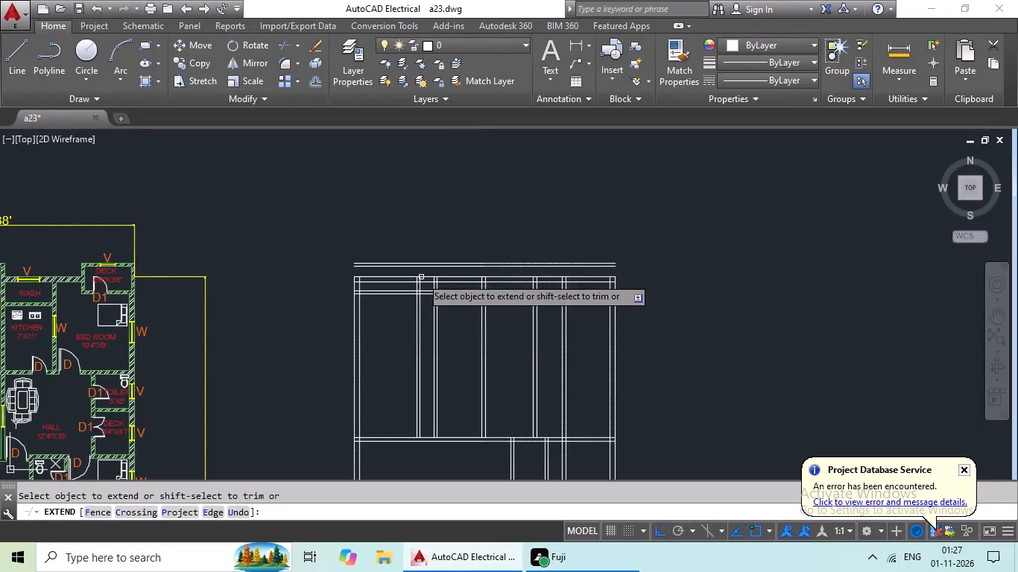
scroll(437, 290, "up", 2)
left_click(437, 285)
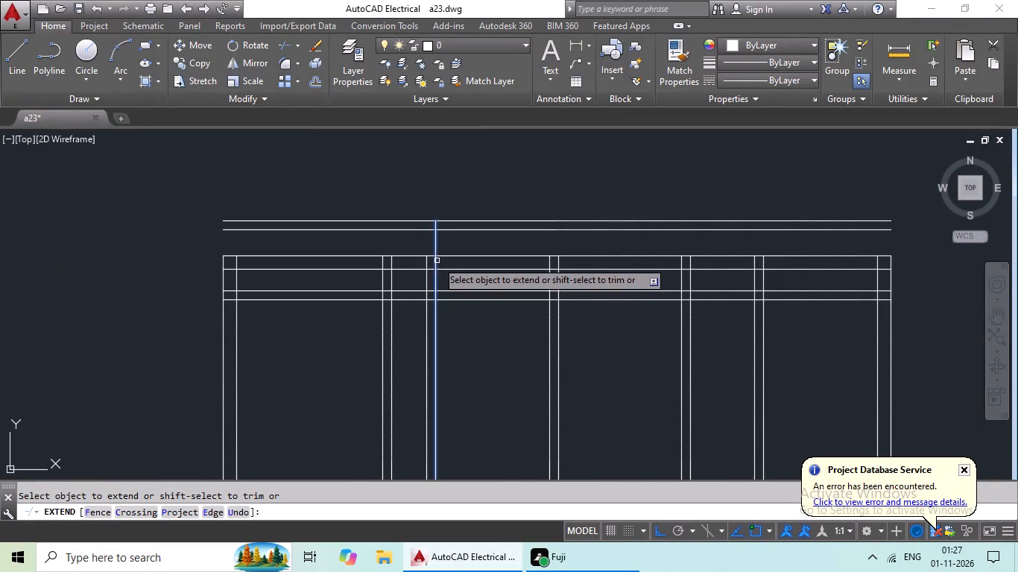
left_click(437, 261)
left_click_drag(426, 289, 425, 280)
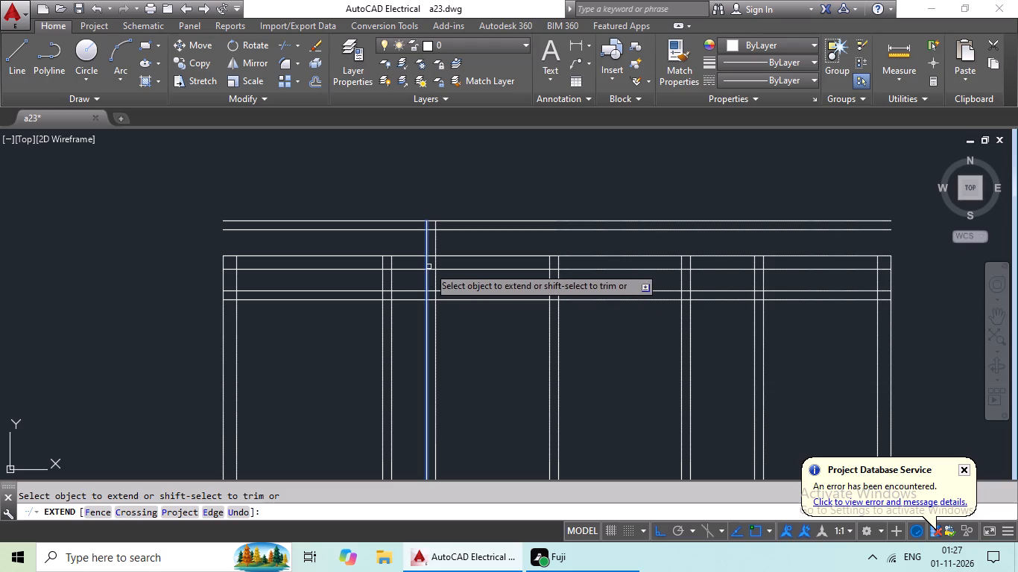
left_click(429, 267)
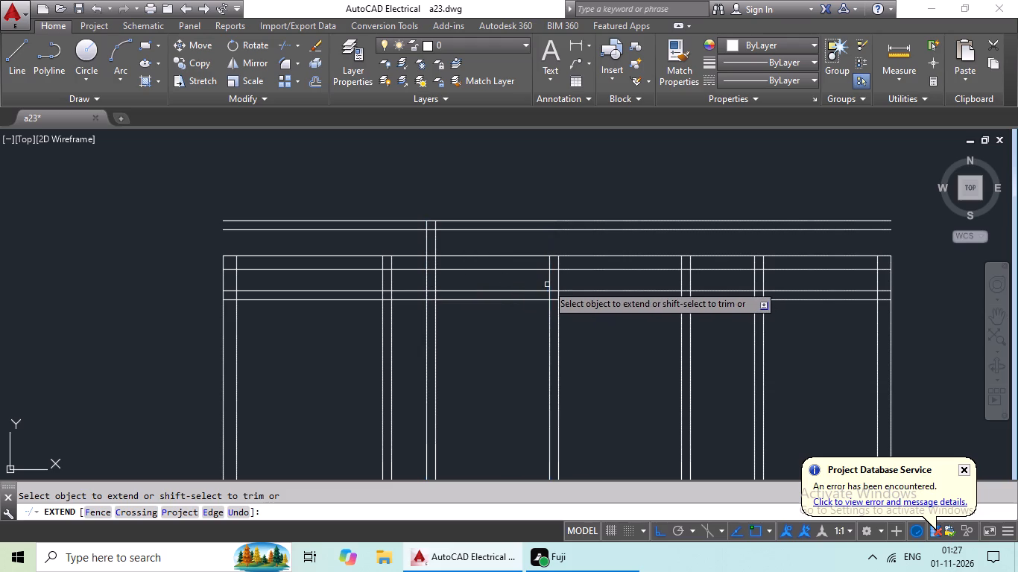
left_click(551, 288)
left_click(551, 281)
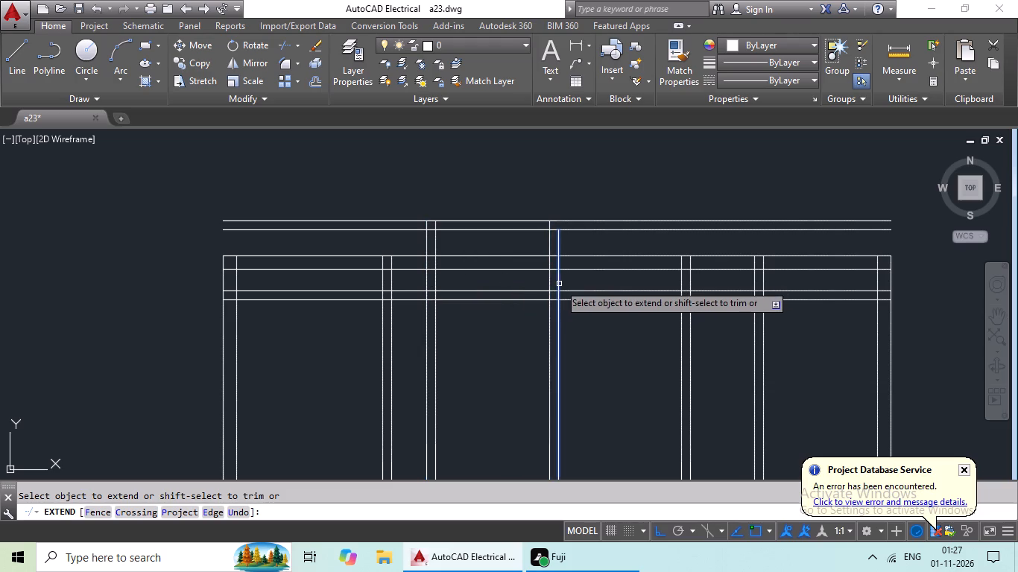
left_click(557, 285)
left_click(557, 279)
Extend the right outer wall's lines and the second deck's left side-wall lines up to the decks' topmost line.
middle_click_drag(608, 297, 528, 300)
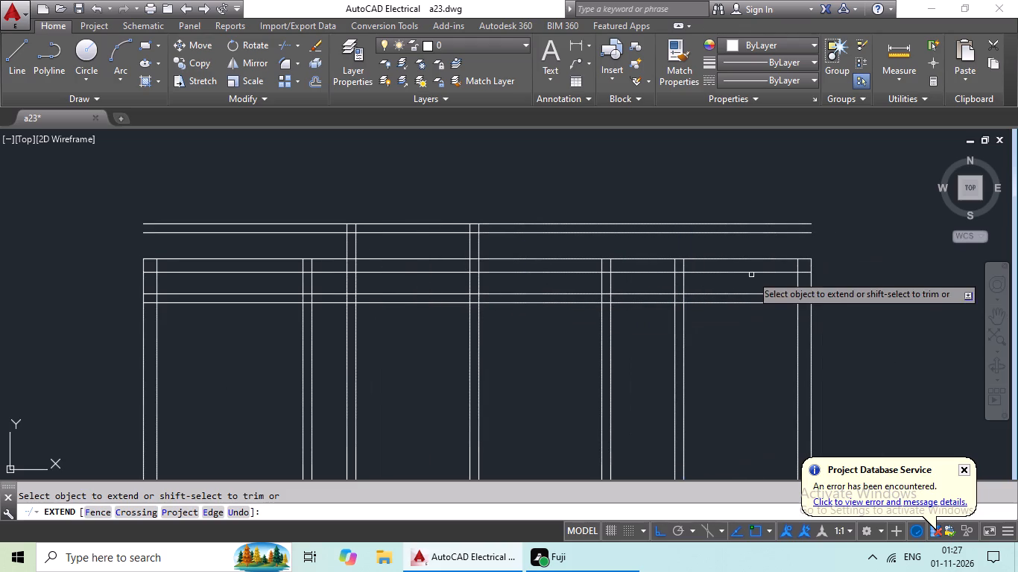
left_click(812, 280)
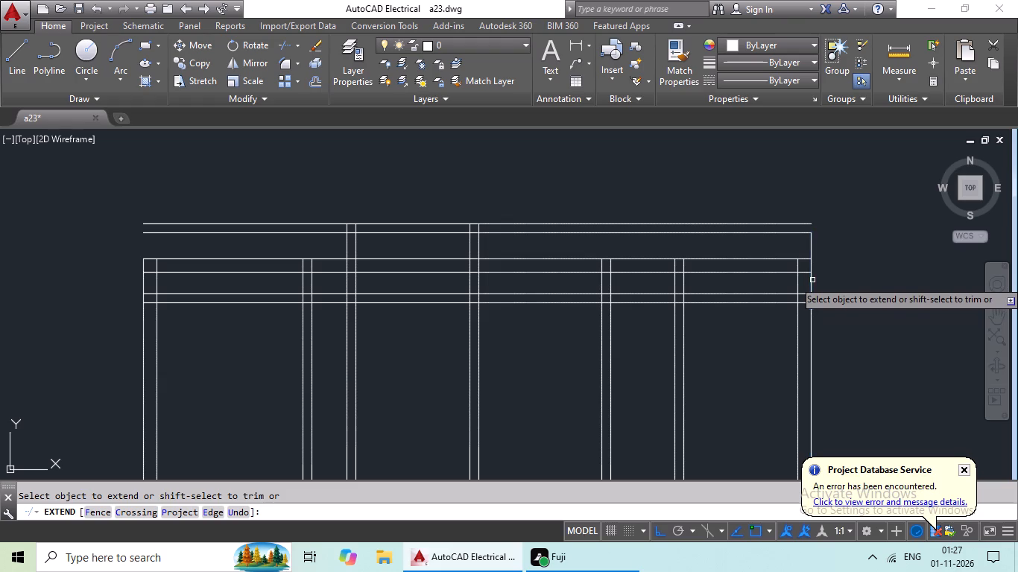
left_click(812, 270)
left_click(796, 281)
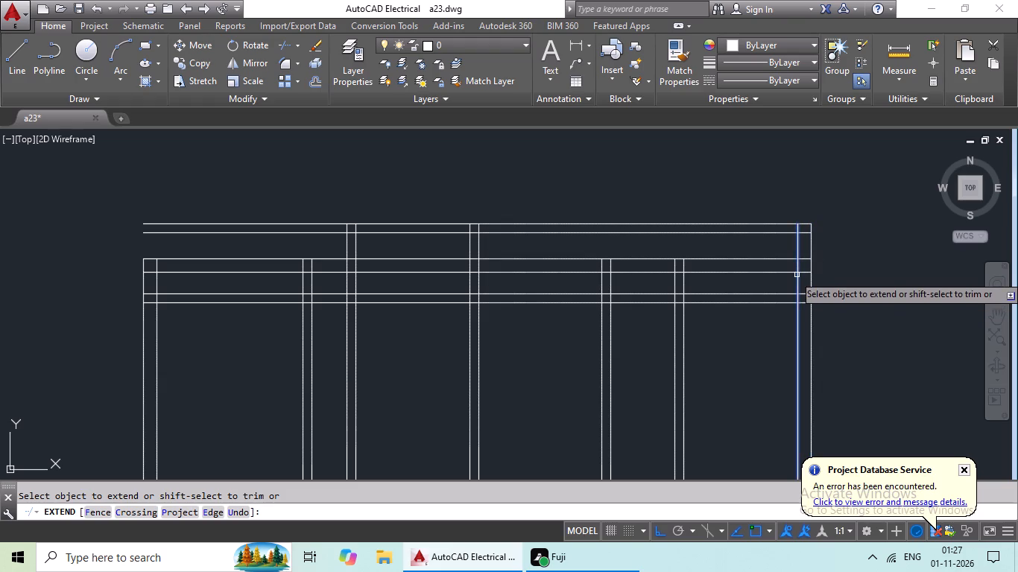
left_click(797, 274)
left_click(684, 273)
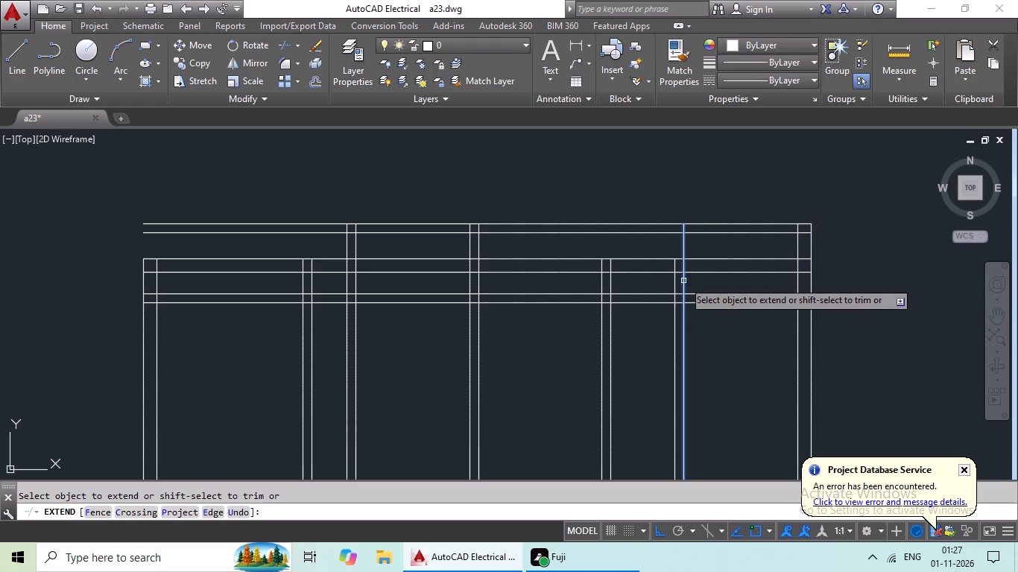
left_click(683, 283)
left_click(674, 282)
left_click(675, 276)
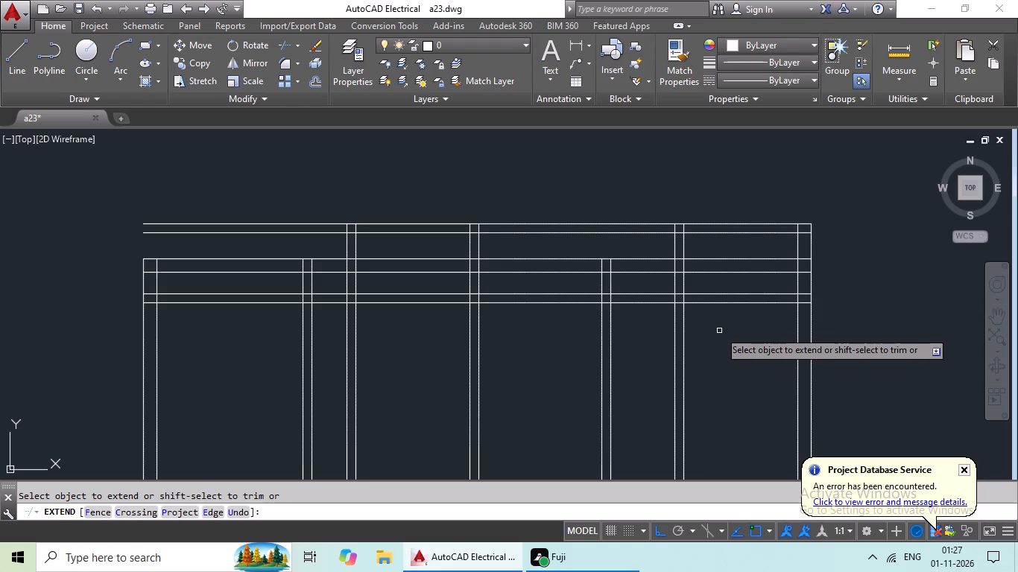
scroll(717, 329, "down", 1)
middle_click_drag(706, 325, 656, 304)
key("Escape")
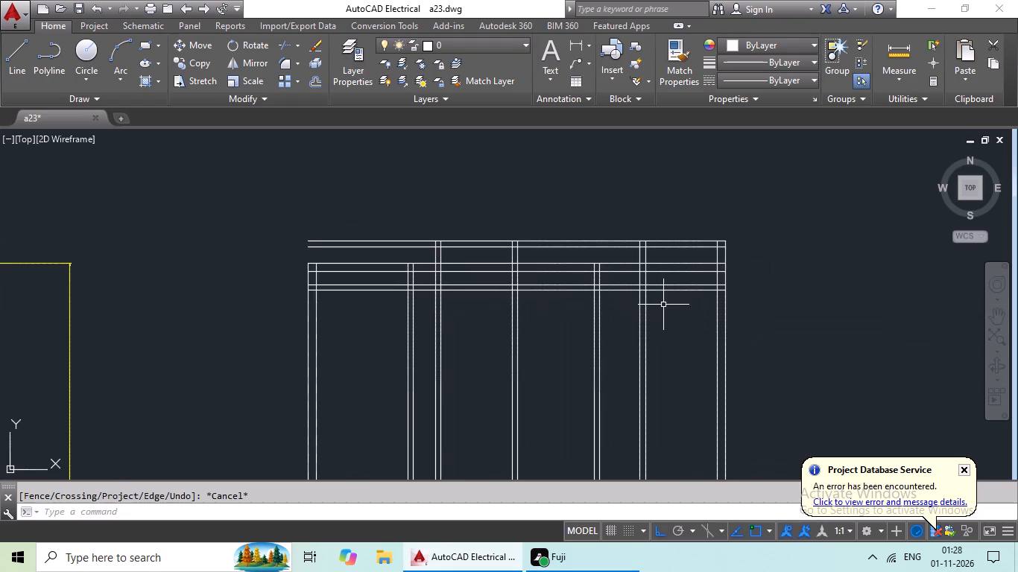
key("Escape")
key("Escape")
key("Escape")
key("Escape")
Trim both decks' left side-wall lines where they run down past the decks' bottom wall into the rooms below.
type("TR")
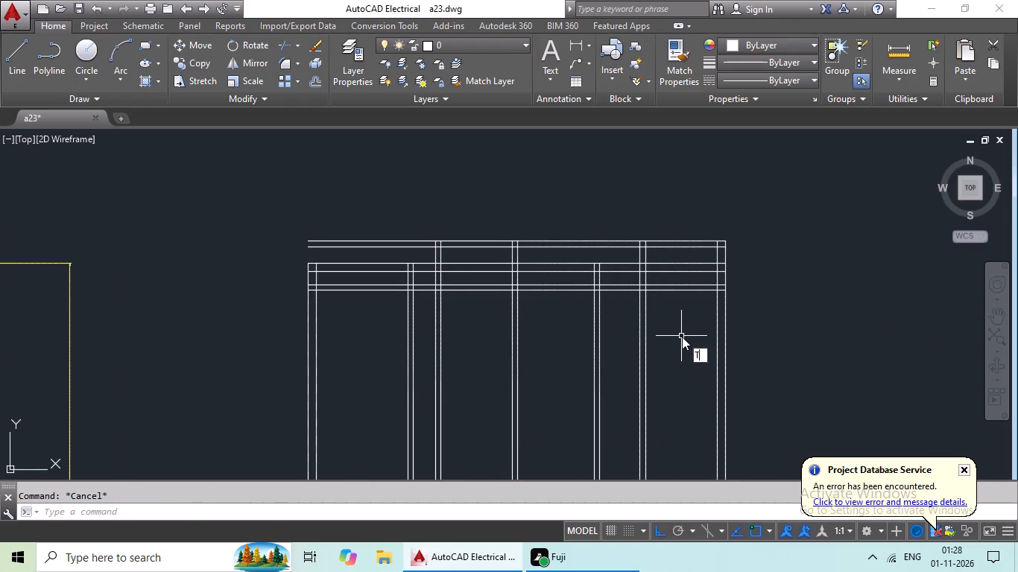
key("space")
key("space")
scroll(443, 304, "up", 2)
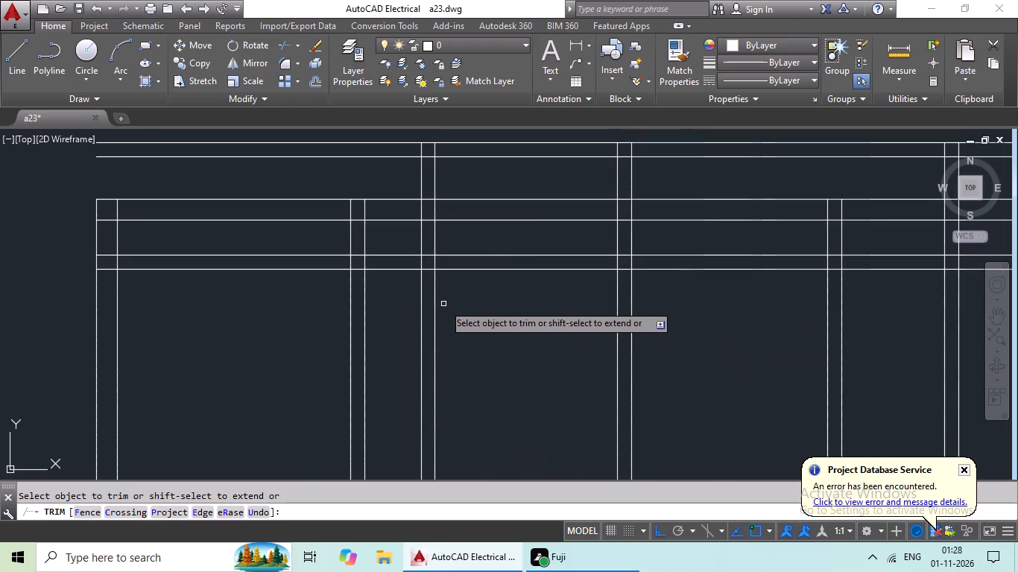
left_click_drag(502, 274, 400, 354)
scroll(494, 341, "down", 2)
middle_click_drag(502, 344, 480, 346)
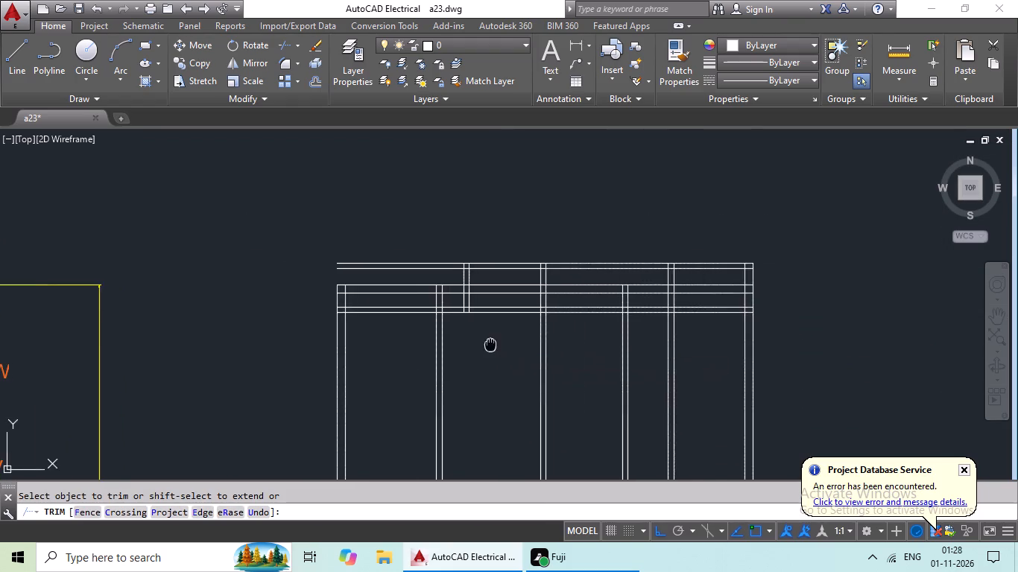
middle_click_drag(480, 346, 416, 341)
scroll(592, 340, "up", 3)
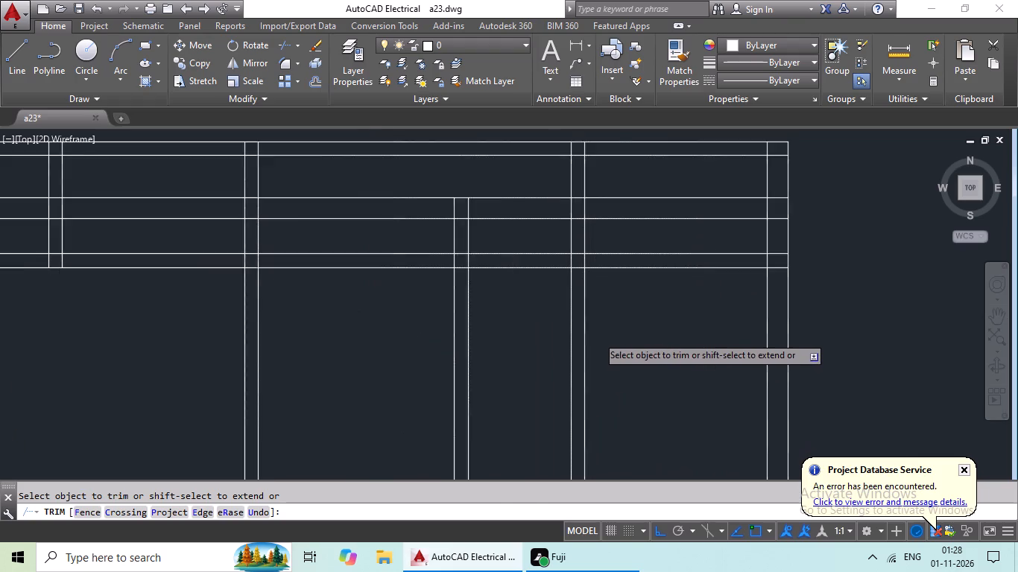
left_click_drag(639, 289, 512, 390)
scroll(551, 364, "down", 4)
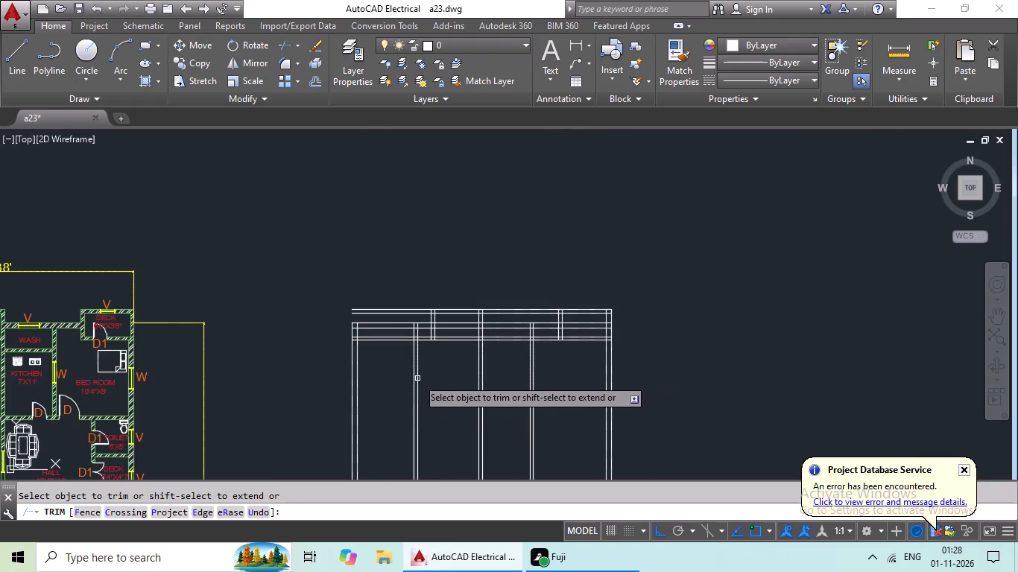
Trim the decks' bottom wall lines out of the spans left of the first deck and between the two decks.
middle_click_drag(393, 368, 480, 349)
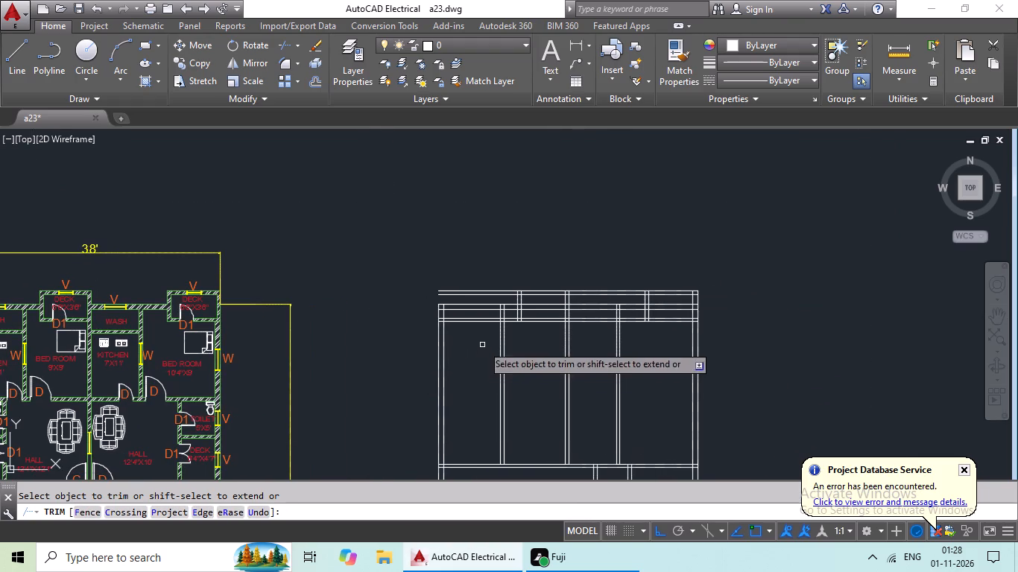
scroll(472, 301, "up", 1)
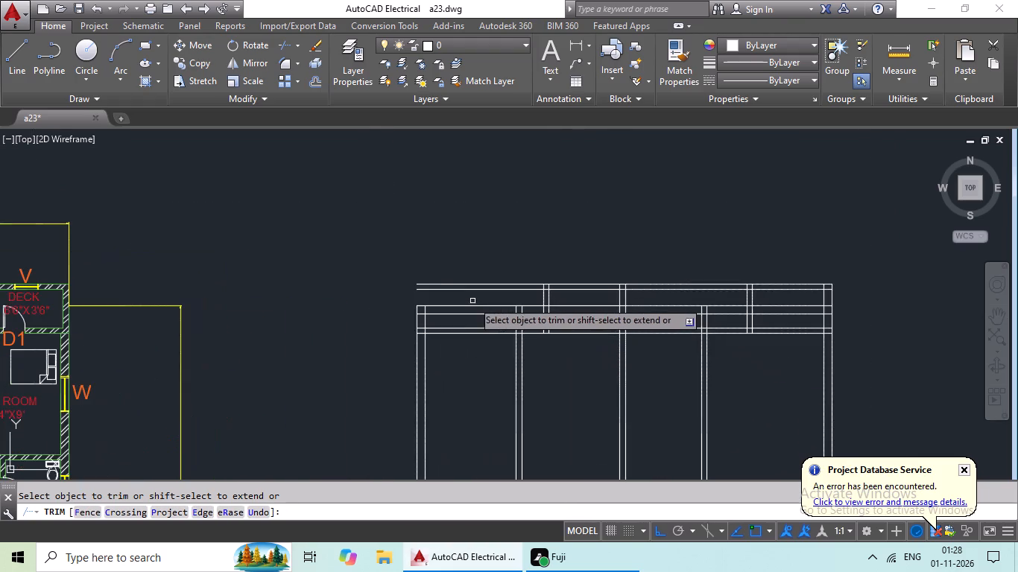
scroll(476, 303, "up", 2)
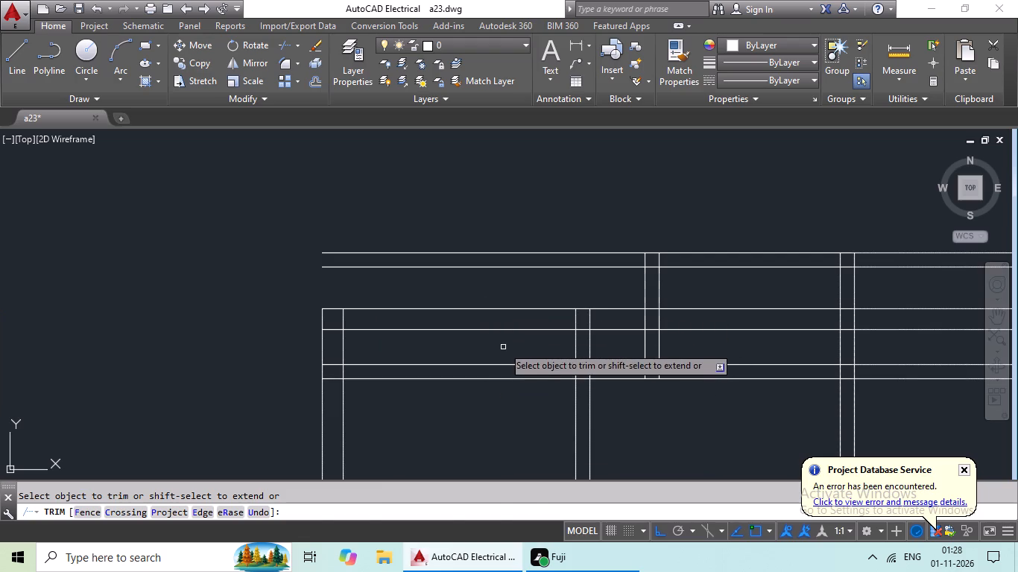
left_click_drag(505, 344, 441, 415)
left_click(443, 410)
scroll(633, 383, "up", 2)
left_click_drag(622, 338, 584, 408)
left_click_drag(613, 341, 592, 413)
left_click(592, 410)
scroll(662, 414, "down", 2)
middle_click_drag(678, 430, 659, 431)
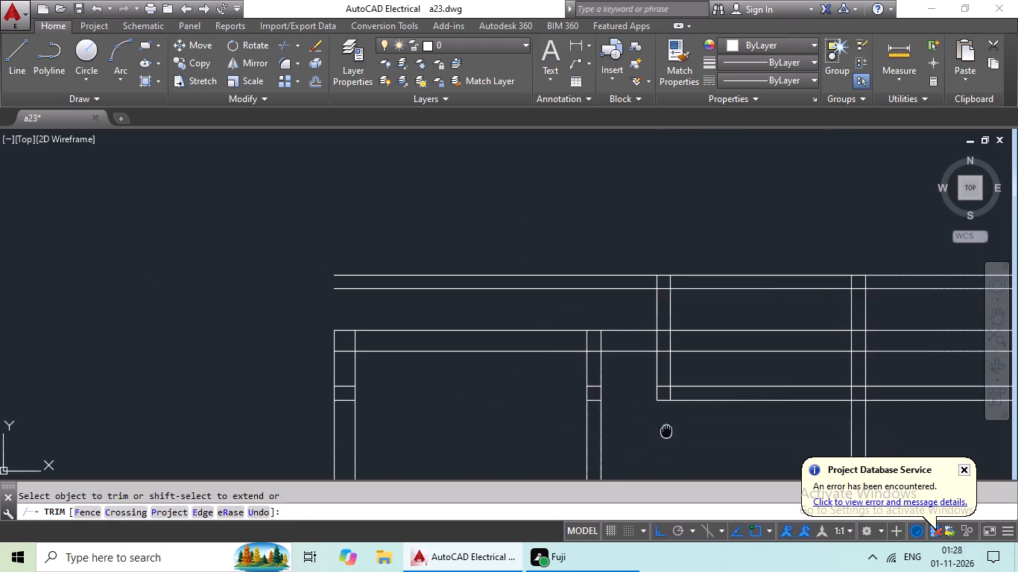
middle_click_drag(659, 431, 573, 427)
middle_click_drag(654, 442, 439, 400)
scroll(671, 342, "up", 1)
left_click_drag(680, 305, 607, 418)
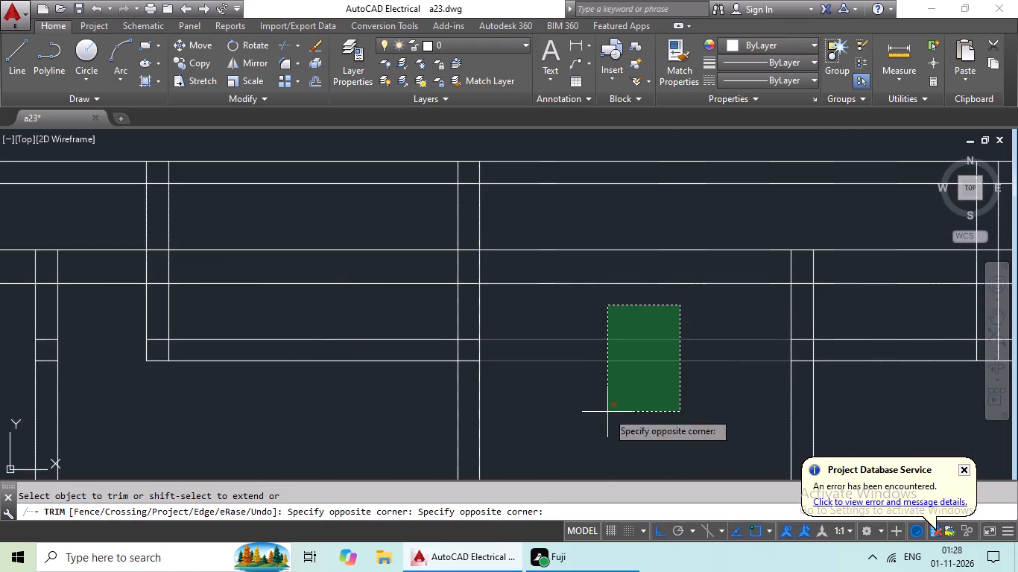
left_click(607, 411)
scroll(637, 394, "down", 1)
middle_click_drag(635, 399, 352, 352)
scroll(575, 307, "up", 2)
left_click_drag(509, 276, 420, 398)
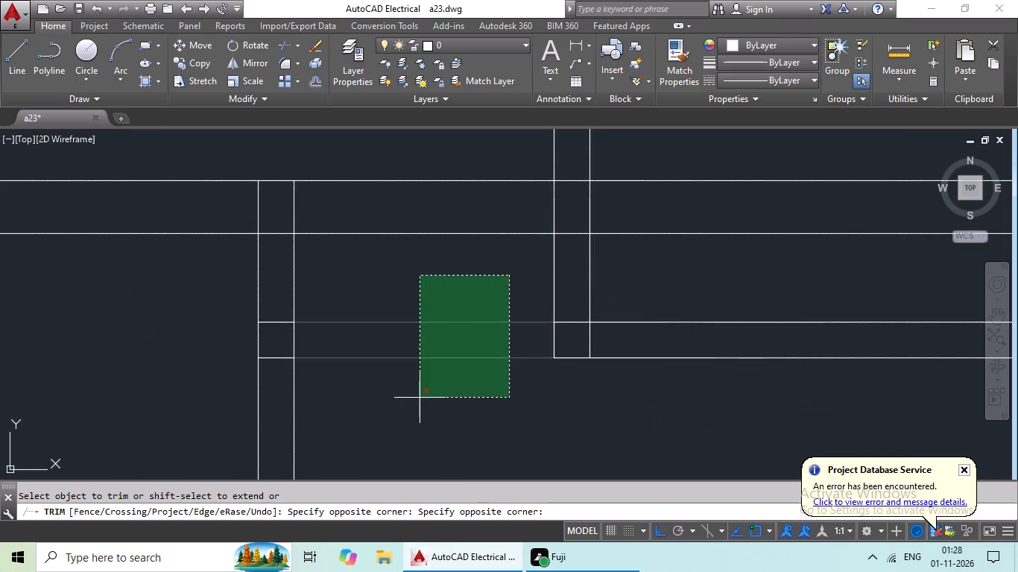
left_click_drag(420, 398, 420, 395)
left_click(419, 389)
scroll(486, 357, "down", 3)
middle_click_drag(475, 388, 486, 383)
middle_click_drag(533, 355, 542, 351)
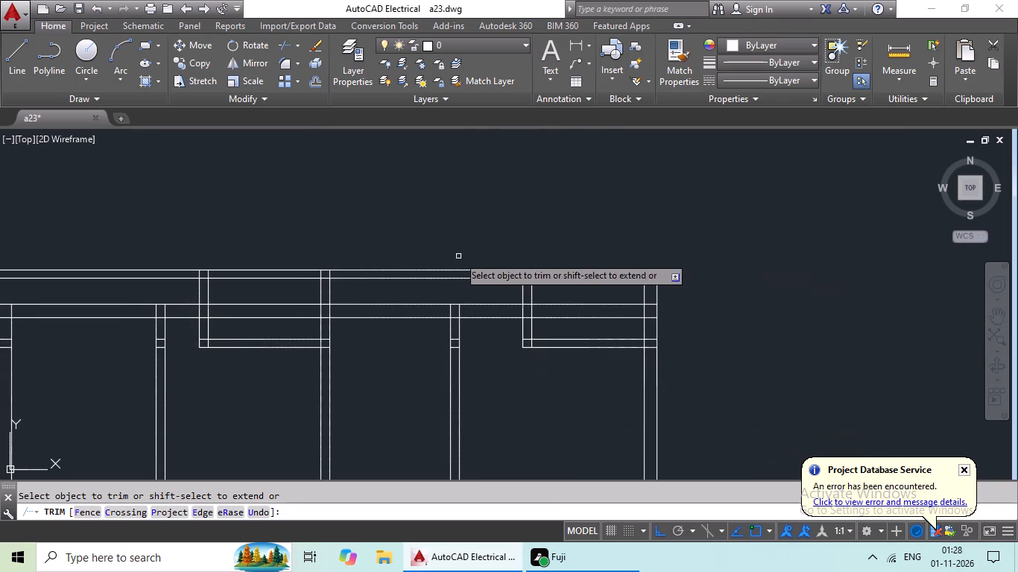
Trim the decks' topmost wall lines between the two decks and left of the first deck.
scroll(427, 267, "up", 3)
left_click_drag(511, 250, 437, 338)
left_click_drag(437, 337, 456, 327)
scroll(568, 300, "down", 3)
middle_click_drag(484, 302, 543, 308)
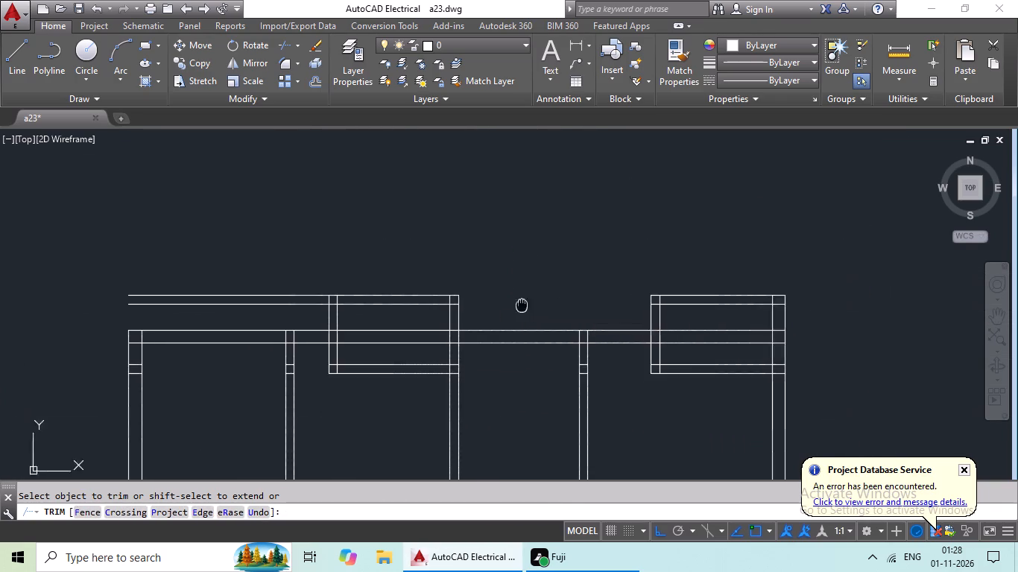
middle_click_drag(543, 308, 763, 342)
scroll(543, 335, "up", 2)
left_click_drag(574, 308, 484, 382)
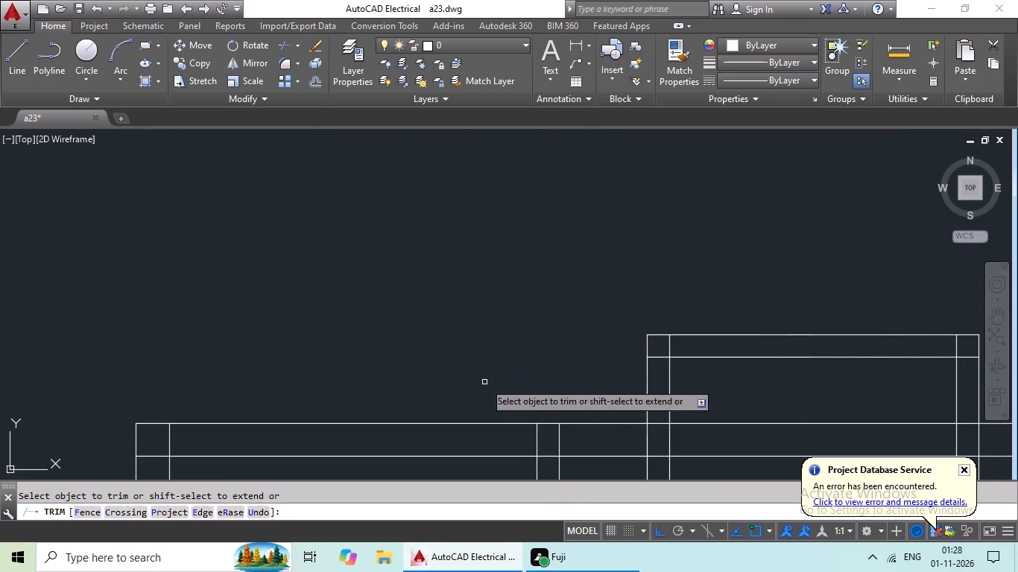
left_click(484, 381)
scroll(534, 342, "down", 2)
left_click(537, 343)
middle_click_drag(595, 488, 553, 351)
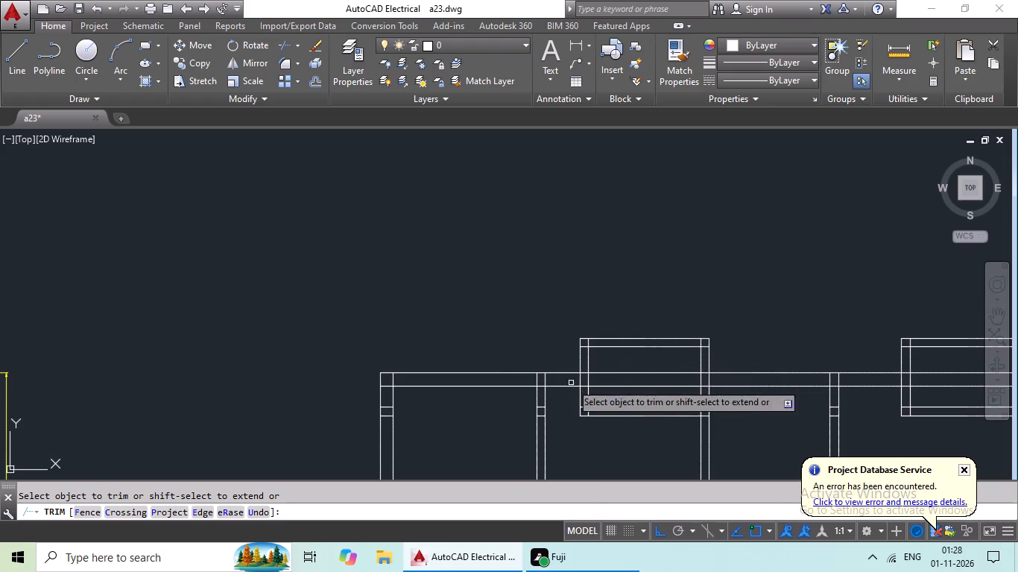
middle_click_drag(571, 384, 529, 235)
scroll(607, 333, "down", 1)
middle_click_drag(633, 348, 584, 264)
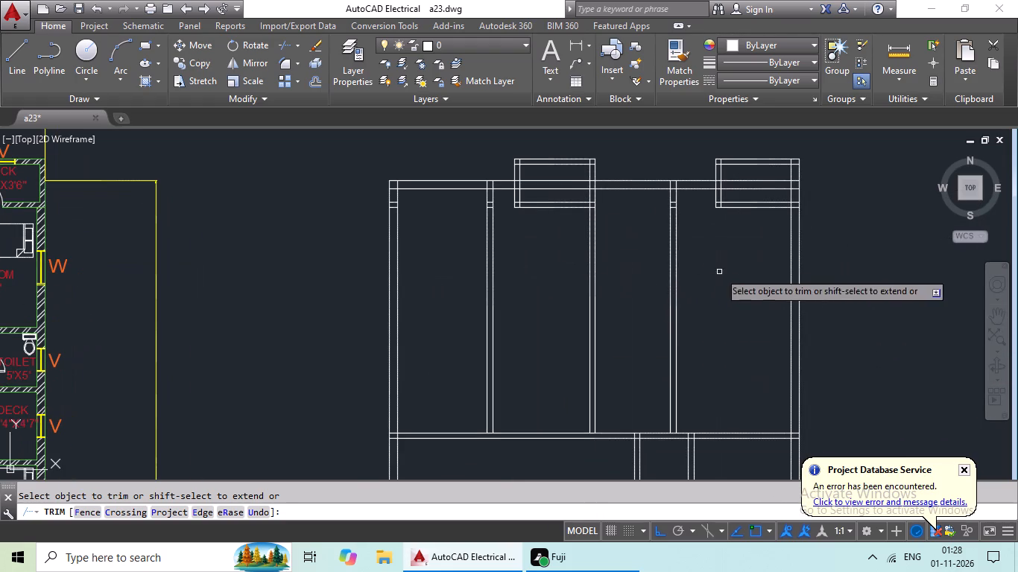
key("Escape")
Erase the short leftover line pairs inside the left outer wall and the two partition walls at the decks' bottom level.
scroll(492, 206, "up", 3)
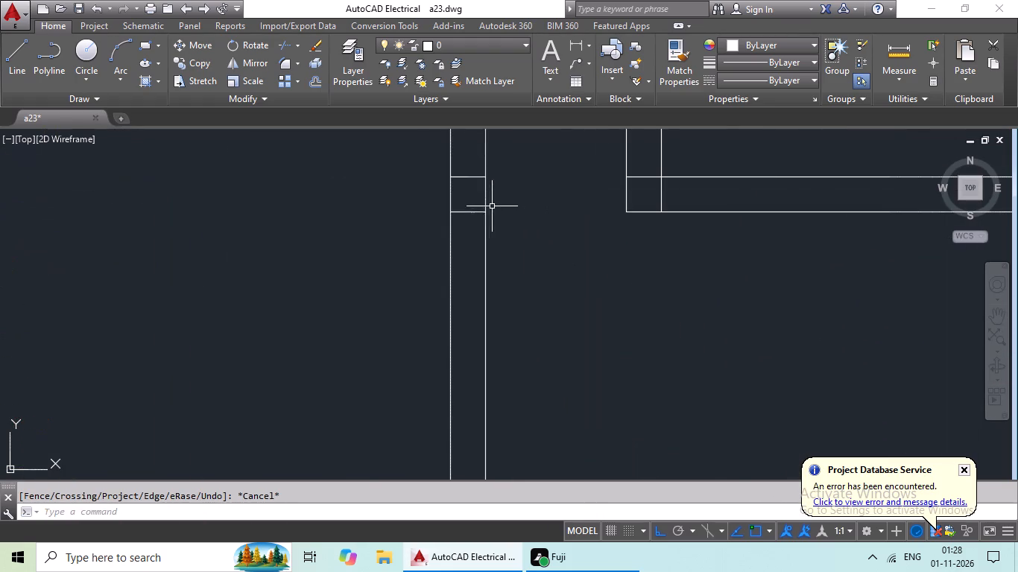
scroll(492, 206, "up", 3)
left_click_drag(493, 153, 427, 293)
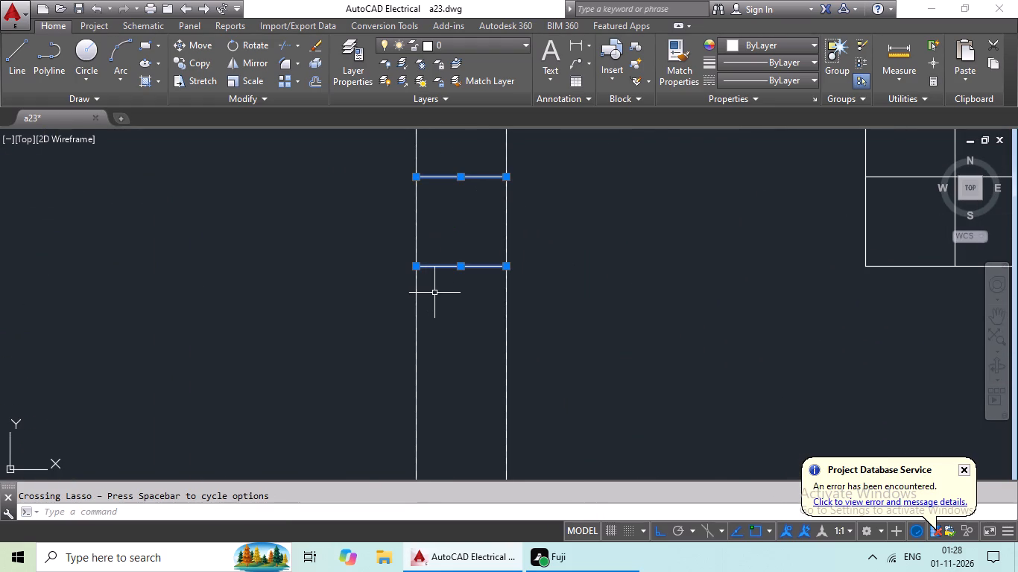
key("Delete")
scroll(570, 264, "down", 3)
middle_click_drag(398, 279, 647, 259)
scroll(396, 238, "up", 3)
left_click_drag(424, 157, 369, 335)
key("Delete")
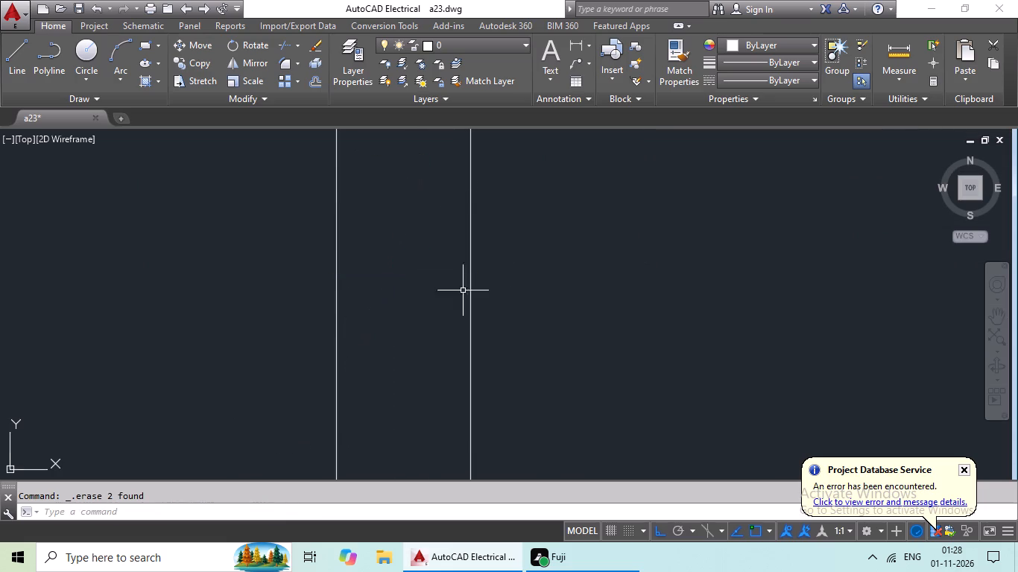
scroll(467, 292, "down", 4)
middle_click_drag(632, 301, 405, 287)
middle_click_drag(612, 328, 442, 349)
middle_click_drag(596, 330, 431, 322)
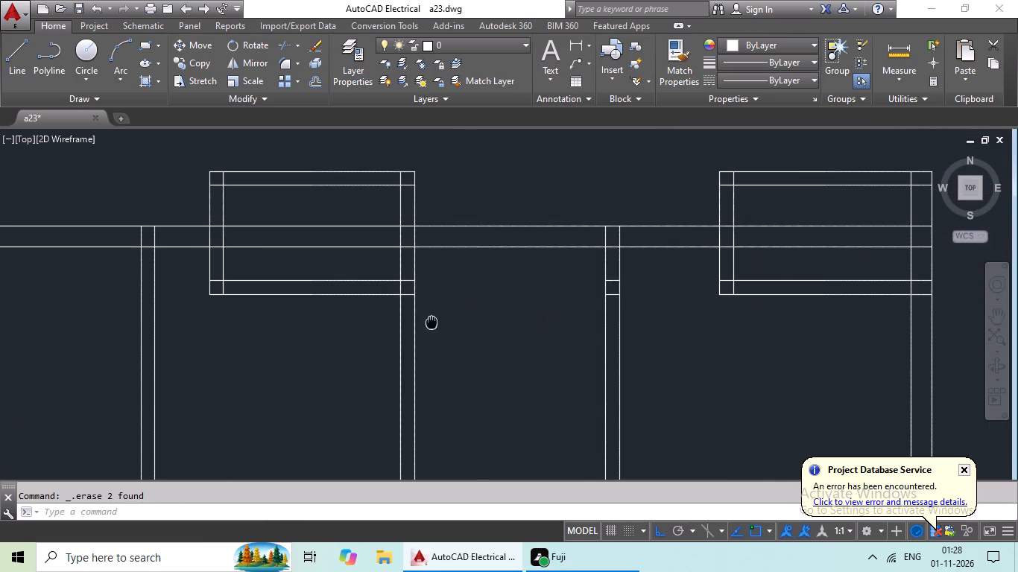
scroll(609, 297, "up", 3)
left_click_drag(626, 207, 592, 337)
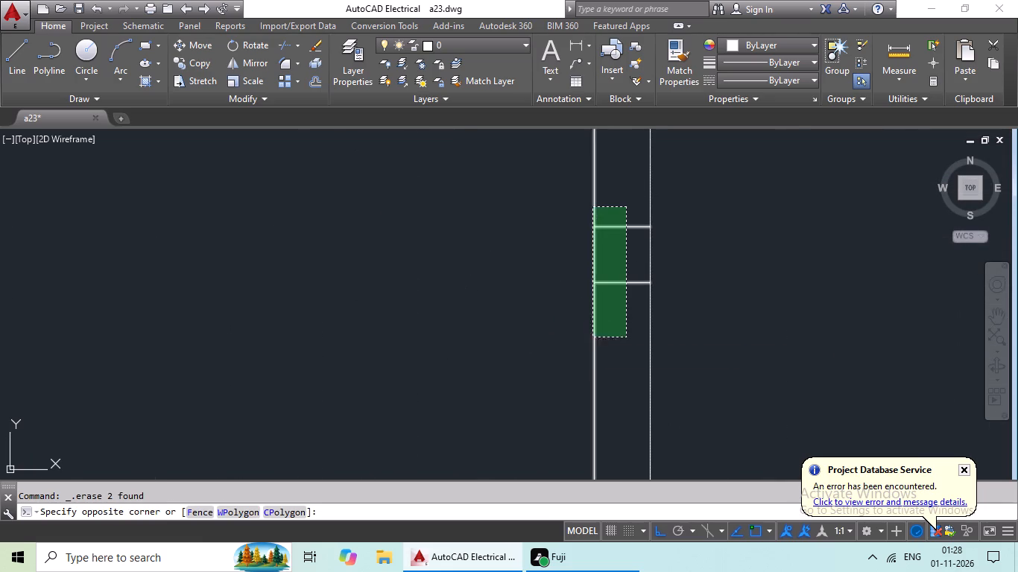
left_click(607, 326)
key("Delete")
scroll(651, 316, "down", 3)
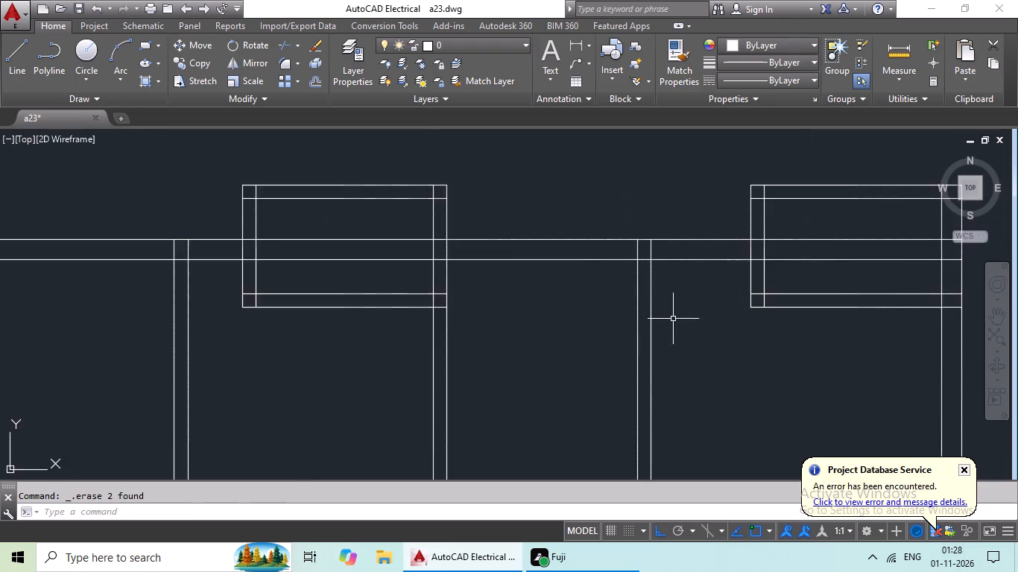
middle_click_drag(673, 319, 537, 333)
Trim the main top wall lines crossing the inside of both decks.
key("Escape")
key("Escape")
type("TR")
key("space")
key("space")
scroll(721, 252, "up", 1)
left_click_drag(743, 232, 686, 316)
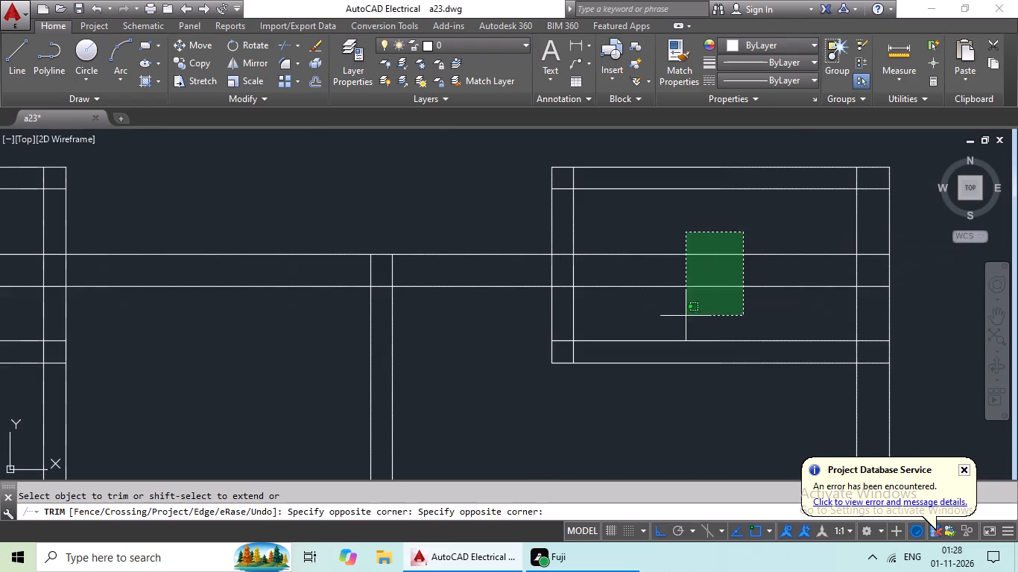
left_click_drag(686, 316, 682, 314)
left_click(682, 308)
scroll(708, 289, "down", 2)
scroll(401, 273, "up", 2)
left_click_drag(417, 260, 385, 309)
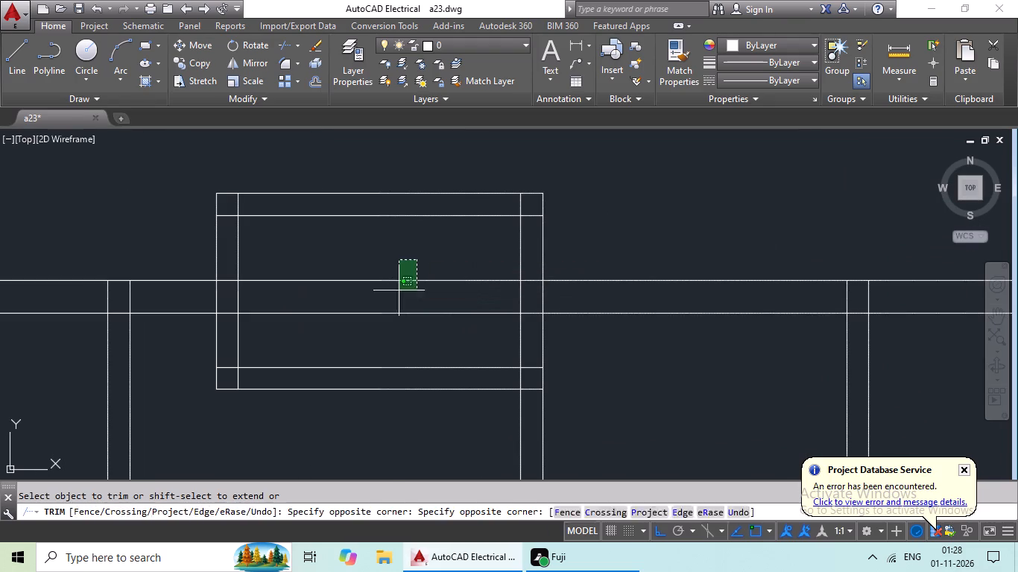
left_click_drag(385, 309, 358, 346)
left_click(361, 340)
scroll(451, 314, "down", 3)
middle_click_drag(427, 391, 499, 311)
scroll(499, 356, "down", 1)
middle_click_drag(499, 356, 508, 319)
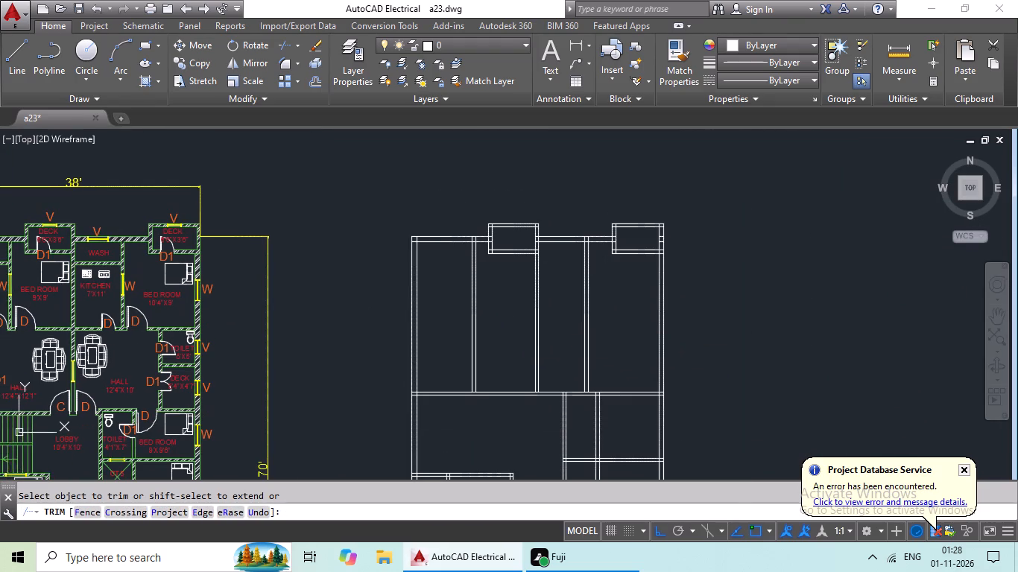
key("Escape")
key("Escape")
key("Escape")
Measure the vertical distance along the left outer wall from the long horizontal wall's lower line to the small room's top line.
scroll(523, 312, "down", 2)
middle_click_drag(521, 318, 522, 317)
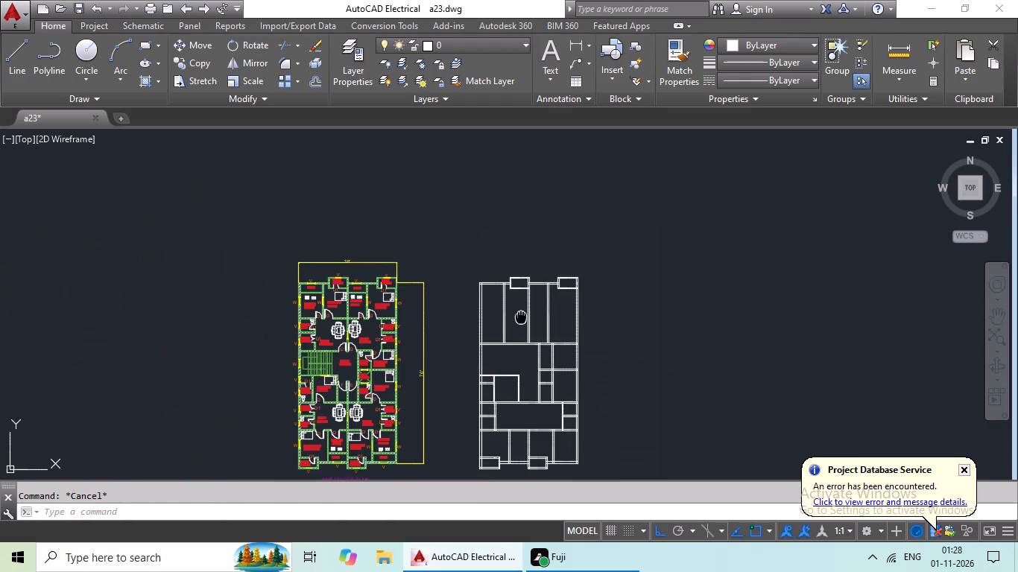
middle_click_drag(522, 317, 519, 286)
key("Escape")
scroll(496, 340, "up", 3)
middle_click_drag(546, 316, 529, 358)
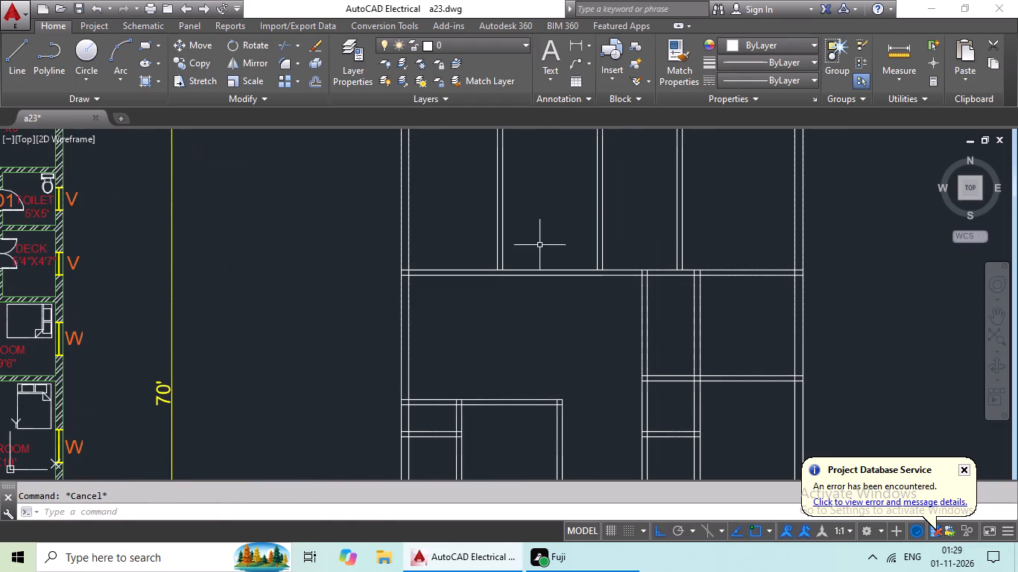
left_click(572, 43)
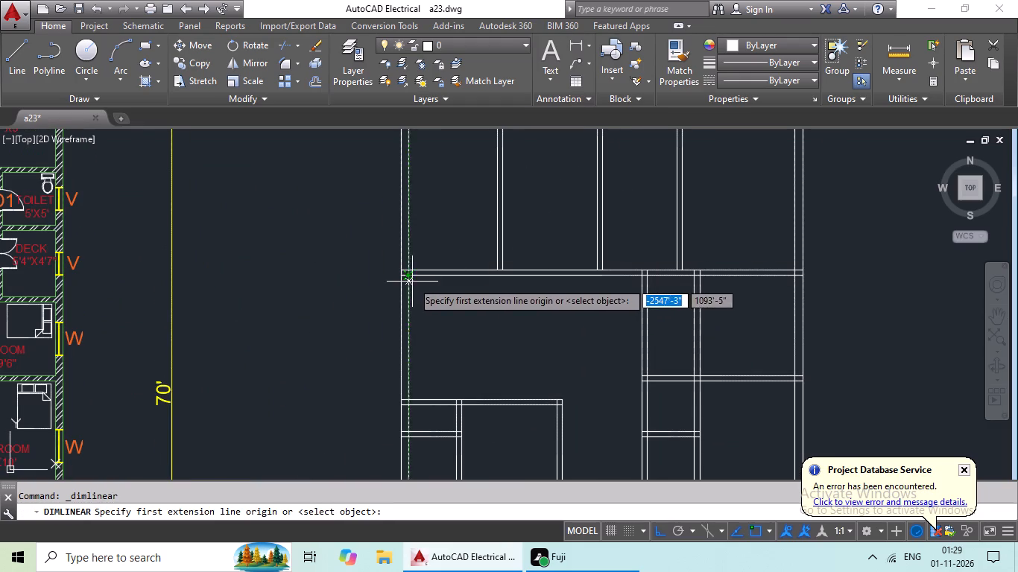
left_click(409, 279)
left_click_drag(410, 400, 389, 400)
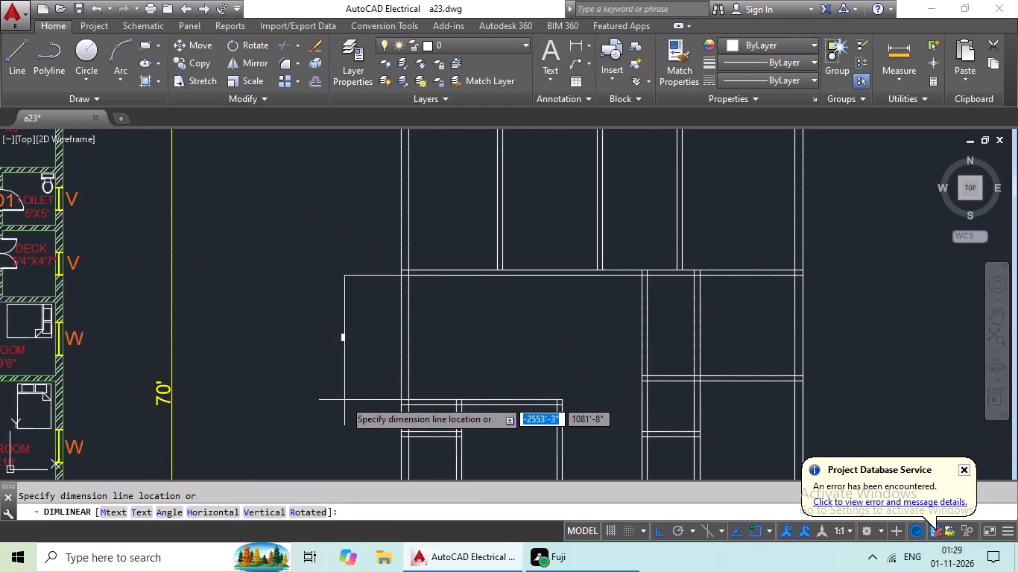
scroll(344, 400, "up", 2)
scroll(344, 400, "down", 1)
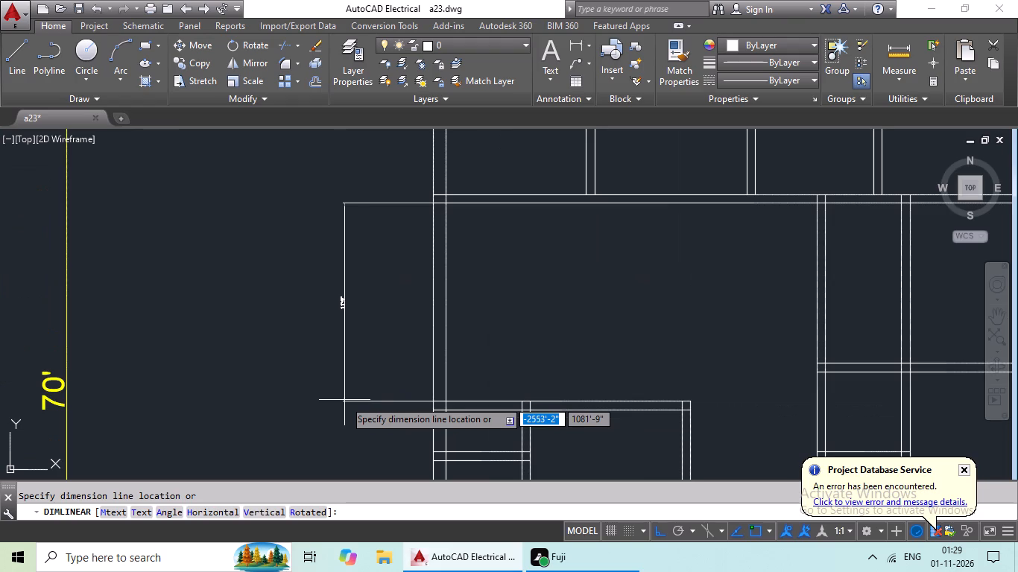
scroll(344, 400, "down", 2)
key("Escape")
key("Escape")
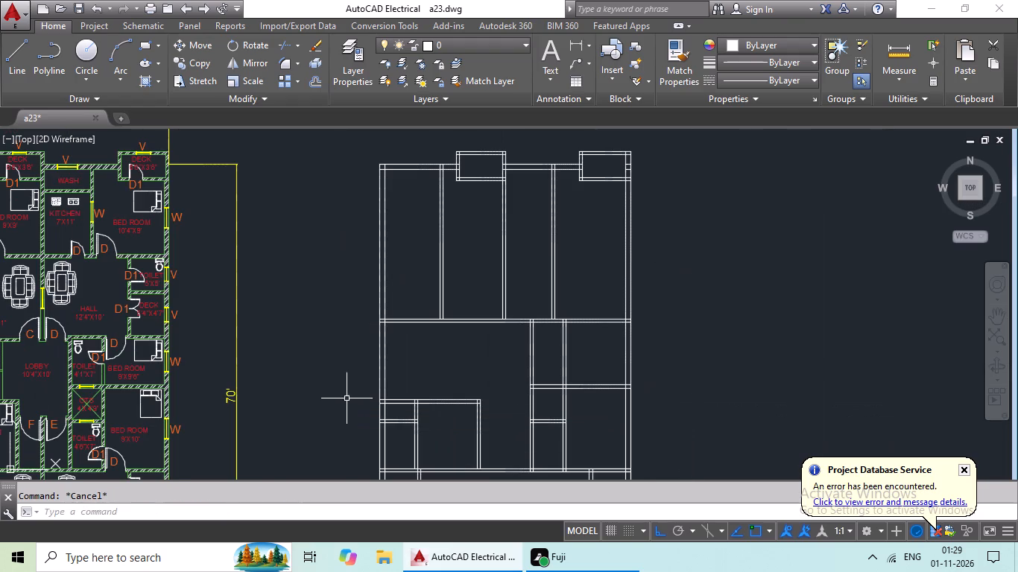
Compare the upper part of the redrawn plan with the finished reference plan beside it.
scroll(453, 369, "down", 1)
middle_click_drag(456, 366, 437, 395)
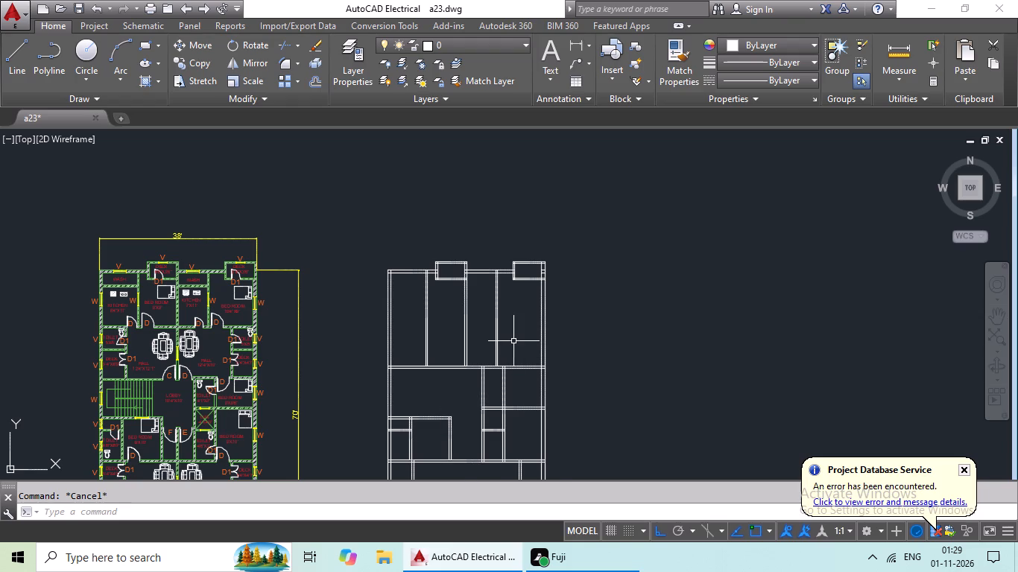
scroll(513, 341, "up", 3)
middle_click_drag(512, 345, 462, 370)
scroll(462, 371, "down", 1)
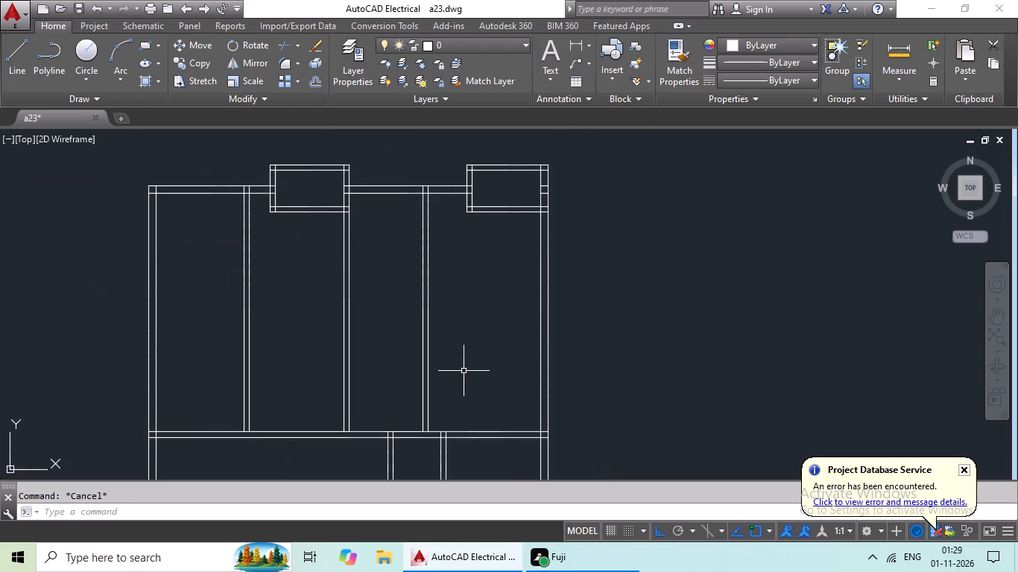
scroll(464, 370, "down", 1)
middle_click_drag(468, 371, 490, 369)
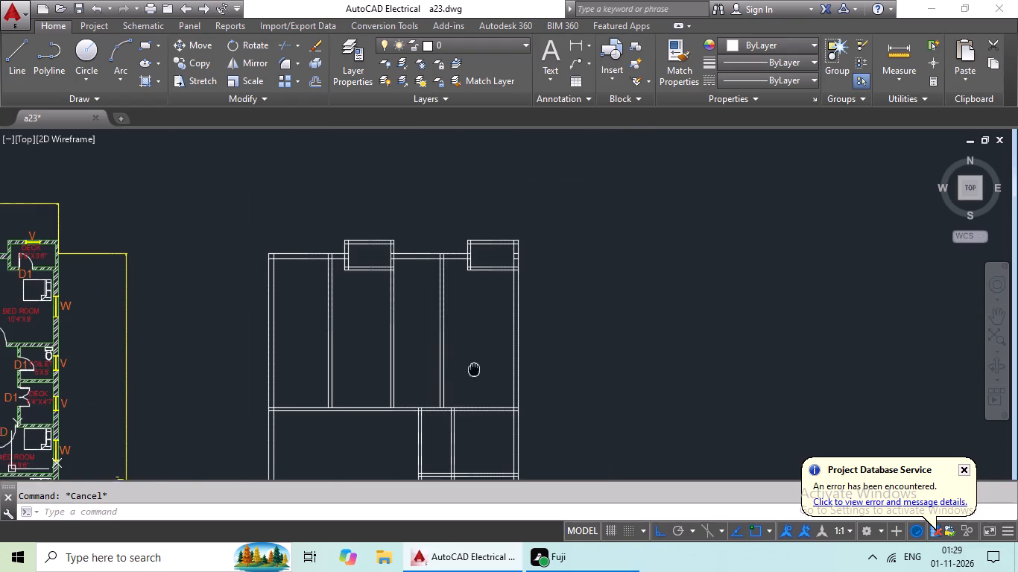
middle_click_drag(490, 369, 528, 369)
scroll(528, 369, "down", 1)
middle_click_drag(534, 376, 592, 376)
key("Escape")
key("Escape")
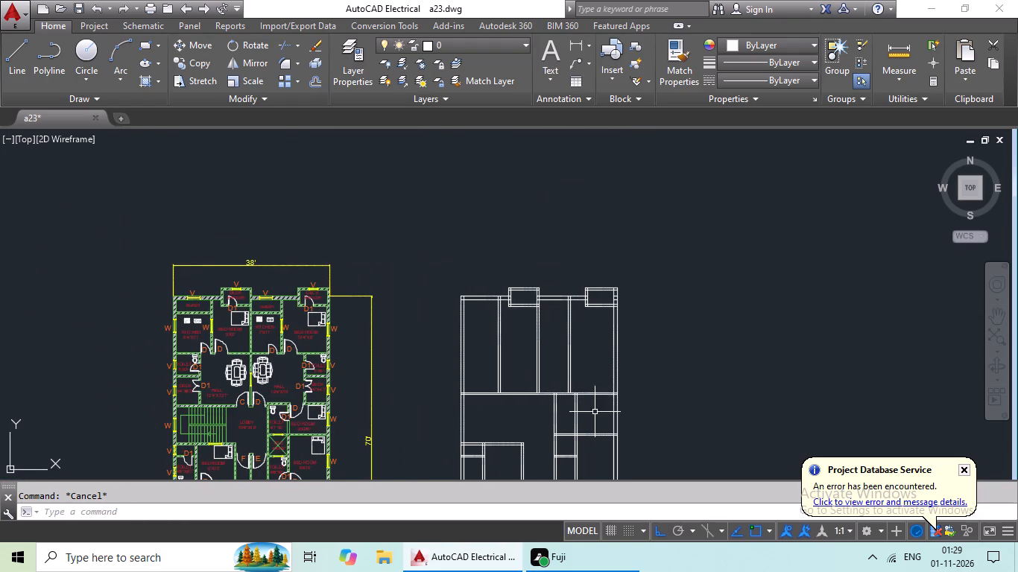
Offset the right outer wall's inner line 5'4" inward into the upper right room.
scroll(595, 414, "up", 2)
middle_click_drag(595, 414, 803, 447)
key("Escape")
middle_click_drag(627, 447, 557, 446)
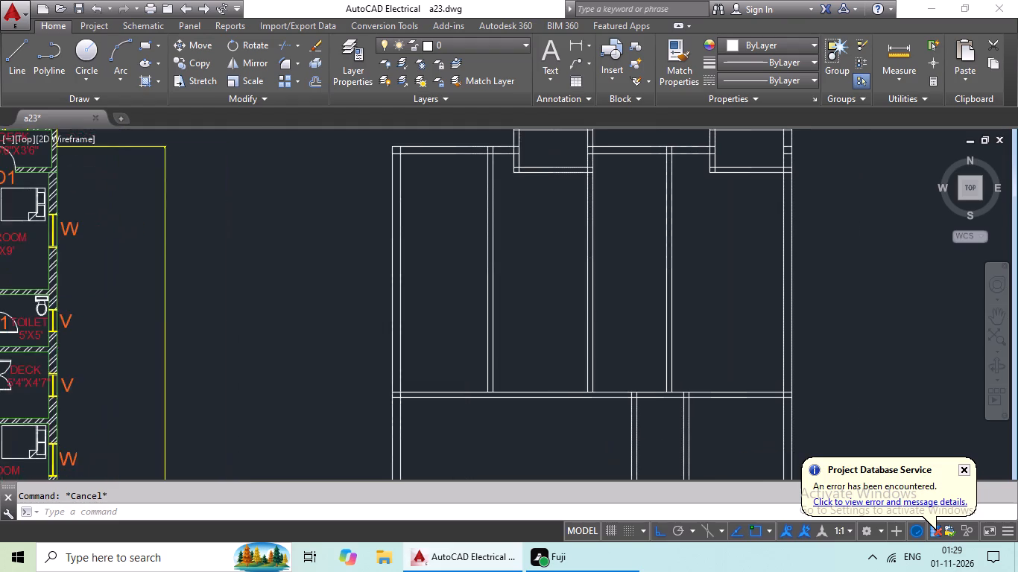
middle_click_drag(557, 446, 645, 423)
scroll(664, 420, "down", 1)
middle_click_drag(664, 420, 595, 420)
key("Escape")
key("Escape")
key("o")
key("Return")
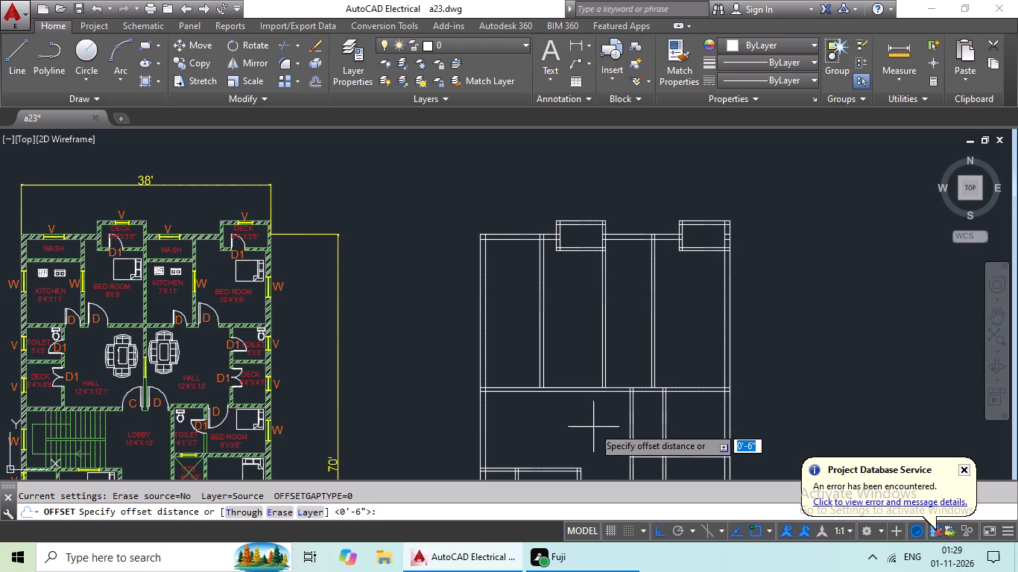
key("5")
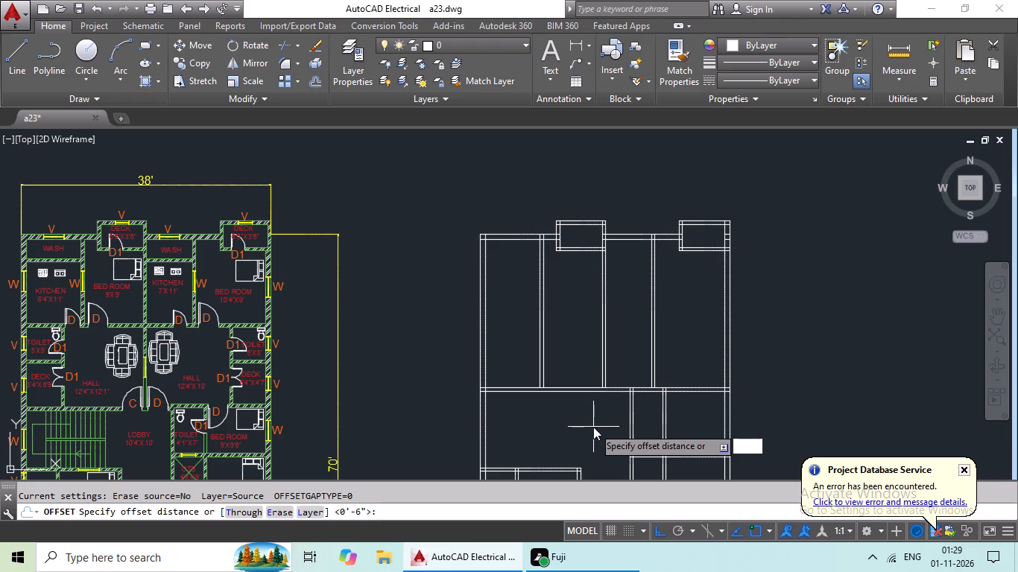
type("'4\"")
key("Return")
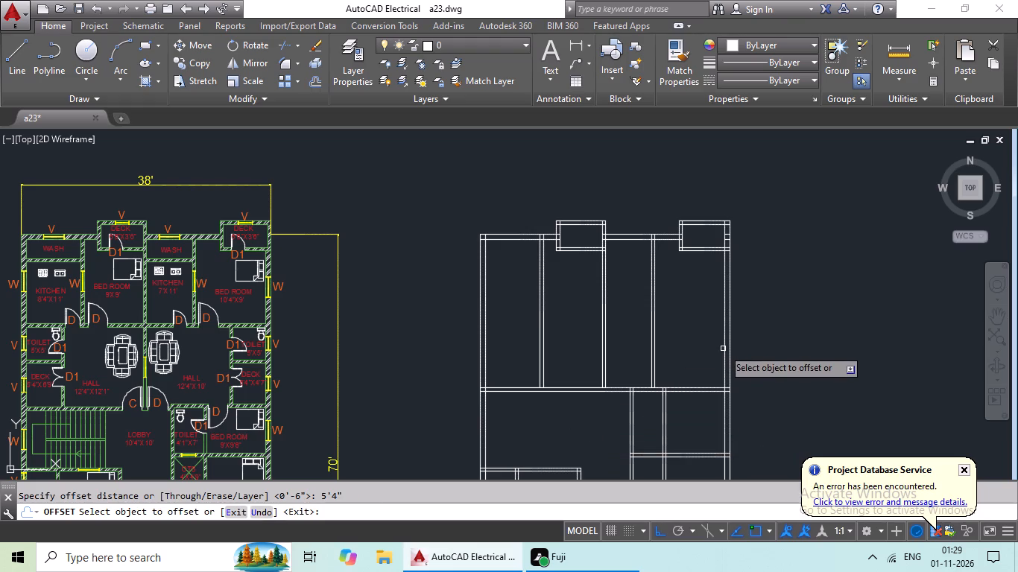
left_click_drag(725, 345, 705, 355)
left_click(696, 357)
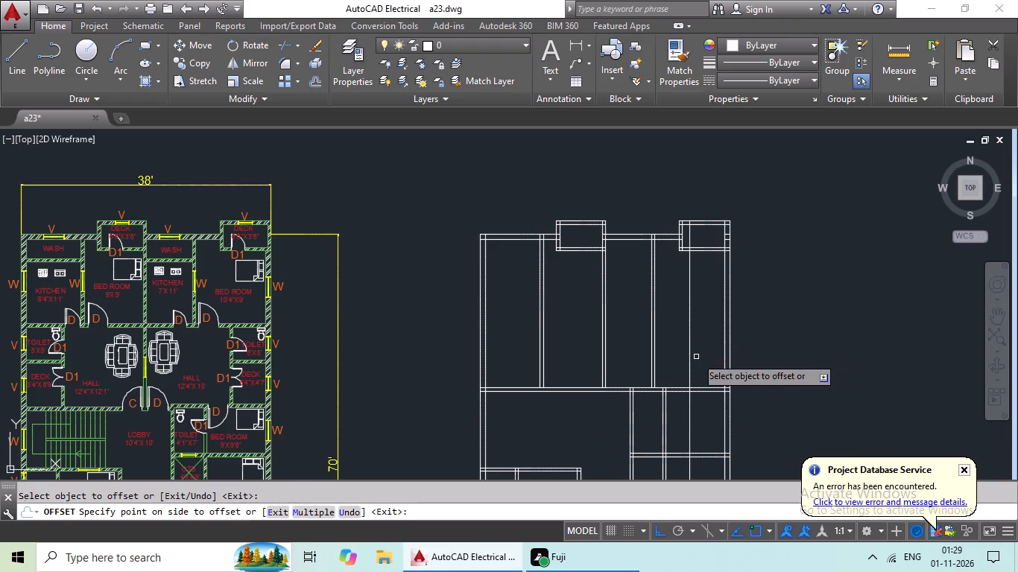
scroll(696, 372, "down", 1)
middle_click_drag(696, 372, 662, 387)
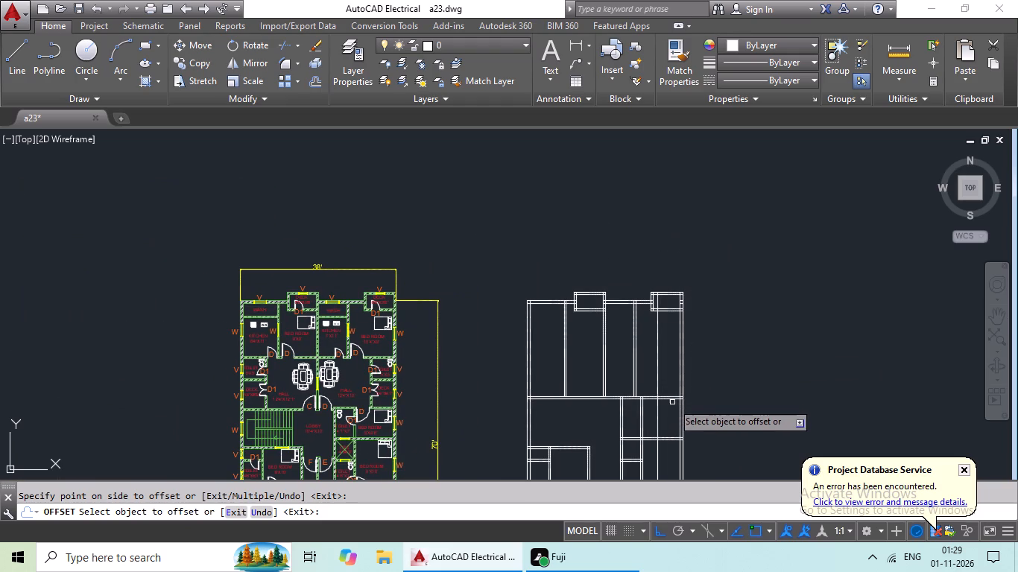
middle_click(668, 367)
key("Escape")
key("Escape")
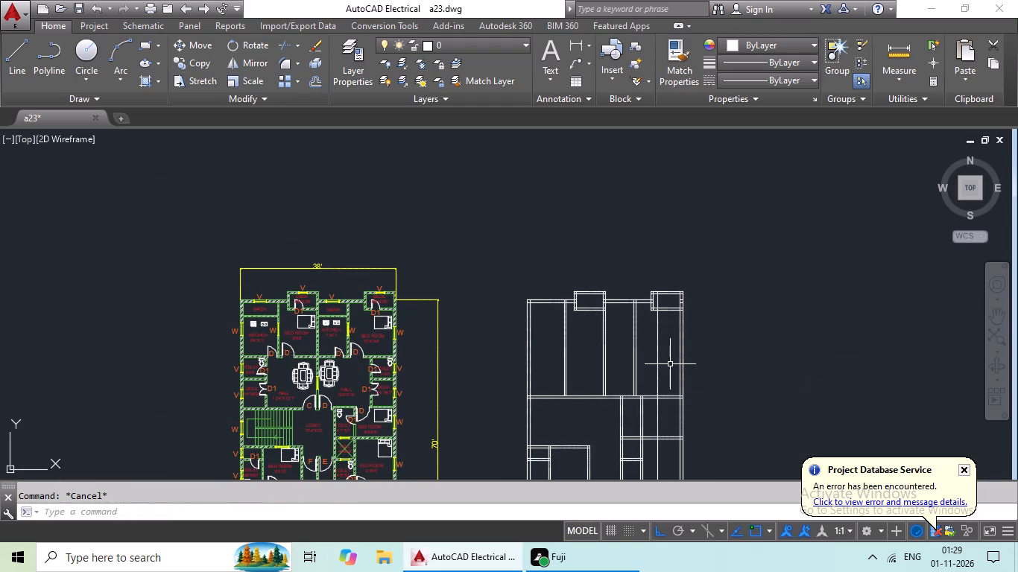
Trim the new vertical line where it crosses the long horizontal wall and erase its remainder below that wall.
type("TR")
key("space")
key("space")
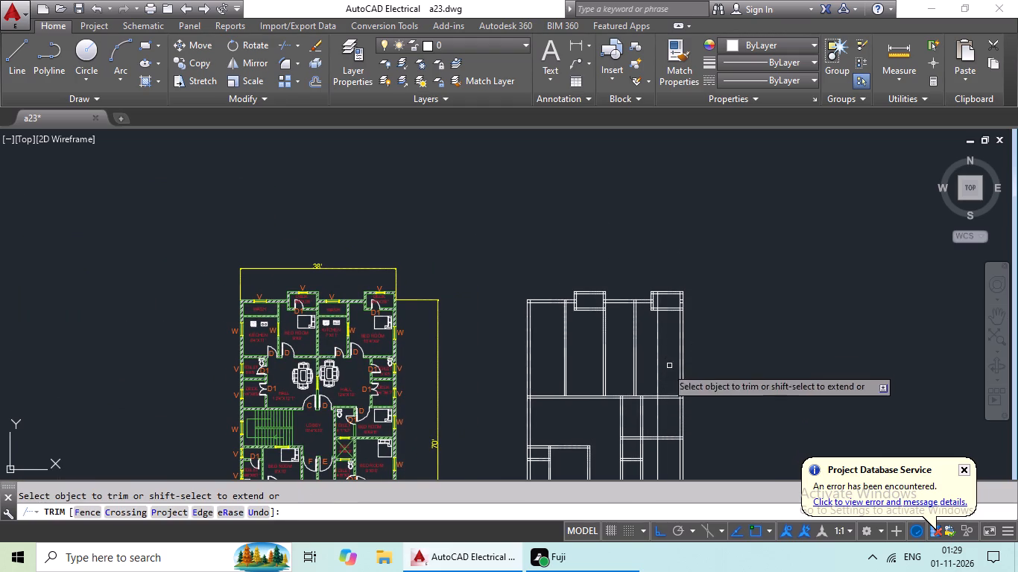
scroll(657, 405, "up", 6)
left_click_drag(681, 369, 616, 387)
left_click(616, 387)
scroll(670, 383, "down", 2)
middle_click_drag(695, 413, 675, 358)
key("Escape")
left_click_drag(711, 363, 627, 419)
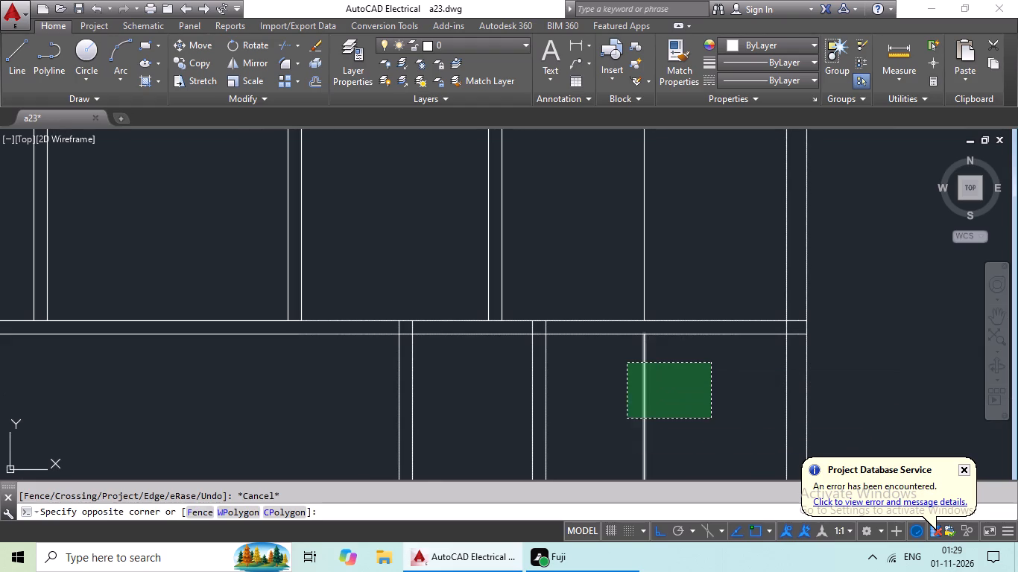
left_click(627, 419)
key("Delete")
scroll(626, 419, "down", 2)
middle_click_drag(633, 416, 616, 435)
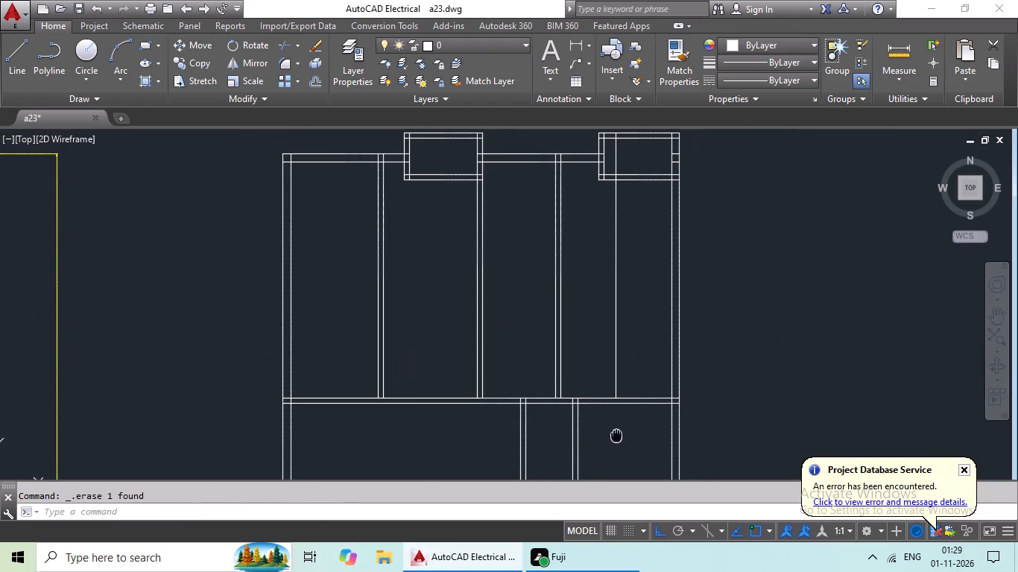
Offset the new vertical line 6" away from the right outer wall to give the partition its thickness.
key("Escape")
key("o")
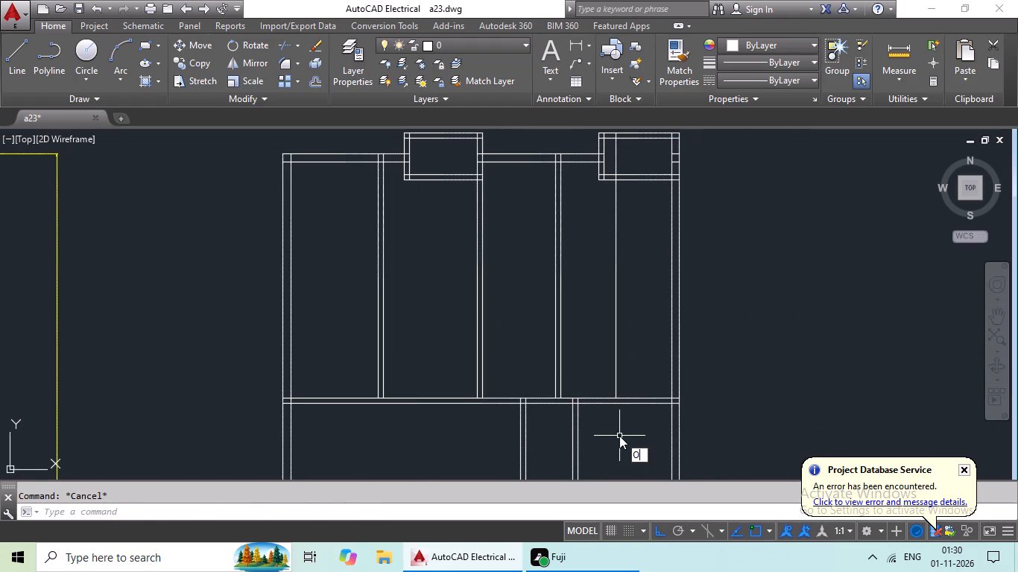
key("Return")
key("6")
key("shift+quotedbl")
key("Return")
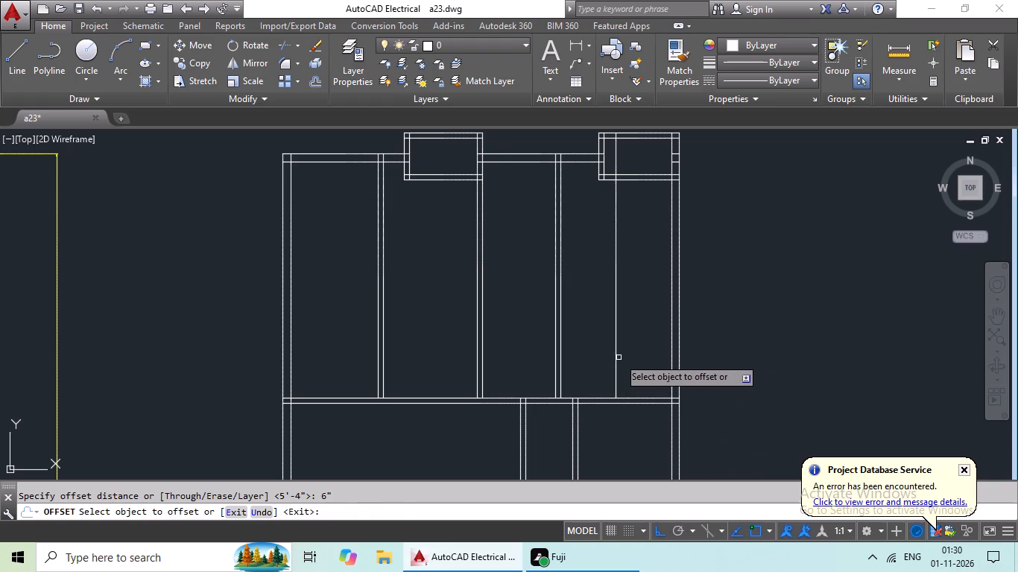
left_click_drag(616, 363, 600, 370)
left_click(597, 371)
scroll(630, 363, "down", 2)
middle_click_drag(633, 358, 610, 388)
key("Escape")
Offset the long horizontal wall's upper line 4'7" upward for the top of the right-hand side deck.
scroll(610, 388, "up", 2)
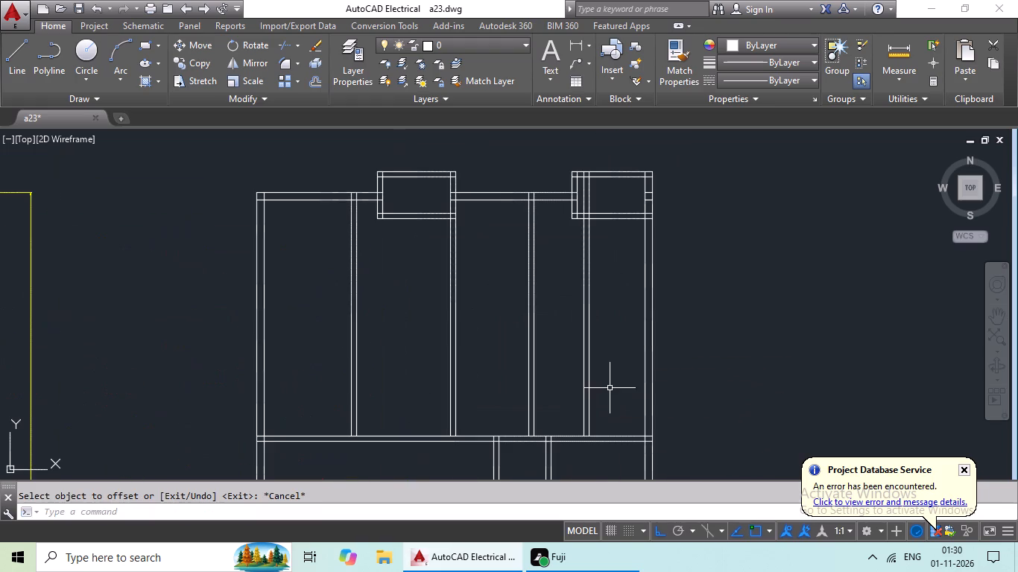
middle_click_drag(610, 388, 701, 369)
scroll(656, 369, "down", 2)
middle_click_drag(646, 373, 540, 359)
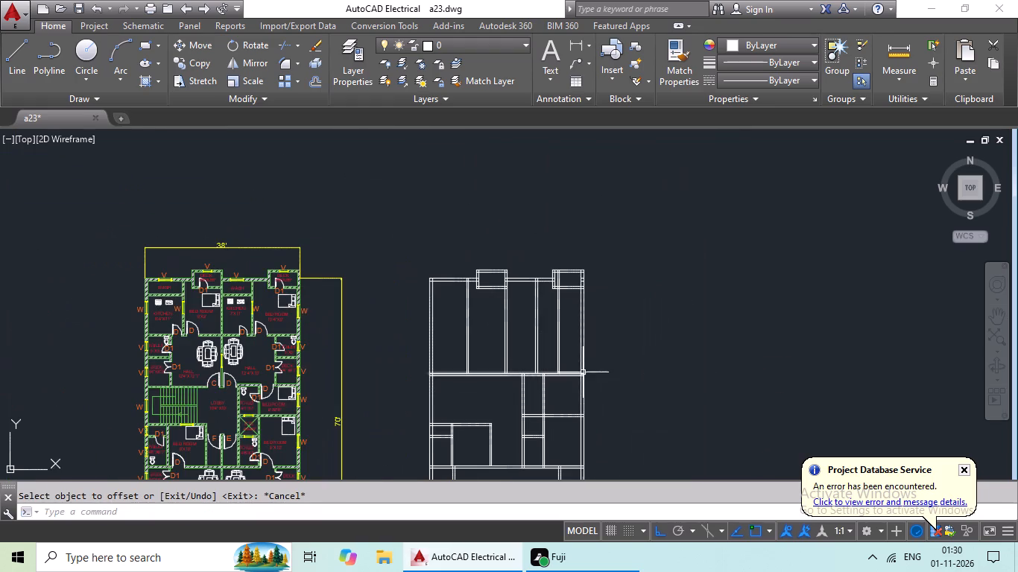
scroll(584, 371, "up", 1)
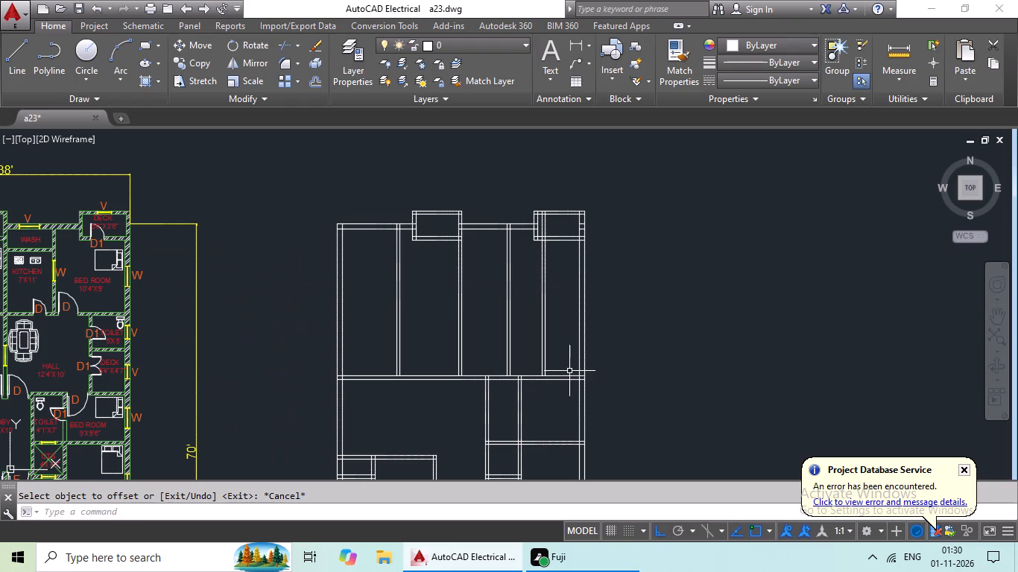
key("Escape")
key("Escape")
key("o")
key("Return")
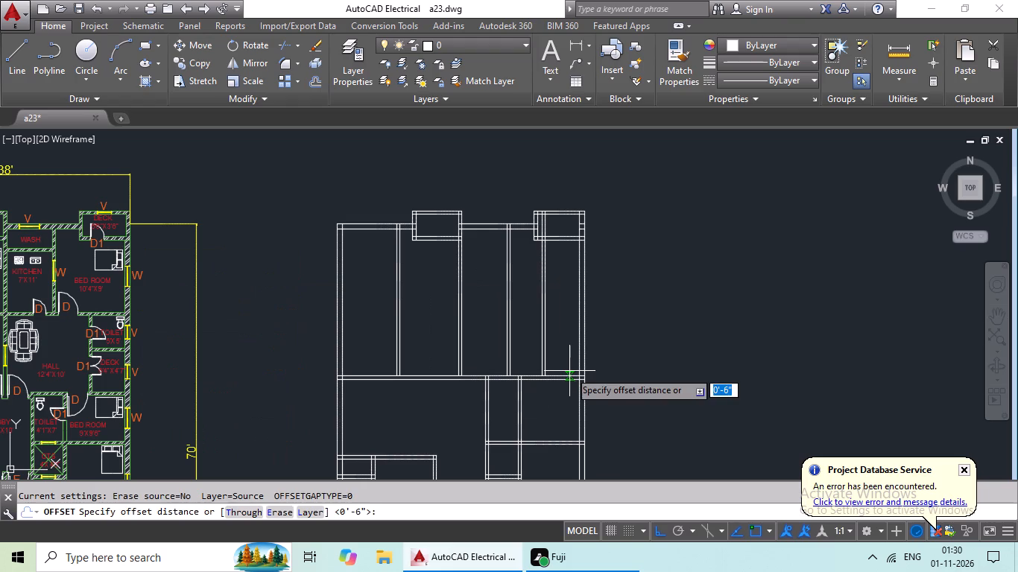
type("45")
key("apostrophe")
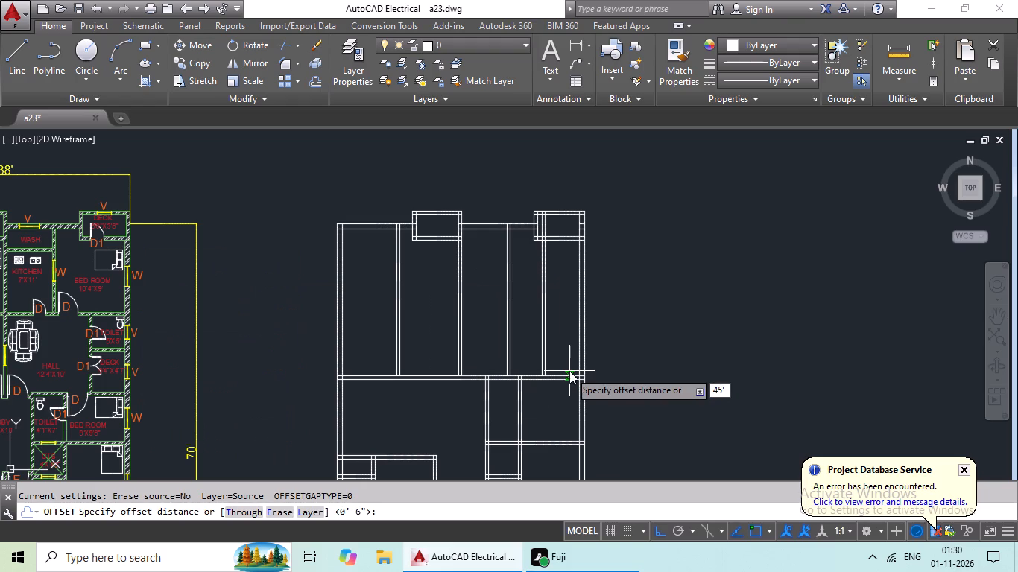
key("BackSpace")
key("BackSpace")
type("'7")
key("shift+quotedbl")
key("Return")
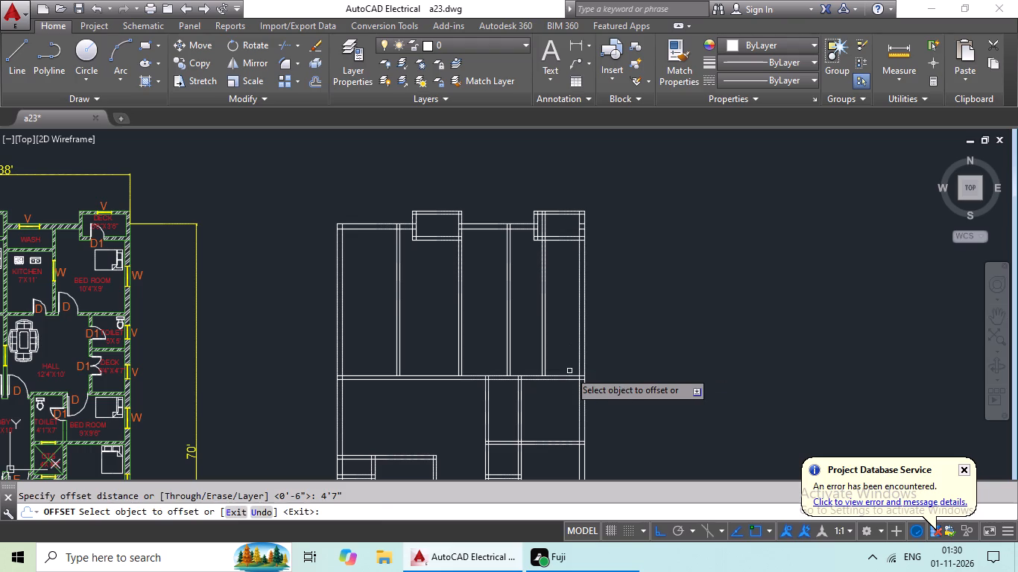
left_click_drag(556, 376, 566, 355)
double_click(577, 325)
key("Escape")
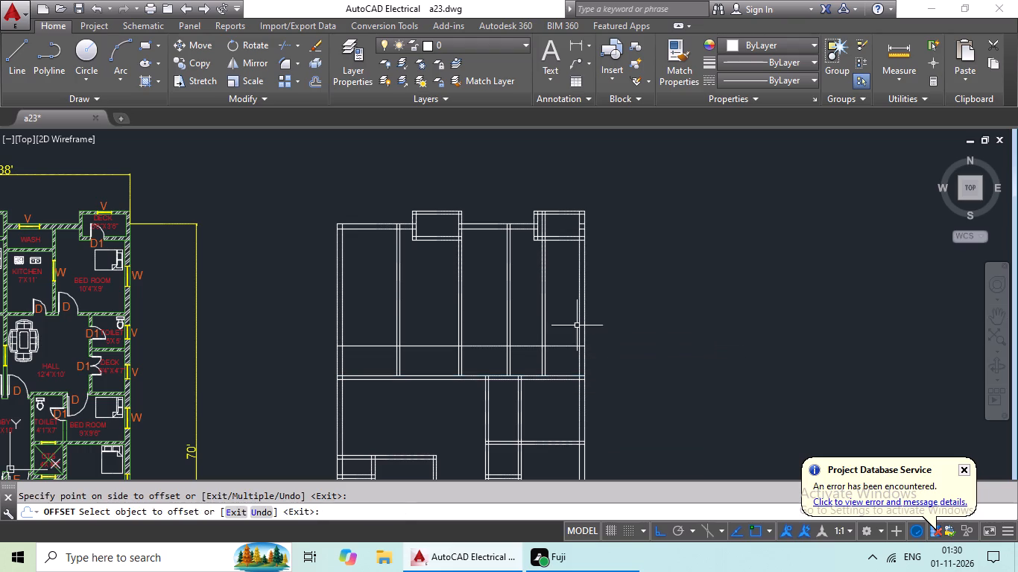
key("Escape")
key("Escape")
key("Escape")
Offset the new horizontal line 6" upward to form the wall above the side deck.
key("o")
key("Return")
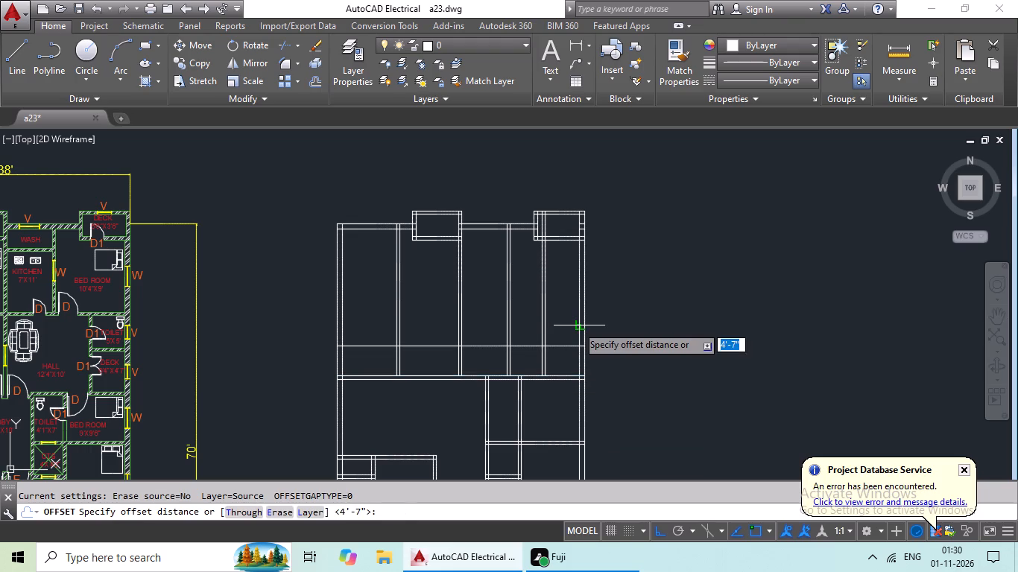
type("6\"")
key("Return")
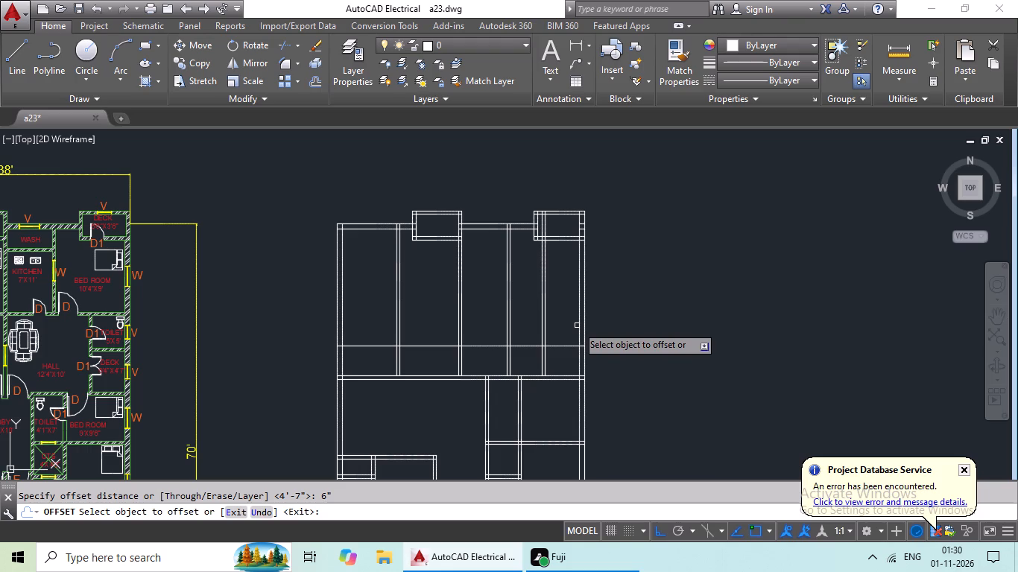
left_click_drag(566, 347, 574, 328)
left_click(575, 321)
key("Escape")
key("Escape")
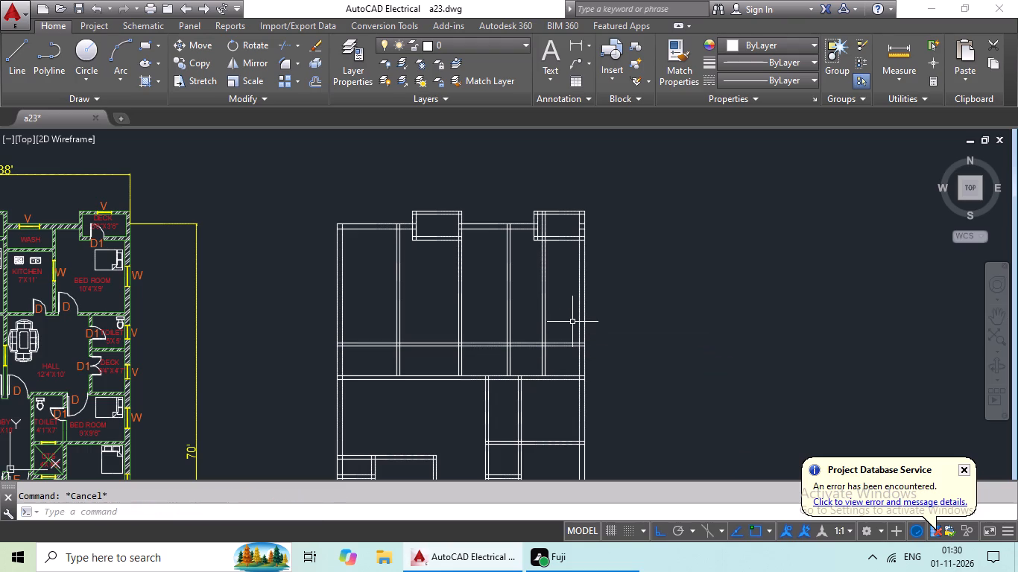
Trim the new horizontal wall pair at the deck's vertical partition and erase the leftover pair extending across the other rooms.
type("TR")
key("space")
key("space")
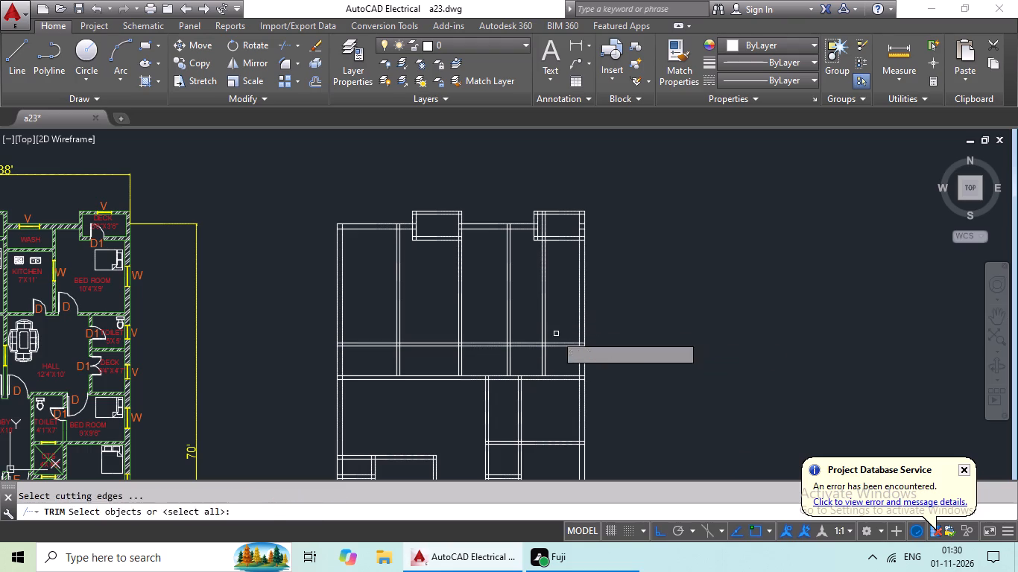
scroll(540, 349, "up", 3)
left_click_drag(525, 305, 500, 365)
left_click(499, 363)
key("Escape")
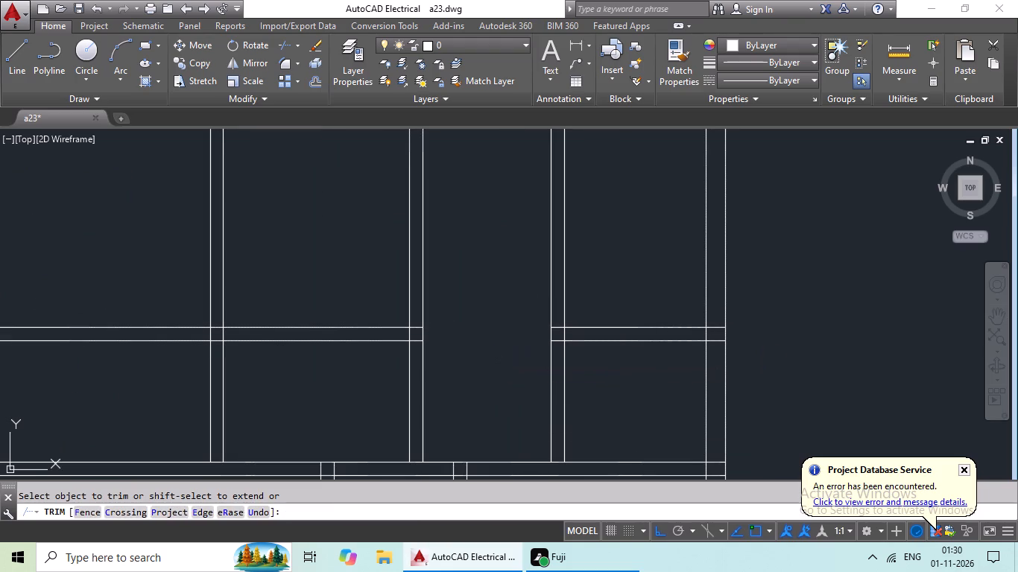
key("Escape")
left_click_drag(382, 279, 335, 355)
left_click(334, 356)
key("Delete")
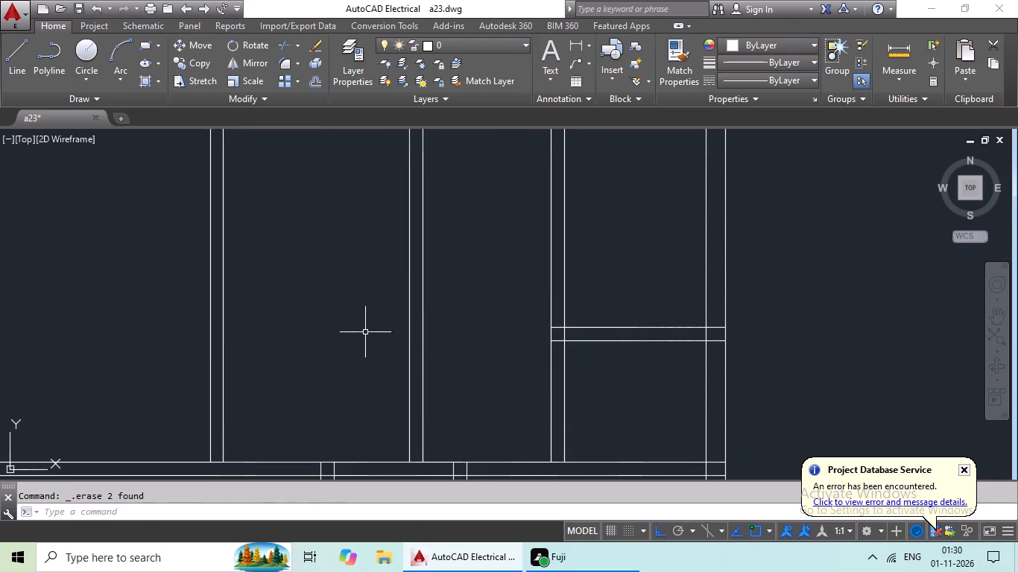
Compare the redrawn upper right side with the deck and toilet rooms in the finished reference plan.
scroll(365, 332, "down", 4)
middle_click_drag(342, 324, 478, 314)
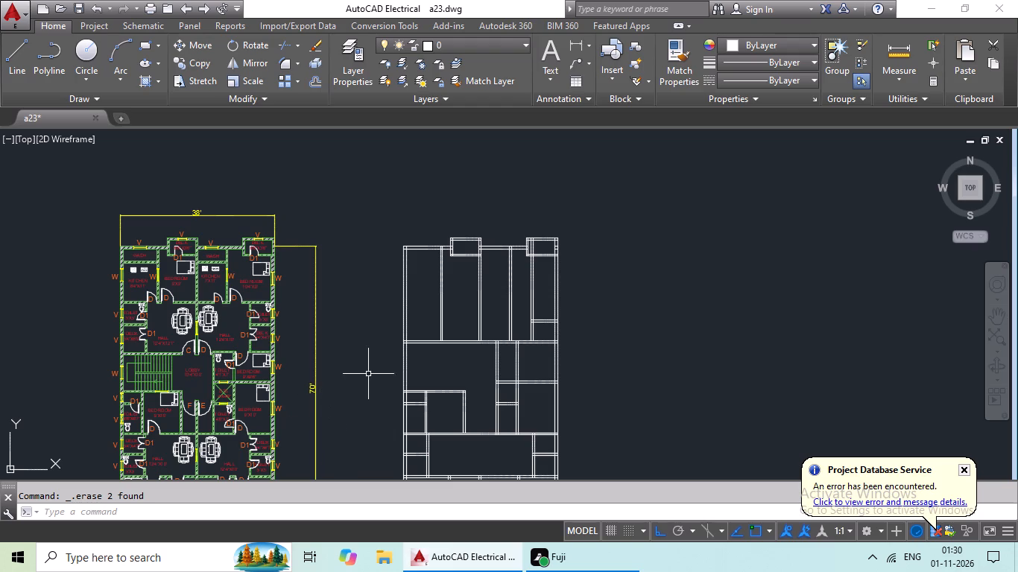
middle_click_drag(368, 370, 450, 351)
scroll(439, 333, "up", 1)
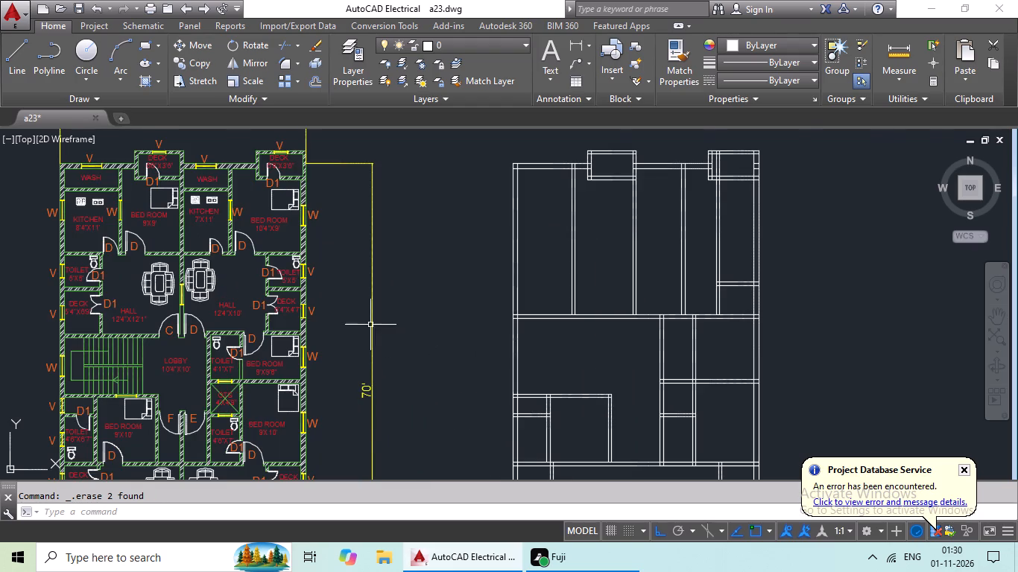
scroll(351, 312, "up", 1)
scroll(402, 311, "down", 2)
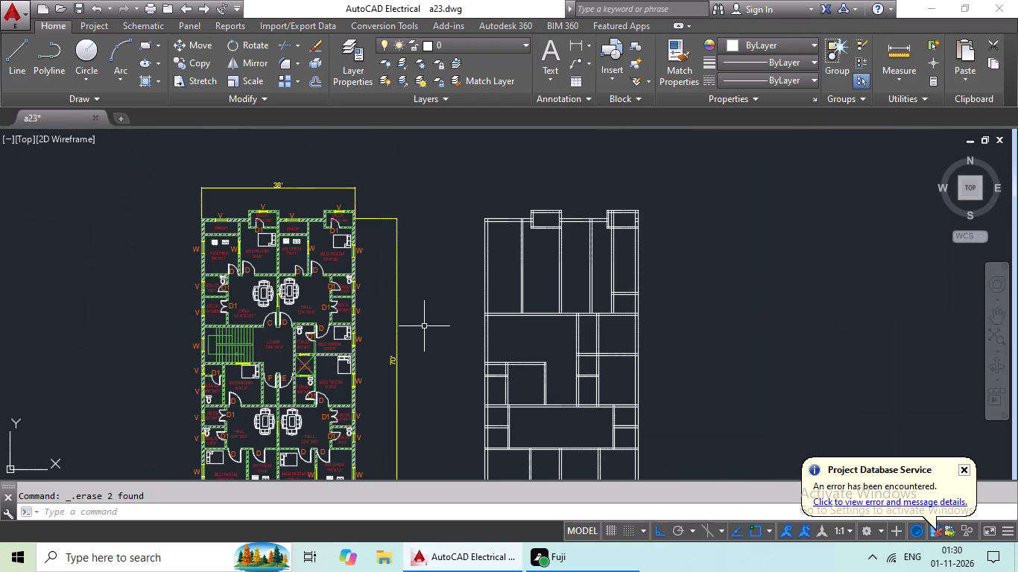
middle_click_drag(442, 321, 411, 331)
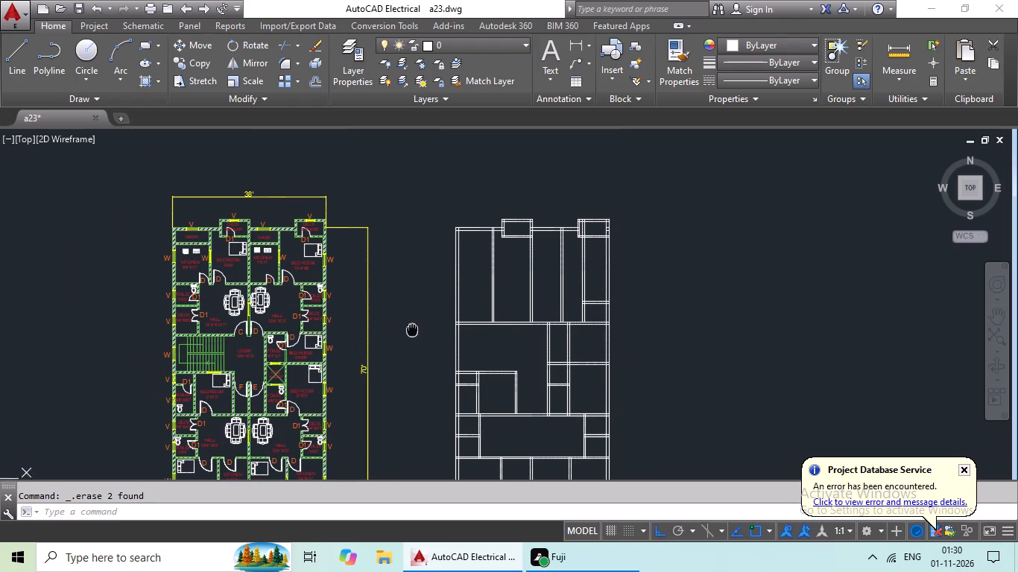
scroll(467, 344, "up", 1)
scroll(467, 344, "down", 1)
middle_click_drag(509, 337, 499, 337)
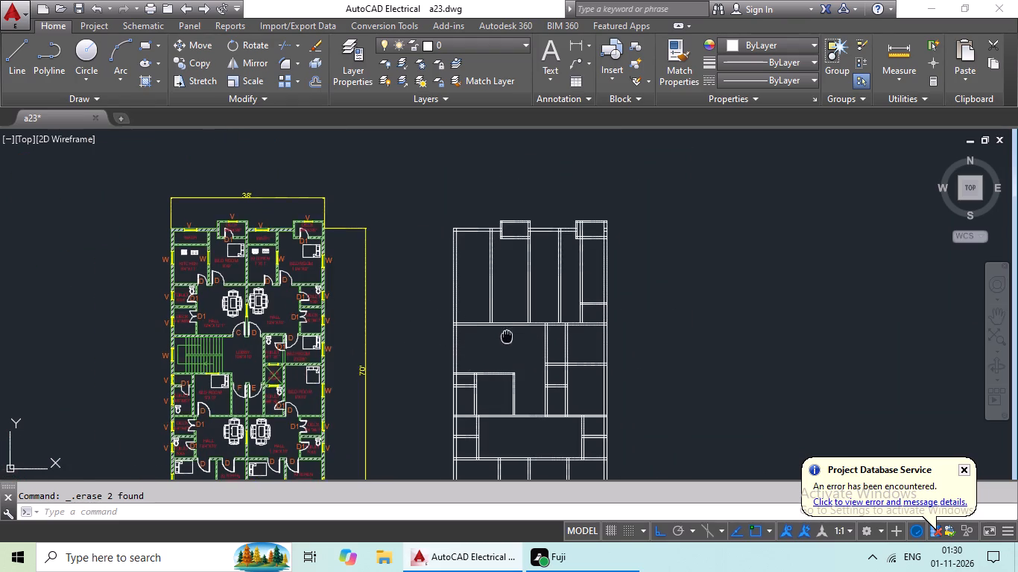
middle_click_drag(499, 337, 414, 341)
scroll(437, 367, "up", 1)
middle_click_drag(437, 355, 337, 429)
Offset the upper line of the right-hand side deck's top wall 5' upward for the top of the toilet.
key("Escape")
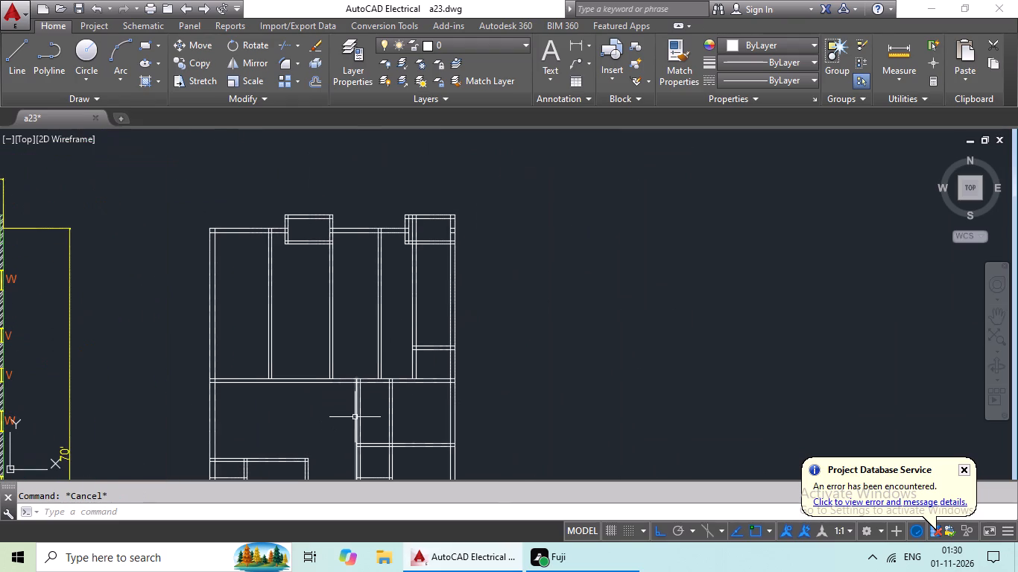
key("Escape")
key("o")
key("Return")
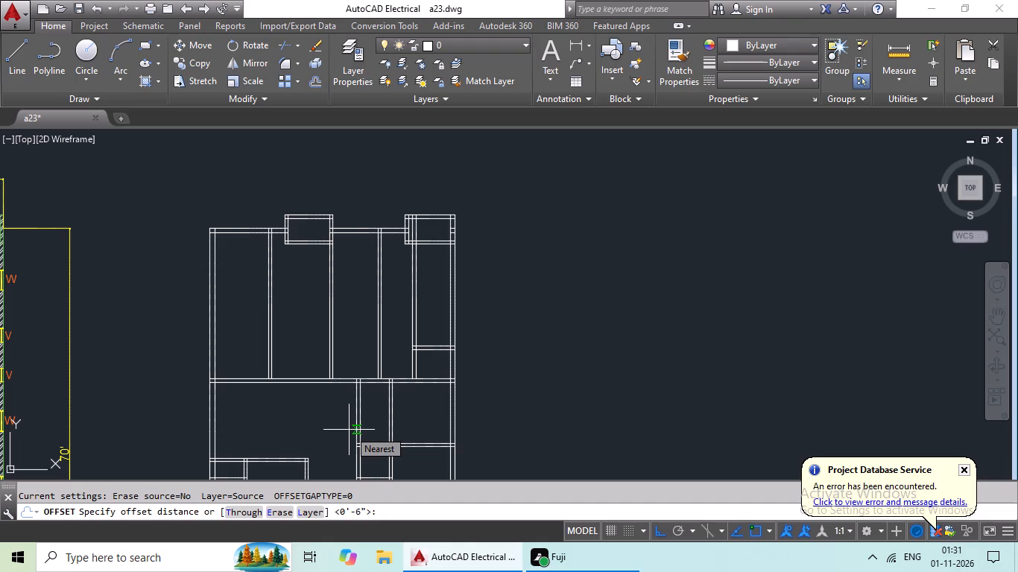
middle_click_drag(350, 345, 400, 330)
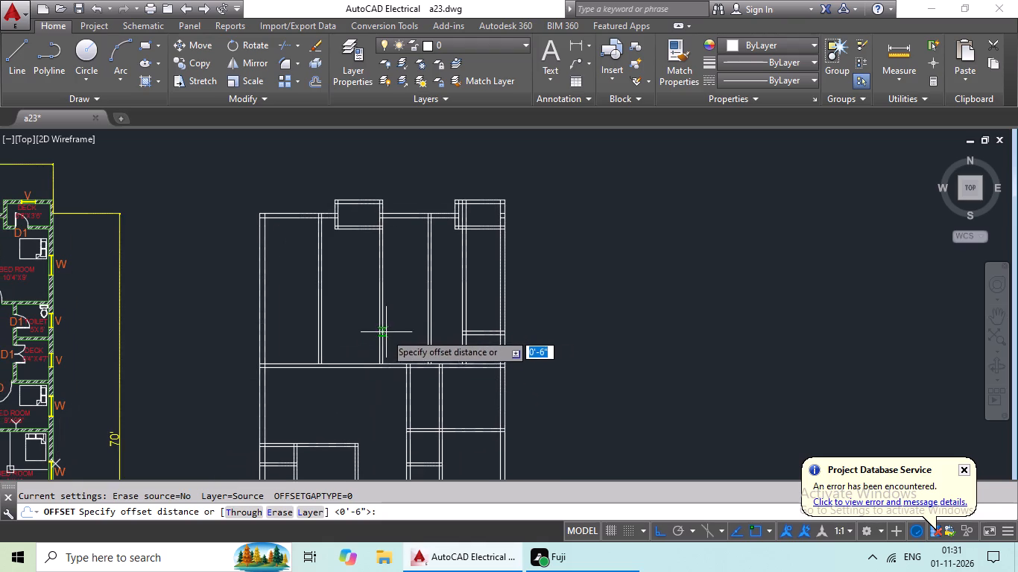
middle_click_drag(402, 326, 477, 308)
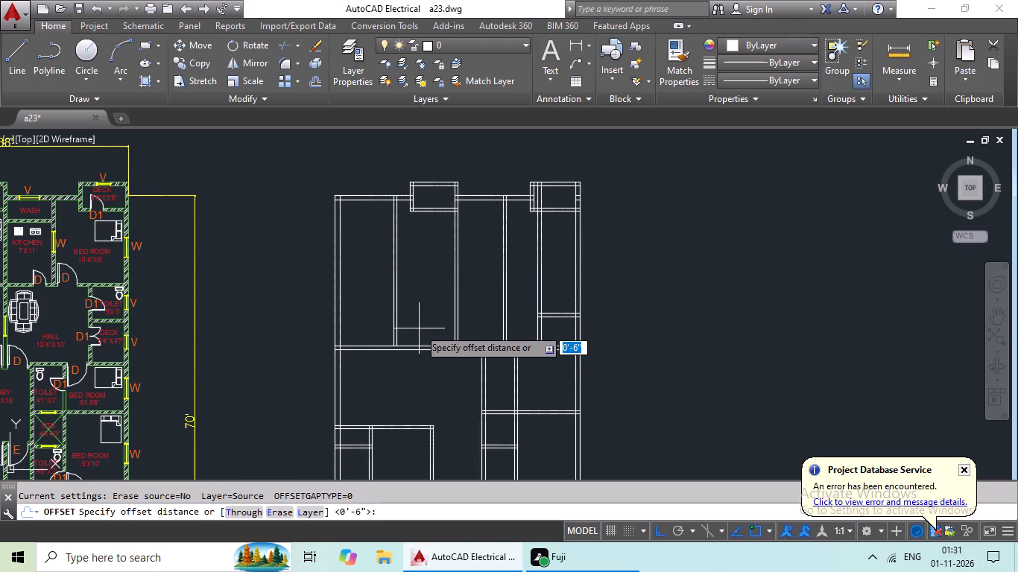
type("5'")
key("Return")
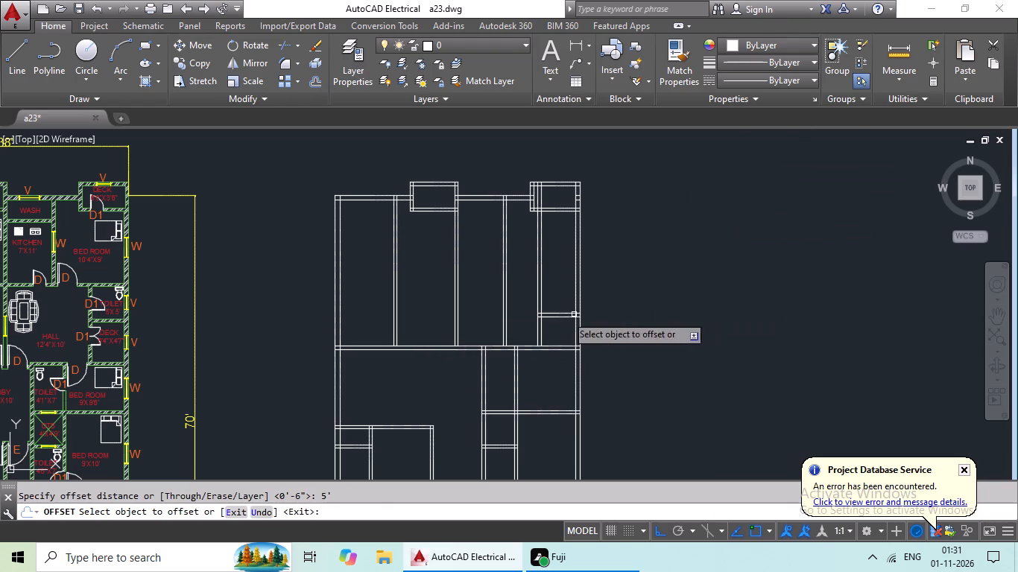
left_click_drag(562, 315, 567, 308)
left_click(585, 266)
key("Escape")
key("Escape")
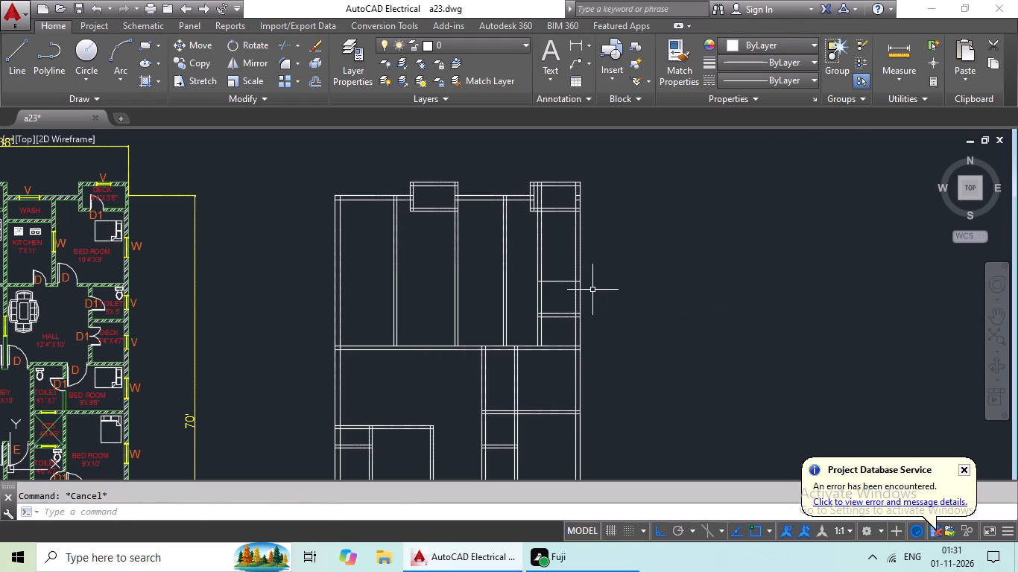
Offset the new horizontal line 6" upward to form the wall above the right-hand toilet.
key("o")
key("Return")
type("6\"")
key("Return")
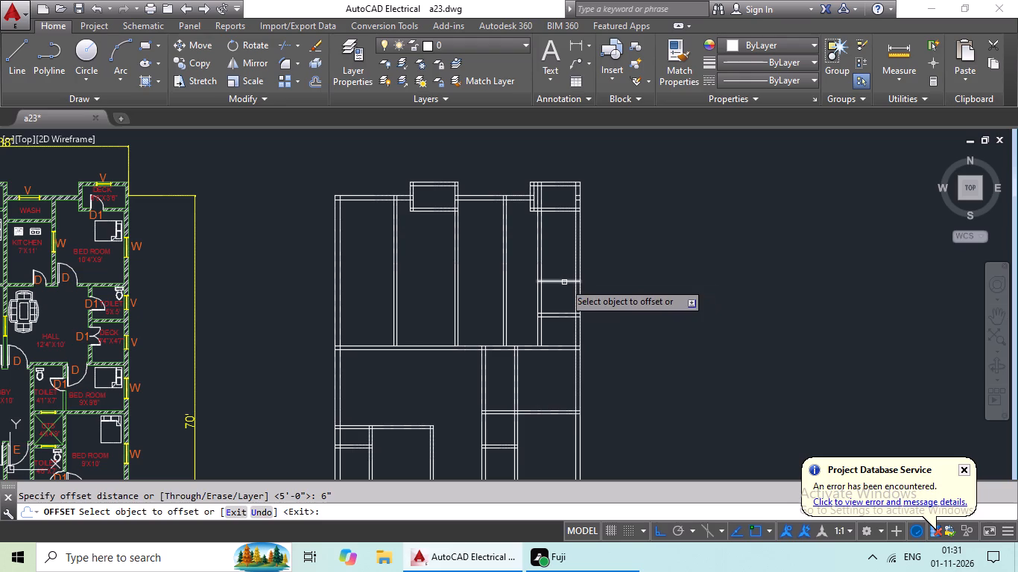
left_click(563, 276)
left_click_drag(551, 284, 555, 268)
left_click(556, 259)
scroll(559, 258, "up", 2)
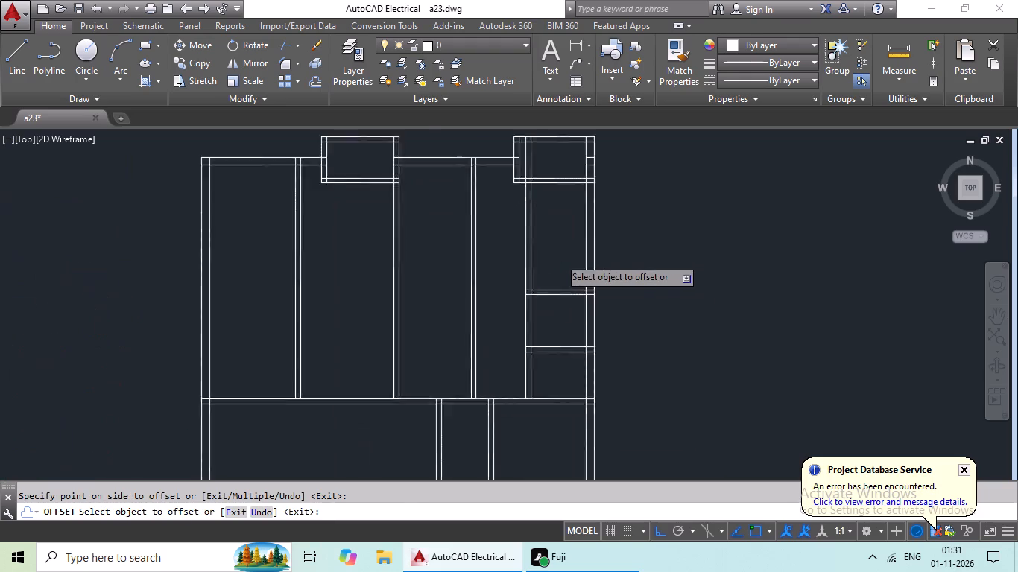
middle_click_drag(564, 257, 581, 340)
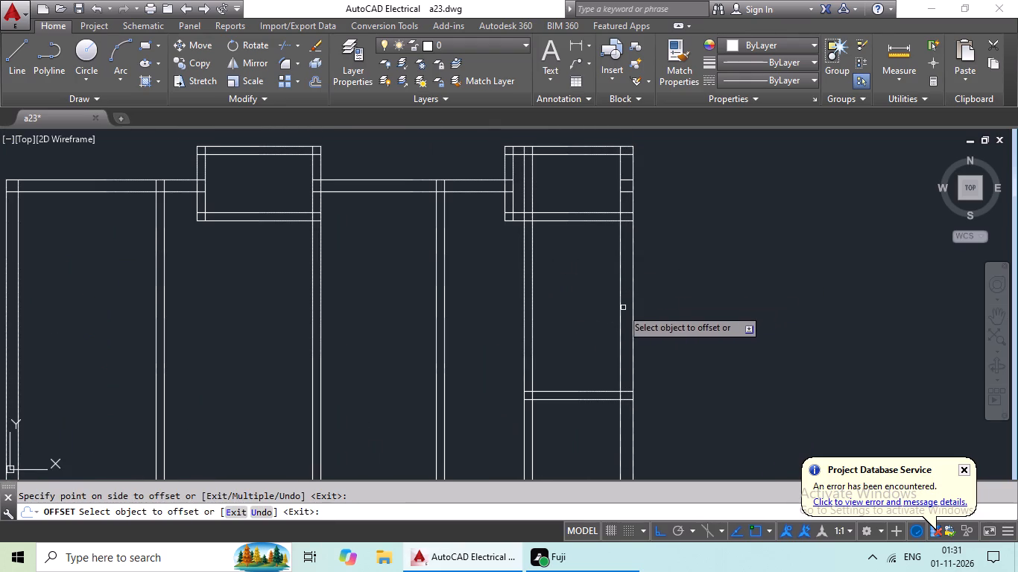
scroll(620, 309, "down", 2)
middle_click_drag(557, 331, 652, 317)
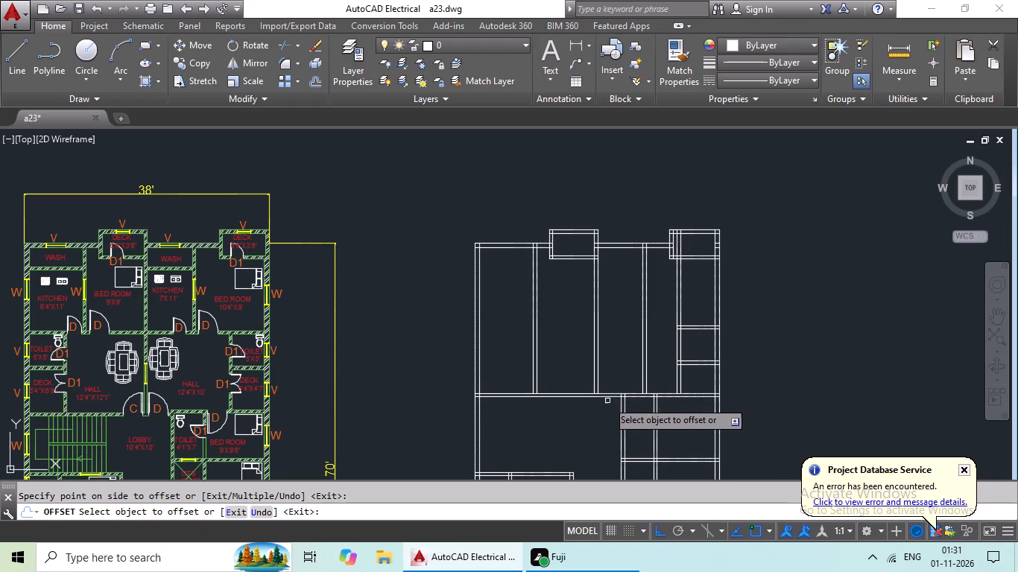
key("Escape")
key("Escape")
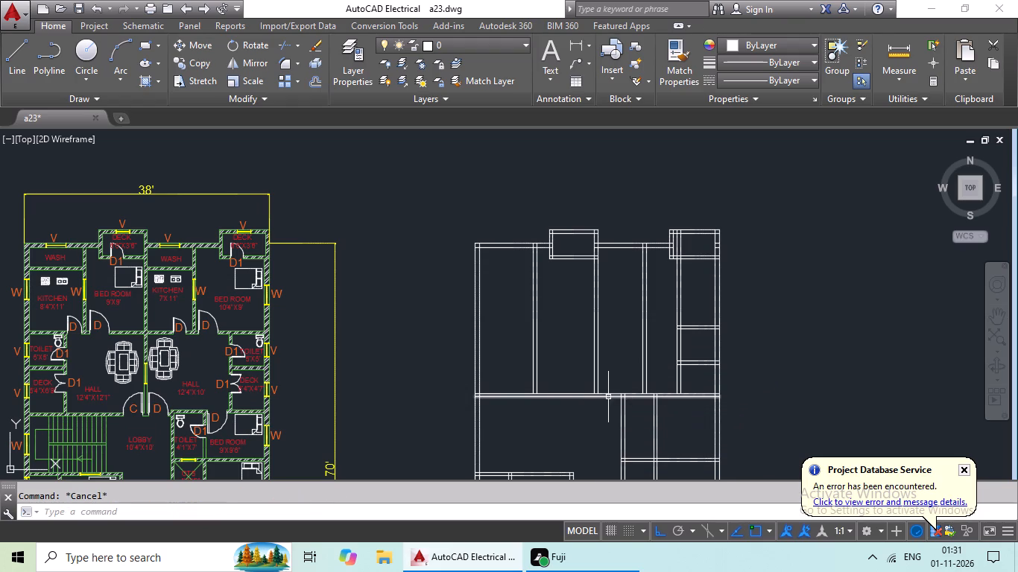
Extend both lines of the wall above the toilet across all the upper rooms to the plan's left outer wall.
key("e")
key("x")
key("space")
key("space")
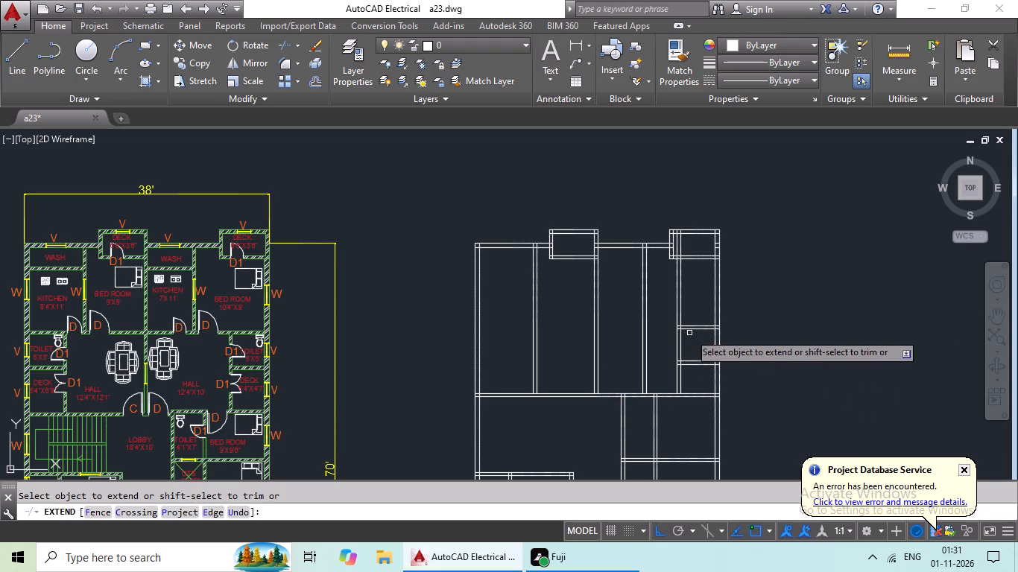
left_click(689, 328)
left_click_drag(671, 328, 670, 328)
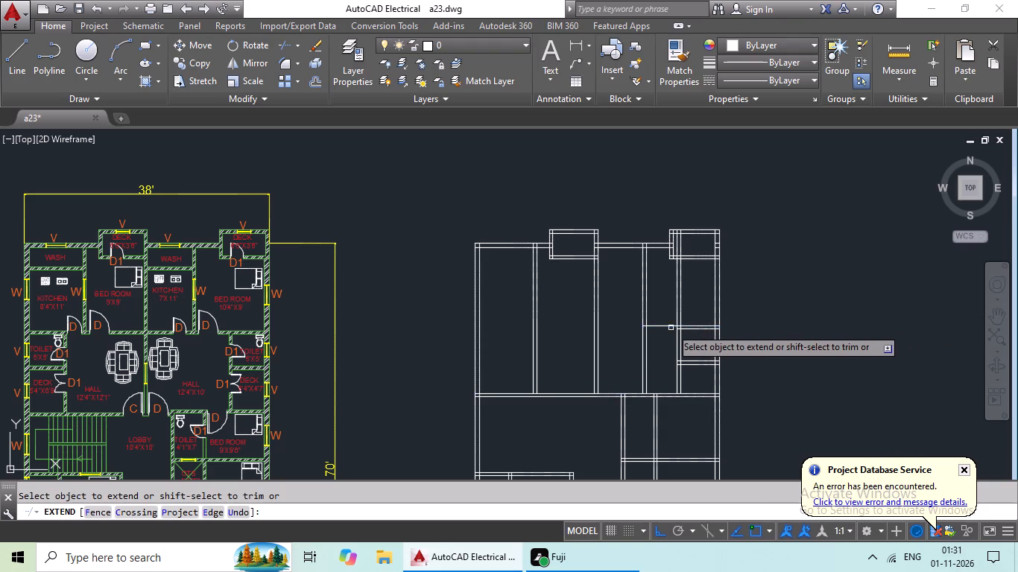
left_click_drag(670, 328, 640, 328)
left_click_drag(669, 325, 625, 331)
left_click_drag(625, 325, 611, 329)
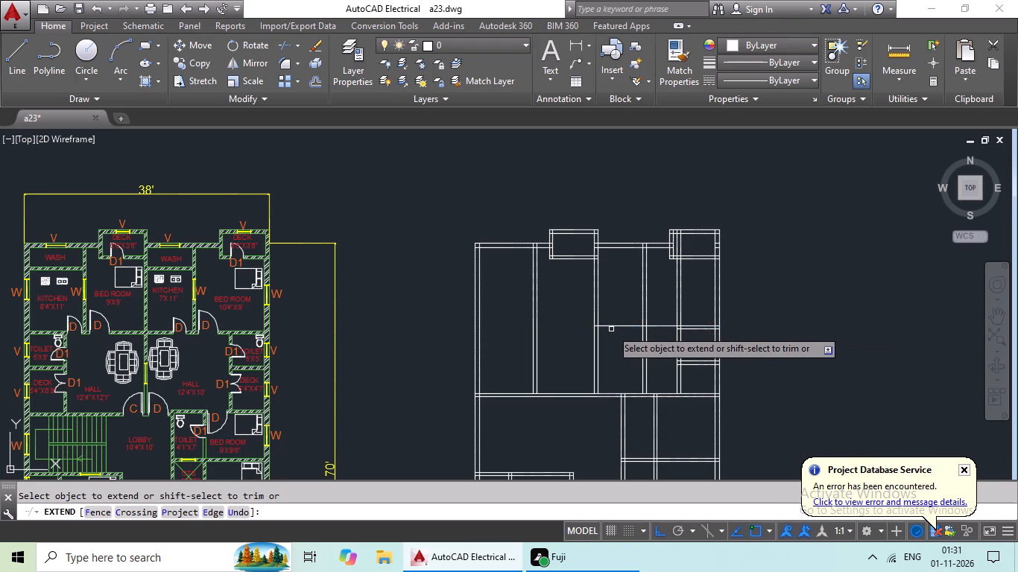
left_click(624, 324)
left_click_drag(589, 327, 565, 327)
left_click(565, 327)
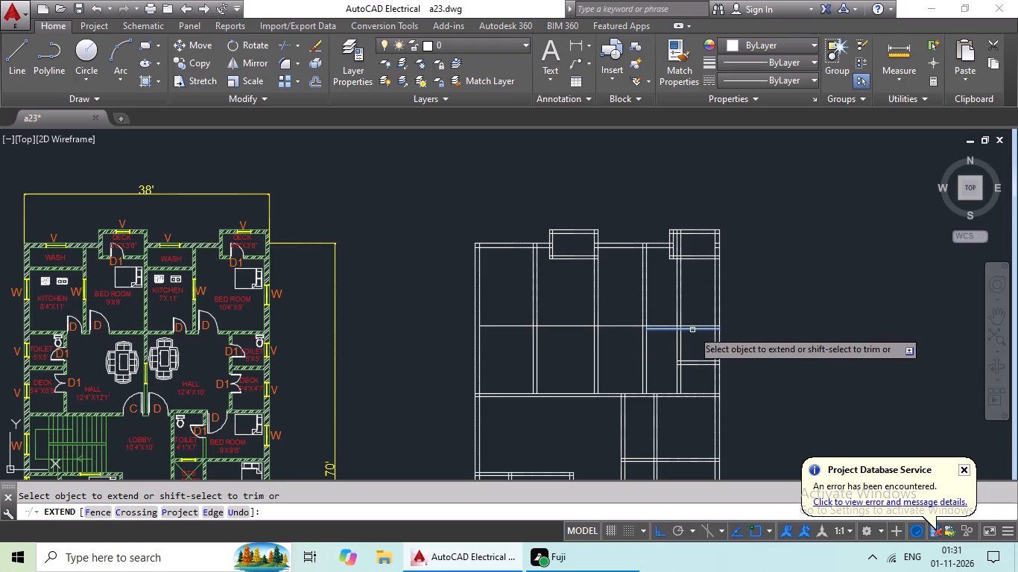
left_click_drag(692, 330, 683, 332)
left_click_drag(663, 328, 657, 329)
left_click_drag(651, 329, 632, 331)
left_click_drag(622, 331, 593, 331)
left_click_drag(625, 328, 598, 330)
left_click(557, 330)
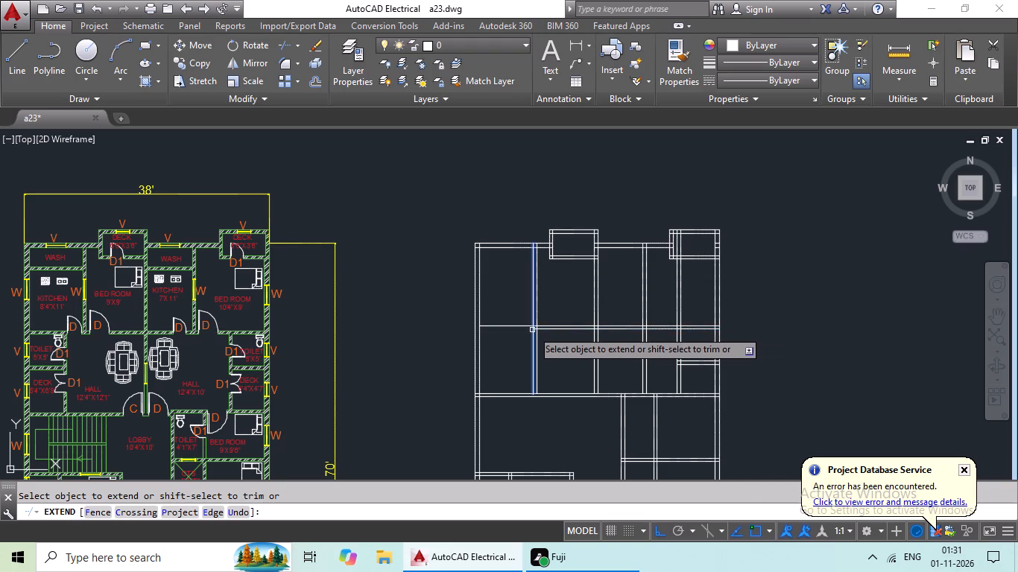
left_click(532, 330)
left_click(560, 330)
left_click_drag(552, 330, 517, 330)
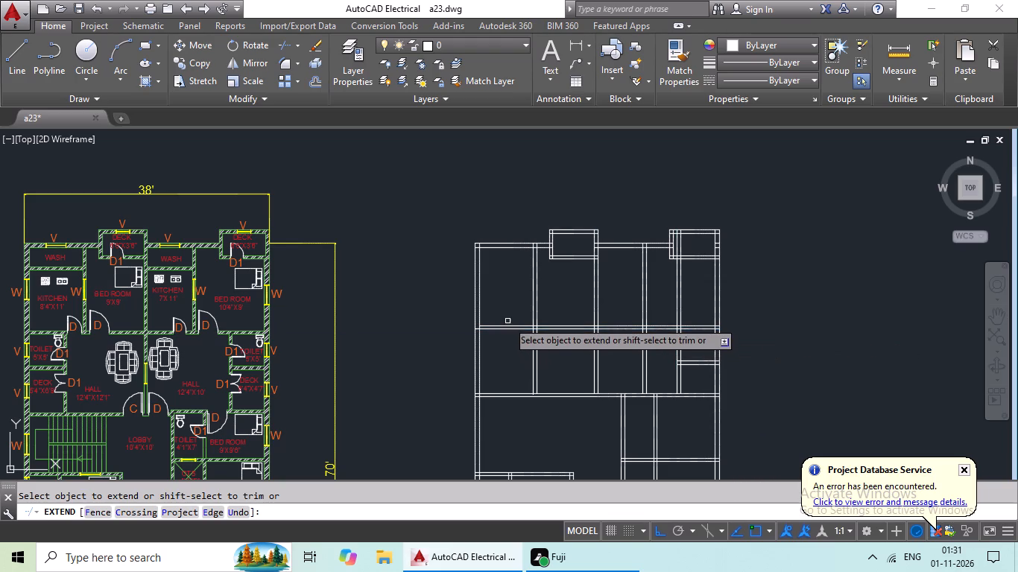
left_click(498, 324)
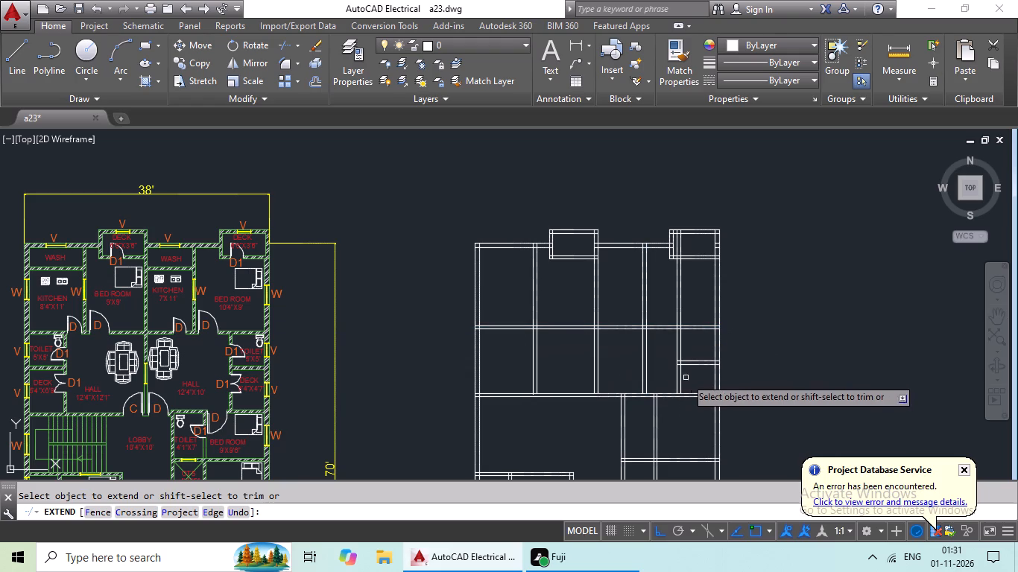
Extend both lines of the wall between the toilet and side deck leftward to the plan's central vertical wall.
left_click(696, 366)
left_click_drag(685, 365, 678, 365)
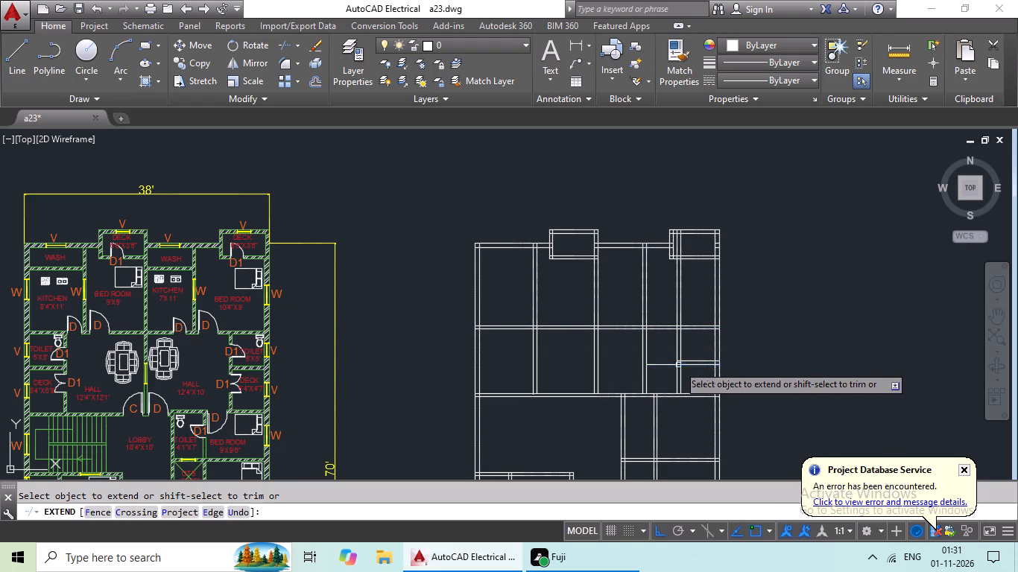
left_click_drag(678, 365, 660, 365)
left_click(659, 365)
left_click_drag(698, 362, 685, 364)
left_click(663, 363)
left_click_drag(657, 363, 639, 363)
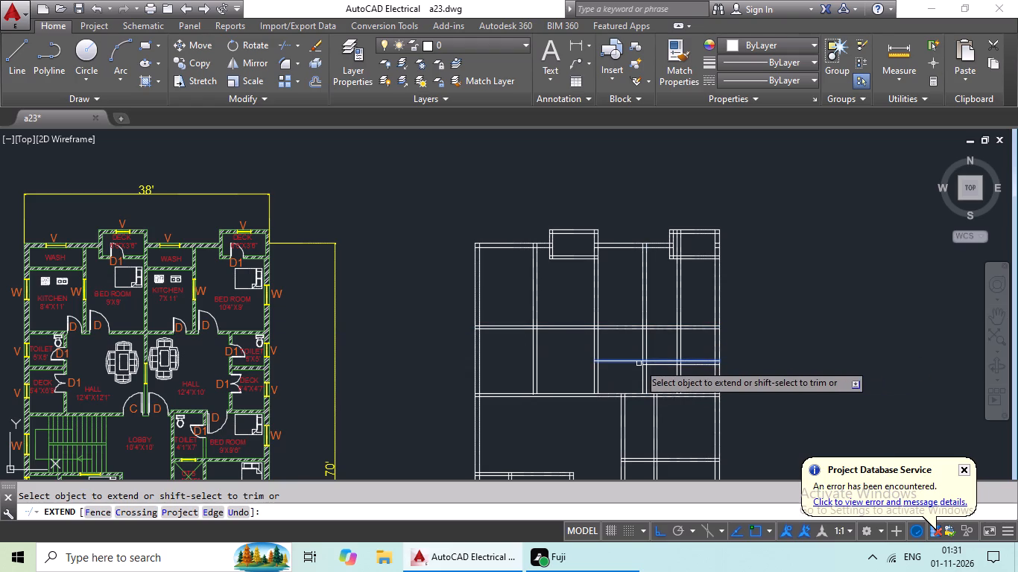
left_click_drag(661, 366, 641, 369)
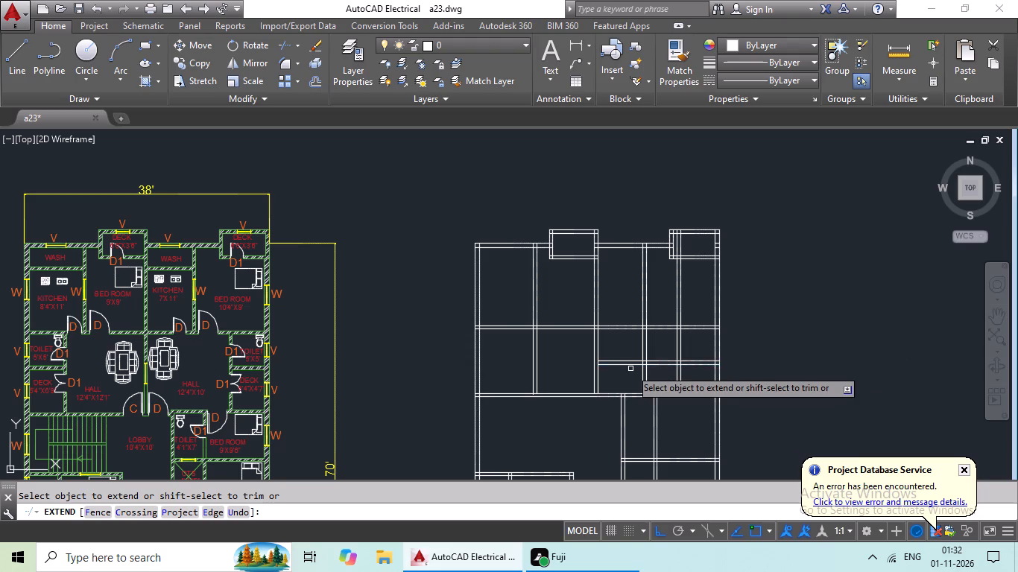
left_click_drag(630, 369, 622, 369)
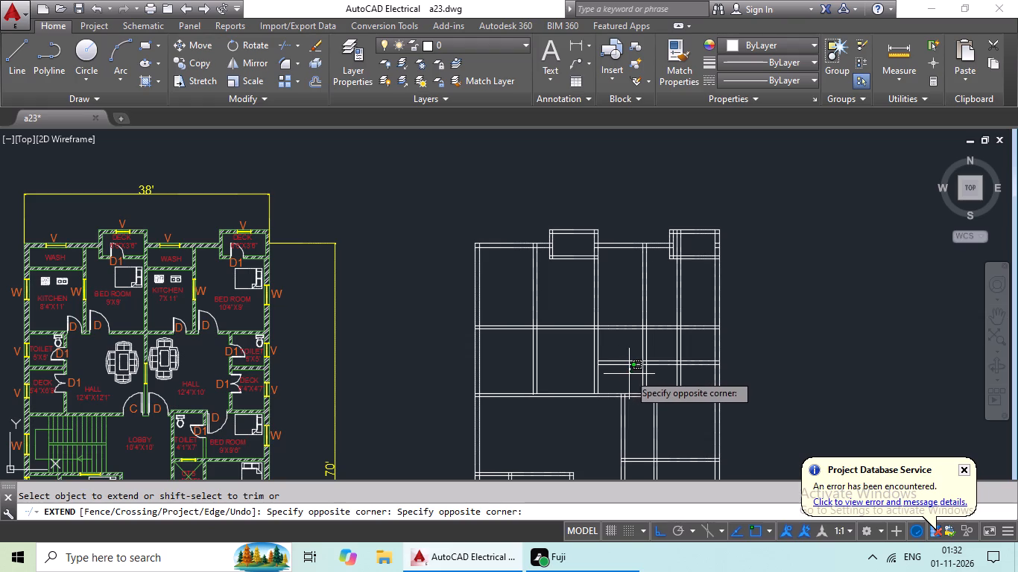
scroll(695, 372, "up", 1)
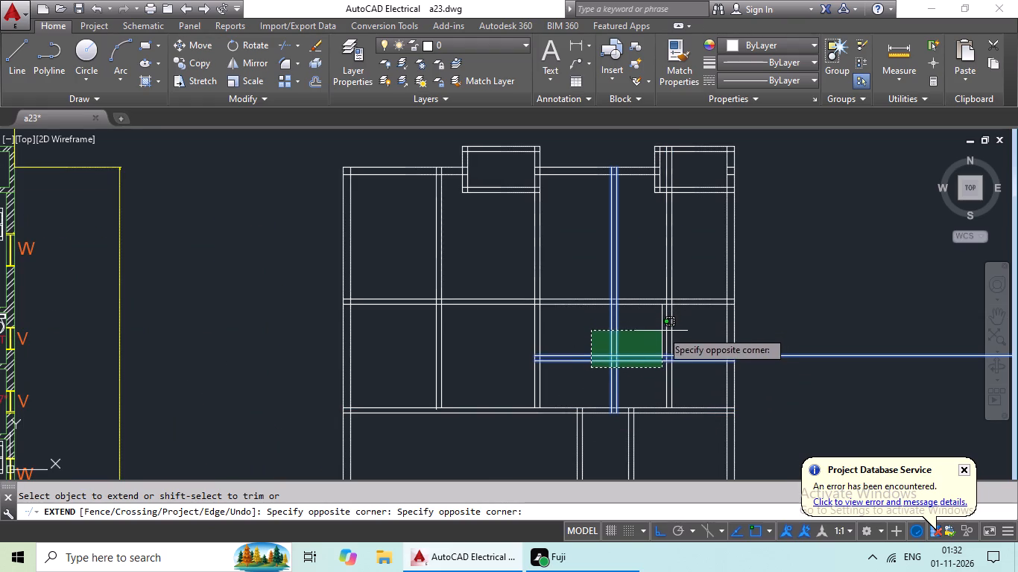
key("Escape")
key("Escape")
key("Escape")
scroll(677, 346, "up", 1)
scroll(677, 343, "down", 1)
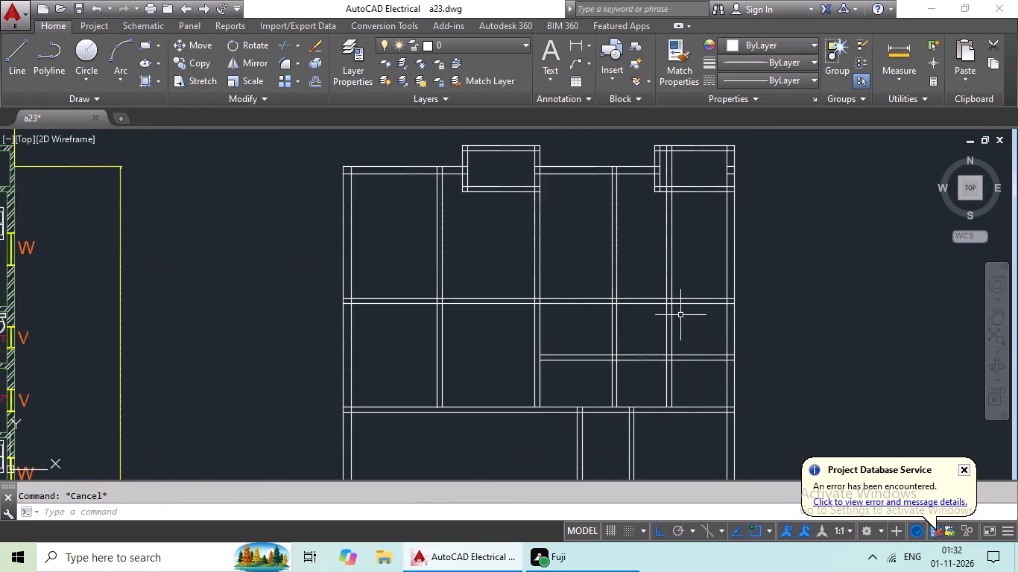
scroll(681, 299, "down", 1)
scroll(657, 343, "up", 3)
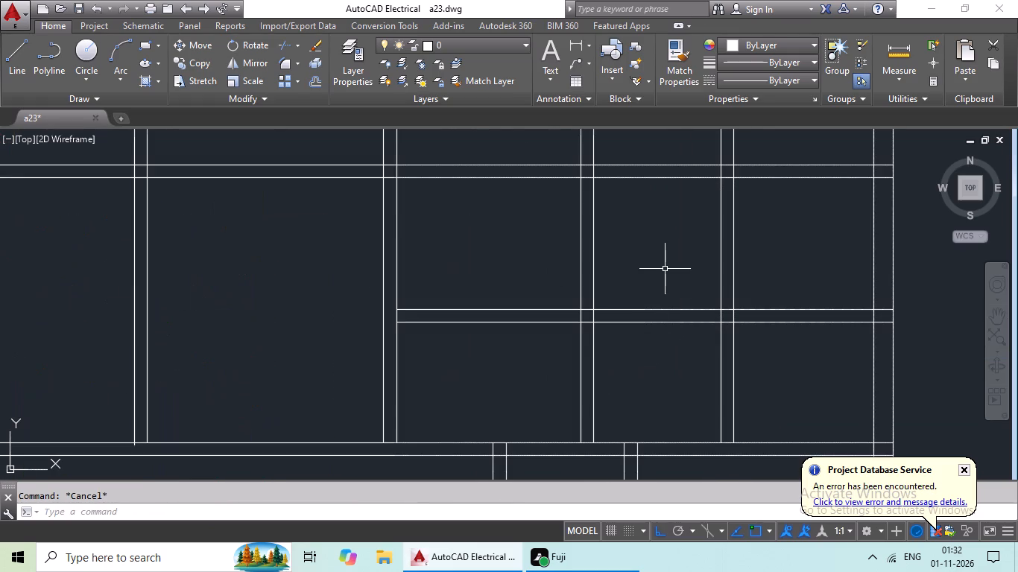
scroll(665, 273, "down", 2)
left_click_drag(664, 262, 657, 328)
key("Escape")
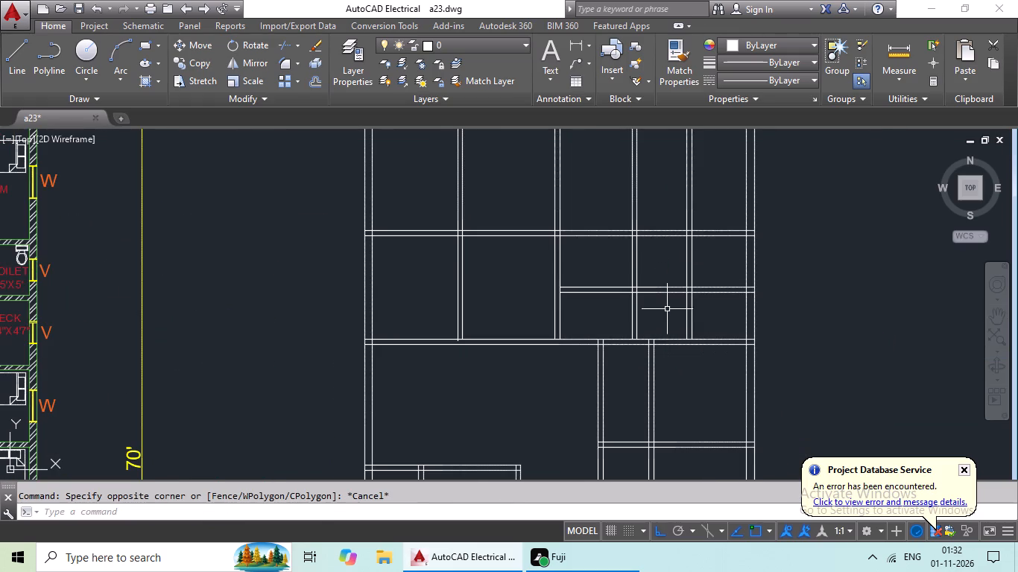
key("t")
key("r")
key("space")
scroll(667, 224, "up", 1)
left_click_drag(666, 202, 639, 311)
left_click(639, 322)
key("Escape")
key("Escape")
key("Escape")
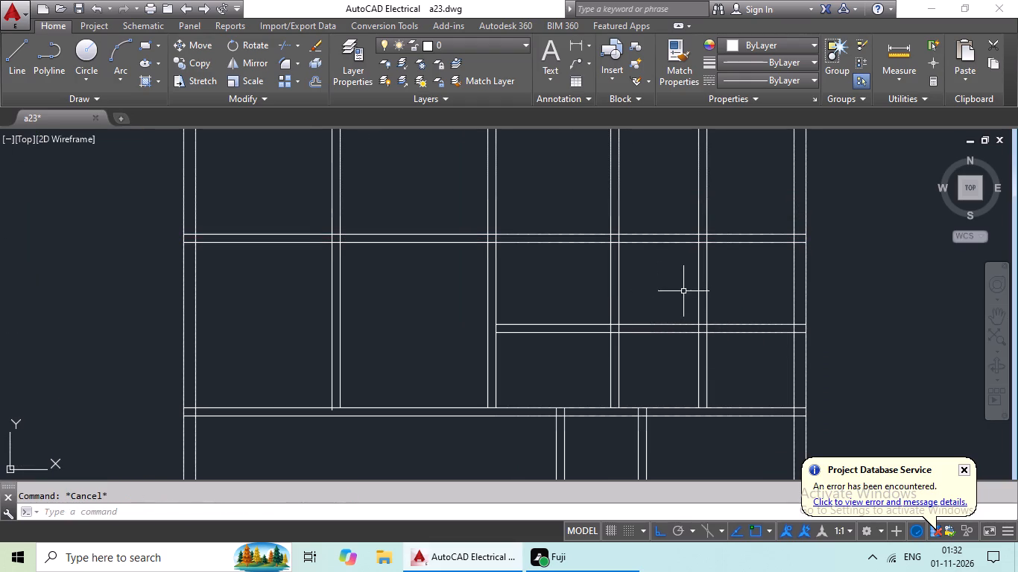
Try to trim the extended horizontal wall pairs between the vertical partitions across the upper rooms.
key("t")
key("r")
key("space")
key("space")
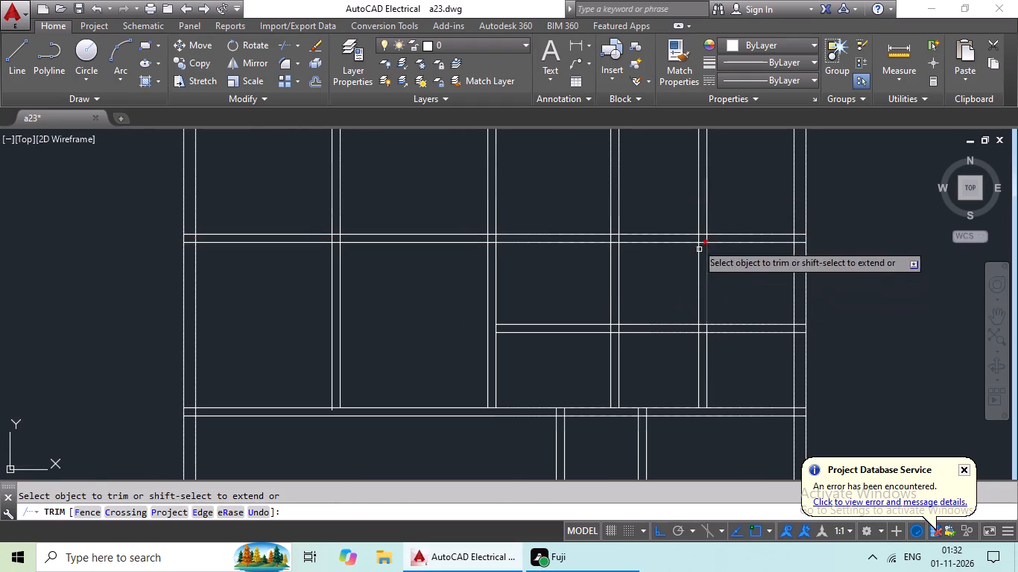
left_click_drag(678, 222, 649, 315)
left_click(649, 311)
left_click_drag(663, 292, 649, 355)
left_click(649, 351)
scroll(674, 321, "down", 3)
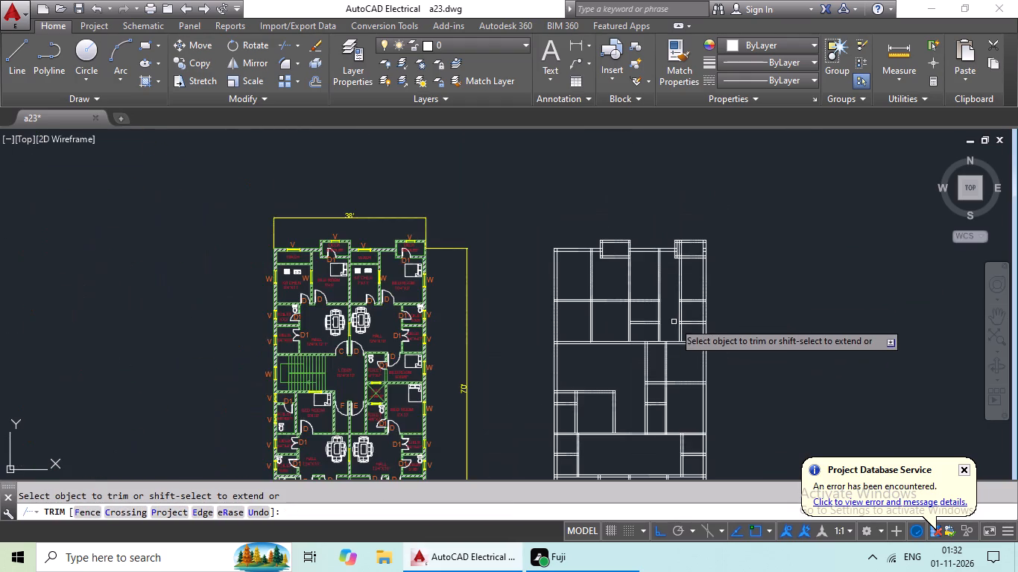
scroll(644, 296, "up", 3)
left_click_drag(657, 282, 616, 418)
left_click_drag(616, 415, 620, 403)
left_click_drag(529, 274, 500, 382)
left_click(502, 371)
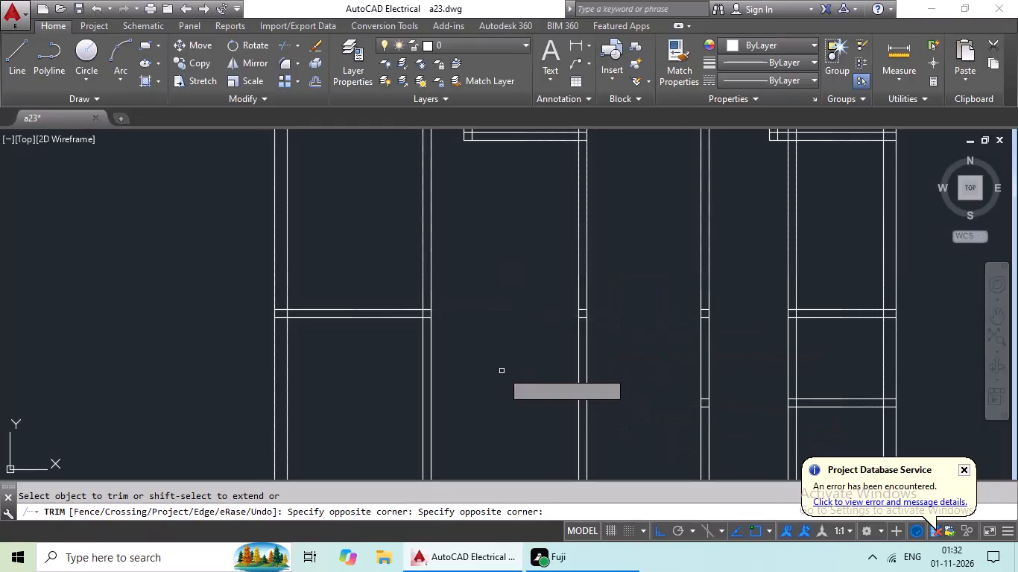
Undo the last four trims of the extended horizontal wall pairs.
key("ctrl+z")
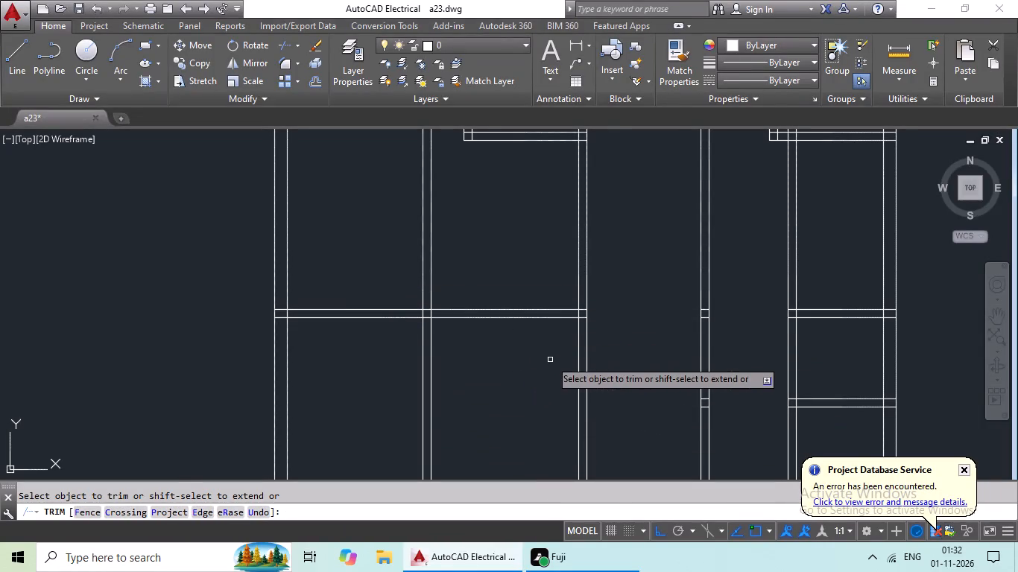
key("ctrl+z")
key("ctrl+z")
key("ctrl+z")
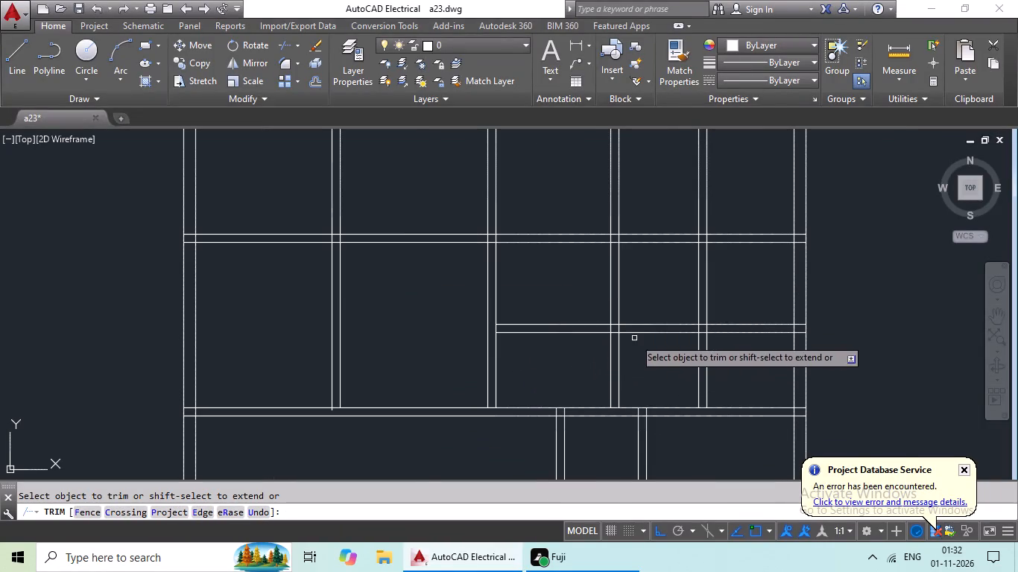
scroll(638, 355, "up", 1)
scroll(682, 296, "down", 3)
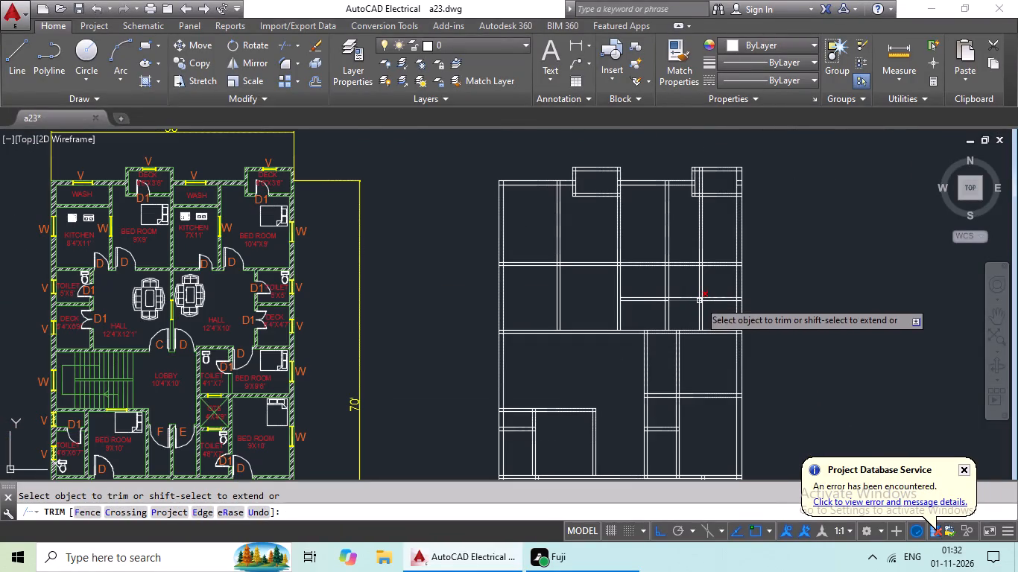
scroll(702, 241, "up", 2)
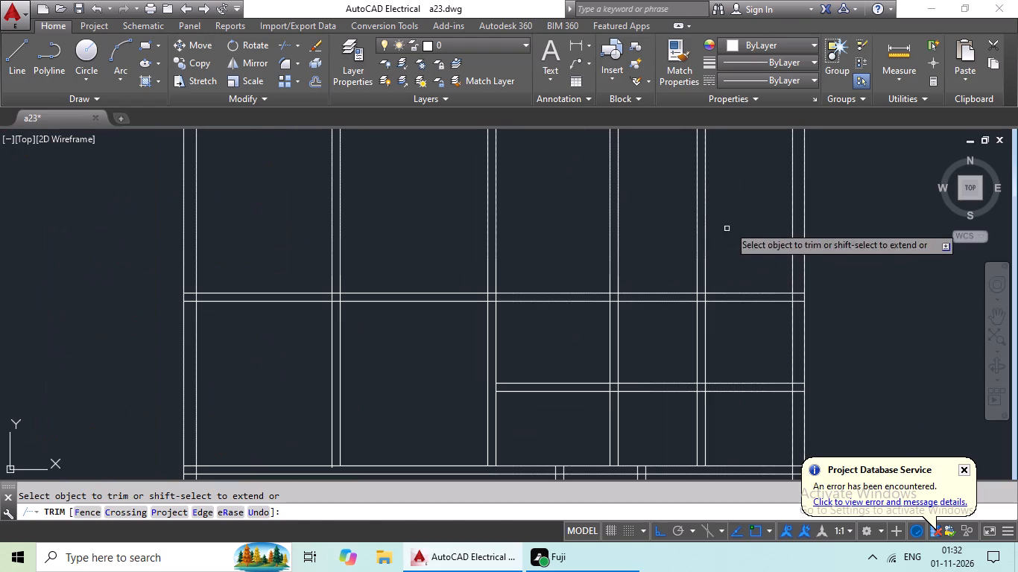
Trim the upper toilet's vertical wall above the horizontal room wall, and the toilet-deck wall lines between the central wall and the toilet's vertical wall.
left_click_drag(740, 206, 655, 267)
left_click(657, 262)
scroll(689, 242, "down", 2)
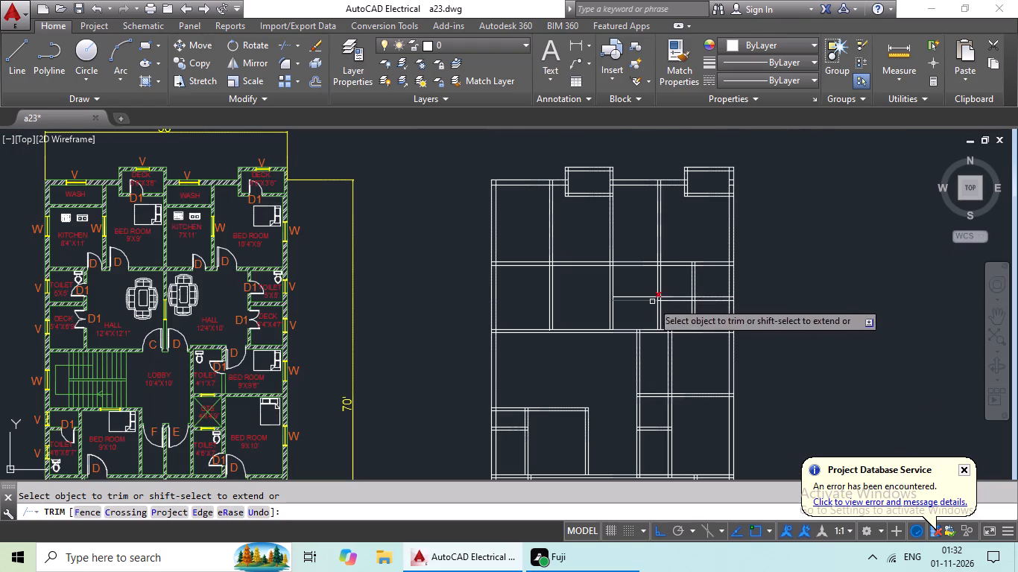
scroll(652, 302, "up", 3)
left_click_drag(651, 253, 607, 335)
left_click(607, 326)
left_click_drag(750, 256, 747, 342)
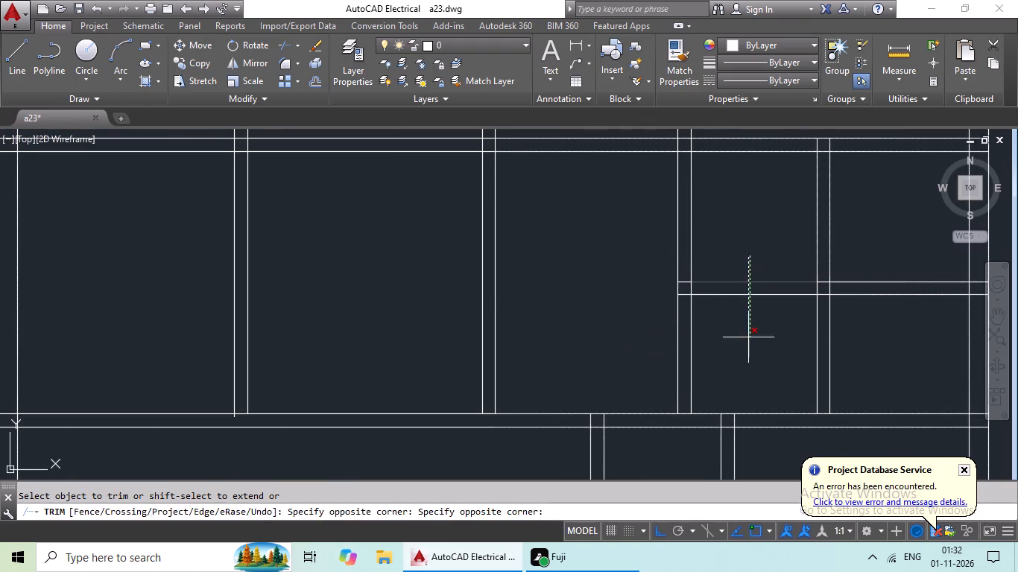
left_click_drag(747, 342, 747, 338)
left_click(750, 327)
scroll(787, 287, "down", 1)
left_click_drag(776, 258, 759, 337)
left_click(754, 327)
scroll(763, 303, "down", 1)
middle_click_drag(763, 302, 740, 312)
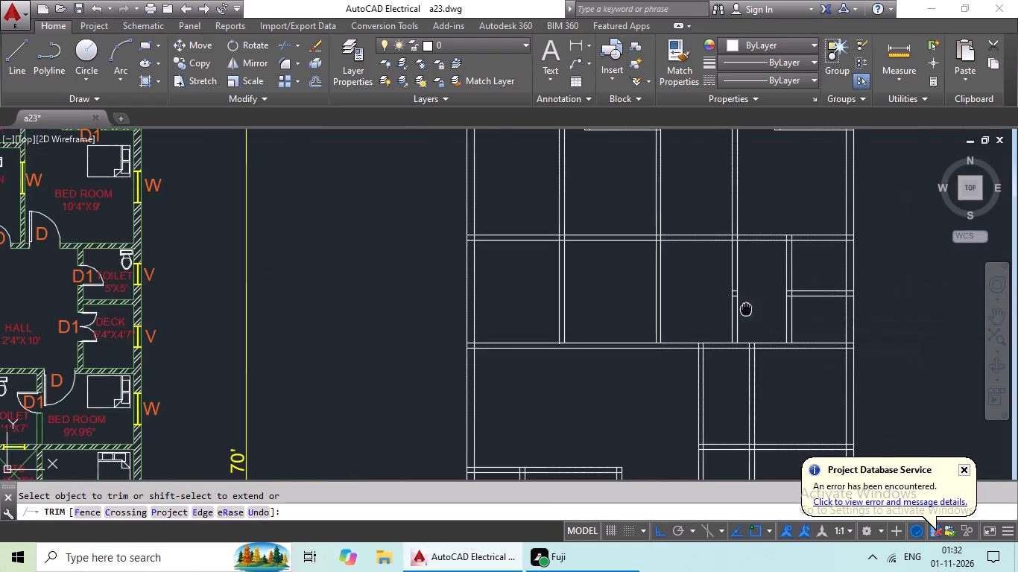
middle_click_drag(740, 312, 661, 344)
scroll(675, 335, "down", 2)
middle_click_drag(677, 332, 707, 329)
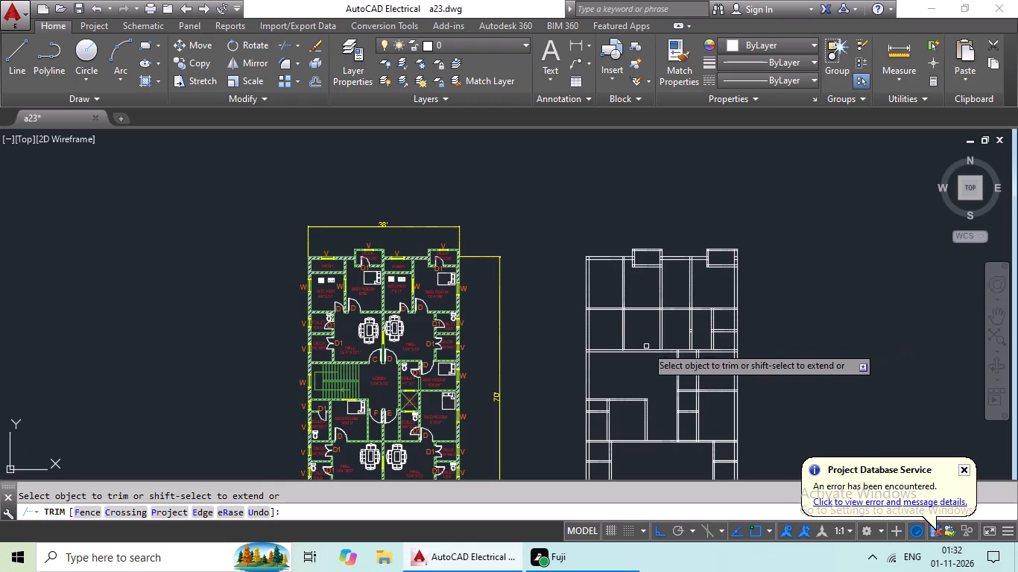
middle_click_drag(686, 326, 788, 314)
scroll(716, 316, "up", 1)
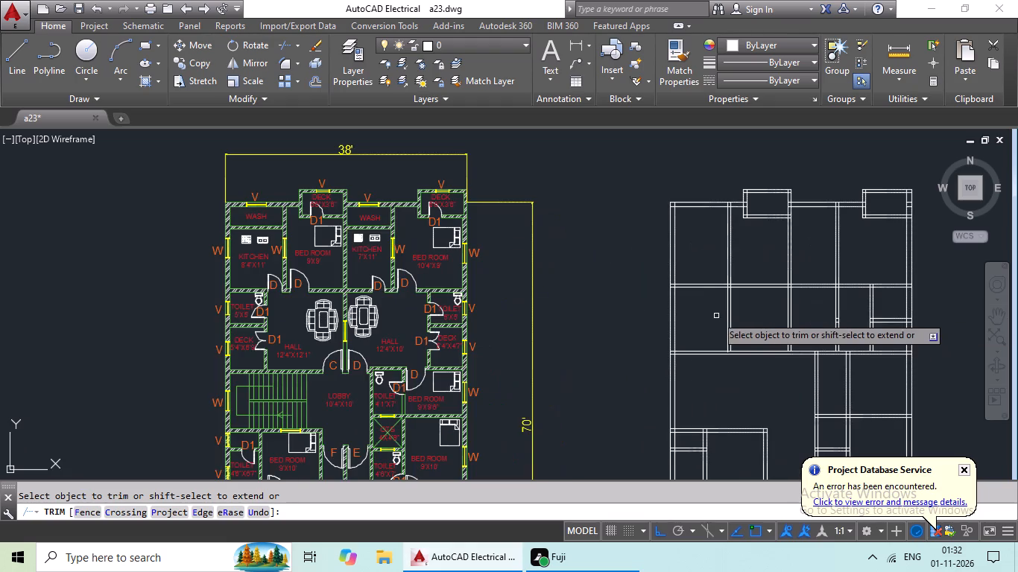
middle_click_drag(718, 314, 701, 337)
middle_click_drag(701, 358, 751, 342)
scroll(750, 344, "up", 2)
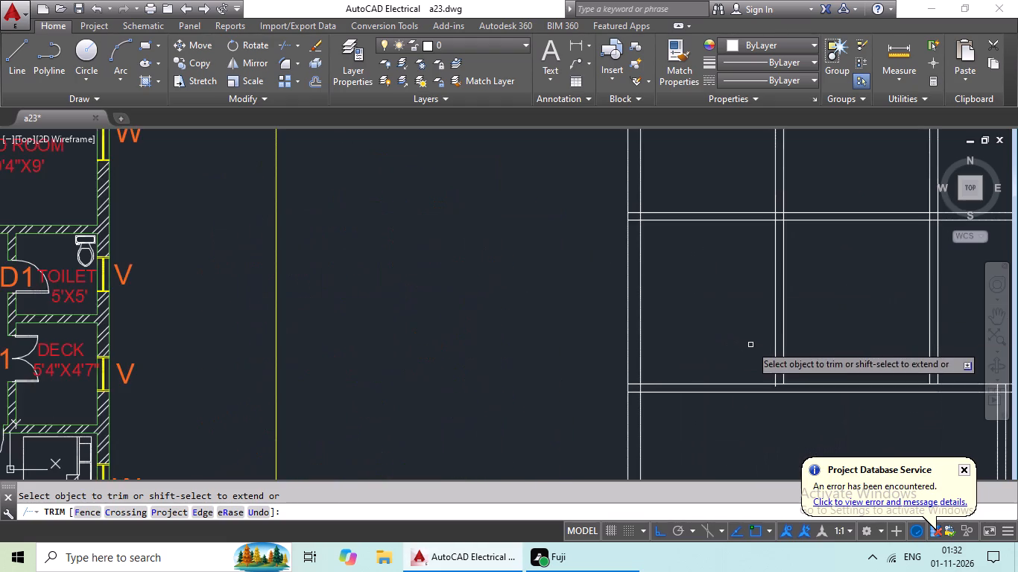
middle_click_drag(750, 346, 832, 334)
middle_click_drag(761, 316, 724, 364)
key("Escape")
key("Escape")
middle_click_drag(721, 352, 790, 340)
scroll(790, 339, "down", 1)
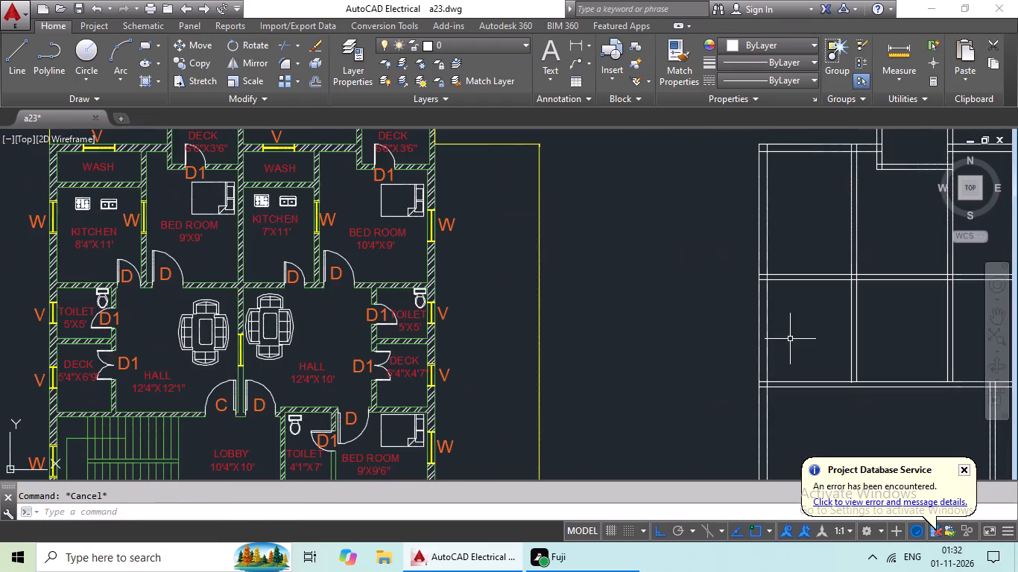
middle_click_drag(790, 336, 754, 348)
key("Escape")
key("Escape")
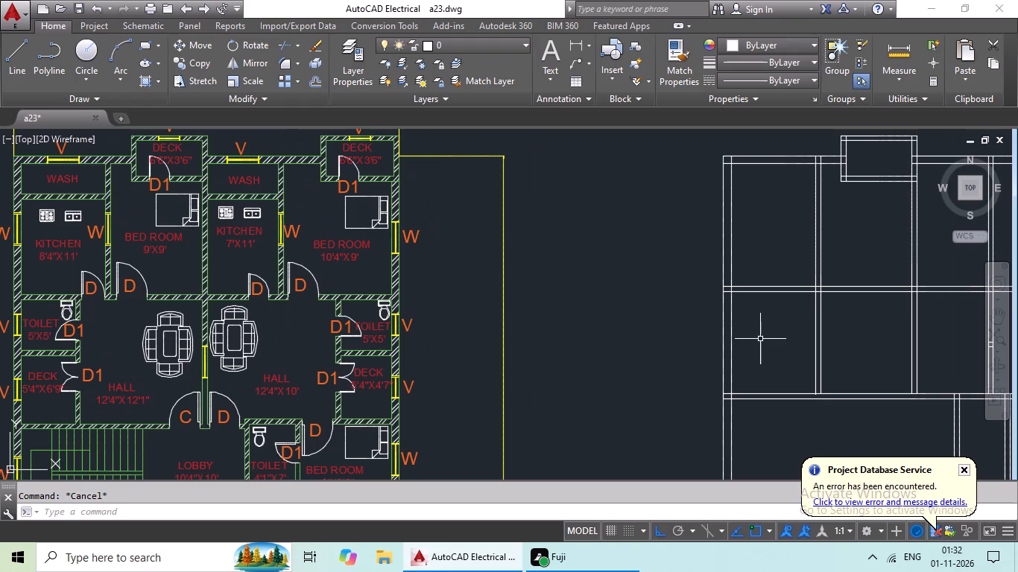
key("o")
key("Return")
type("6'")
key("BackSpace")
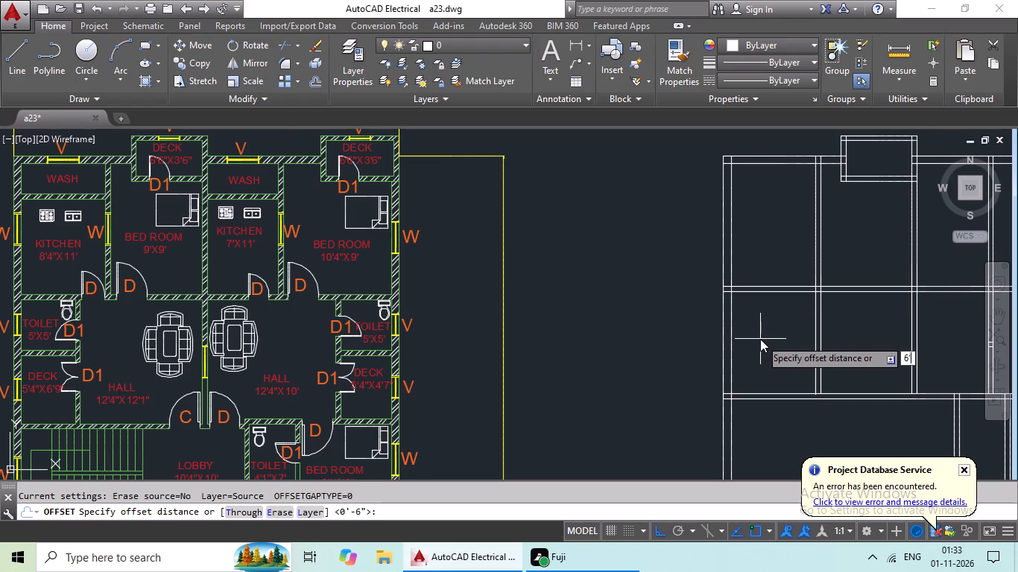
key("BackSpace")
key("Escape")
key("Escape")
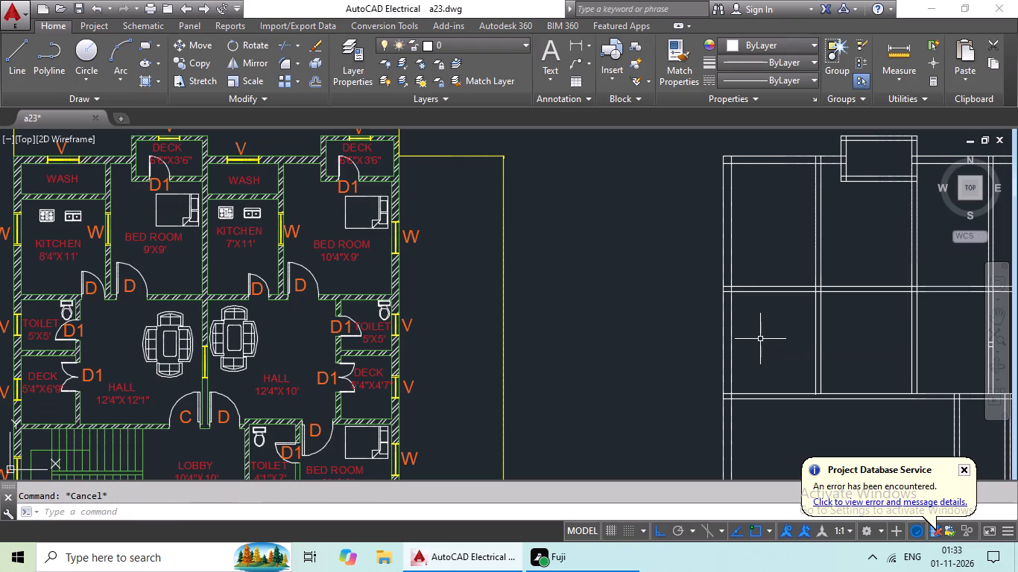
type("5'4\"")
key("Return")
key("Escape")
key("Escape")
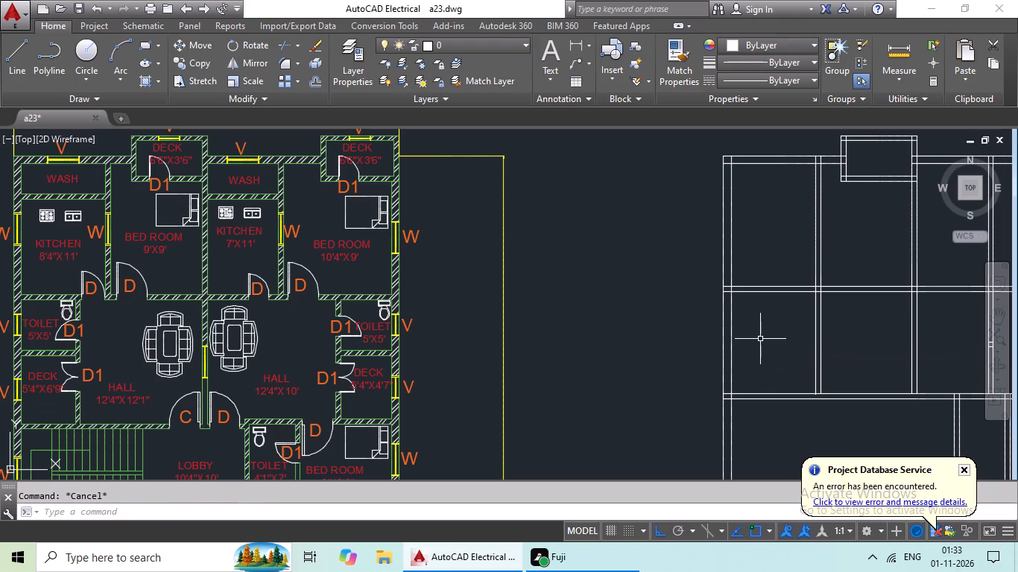
Offset the inner line of the plan's left outer wall 5'4" inward for the left toilet and deck partition.
key("o")
key("Return")
type("5'4\"")
key("Return")
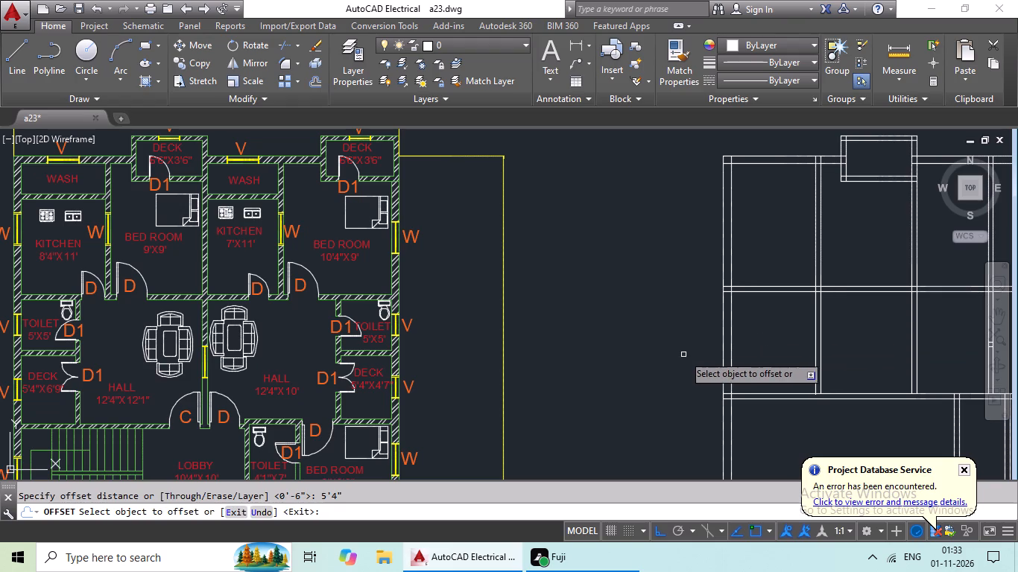
left_click(733, 331)
left_click(744, 330)
key("Escape")
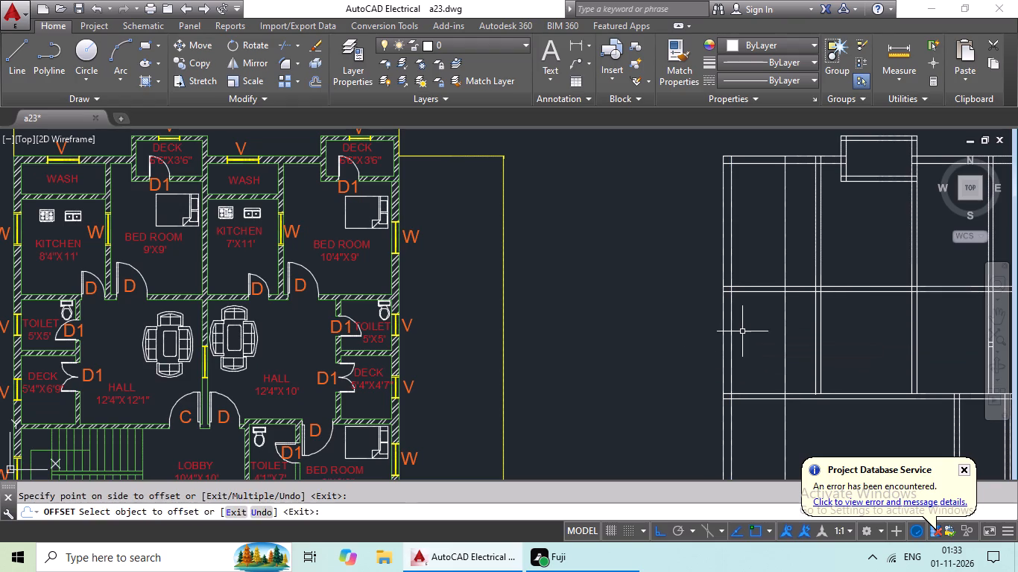
key("Escape")
key("Escape")
Offset the new left partition line 6" further into the plan as the wall's second line.
key("o")
key("Return")
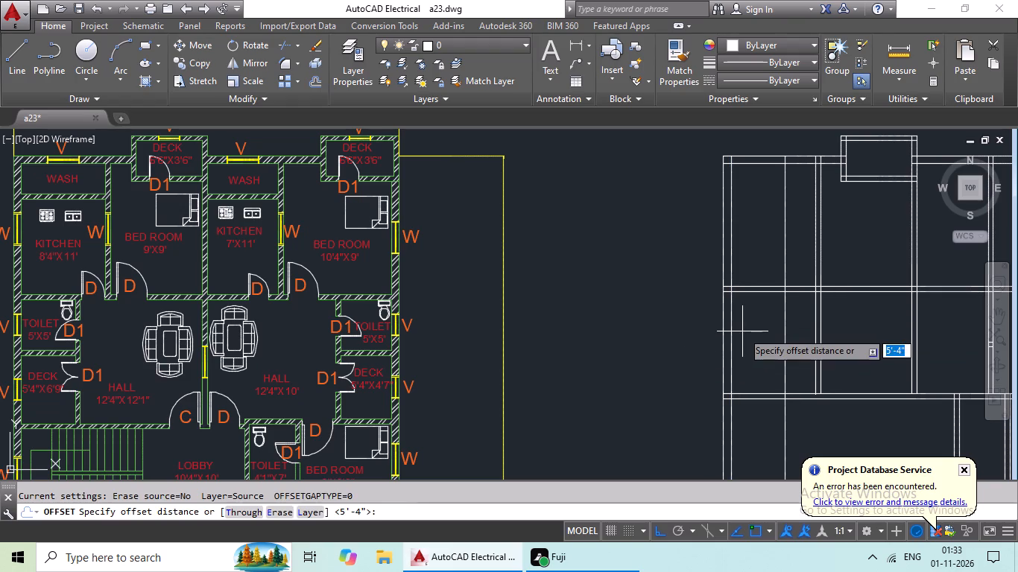
type("6\"")
key("Return")
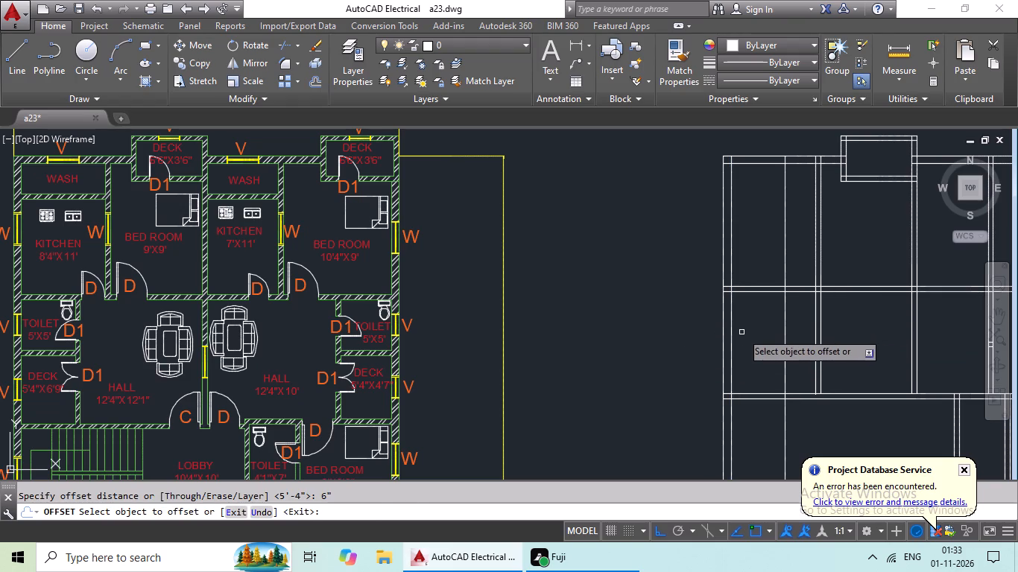
left_click_drag(787, 331, 808, 332)
left_click(808, 332)
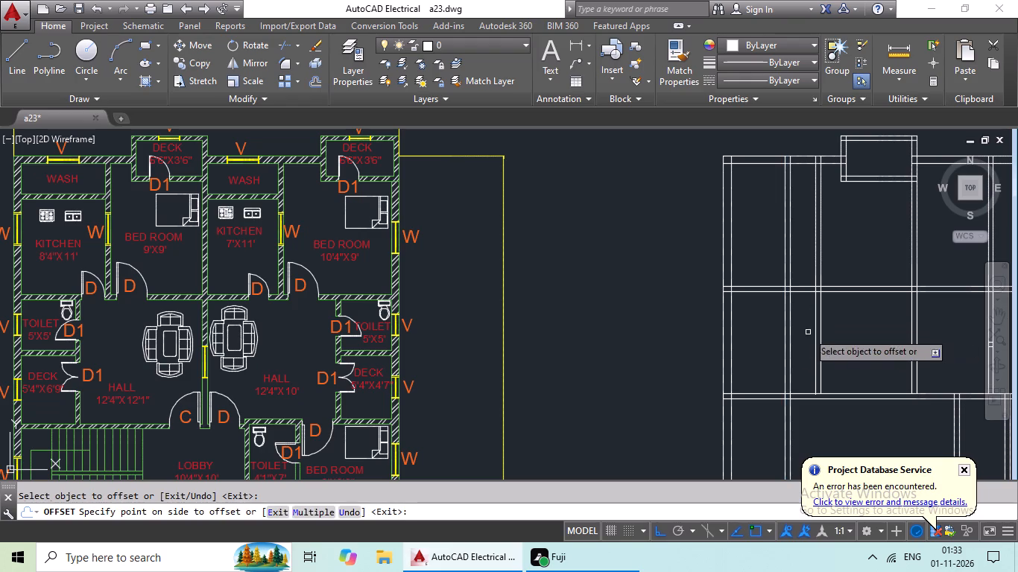
key("Escape")
key("Escape")
Trim the new left partition pair below the hall's lower wall and above the kitchen's lower wall.
type("TR")
key("space")
key("space")
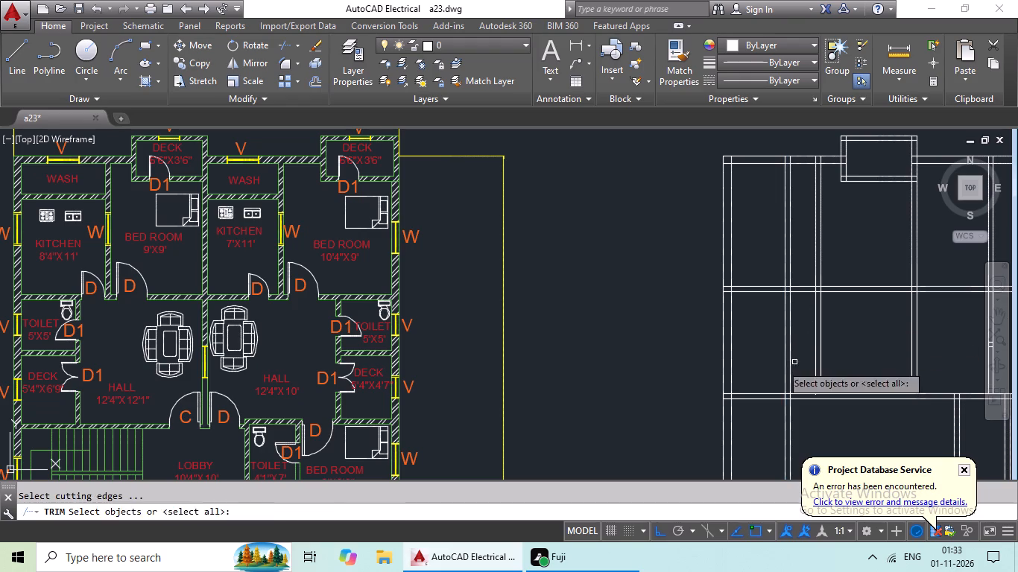
scroll(805, 429, "up", 2)
left_click_drag(819, 375, 724, 425)
left_click(724, 425)
scroll(758, 398, "down", 3)
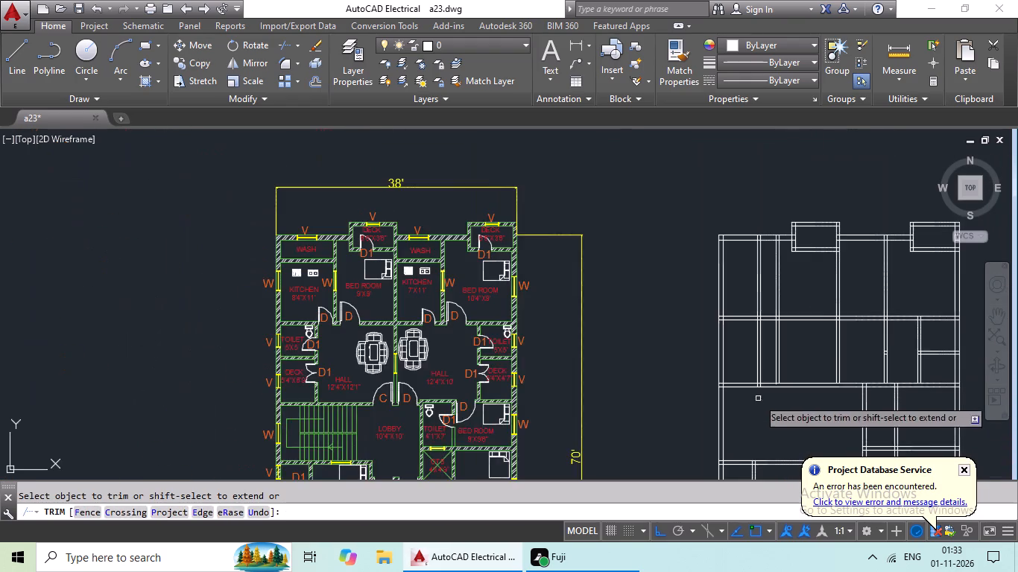
middle_click_drag(756, 413, 704, 311)
scroll(723, 331, "down", 1)
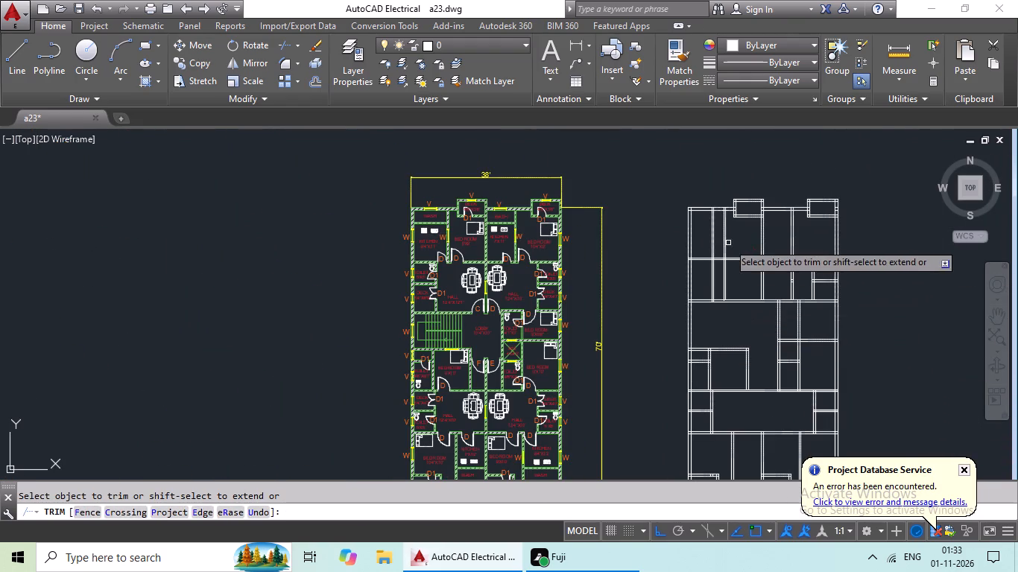
scroll(724, 241, "up", 5)
left_click_drag(726, 234, 651, 308)
left_click(651, 308)
scroll(683, 261, "down", 1)
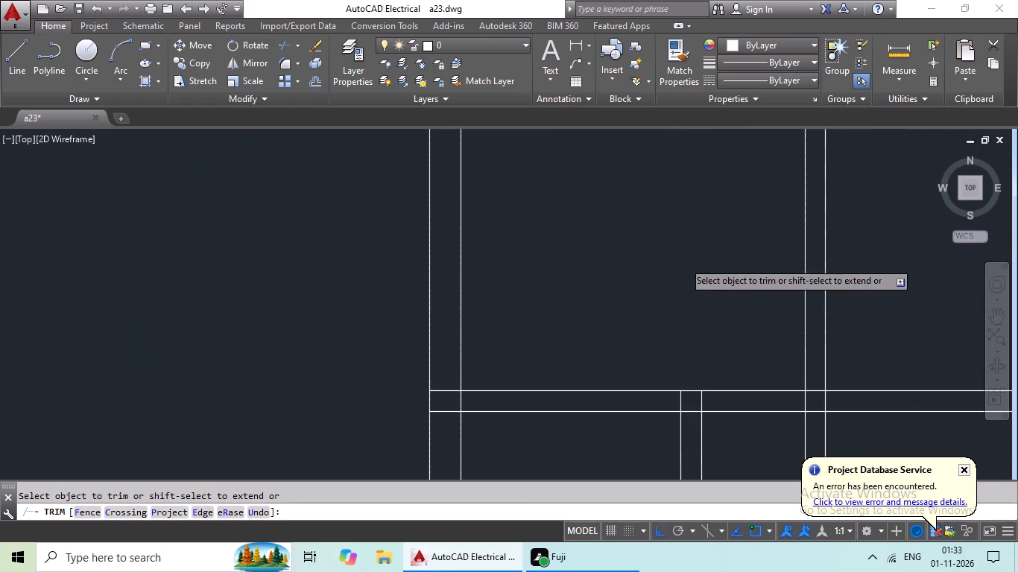
scroll(683, 261, "down", 2)
middle_click_drag(687, 329, 718, 280)
middle_click_drag(678, 308, 714, 296)
key("Escape")
Offset the upper line of the hall's lower wall 6'9" upward for the left deck's upper wall.
middle_click_drag(717, 294, 734, 293)
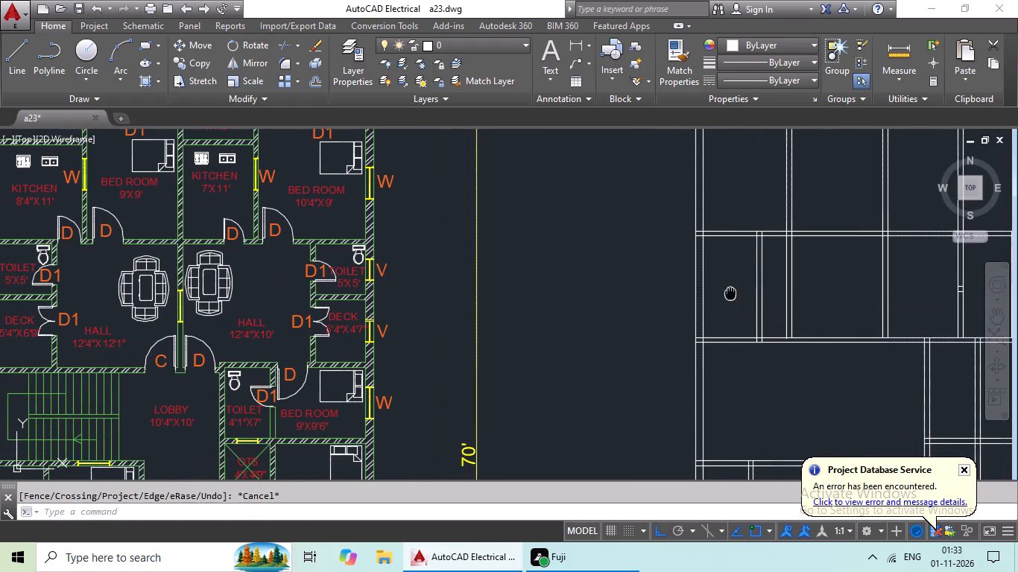
middle_click_drag(734, 293, 737, 293)
key("Escape")
middle_click(787, 296)
key("Escape")
key("Escape")
key("o")
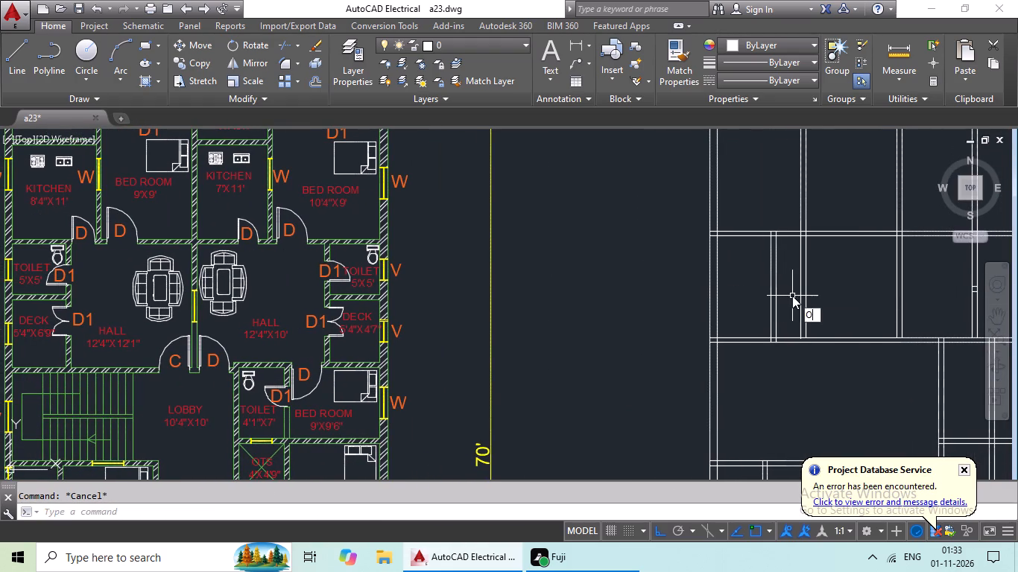
key("Return")
type("6'9\"")
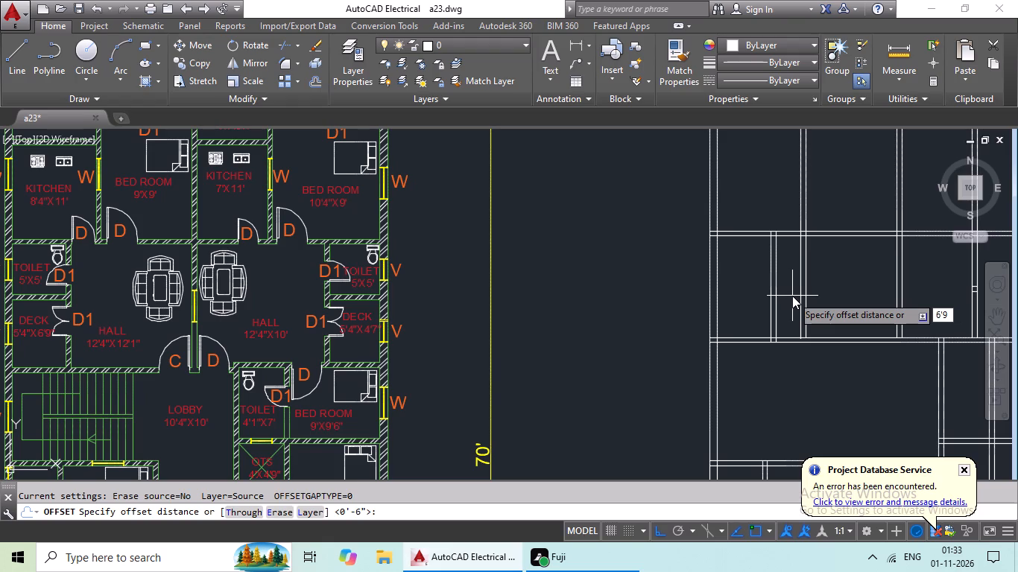
key("Return")
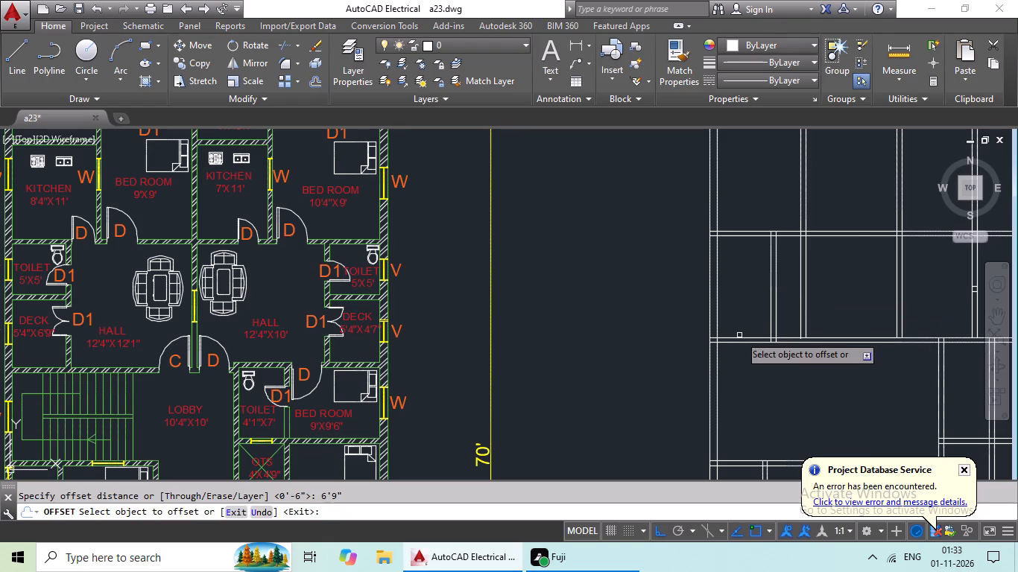
left_click_drag(739, 339, 753, 307)
left_click(756, 295)
middle_click_drag(761, 297, 730, 308)
scroll(730, 302, "down", 1)
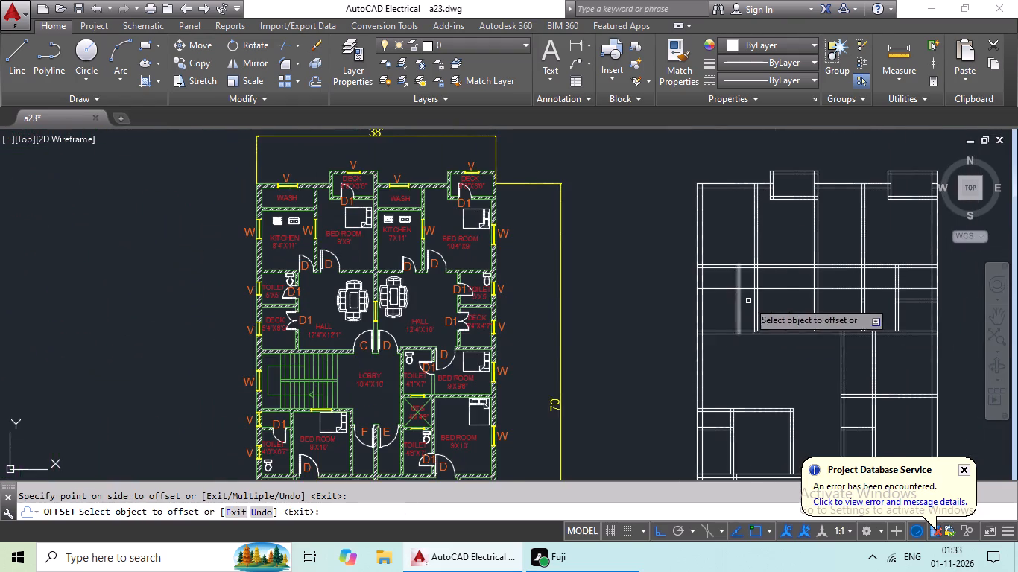
middle_click_drag(759, 301, 778, 297)
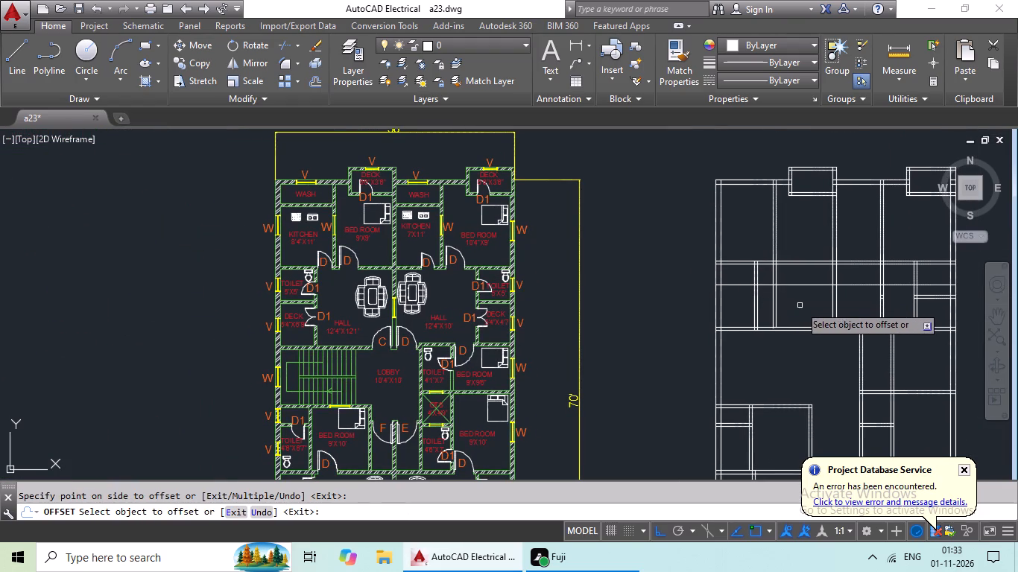
scroll(755, 286, "up", 1)
middle_click_drag(761, 273, 675, 310)
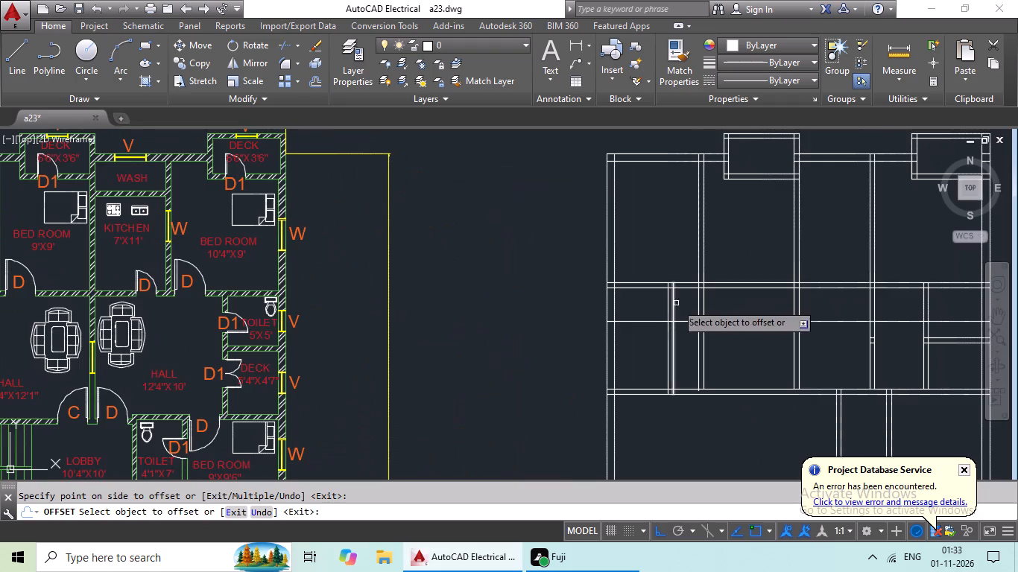
scroll(683, 298, "up", 2)
left_click_drag(691, 217, 668, 307)
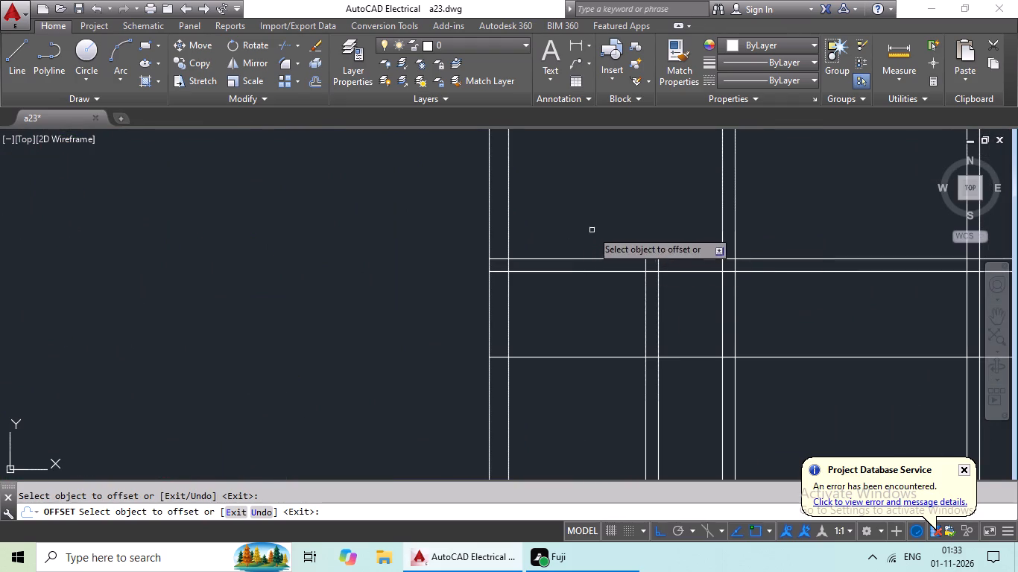
key("Escape")
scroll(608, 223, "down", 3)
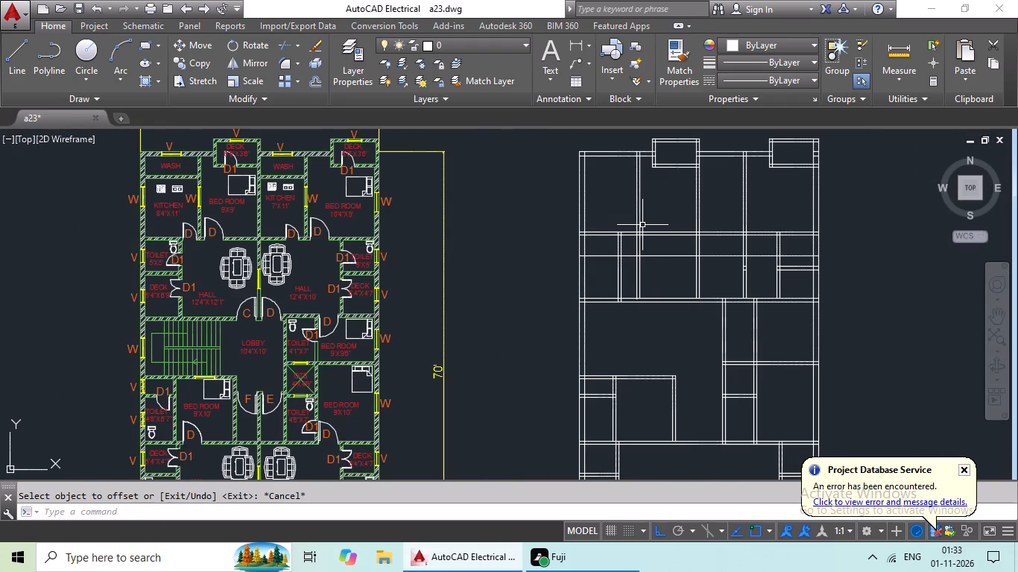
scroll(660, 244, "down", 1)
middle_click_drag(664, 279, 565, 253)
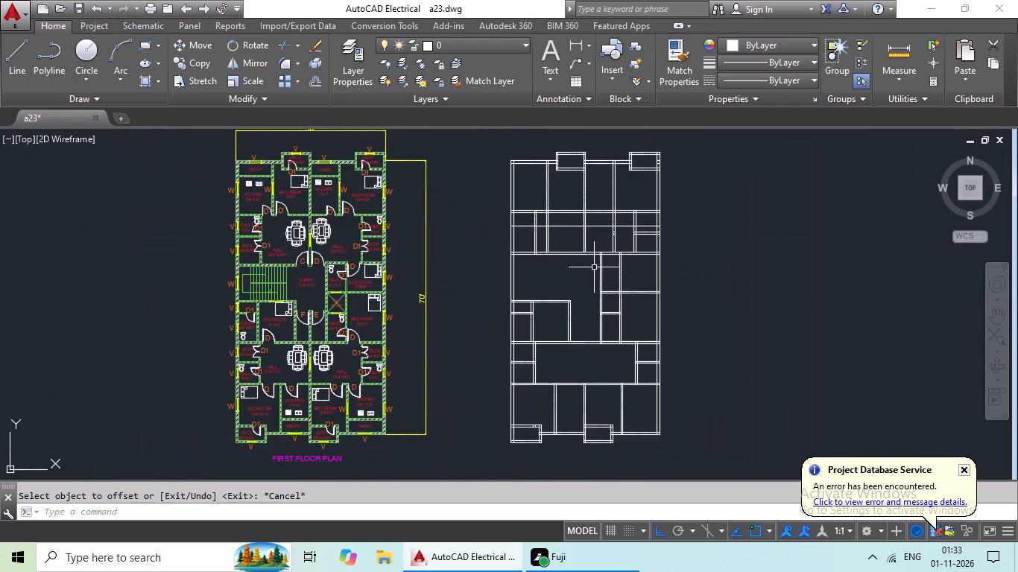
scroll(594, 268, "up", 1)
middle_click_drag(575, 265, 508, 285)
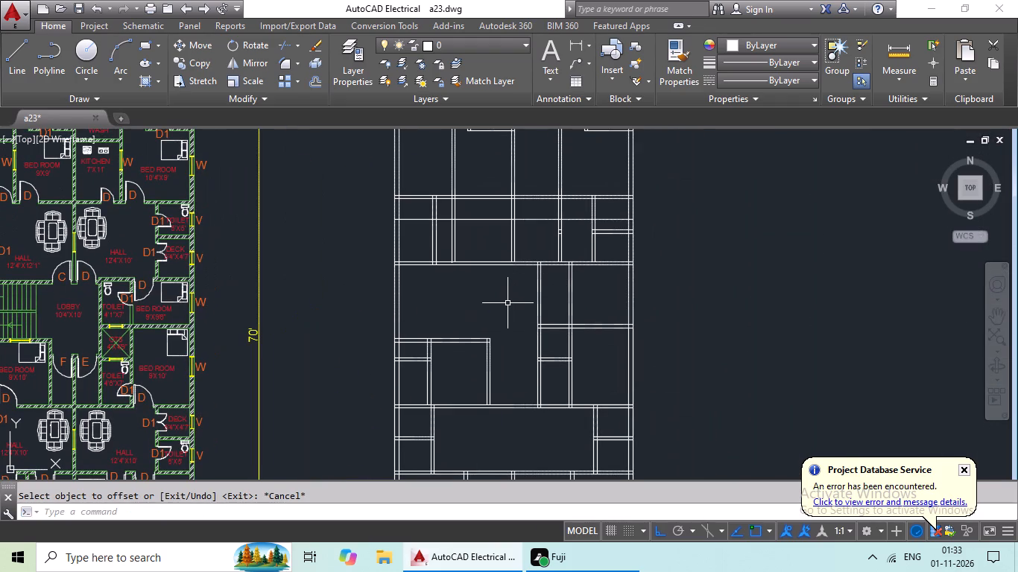
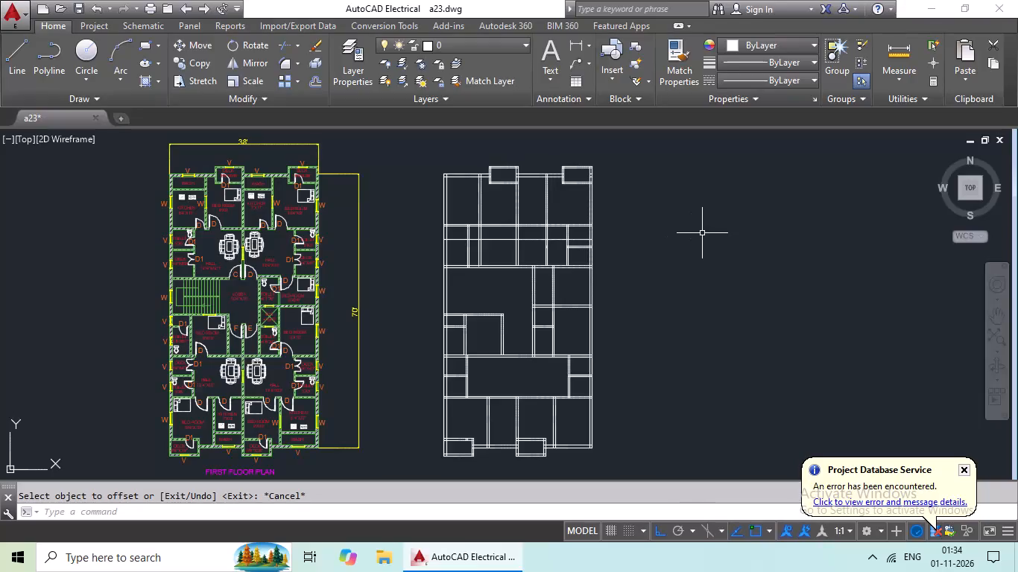
Erase the entire white wall-outline copy beside the first floor plan, including the leftover segments at its lower end.
key("Escape")
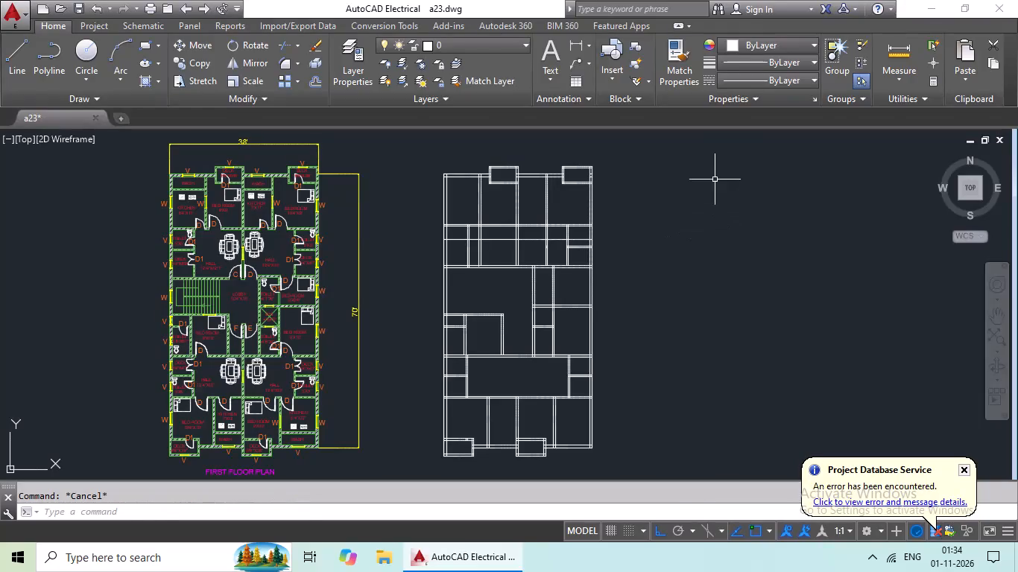
left_click_drag(715, 172, 645, 447)
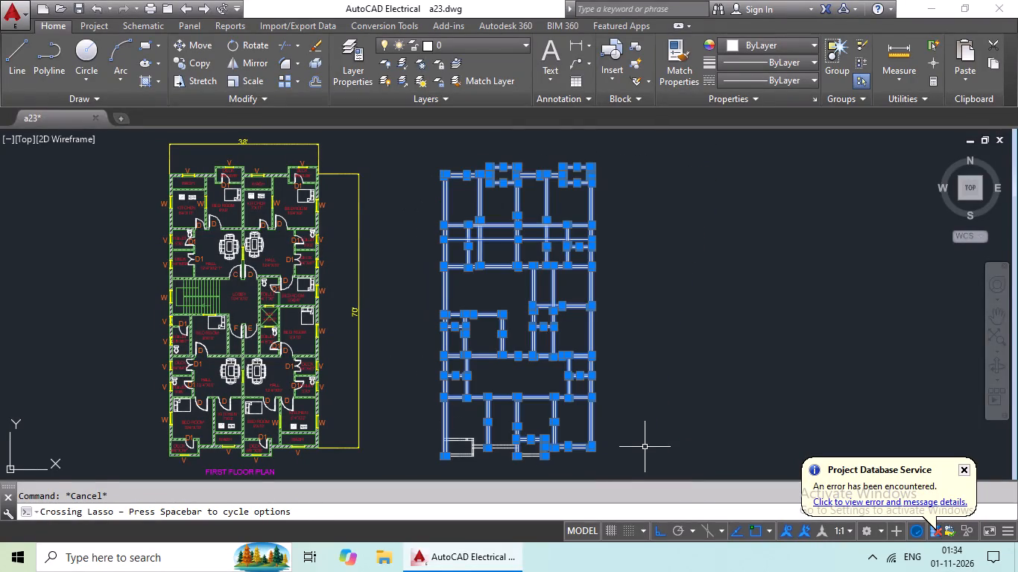
key("Delete")
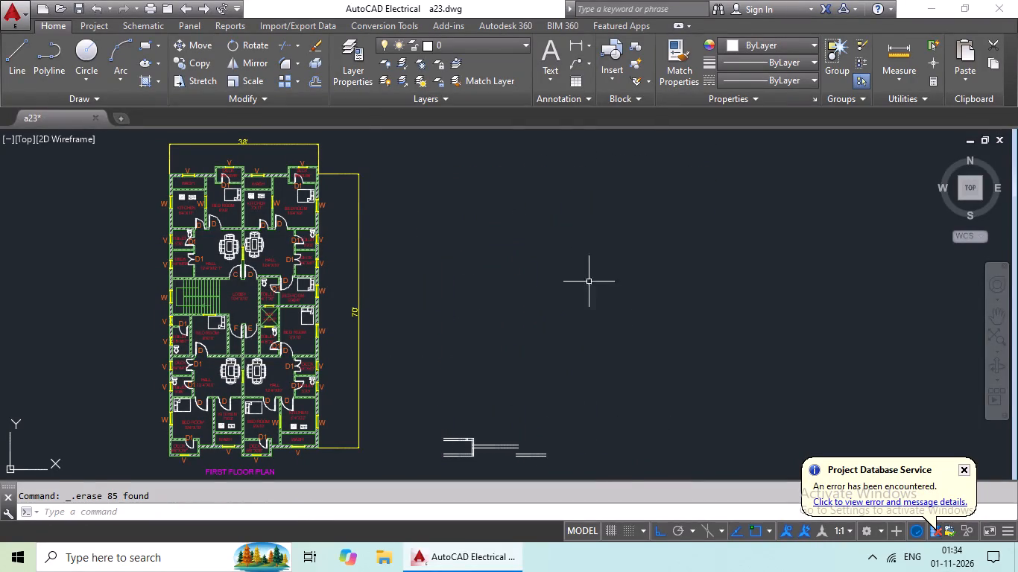
middle_click_drag(601, 334, 611, 197)
left_click_drag(604, 202, 559, 359)
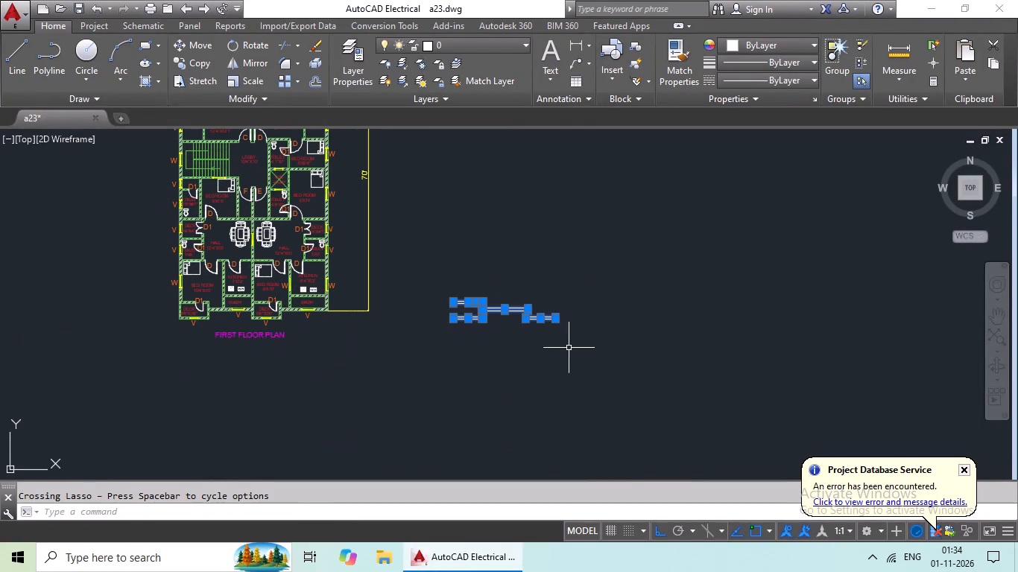
key("Delete")
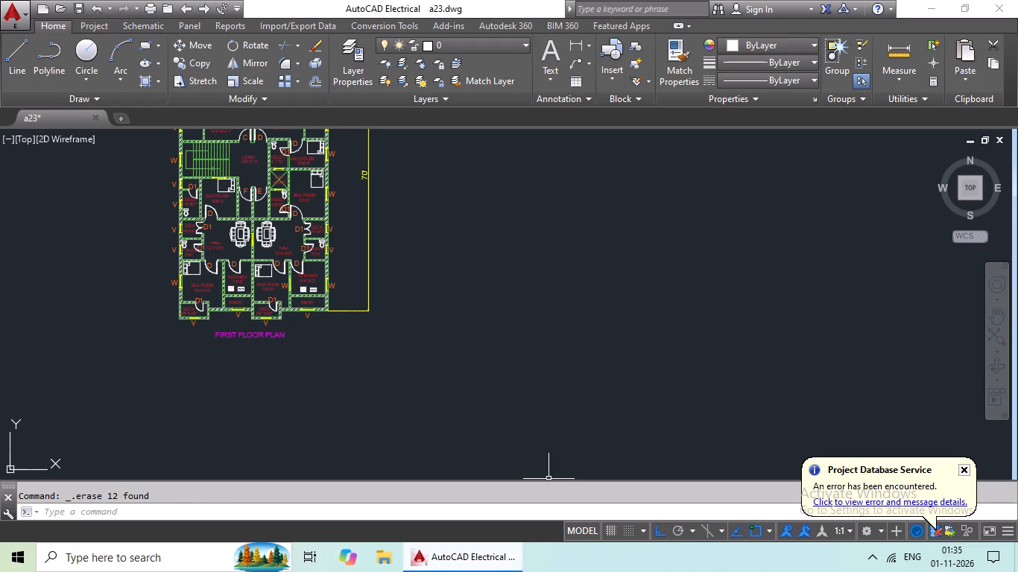
Switch from the drawing to the desktop and launch the Fuji application.
left_click(467, 559)
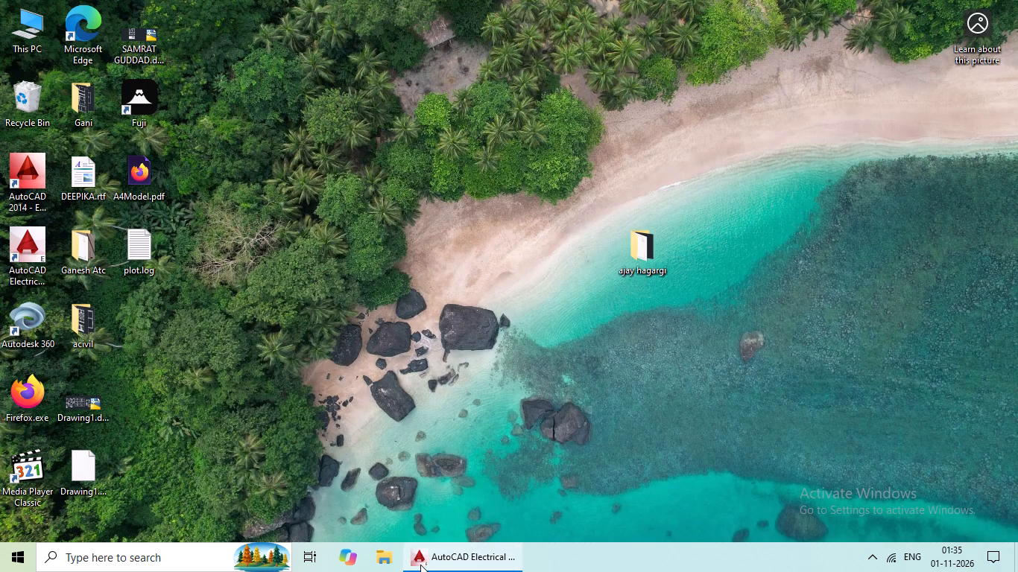
left_click(464, 564)
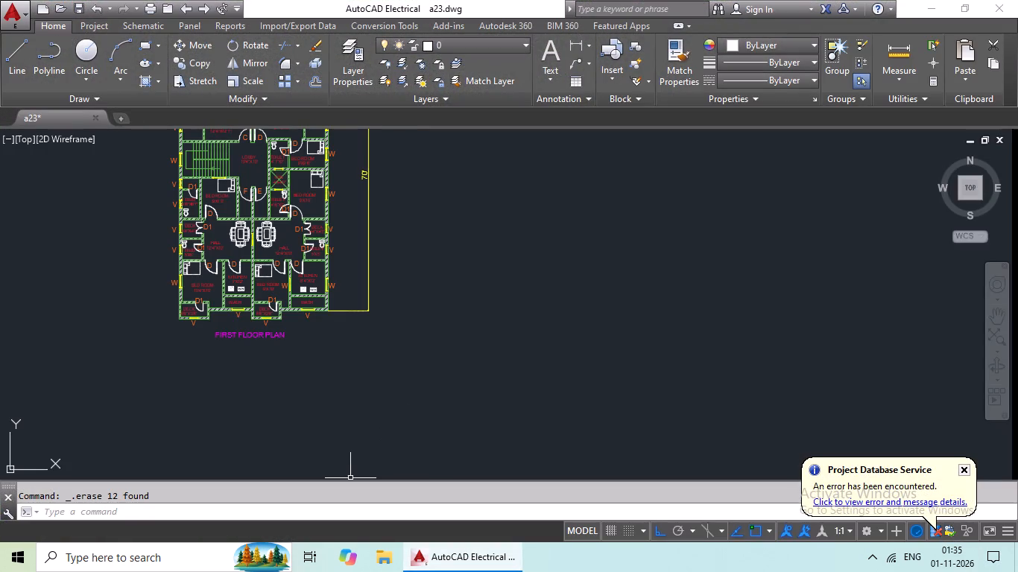
left_click(457, 563)
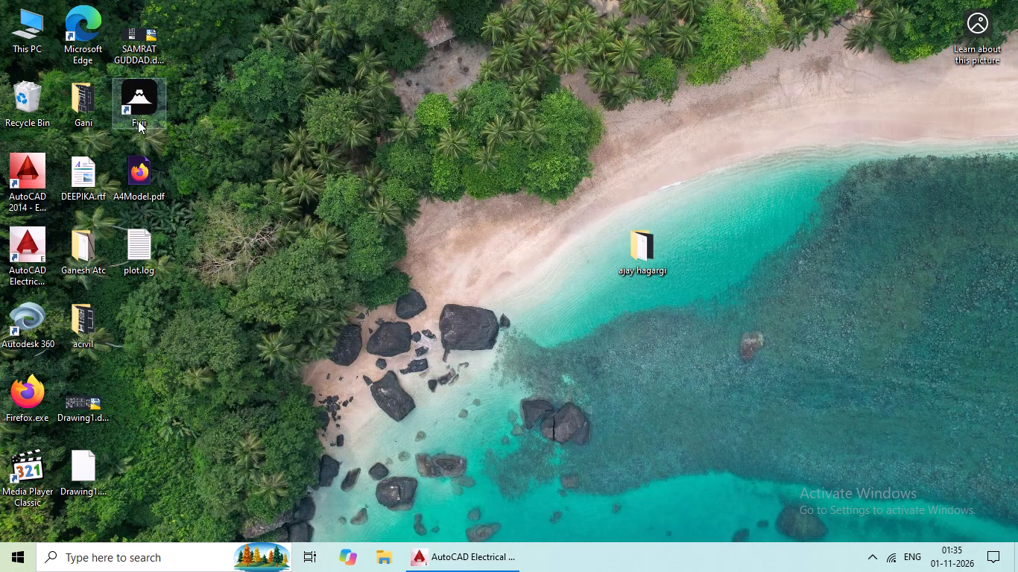
double_click(139, 107)
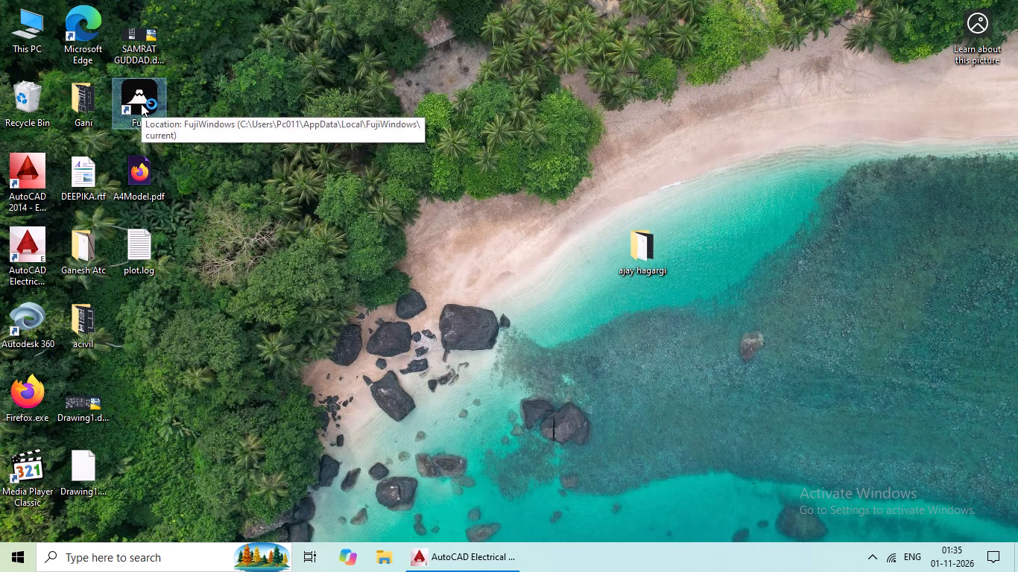
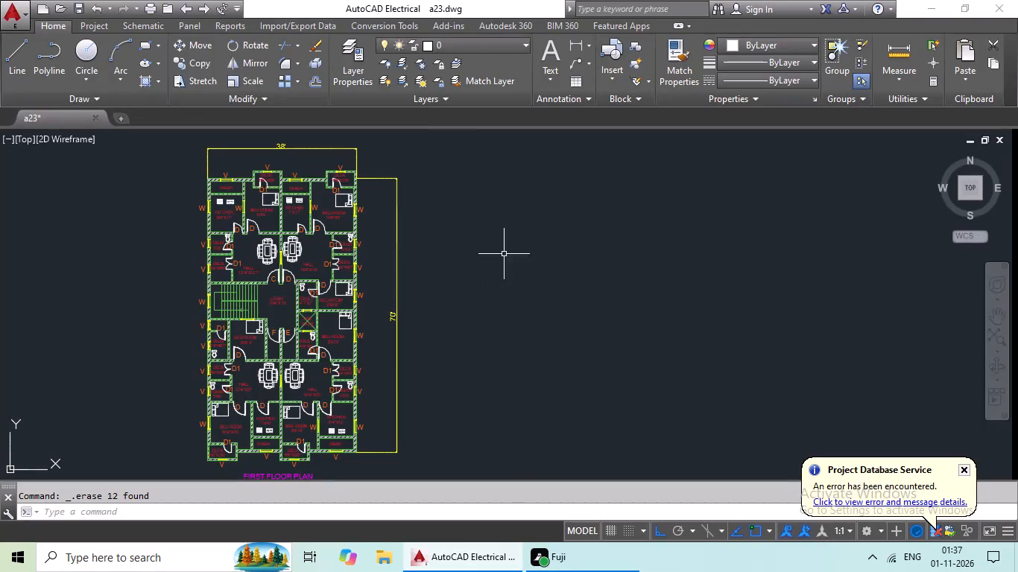
Starting about 24' beyond the 70' dimension and level with its upper end, draw a 38' horizontal line rightward and a 70' line down.
left_click(6, 46)
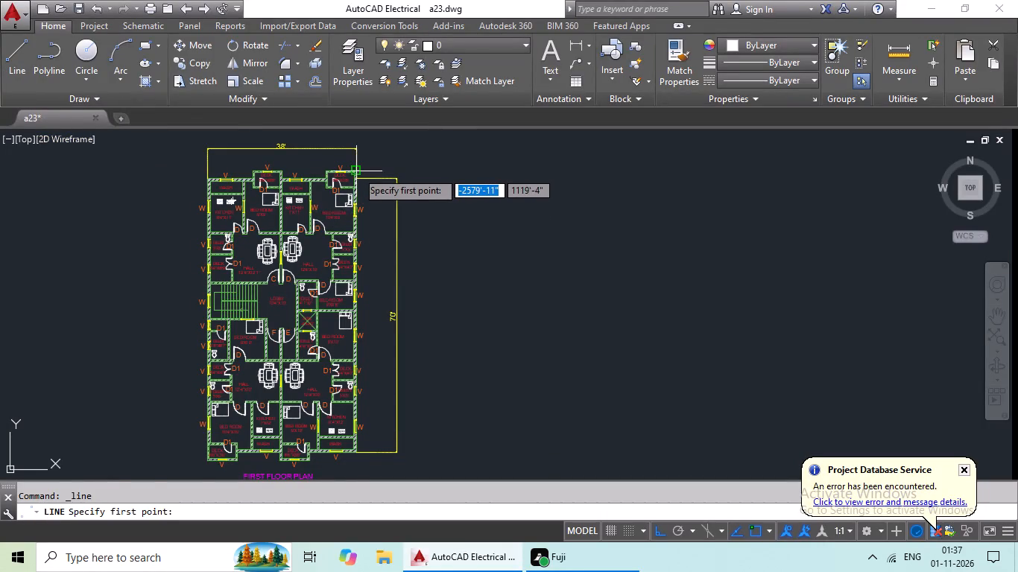
scroll(357, 171, "up", 1)
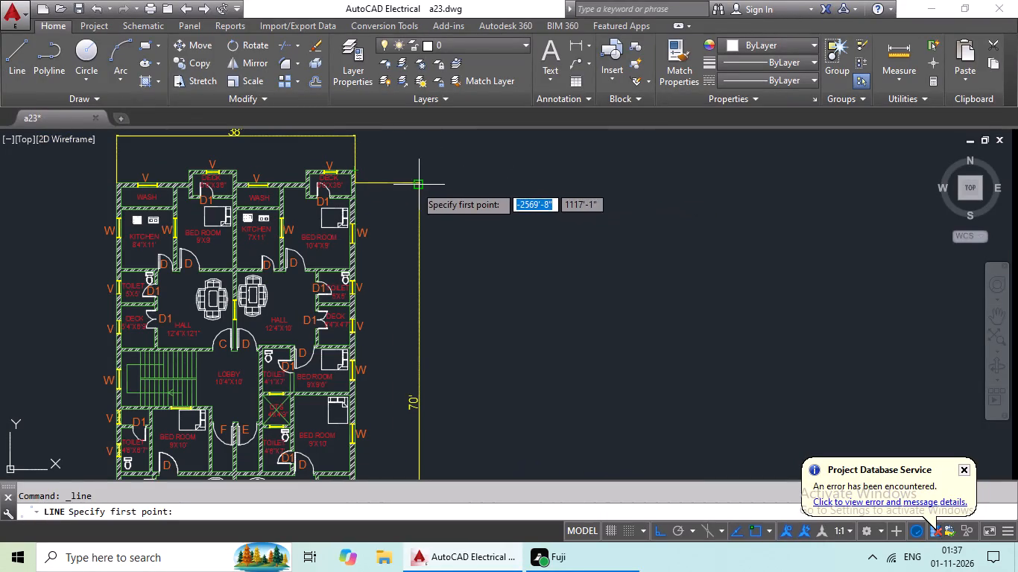
middle_click_drag(548, 186, 456, 191)
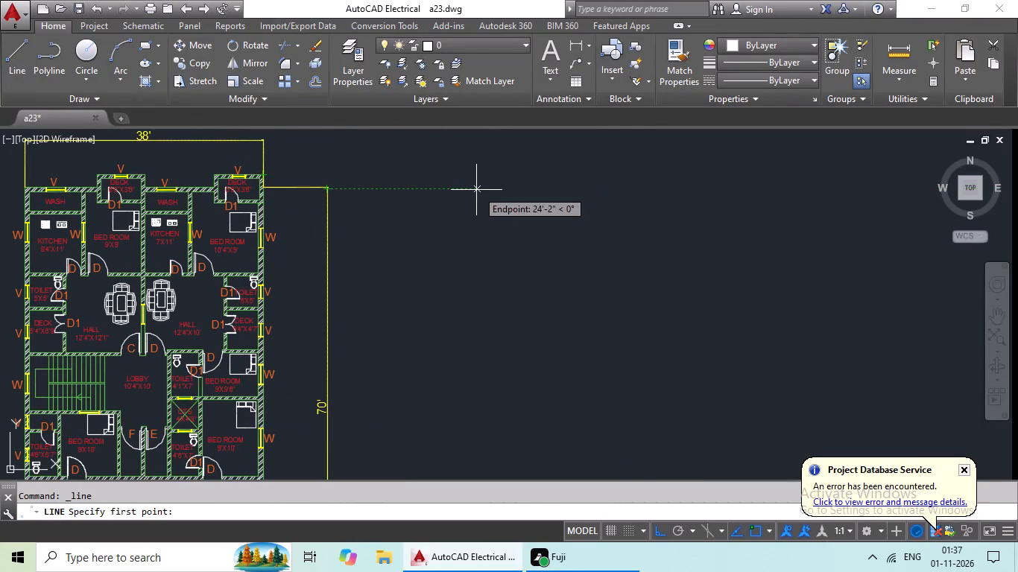
left_click(478, 187)
middle_click_drag(581, 195, 373, 209)
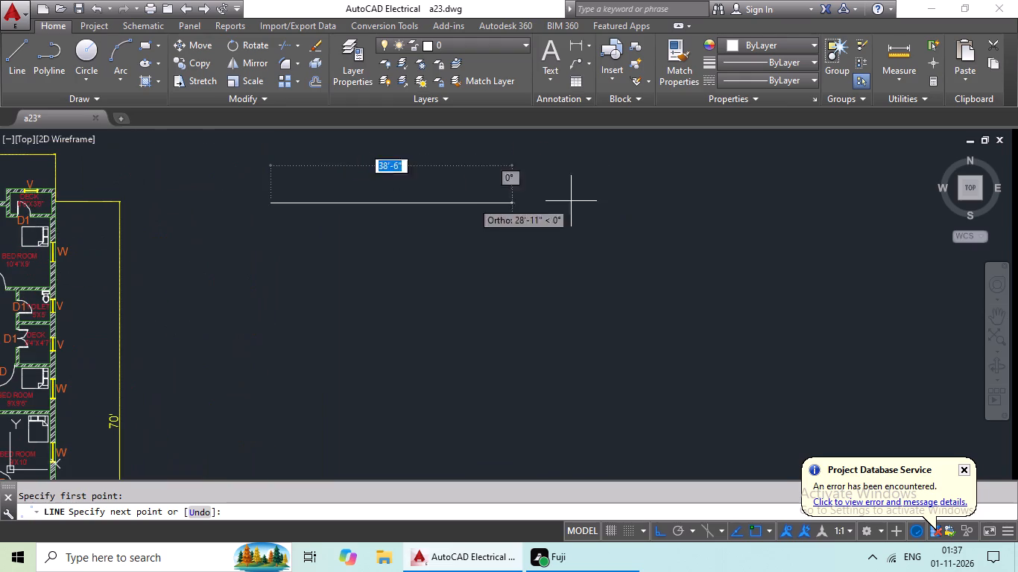
type("38'")
key("Return")
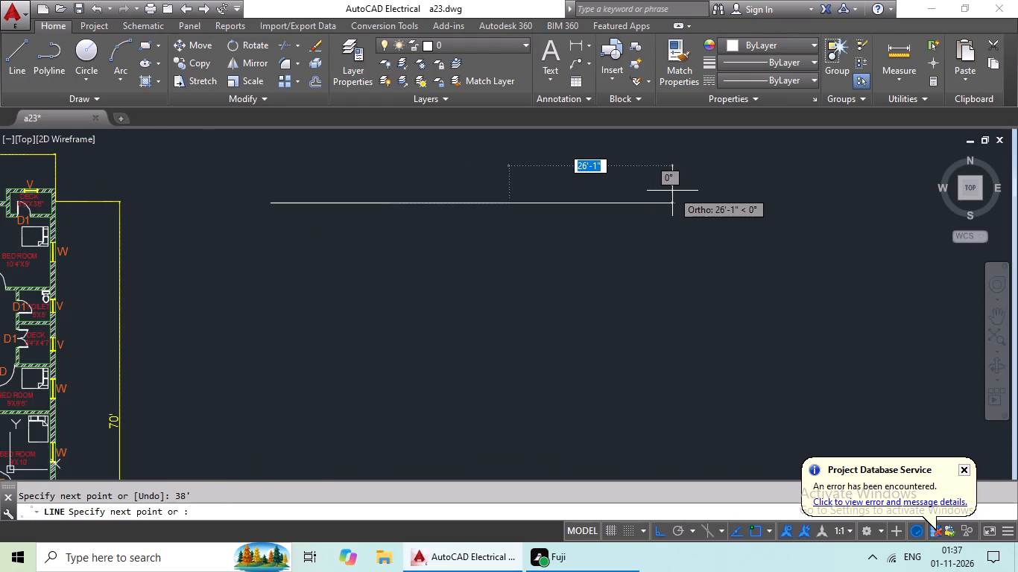
middle_click_drag(473, 404, 479, 290)
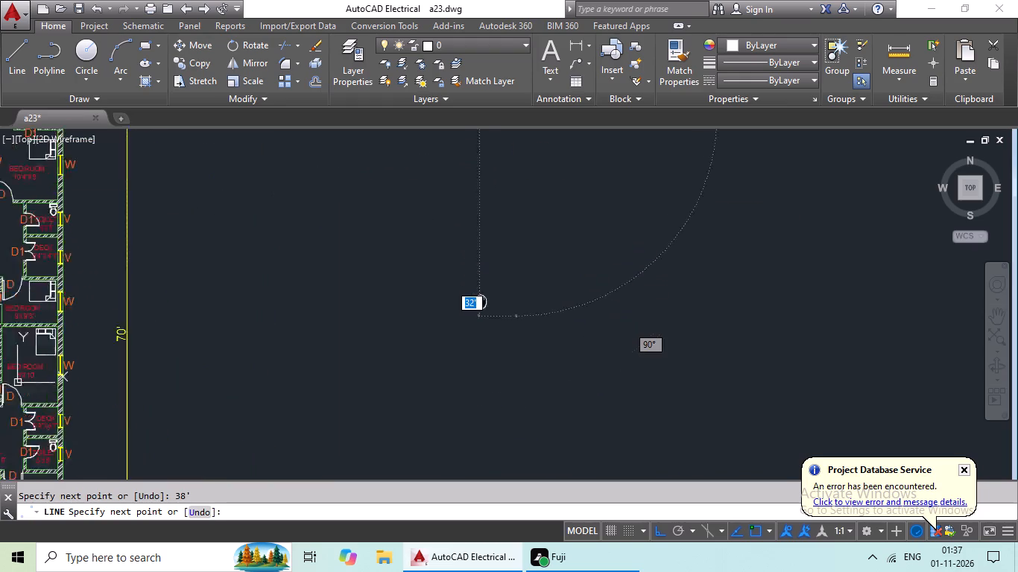
middle_click_drag(479, 290, 478, 277)
type("70'")
key("Return")
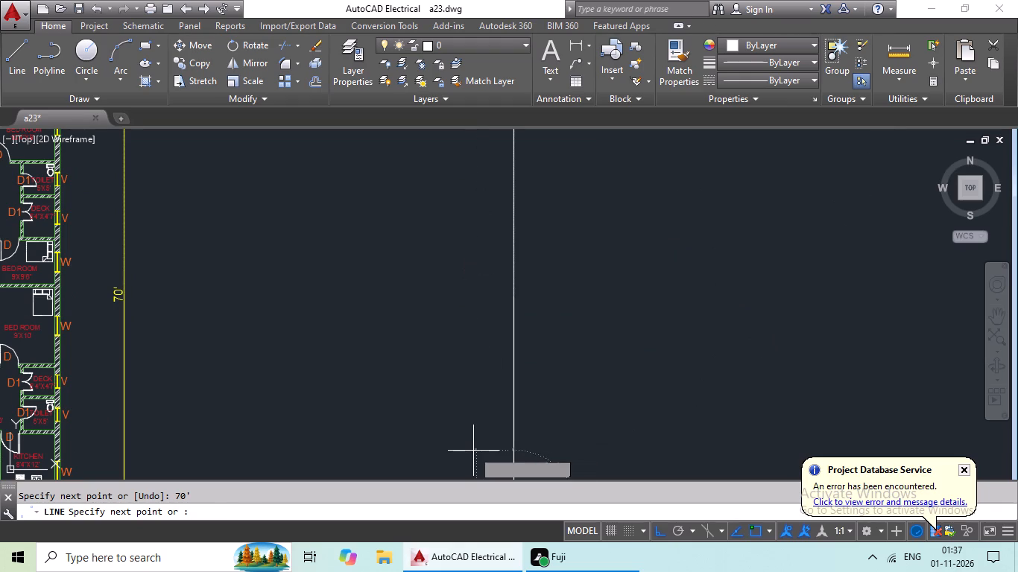
Complete the rectangular outline with a 38' bottom edge and a closing edge back up to the starting corner.
middle_click_drag(291, 428, 683, 402)
scroll(642, 412, "down", 2)
middle_click_drag(605, 425, 580, 426)
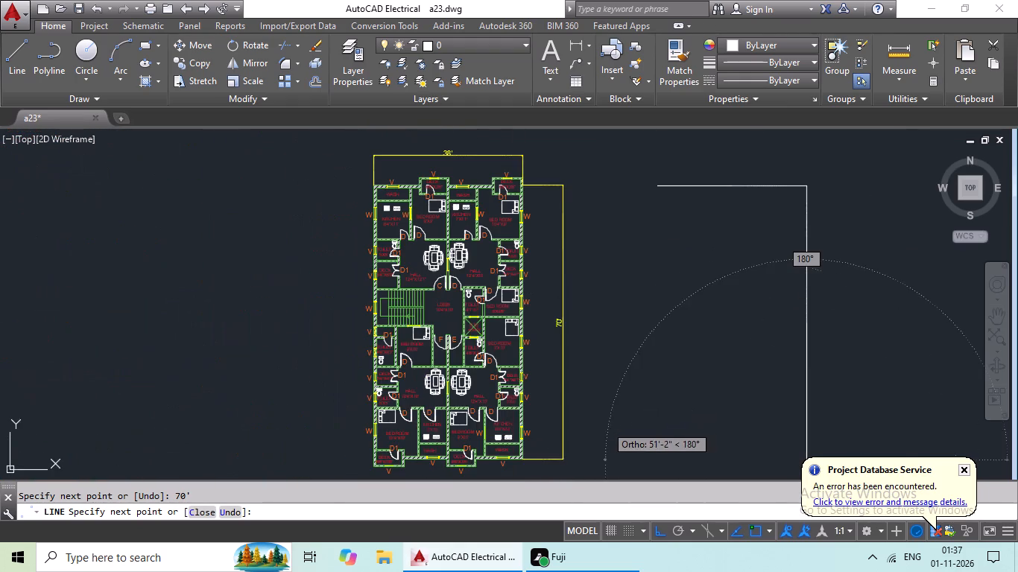
middle_click_drag(580, 426, 410, 436)
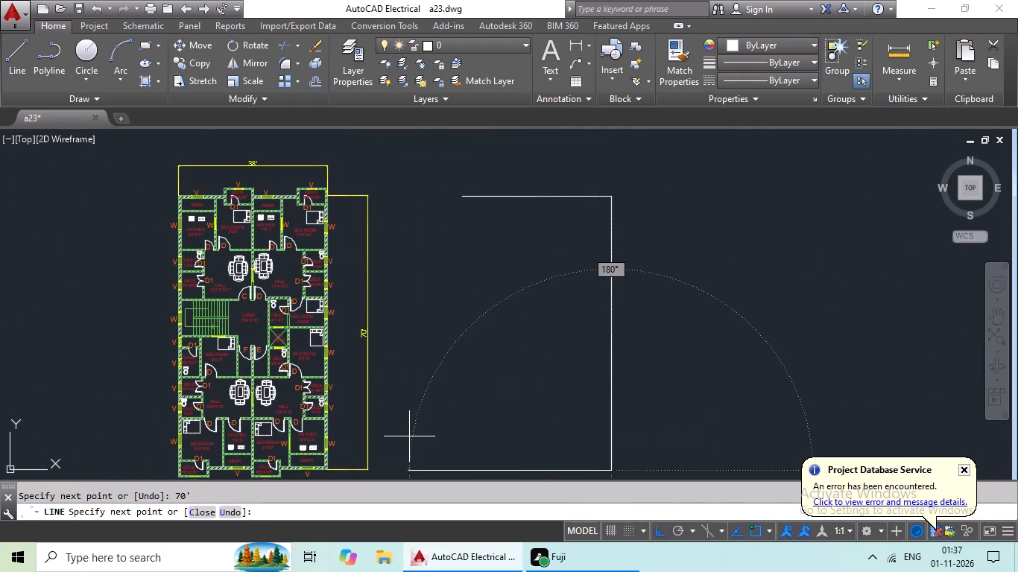
type("38'")
key("Return")
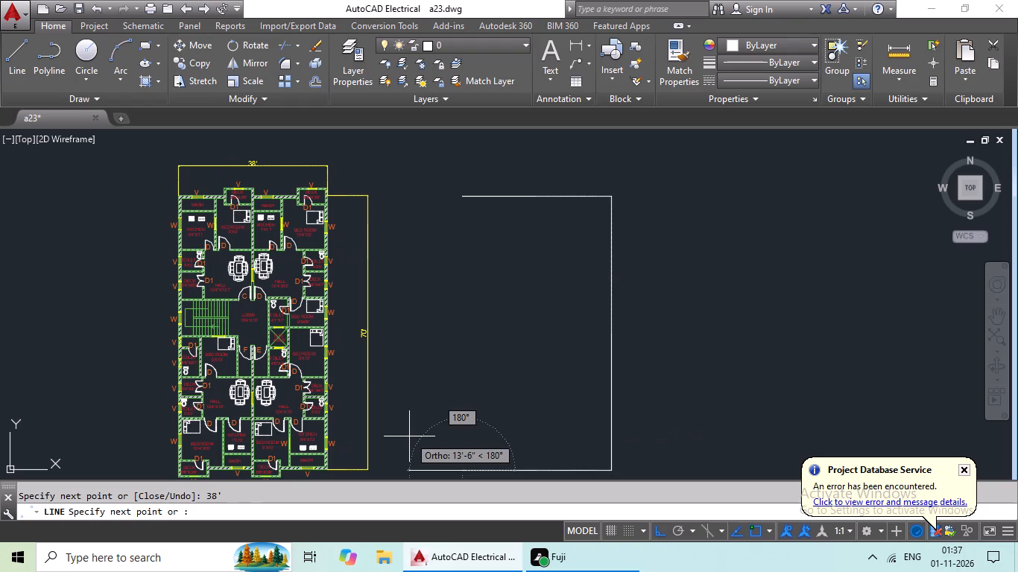
left_click(458, 198)
key("Escape")
middle_click_drag(519, 240, 470, 237)
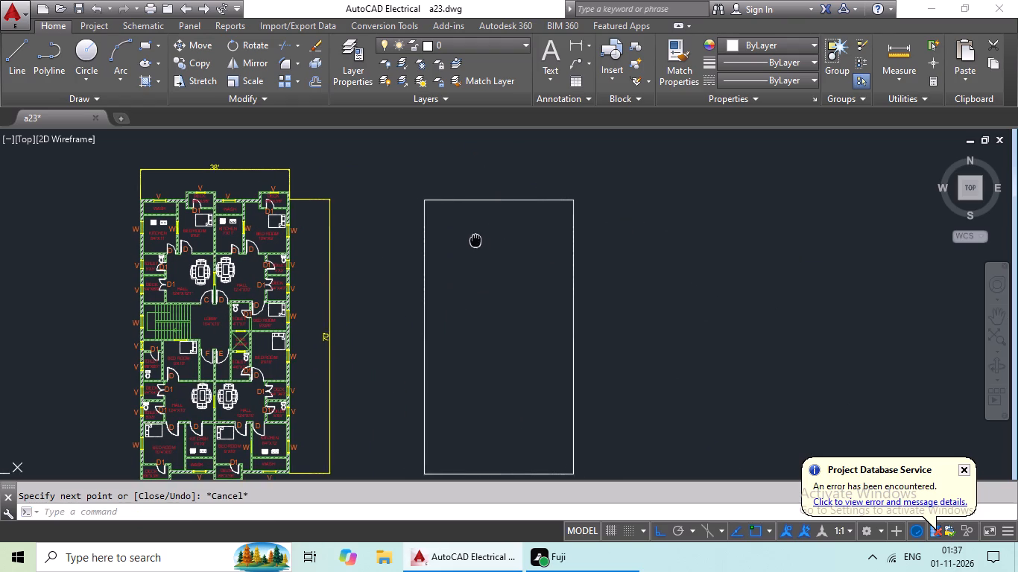
key("Escape")
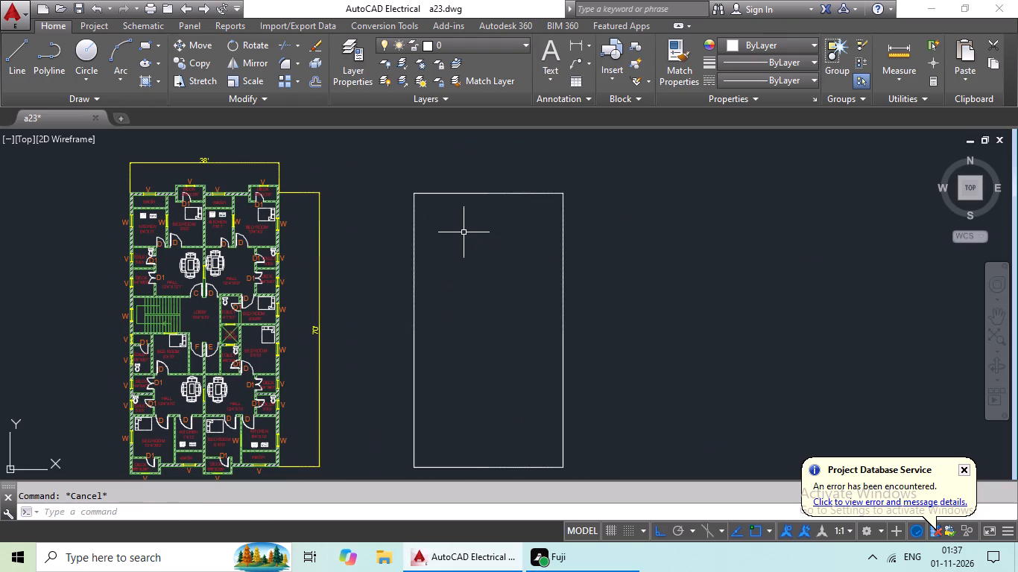
key("Escape")
key("Escape")
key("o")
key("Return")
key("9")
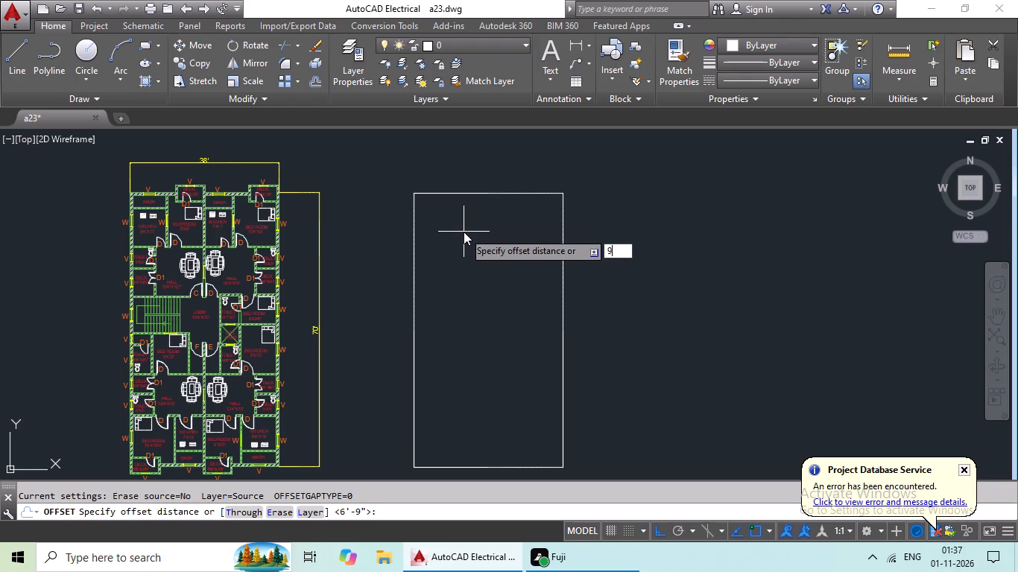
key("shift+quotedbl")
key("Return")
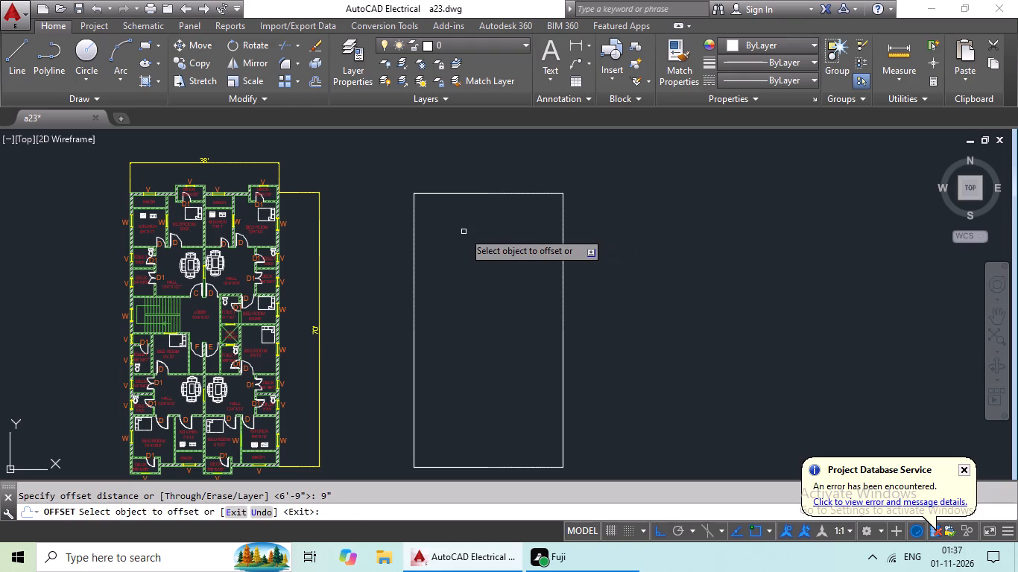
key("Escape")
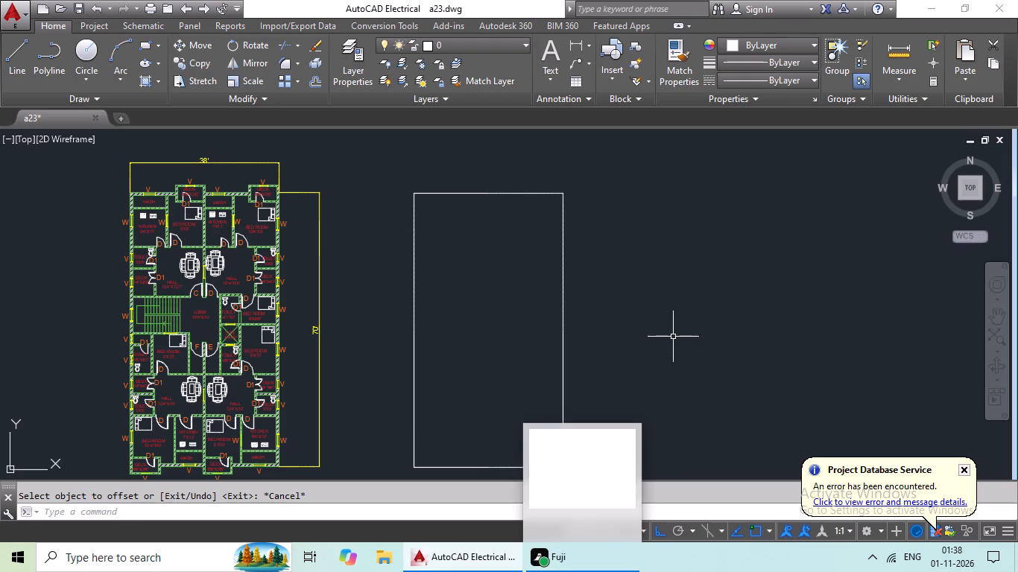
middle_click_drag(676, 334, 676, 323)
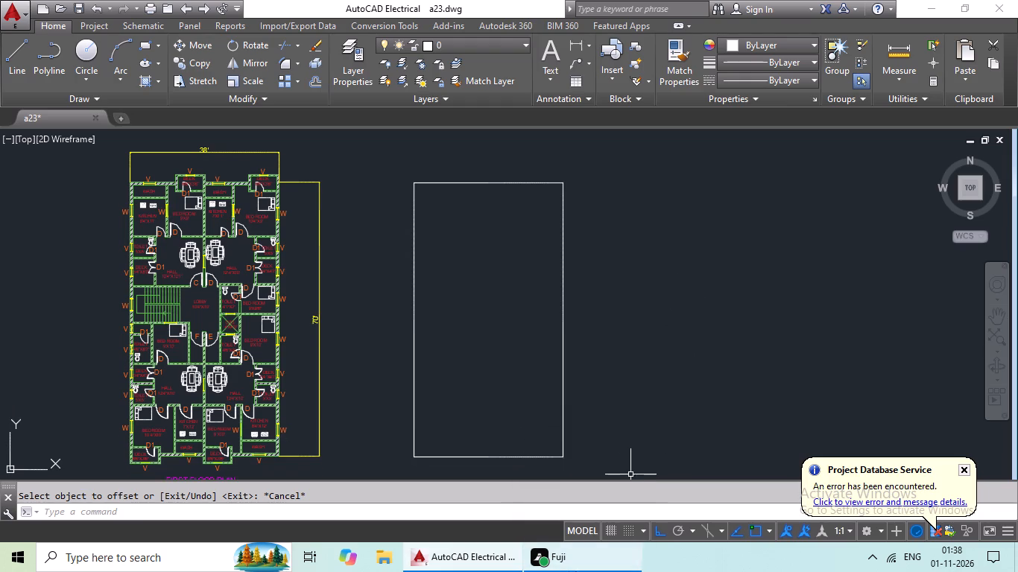
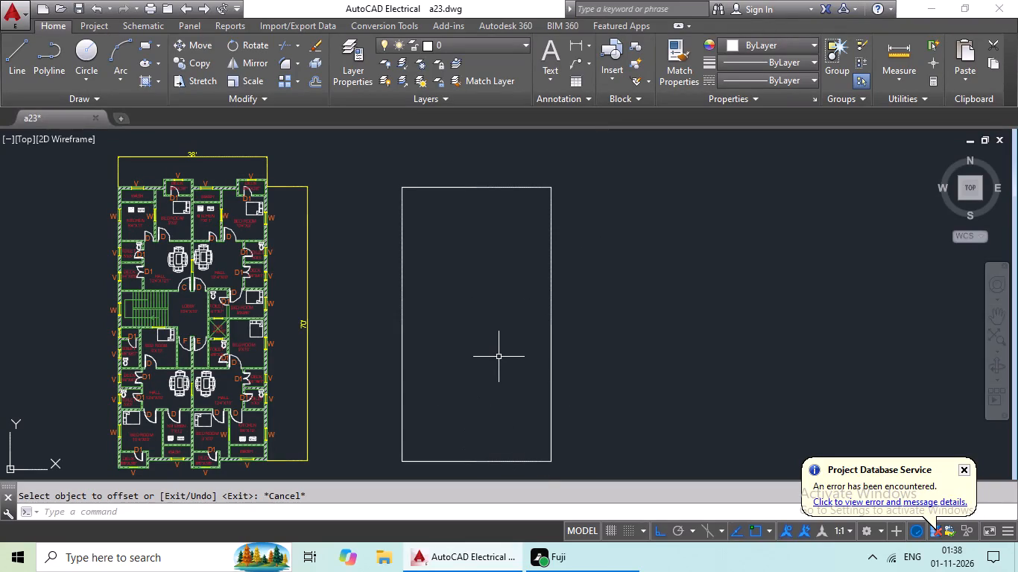
Offset all four edges of the new rectangular outline 9" inward to form the exterior walls.
key("Escape")
key("Escape")
key("o")
key("Return")
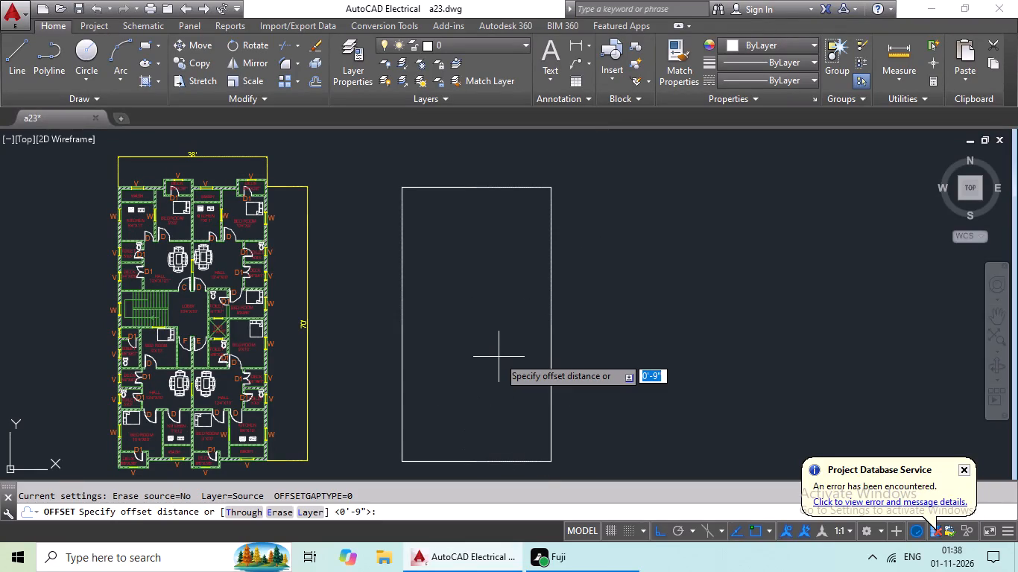
key("9")
key("shift+quotedbl")
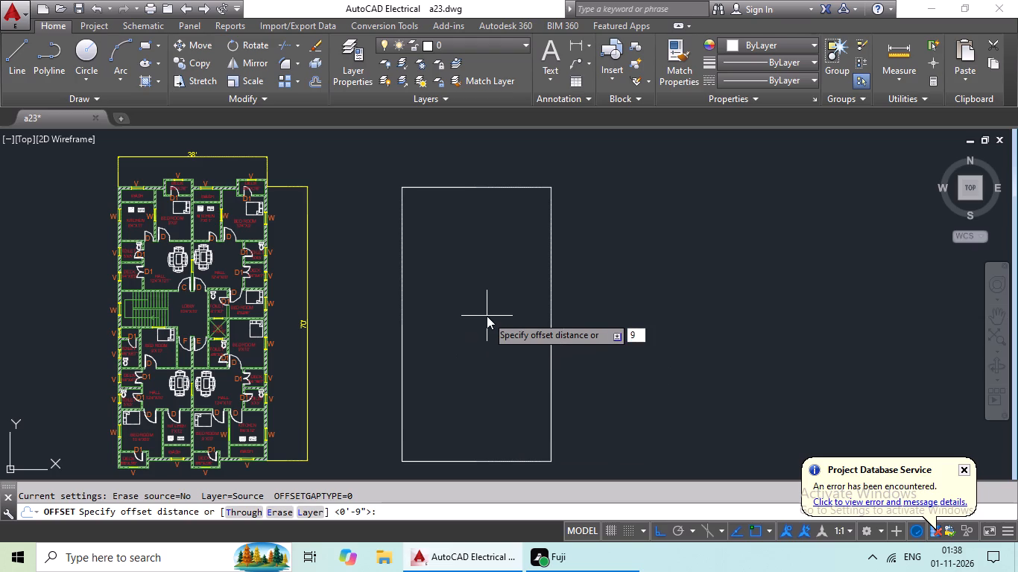
key("Return")
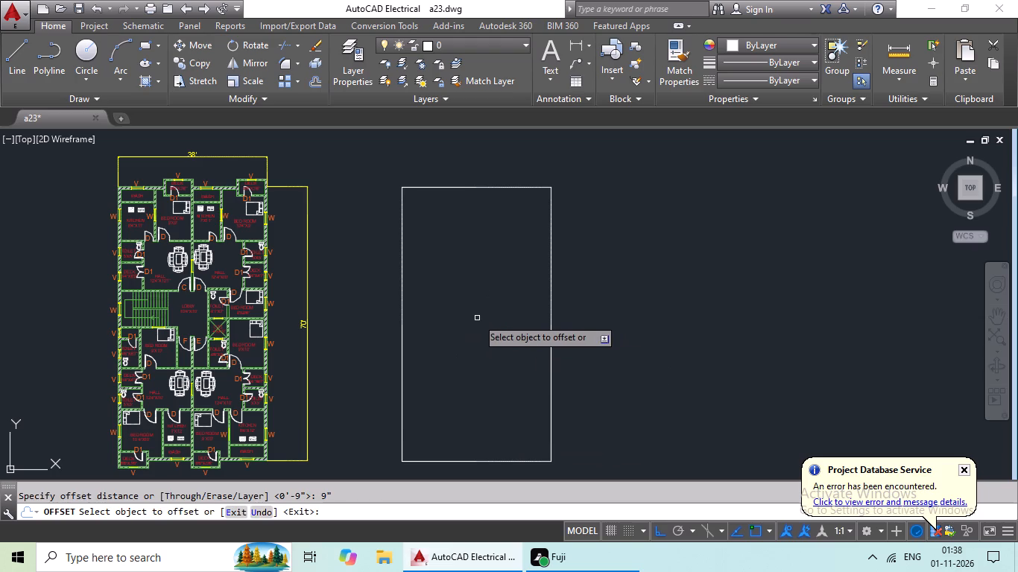
left_click(485, 185)
left_click_drag(476, 235, 477, 250)
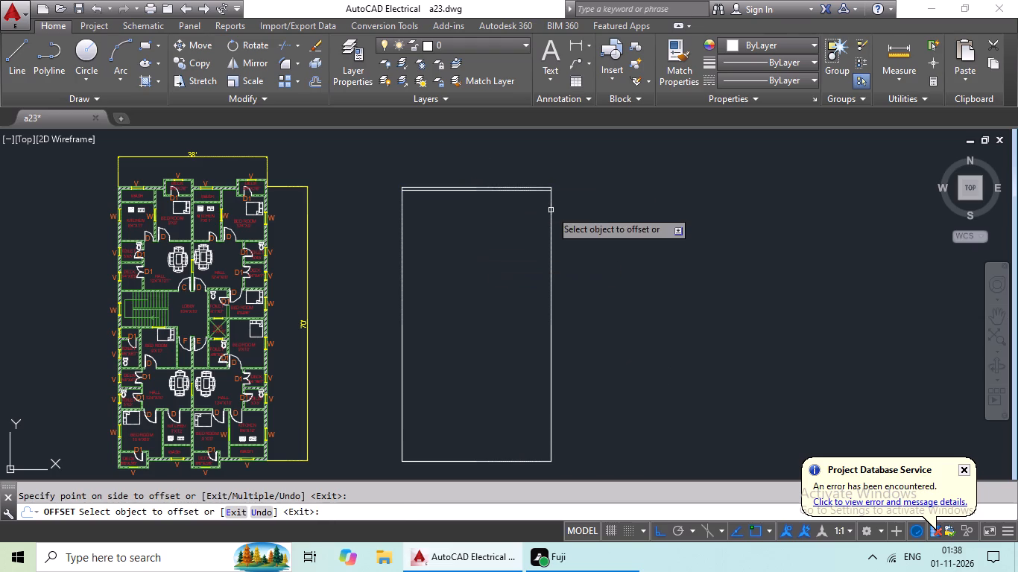
left_click_drag(551, 207, 543, 209)
left_click_drag(512, 223, 497, 247)
left_click(402, 286)
left_click_drag(442, 278, 448, 293)
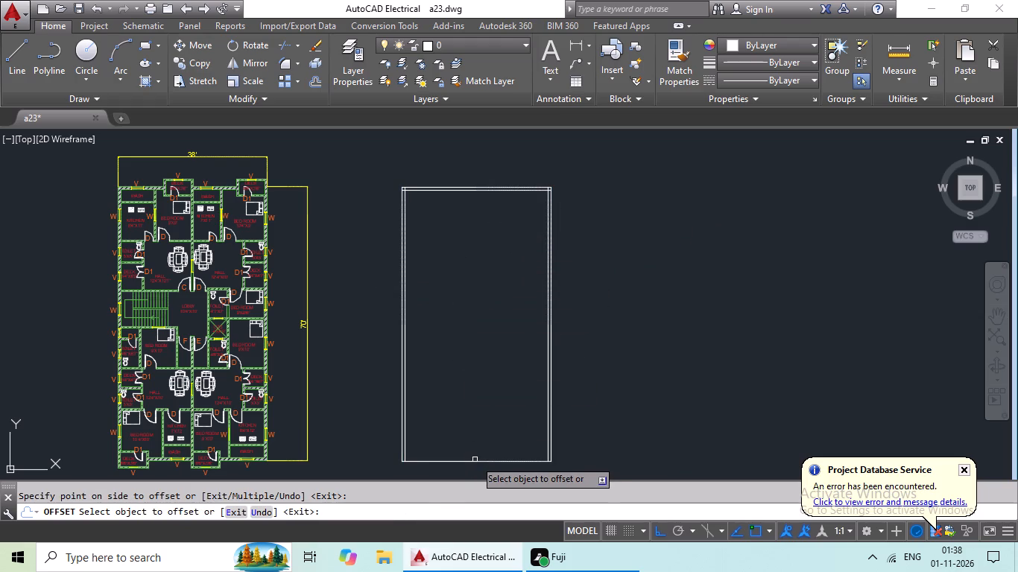
left_click(473, 463)
left_click(478, 419)
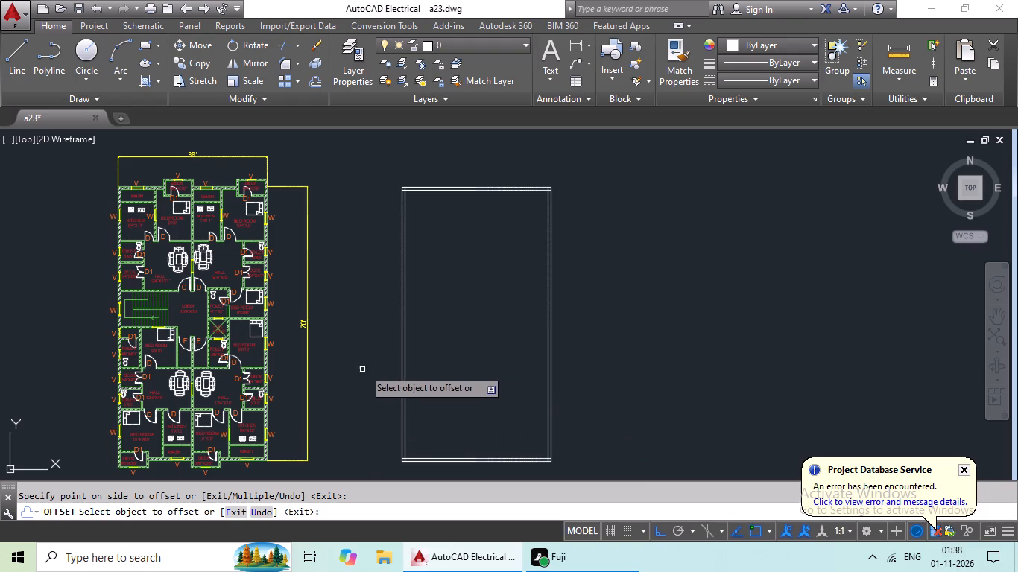
middle_click(463, 322)
key("Escape")
key("Escape")
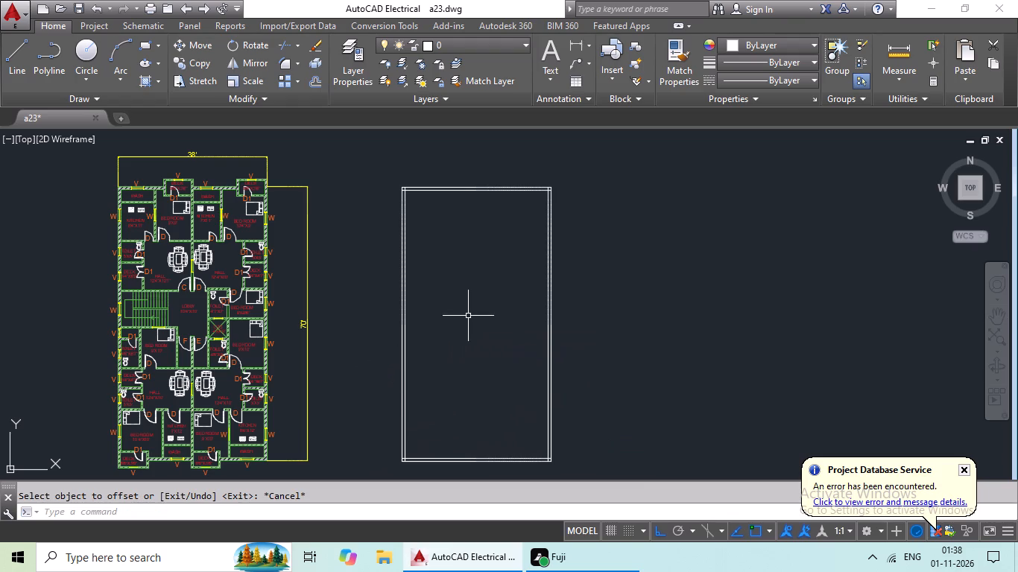
key("Escape")
key("Escape")
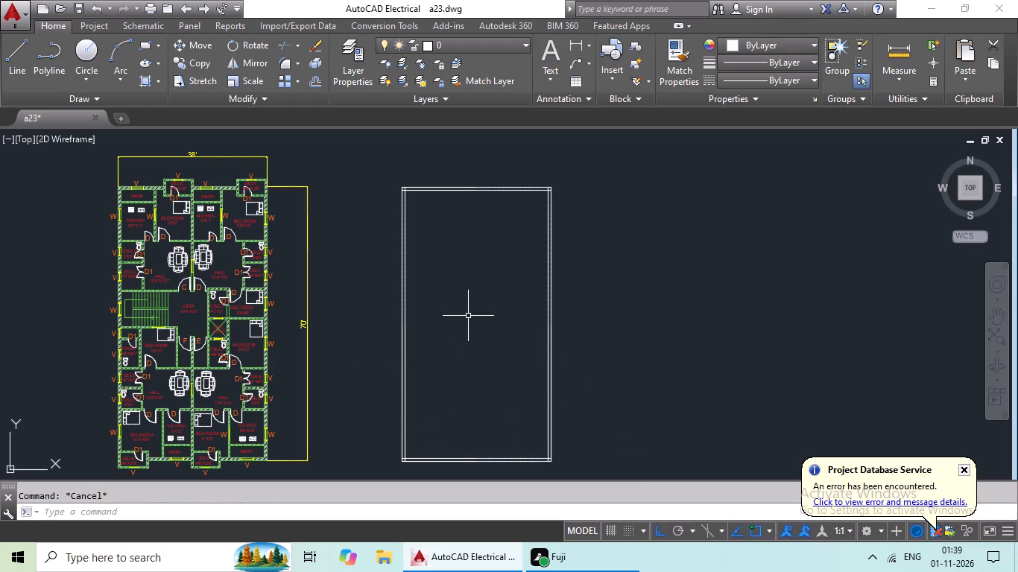
Offset the inner line of the left exterior wall 10'4" to the right, into the building.
key("Escape")
key("o")
key("Return")
key("Escape")
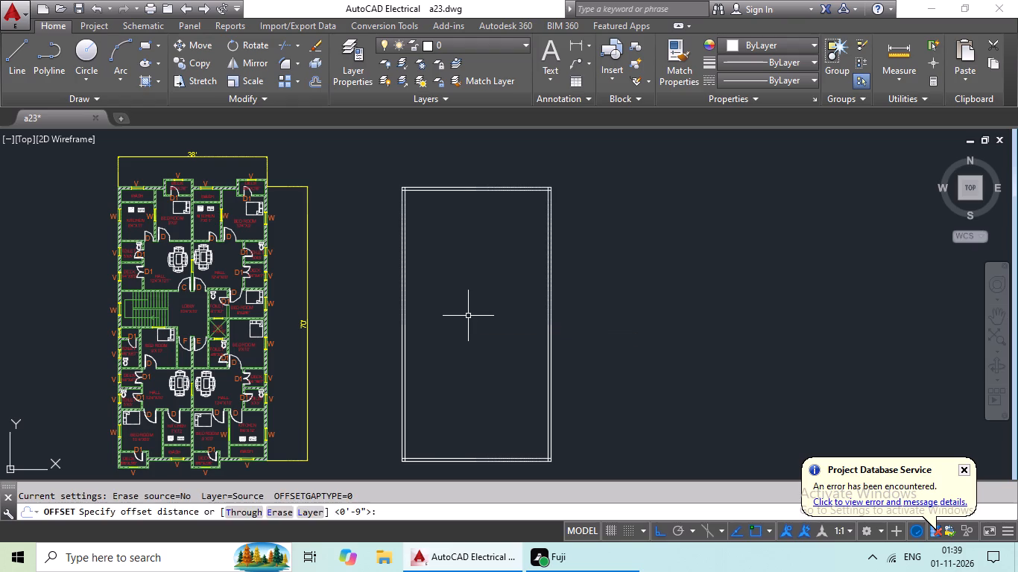
key("Escape")
key("o")
key("Return")
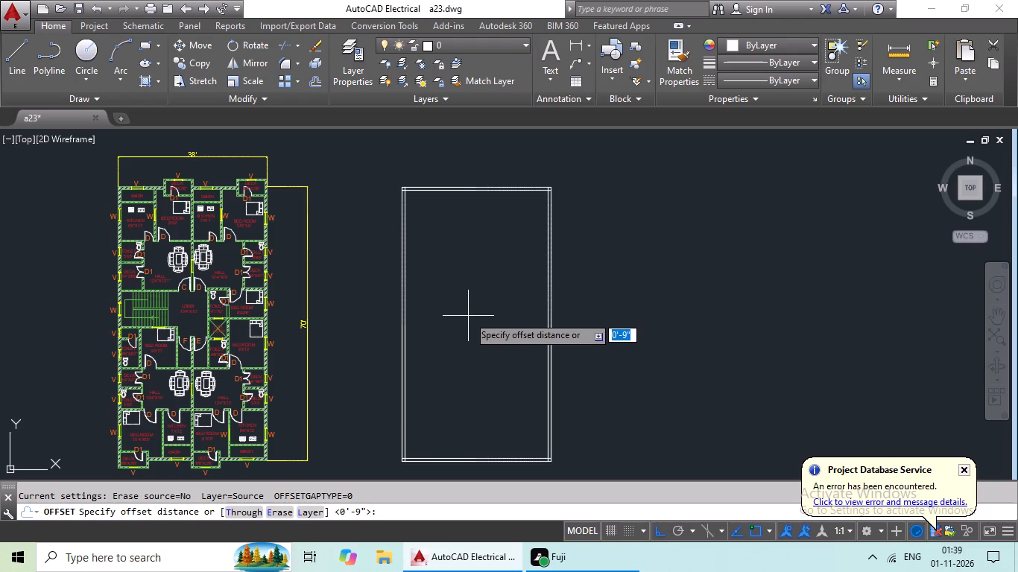
type("10'")
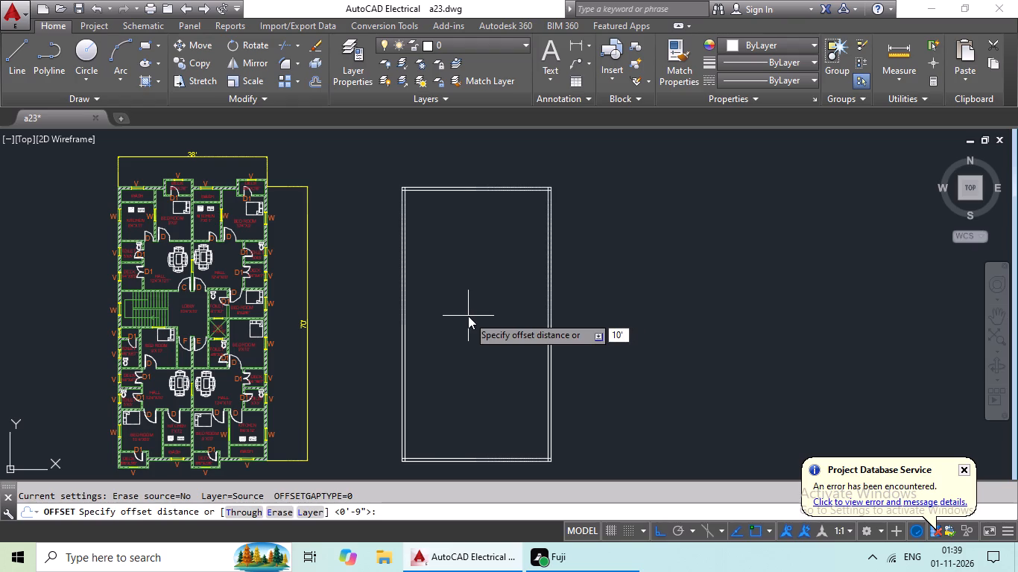
type("4\"")
key("Return")
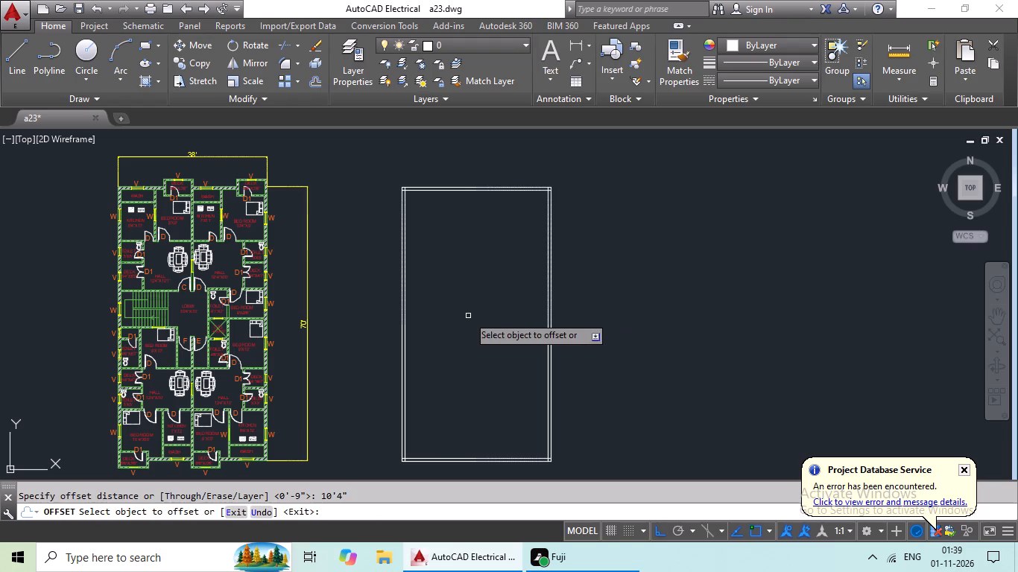
left_click_drag(406, 437, 405, 438)
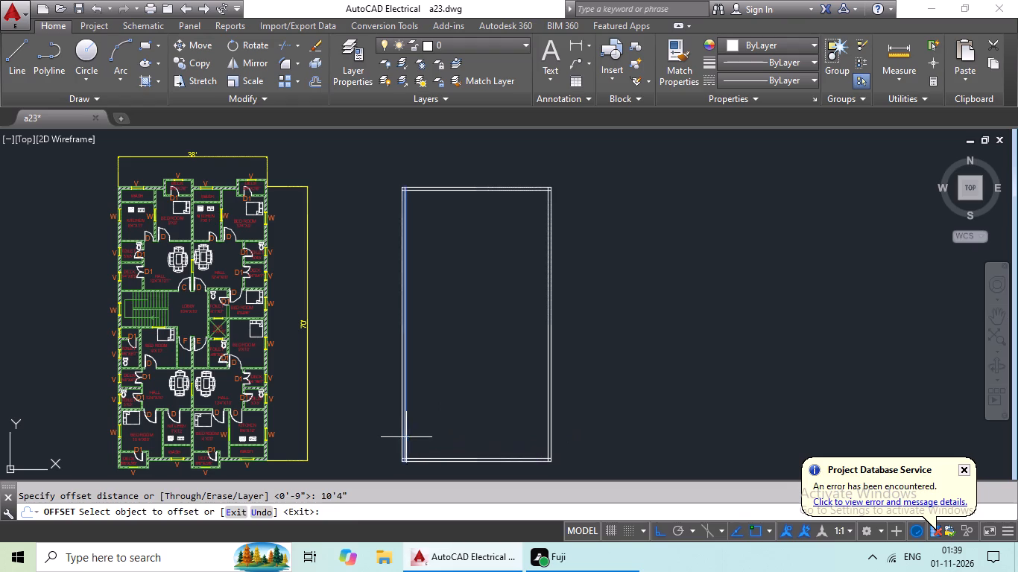
left_click_drag(405, 438, 482, 428)
left_click(530, 417)
key("Escape")
key("Escape")
key("Escape")
Offset the new vertical line 6" to the right to give the first partition wall its thickness.
key("o")
key("Return")
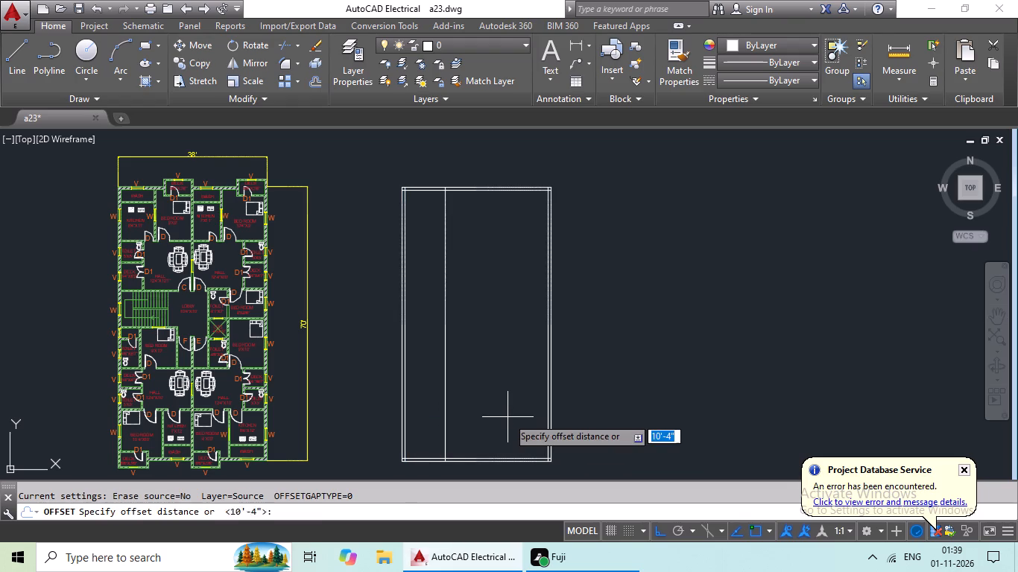
type("6\"")
key("Return")
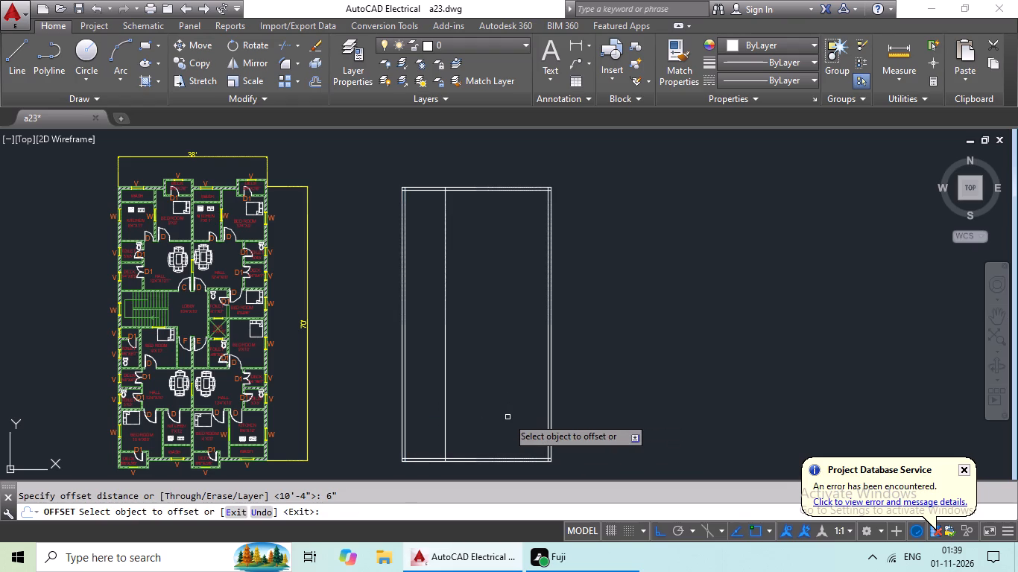
left_click_drag(446, 435, 463, 431)
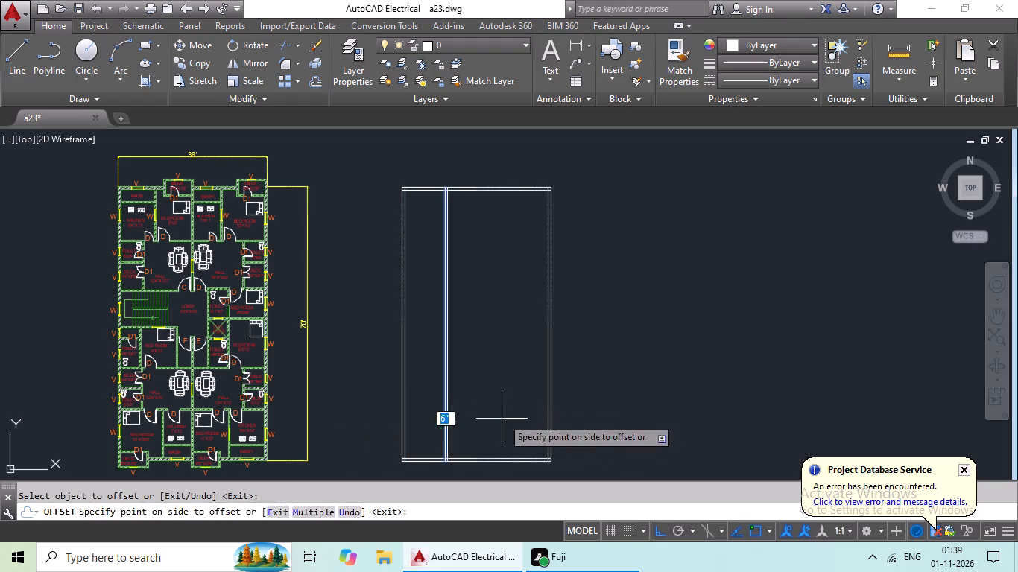
left_click(503, 417)
key("Escape")
key("Escape")
Offset the right-hand line of the first vertical partition 7' to the right.
key("o")
key("Return")
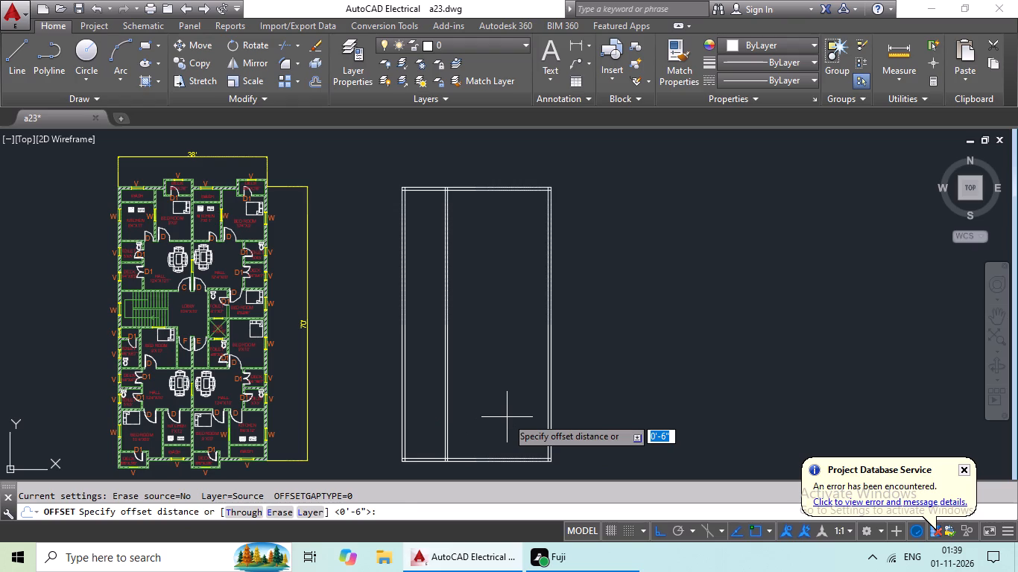
type("7'")
key("Return")
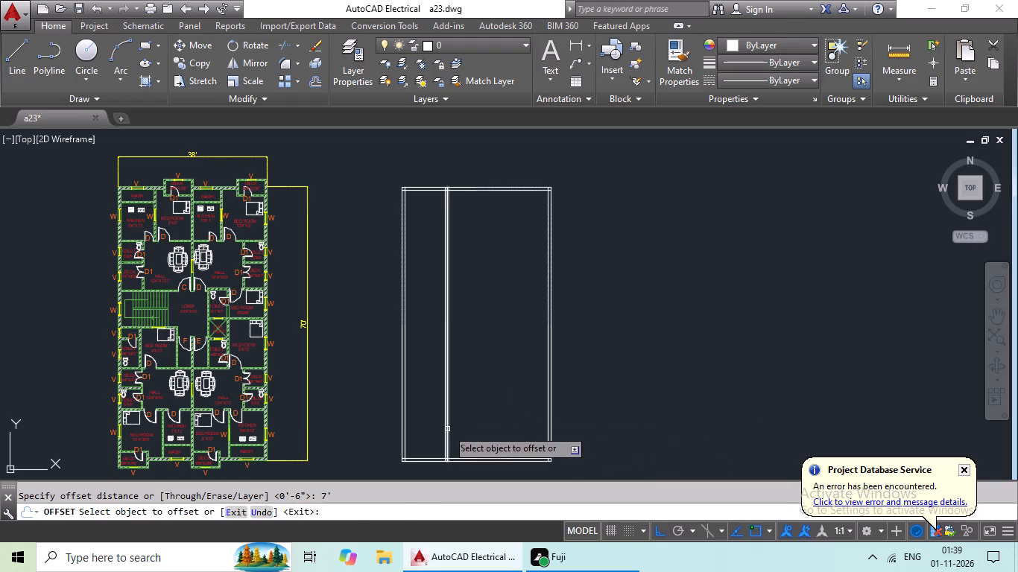
left_click_drag(447, 429, 475, 416)
left_click(484, 409)
key("Escape")
key("Escape")
Offset the new vertical line 6" to the right to give the second partition wall its thickness.
key("o")
key("Return")
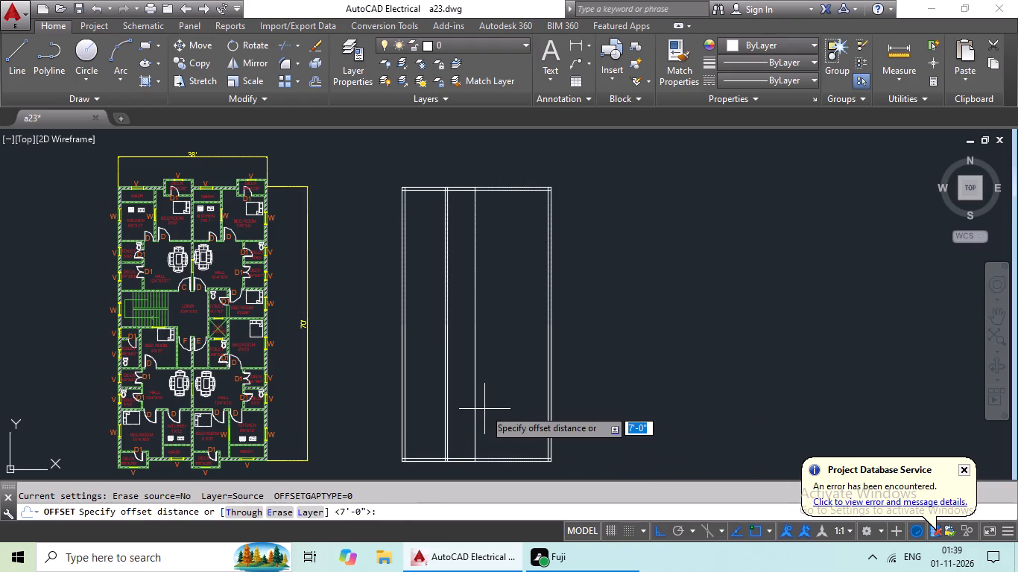
type("6\"")
key("Return")
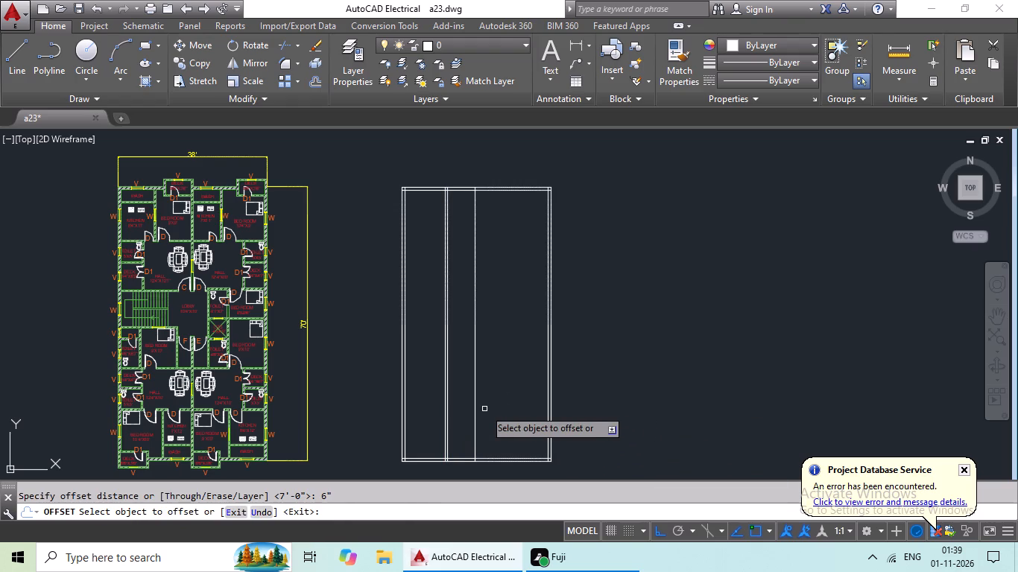
left_click(476, 410)
left_click(498, 404)
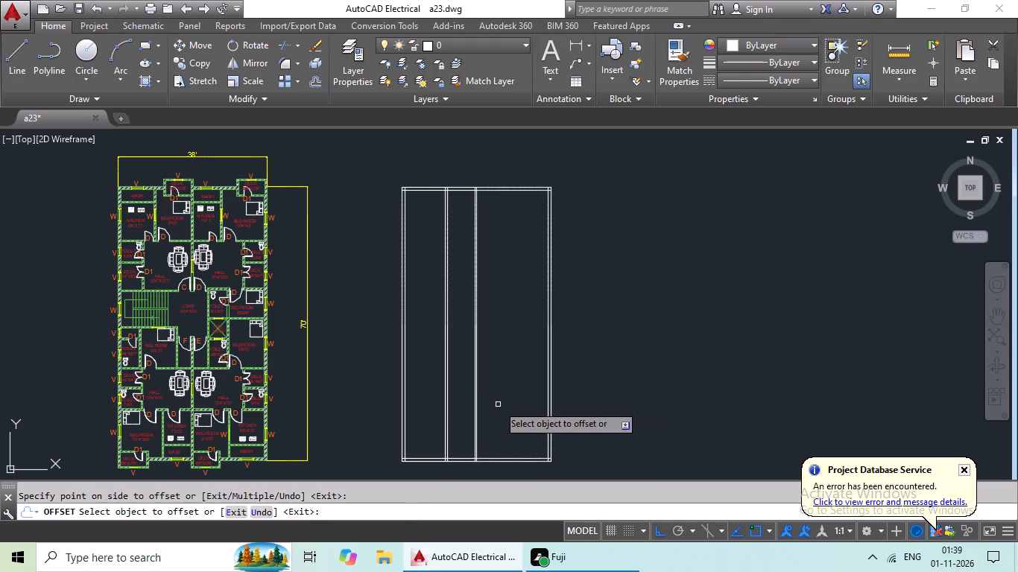
key("Escape")
key("Escape")
key("Escape")
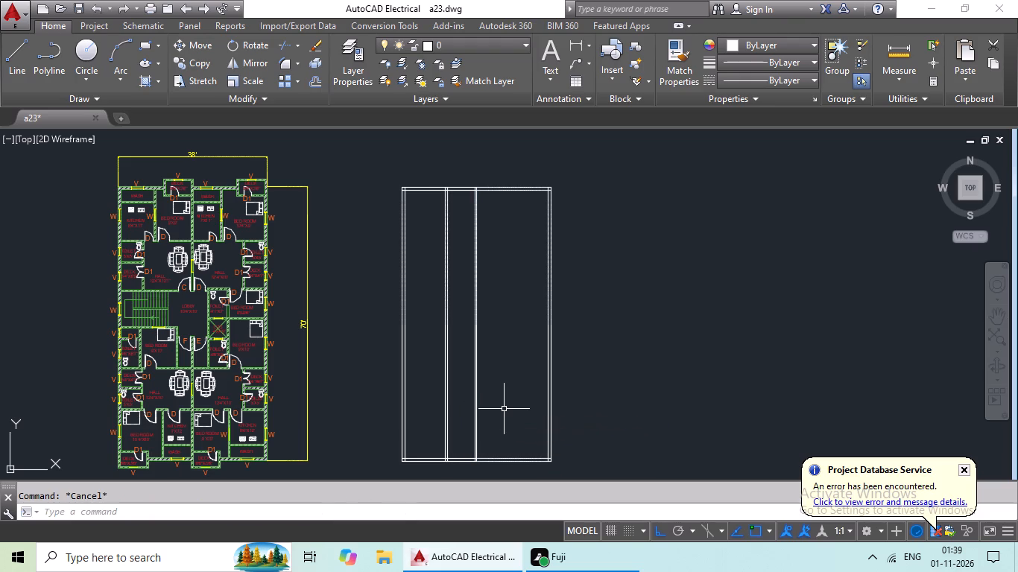
Offset the right-hand line of the second vertical partition 9' to the right.
key("o")
key("Return")
type("9'")
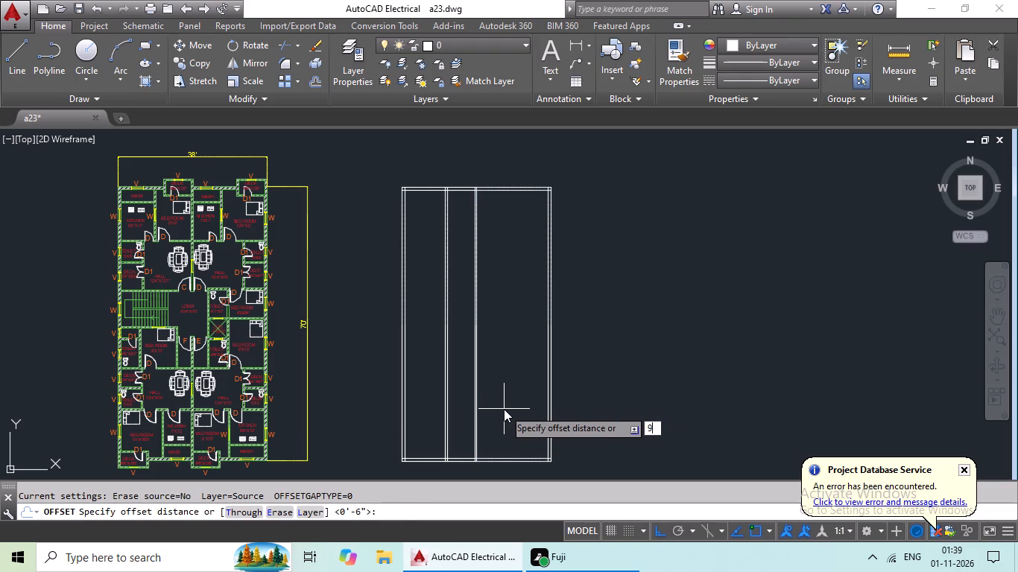
key("Return")
scroll(487, 412, "up", 4)
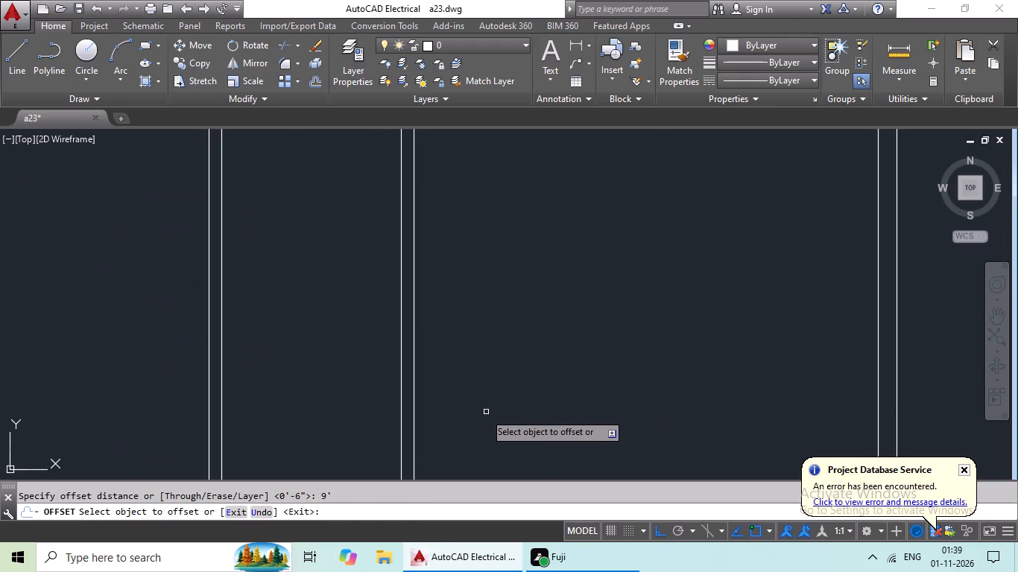
left_click_drag(415, 438, 427, 438)
left_click(524, 418)
scroll(557, 403, "down", 2)
middle_click_drag(631, 386, 613, 345)
key("Escape")
key("Escape")
Offset the newest vertical line 6" to the right to complete the third partition wall.
key("o")
key("Return")
type("6\"")
key("Return")
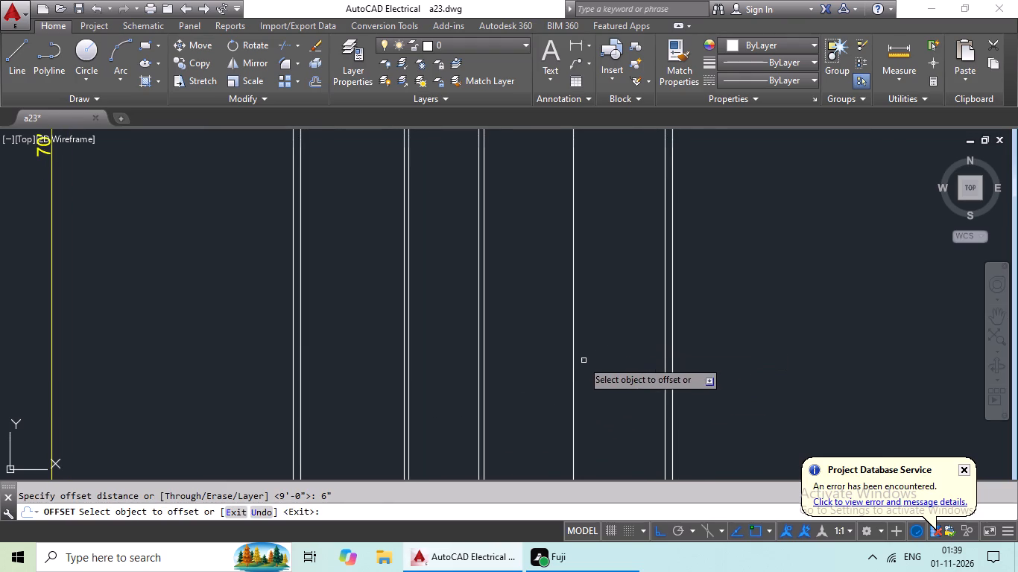
left_click(572, 368)
left_click(613, 356)
scroll(629, 352, "down", 2)
middle_click_drag(629, 349, 632, 320)
middle_click_drag(572, 303, 507, 314)
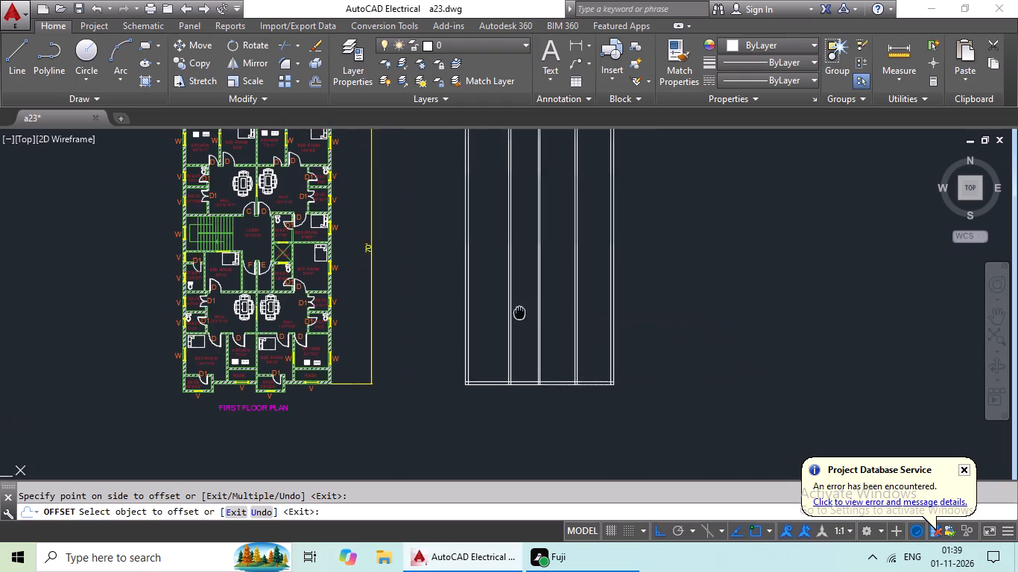
middle_click_drag(507, 314, 503, 314)
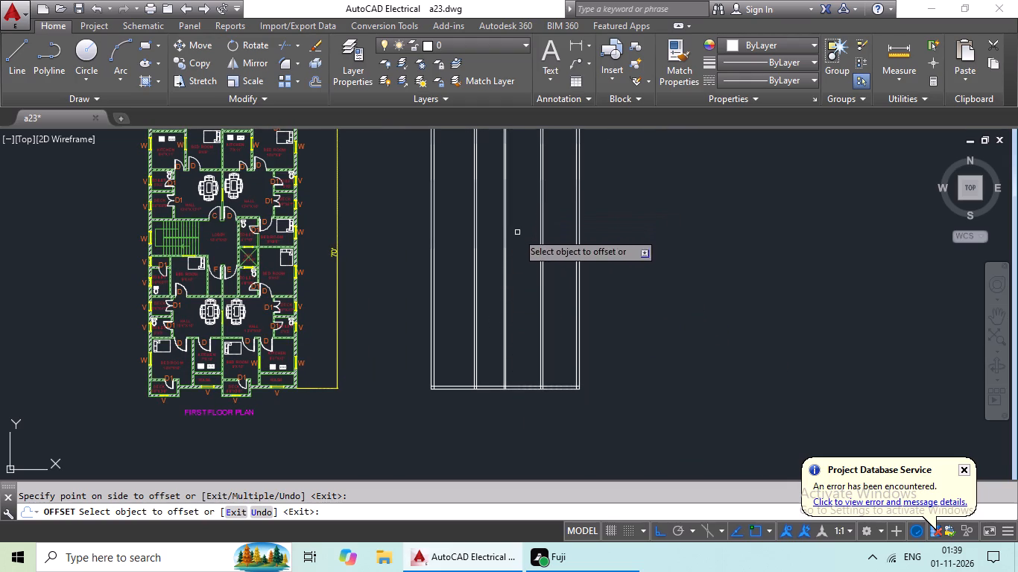
middle_click_drag(529, 327, 539, 303)
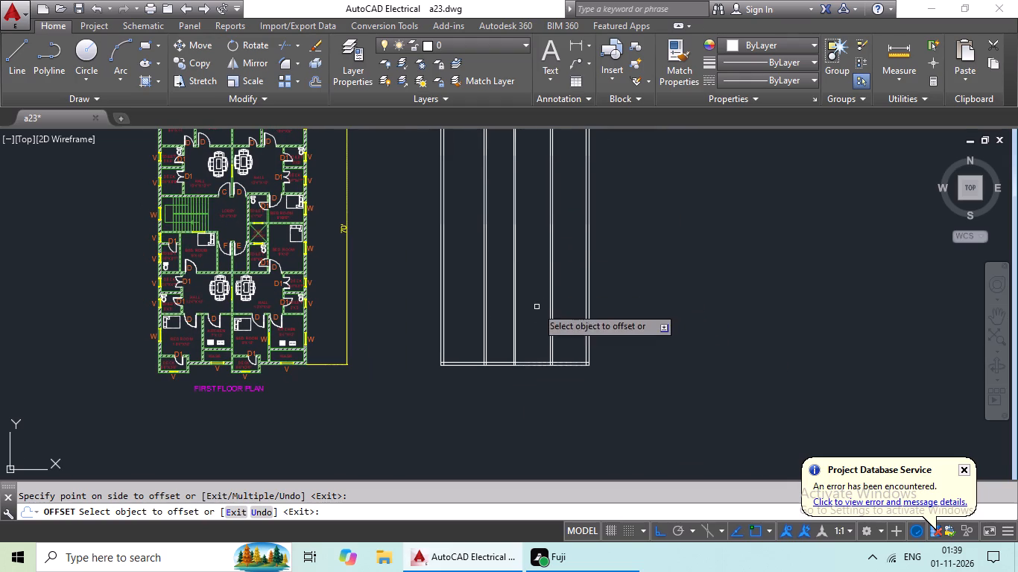
key("Escape")
key("Escape")
key("Escape")
key("Escape")
key("Escape")
key("Escape")
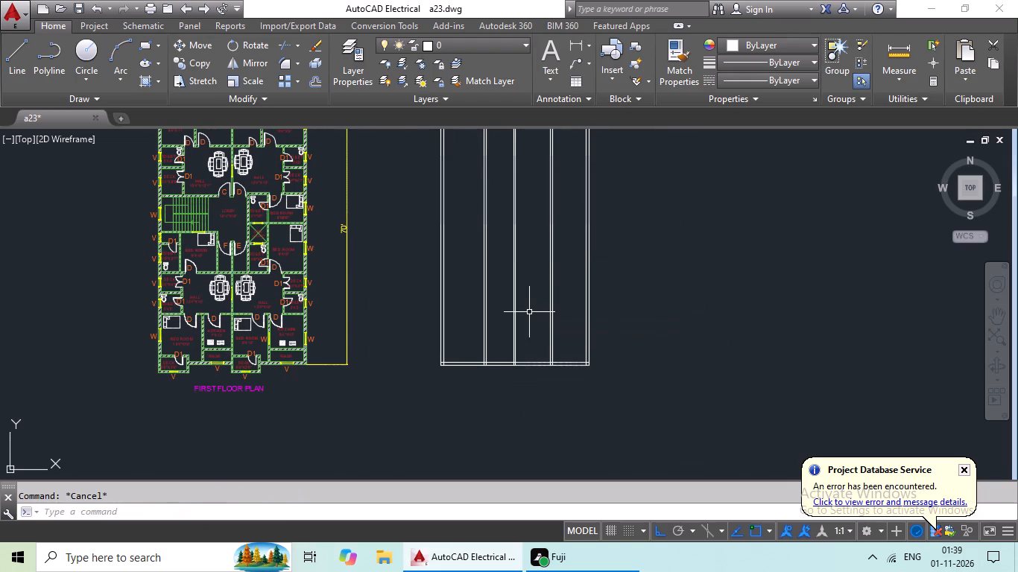
Offset the inner line of the bottom exterior wall 12' upward across the building.
key("o")
key("Return")
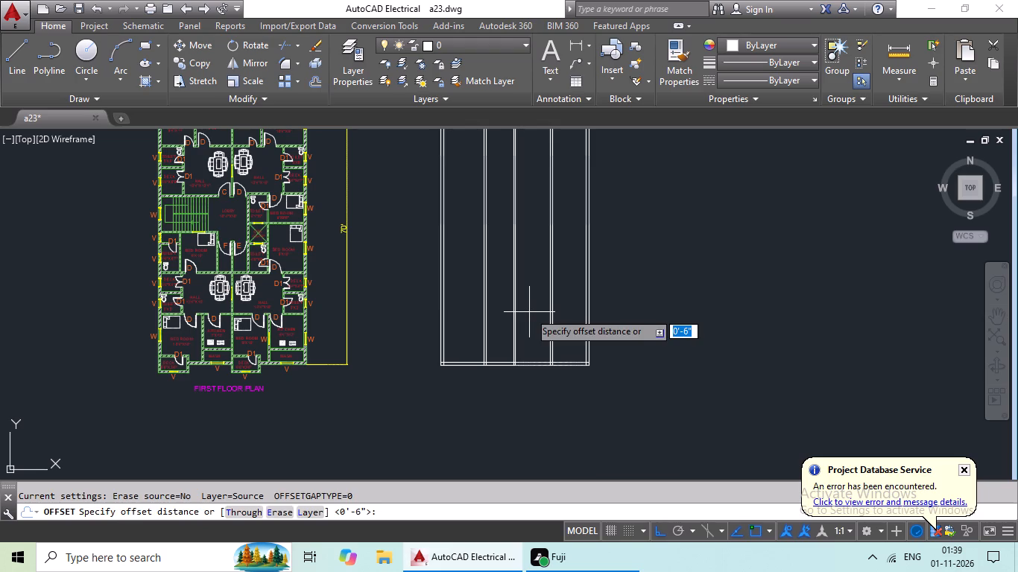
type("12'")
key("Return")
scroll(522, 378, "up", 2)
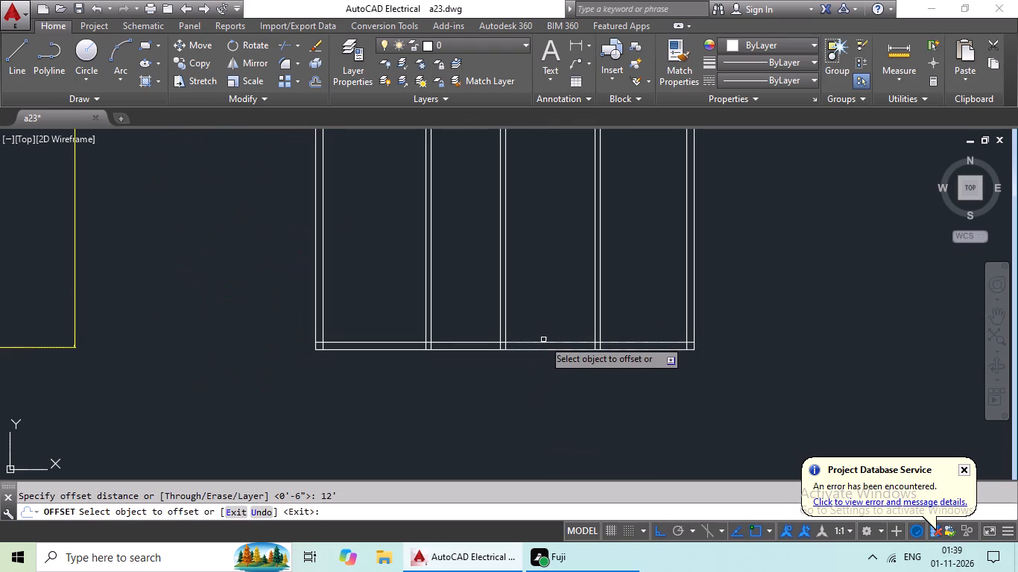
left_click_drag(543, 342, 555, 318)
left_click(576, 263)
middle_click_drag(575, 271, 563, 311)
key("Escape")
key("Escape")
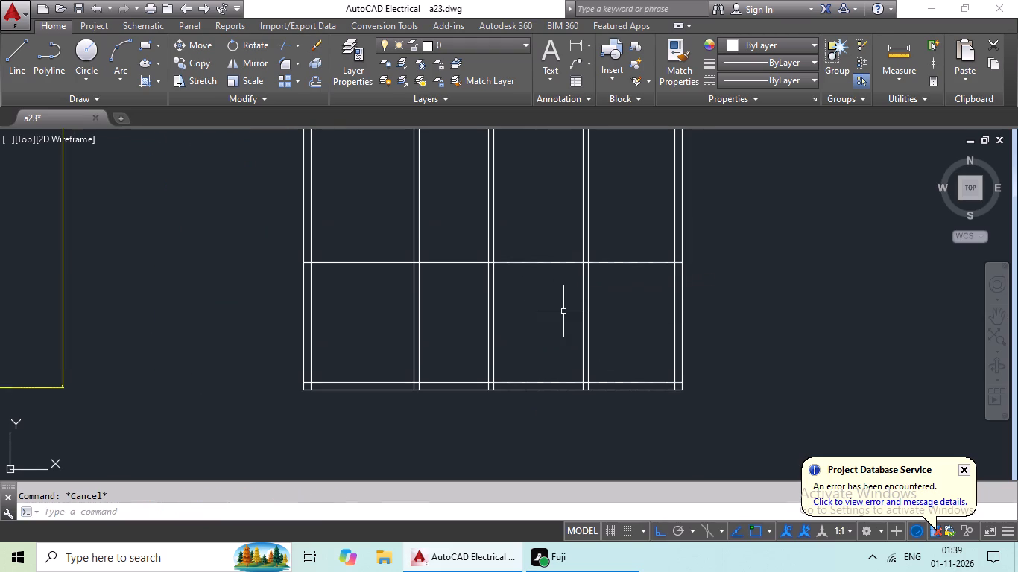
Offset the new horizontal line 6" upward to give the cross wall its thickness.
key("o")
key("Return")
type("6\"")
key("Return")
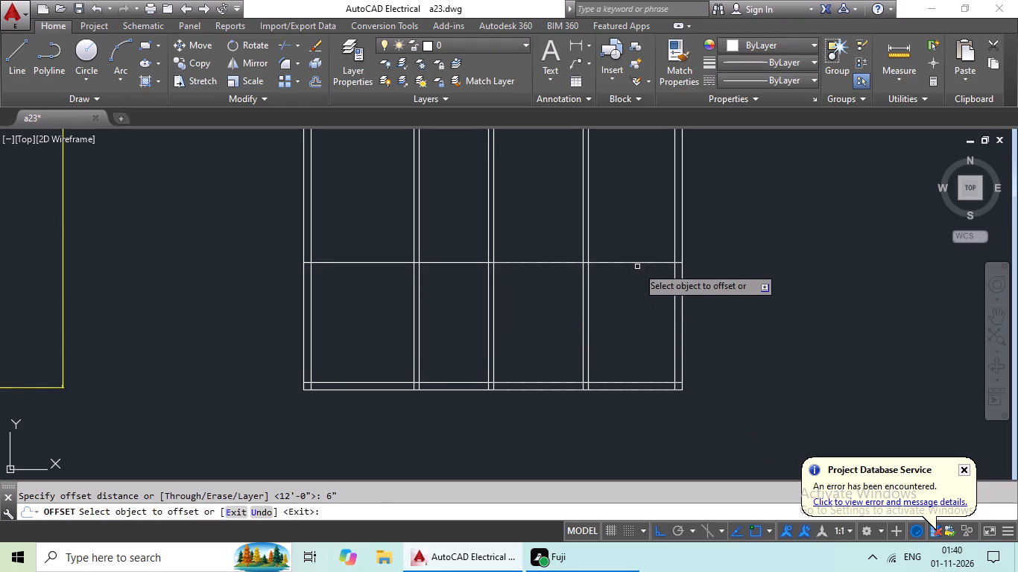
left_click_drag(639, 264, 639, 254)
left_click(642, 235)
middle_click_drag(637, 298, 702, 293)
key("Escape")
key("Escape")
key("Escape")
Offset the outer line of the bottom exterior wall 1'6" downward, outside the building outline.
key("o")
key("Return")
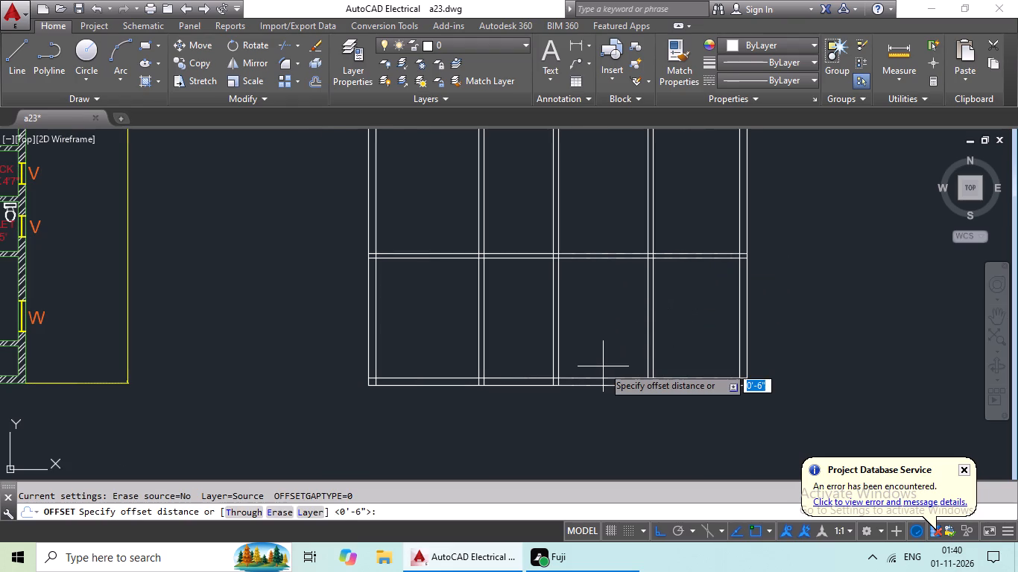
type("1'6\"")
key("Return")
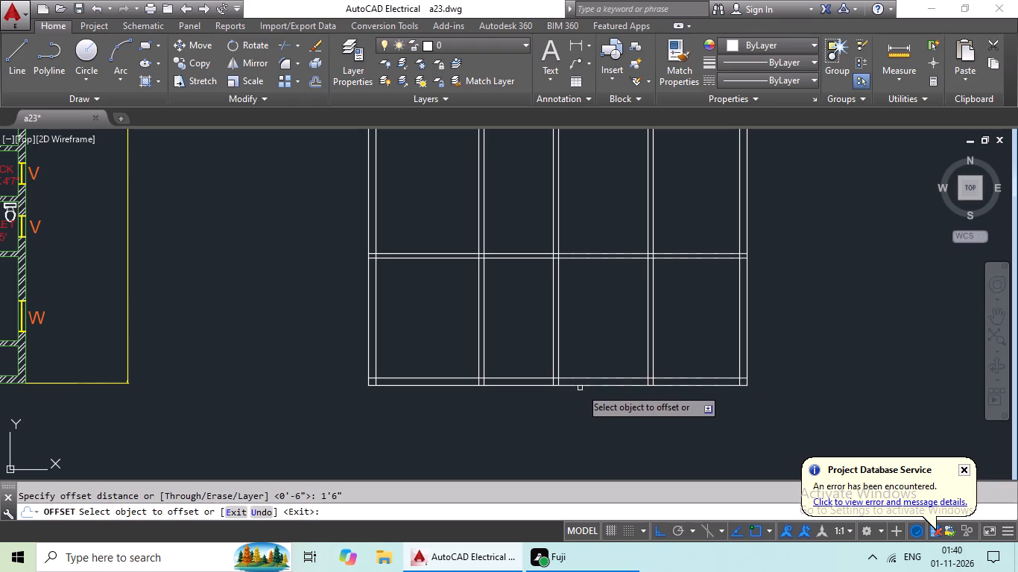
left_click_drag(589, 387, 587, 396)
left_click(579, 420)
key("Escape")
key("Escape")
Offset the new line below the building 6" downward to give the outer strip its thickness.
key("o")
key("Return")
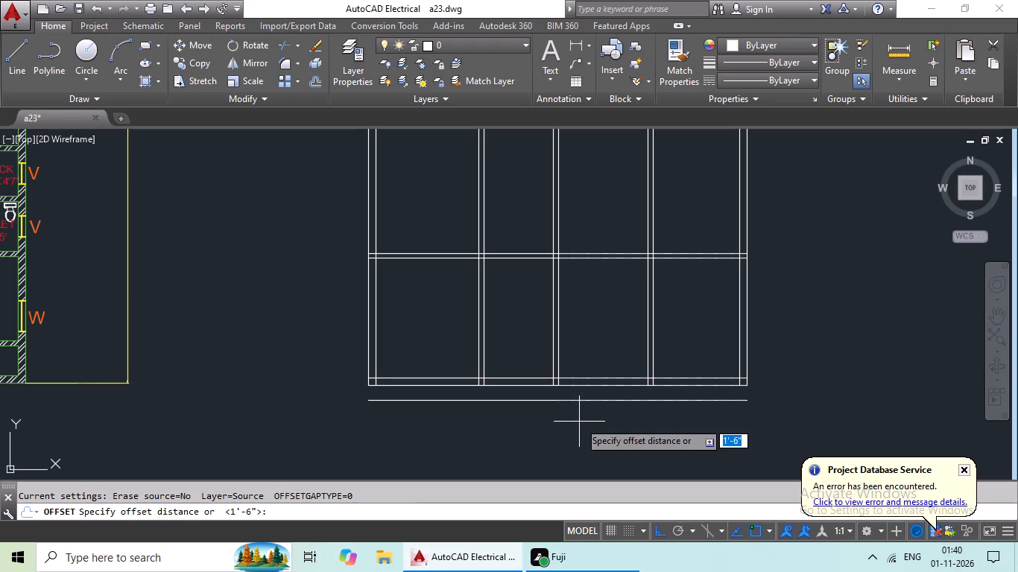
type("6\"")
key("Return")
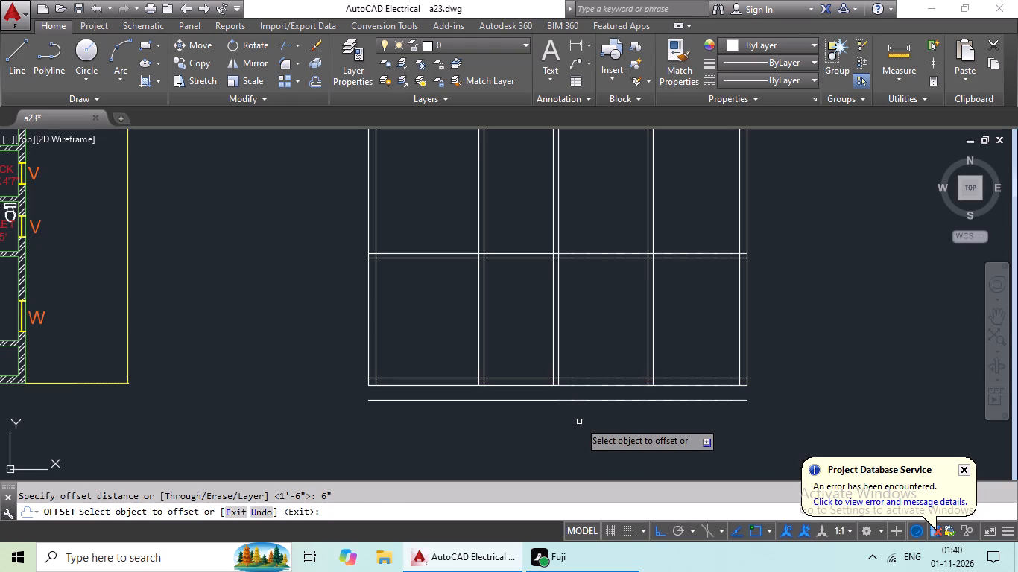
left_click(574, 398)
left_click_drag(575, 401, 575, 434)
left_click(573, 460)
key("Escape")
key("Escape")
key("Escape")
Offset the inner line of the bottom exterior wall 1'3" upward into the building.
key("o")
key("Return")
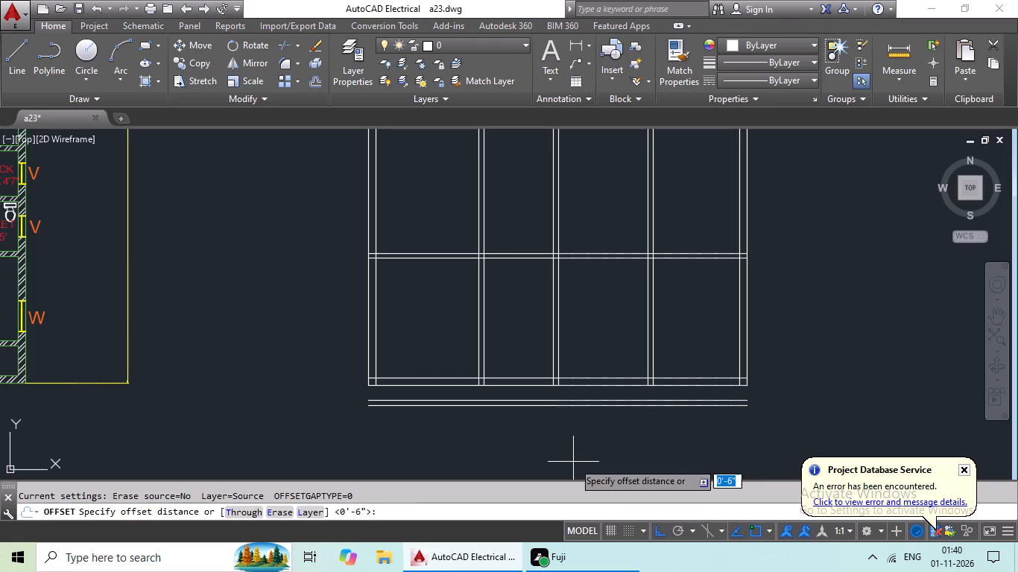
type("1'3\"")
key("Return")
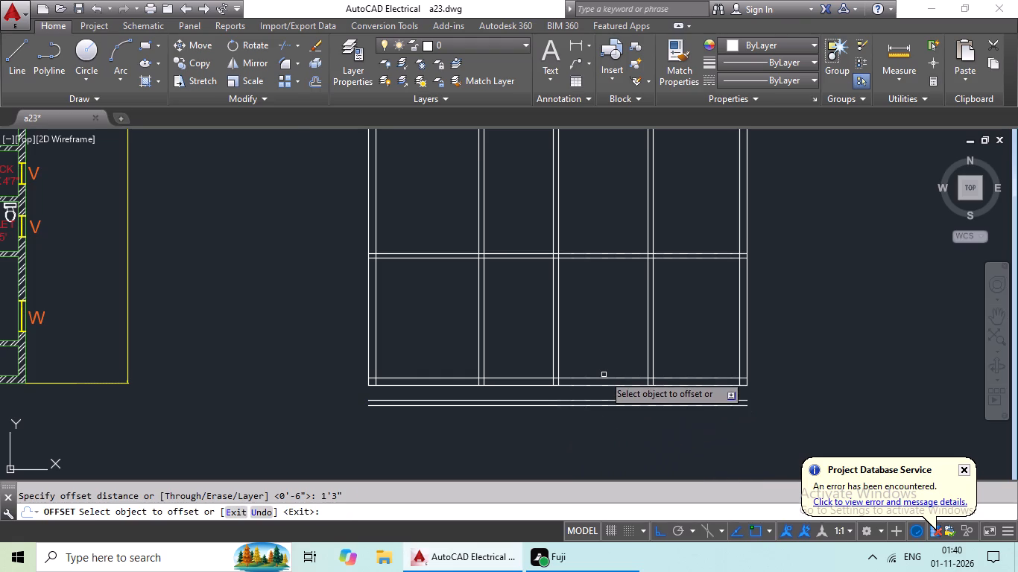
left_click_drag(600, 377, 606, 367)
left_click(613, 354)
key("Escape")
key("Escape")
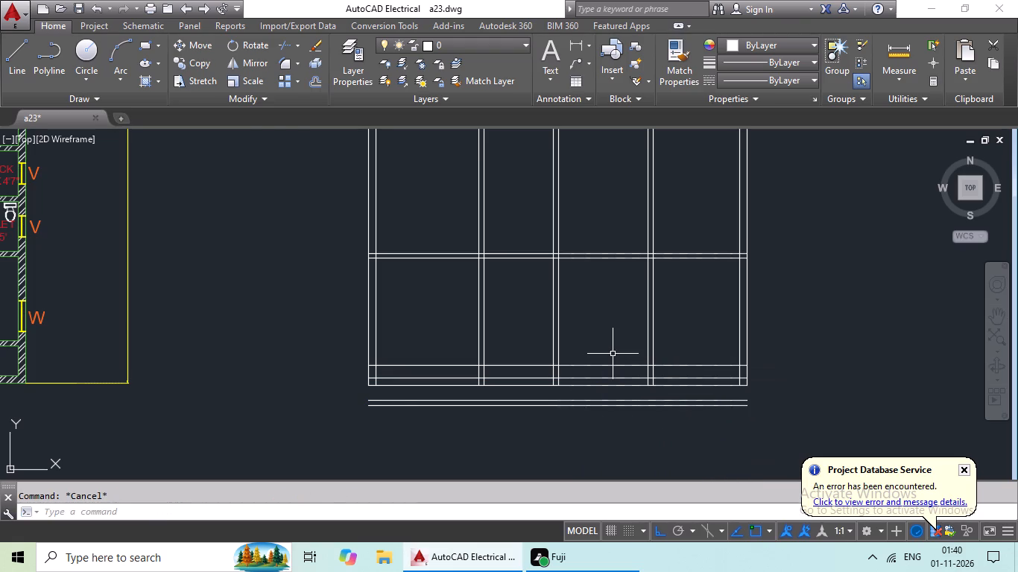
Offset the newest horizontal line 6" upward to complete the lower cross wall.
key("o")
key("Return")
type("6\"")
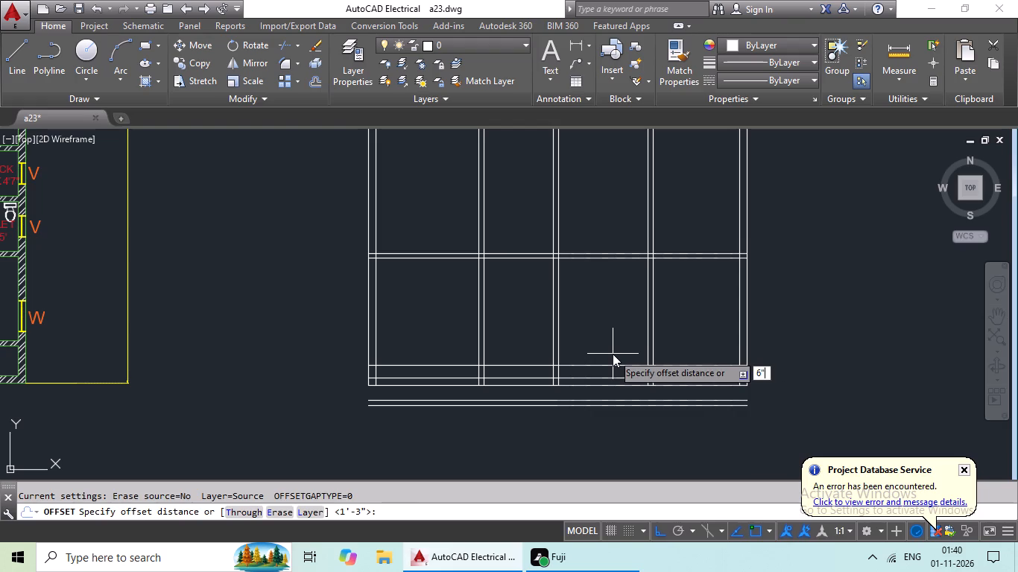
key("Return")
left_click_drag(606, 366, 615, 345)
left_click(624, 312)
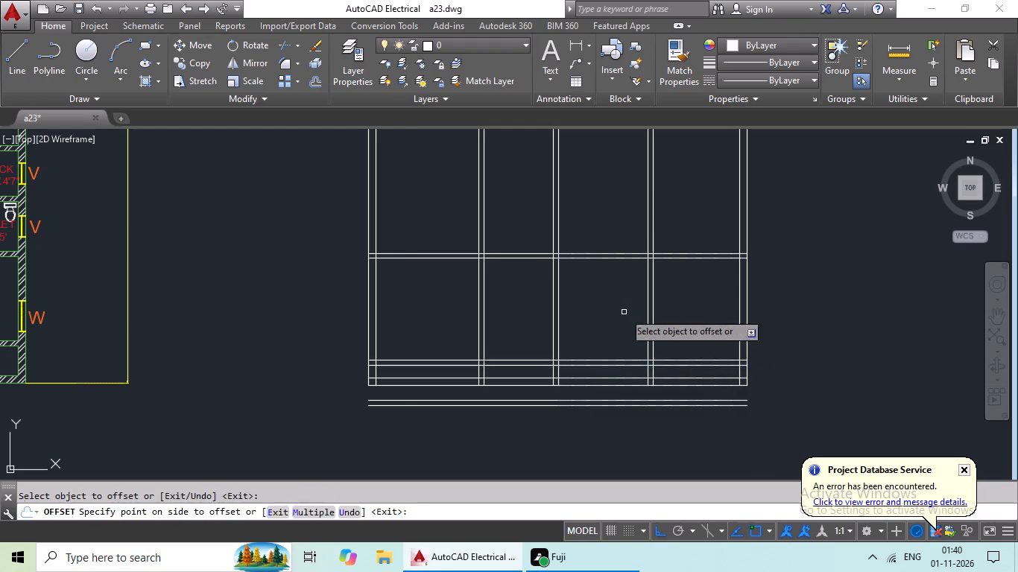
middle_click(587, 398)
key("Escape")
key("Escape")
key("Escape")
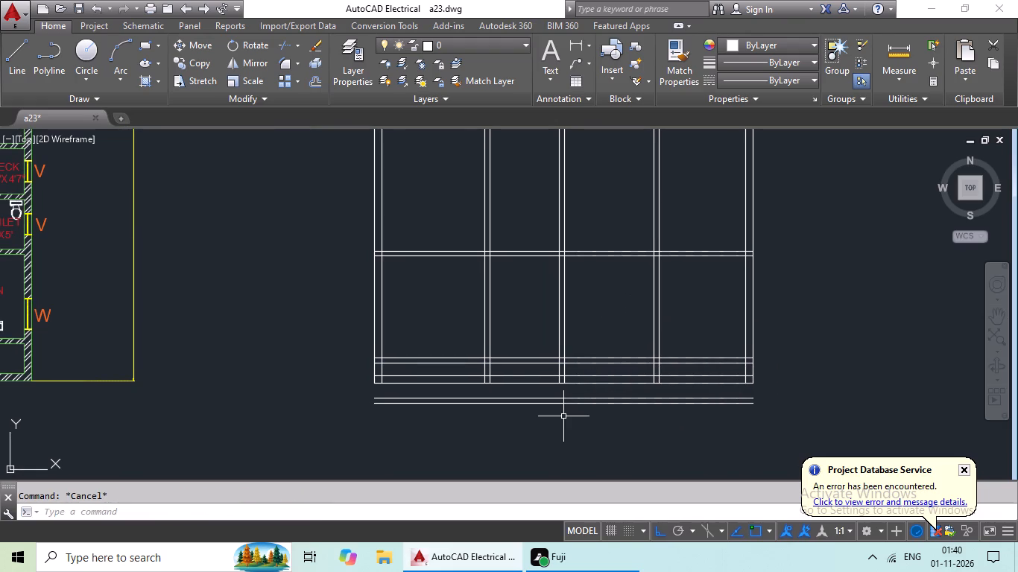
key("Escape")
key("Escape")
Offset the left exterior wall's inner line and the second vertical partition's right-hand line 6'6" to the right.
key("o")
key("Return")
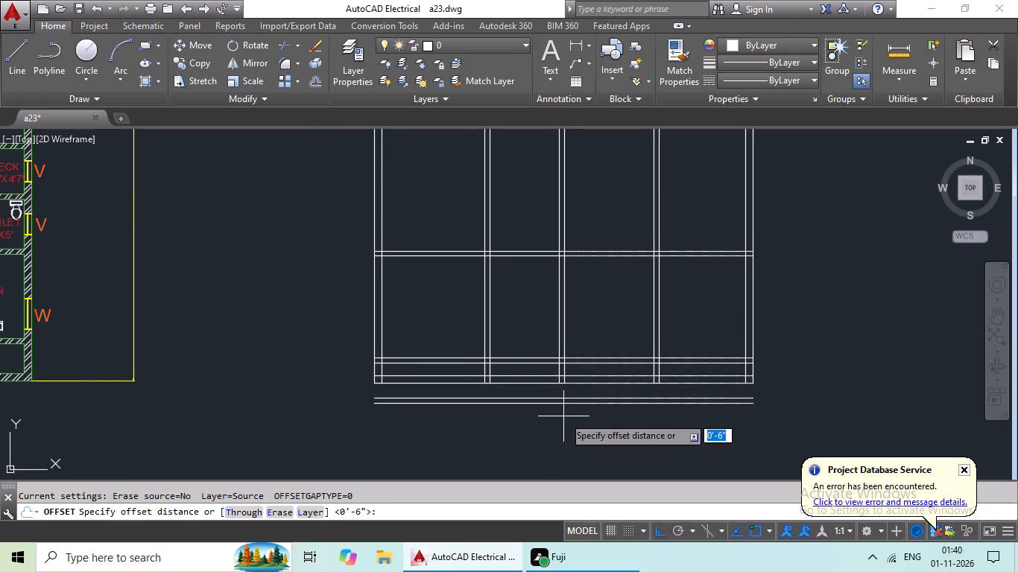
type("6'6\"")
key("Return")
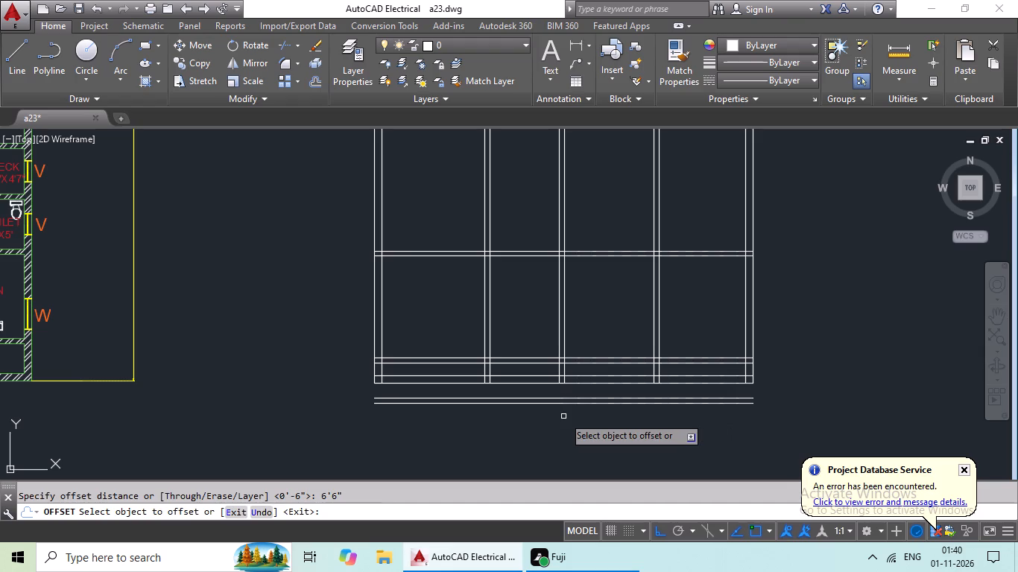
left_click(382, 334)
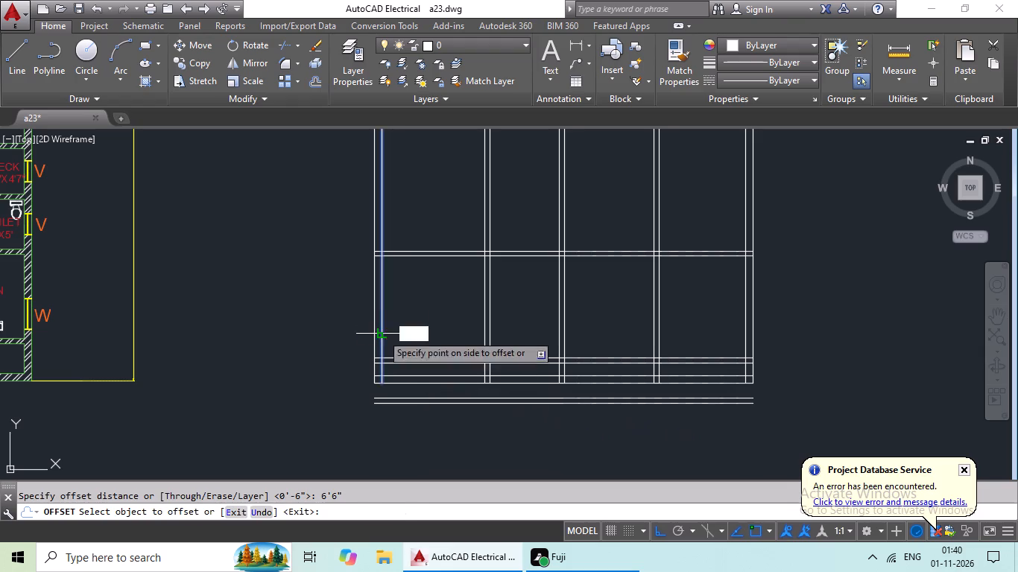
left_click(421, 328)
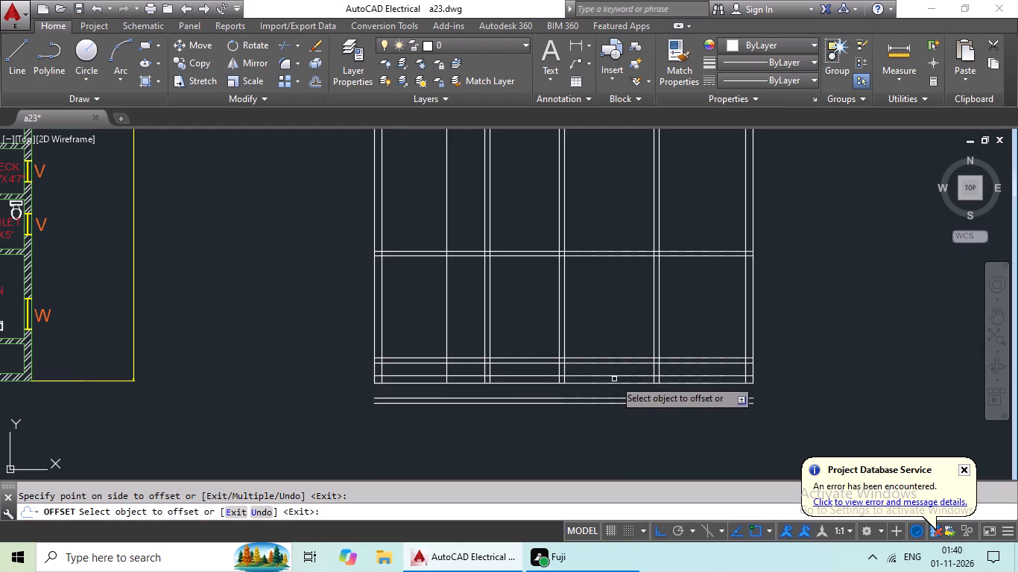
left_click(564, 339)
left_click(629, 325)
key("Escape")
key("Escape")
key("Escape")
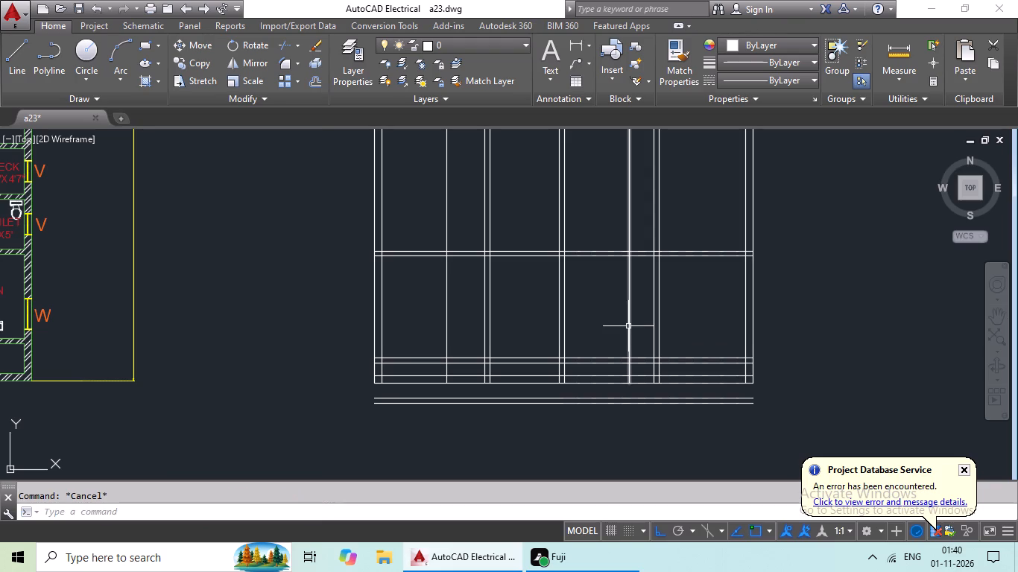
Offset both new vertical lines 6" to the right to complete the two additional partition walls.
key("o")
key("Return")
type("6\"")
key("Return")
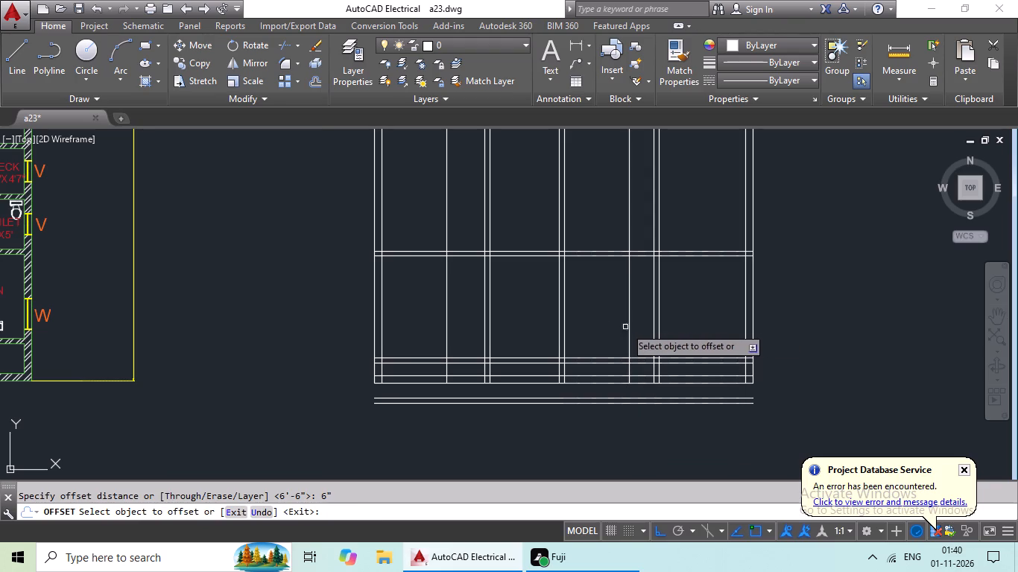
left_click_drag(630, 315, 637, 313)
left_click(651, 307)
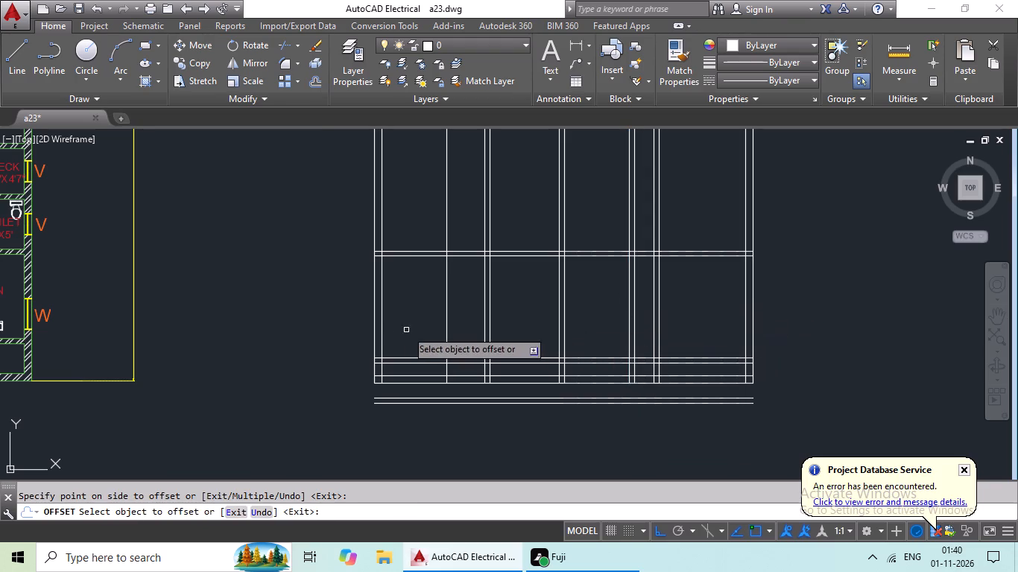
left_click(446, 315)
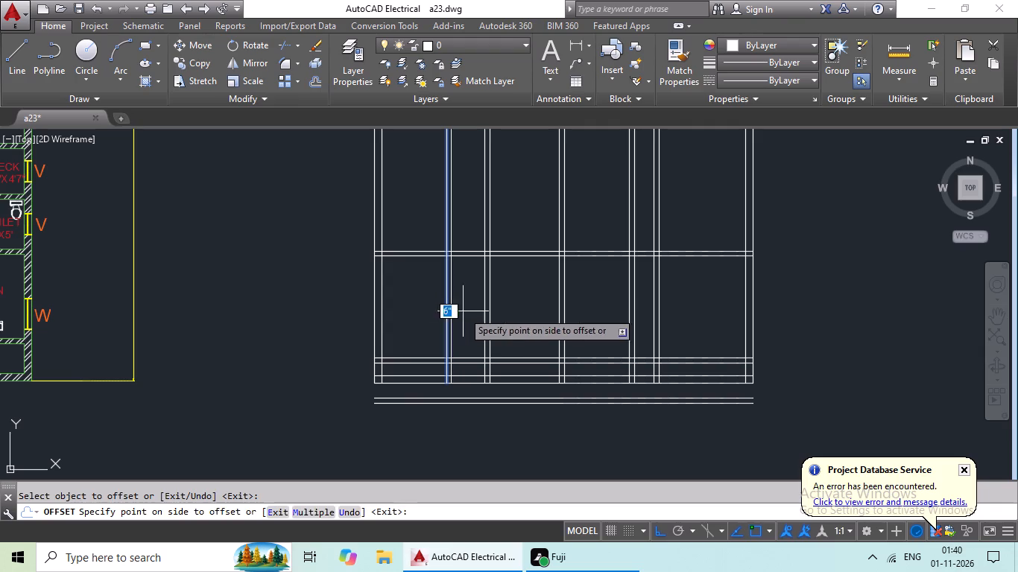
left_click(463, 311)
key("Escape")
key("Escape")
Extend both left exterior wall lines and the adjacent new partition's lines down to the lowest horizontal line below the building.
type("EW")
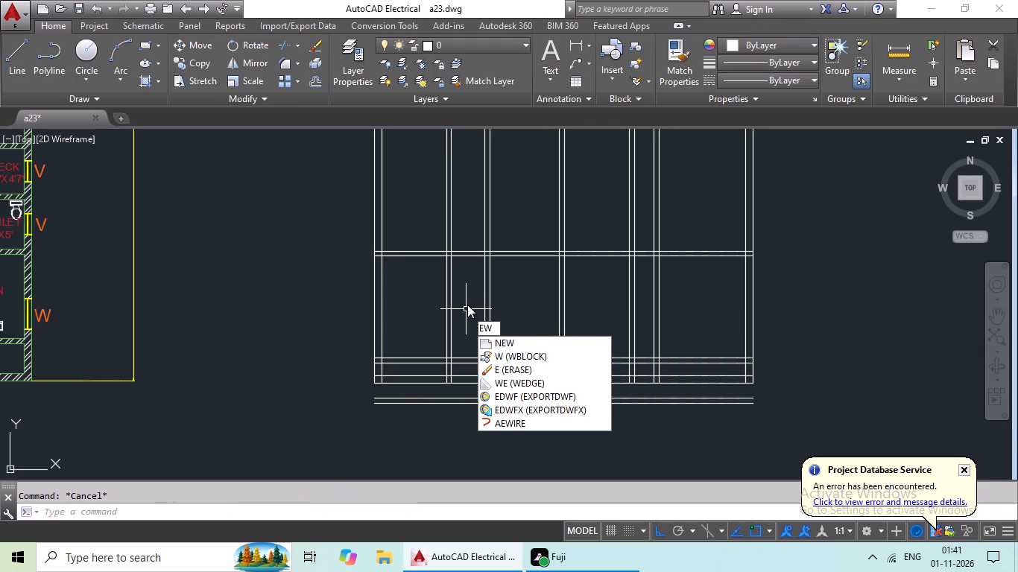
key("BackSpace")
type("X")
key("space")
key("space")
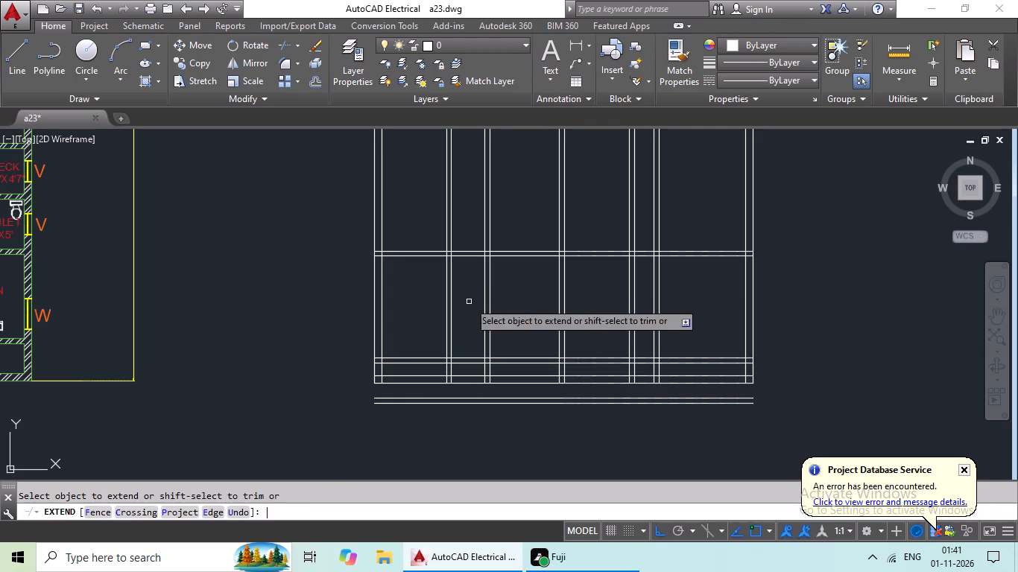
scroll(376, 374, "up", 2)
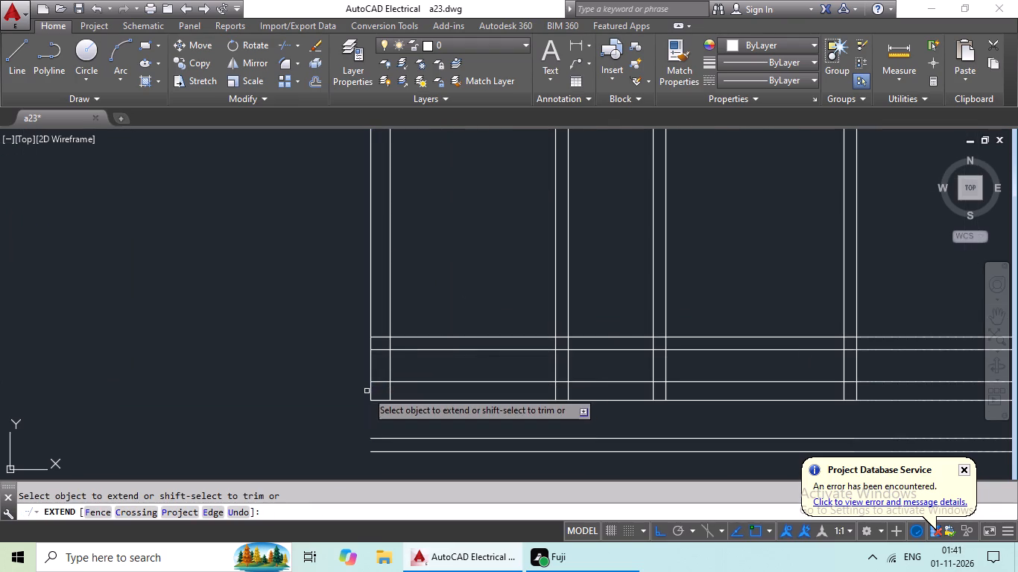
left_click(373, 389)
left_click(372, 413)
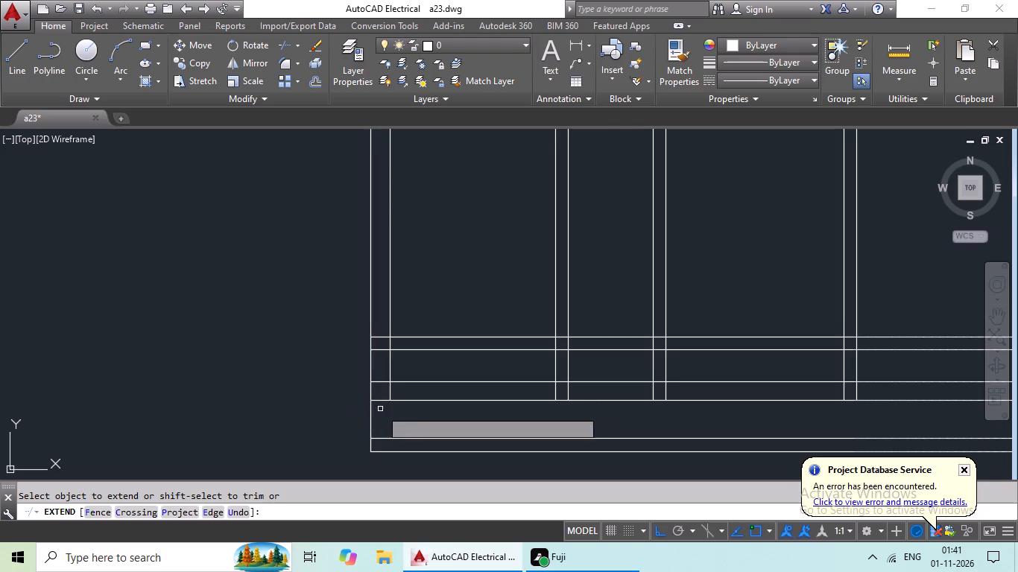
left_click(388, 394)
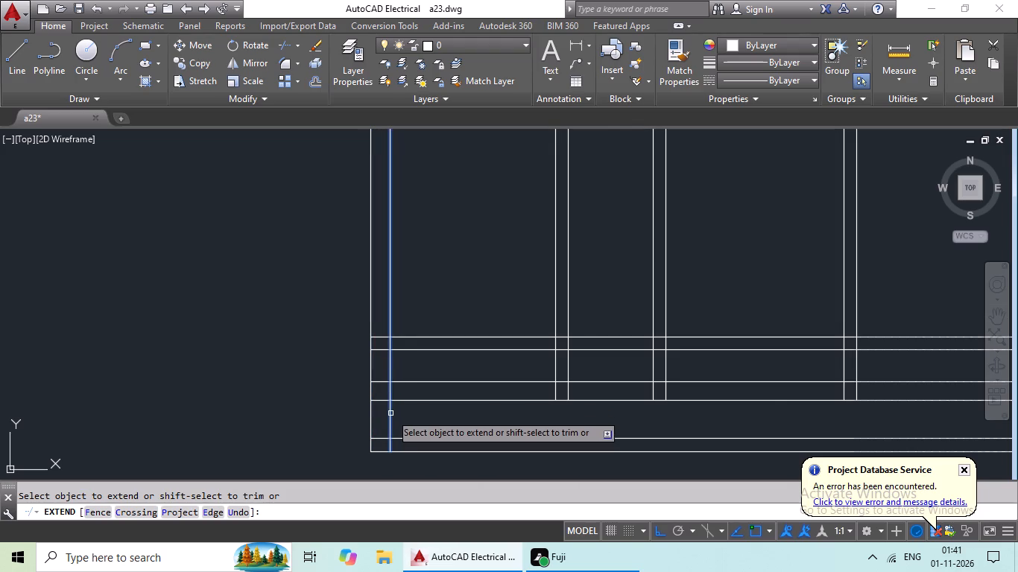
left_click(391, 413)
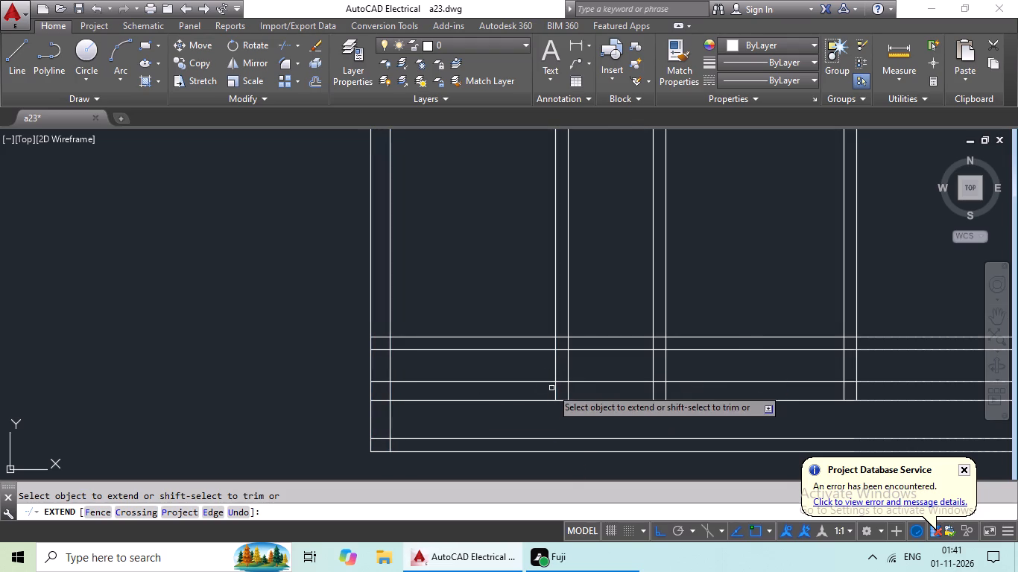
left_click_drag(557, 385, 557, 395)
left_click(557, 406)
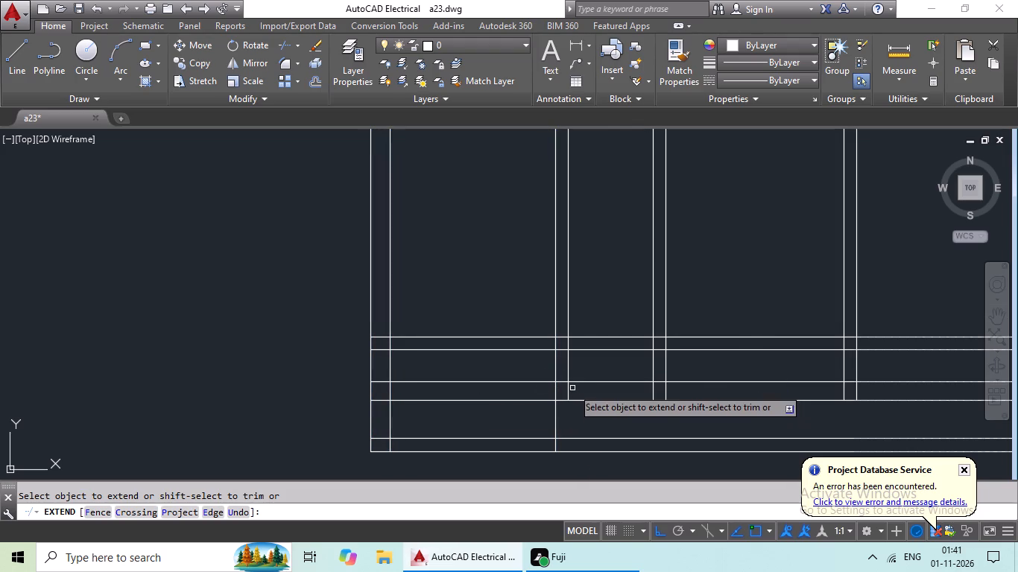
left_click_drag(569, 388, 568, 396)
left_click(567, 407)
Extend the lines of the right-hand new partition and of the partition 6'6" to its left down to the lowest horizontal line.
scroll(610, 428, "down", 1)
middle_click_drag(615, 425, 607, 432)
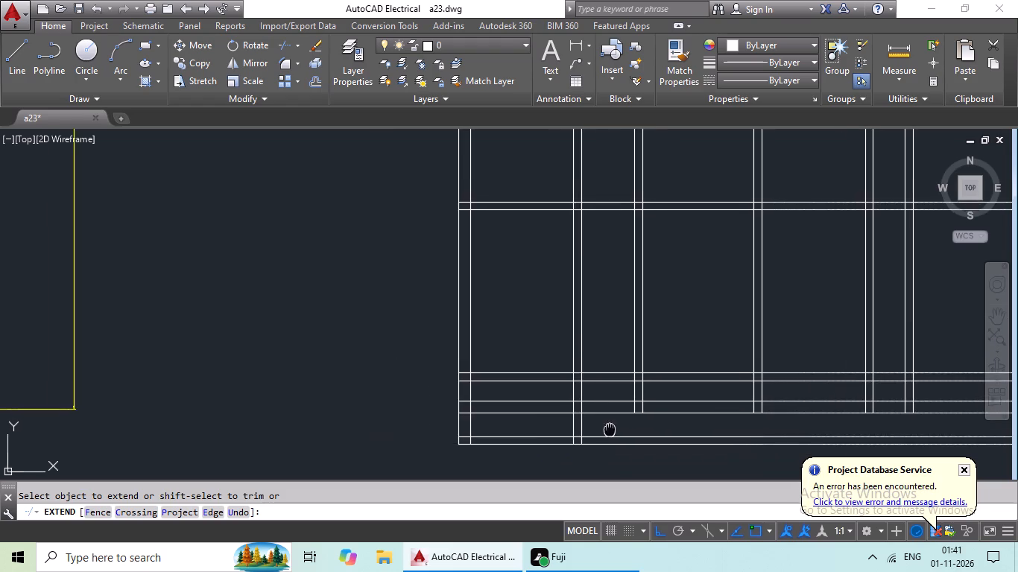
middle_click_drag(607, 432, 502, 449)
middle_click_drag(536, 436, 470, 440)
middle_click_drag(510, 438, 472, 381)
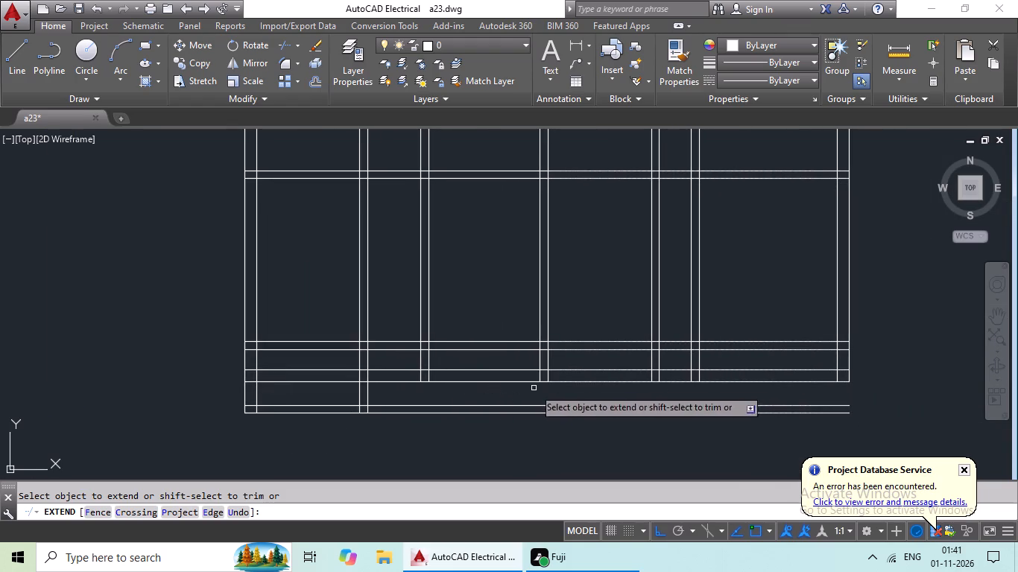
left_click(660, 372)
left_click(653, 377)
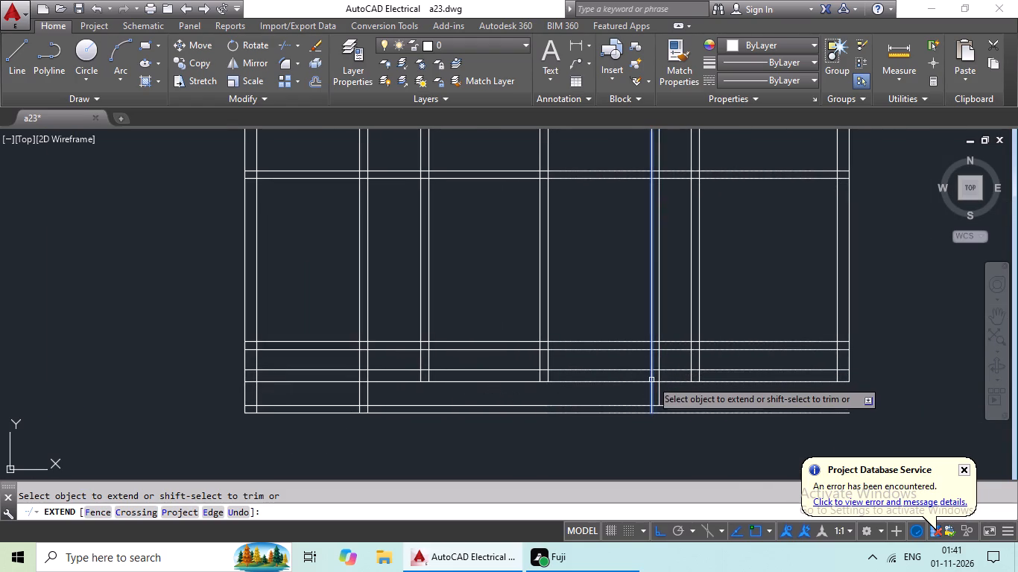
left_click(651, 390)
left_click(657, 400)
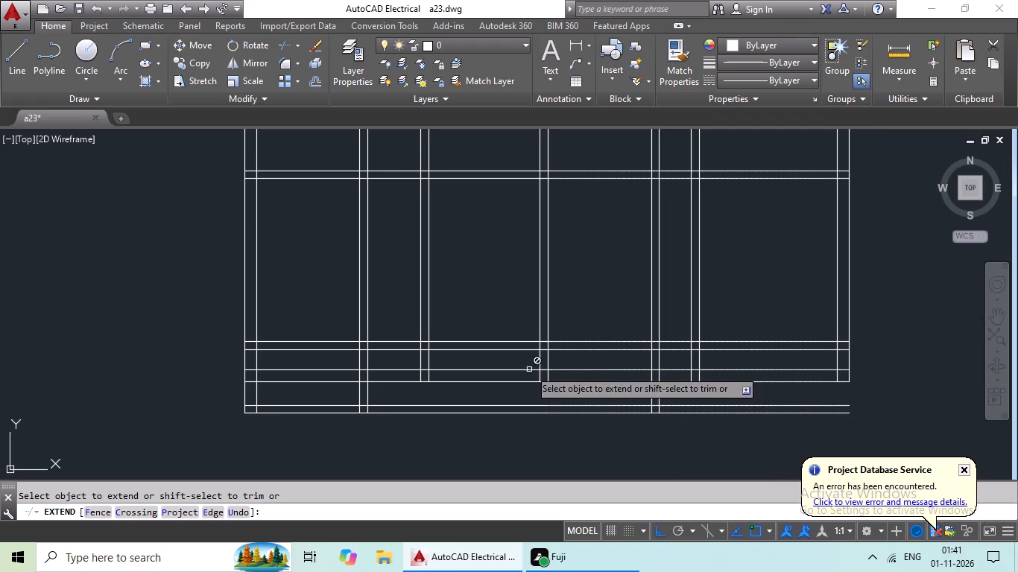
left_click(540, 366)
left_click(540, 374)
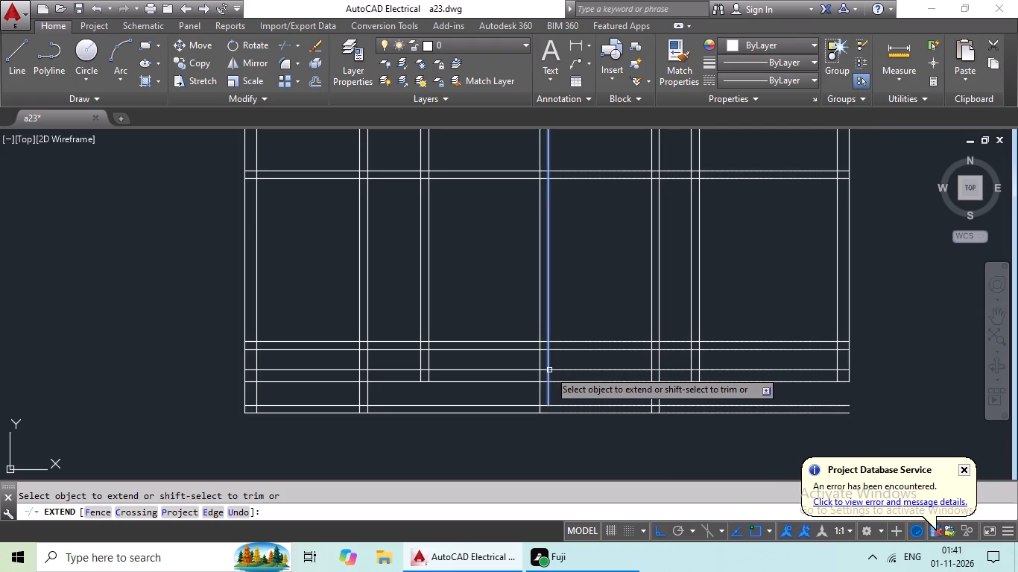
left_click_drag(549, 370, 548, 378)
left_click(548, 378)
key("Escape")
key("Escape")
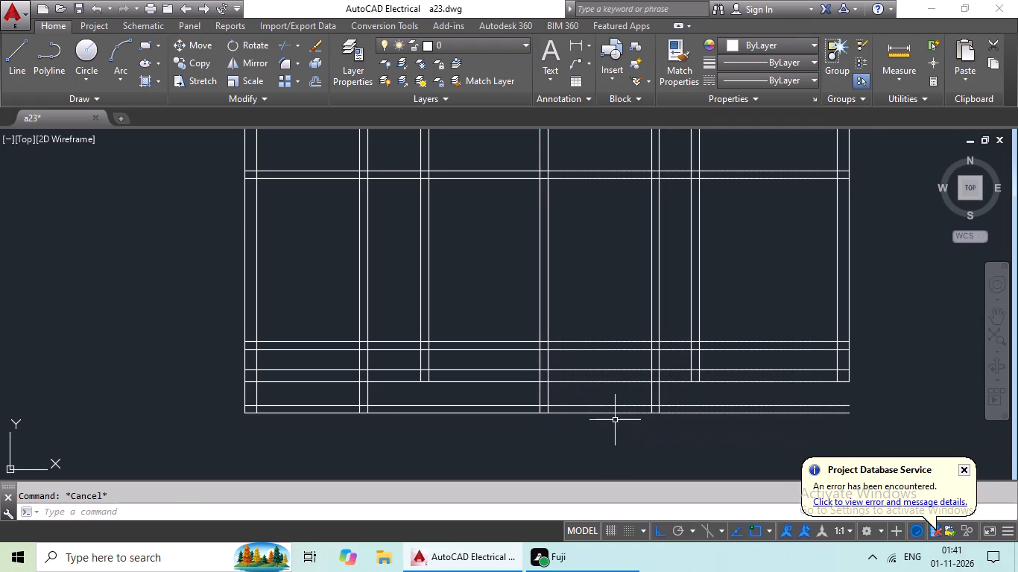
Trim away both new partitions' lines above the lower horizontal partition, keeping only their portions down to the lowest horizontal line.
key("t")
key("r")
key("space")
key("space")
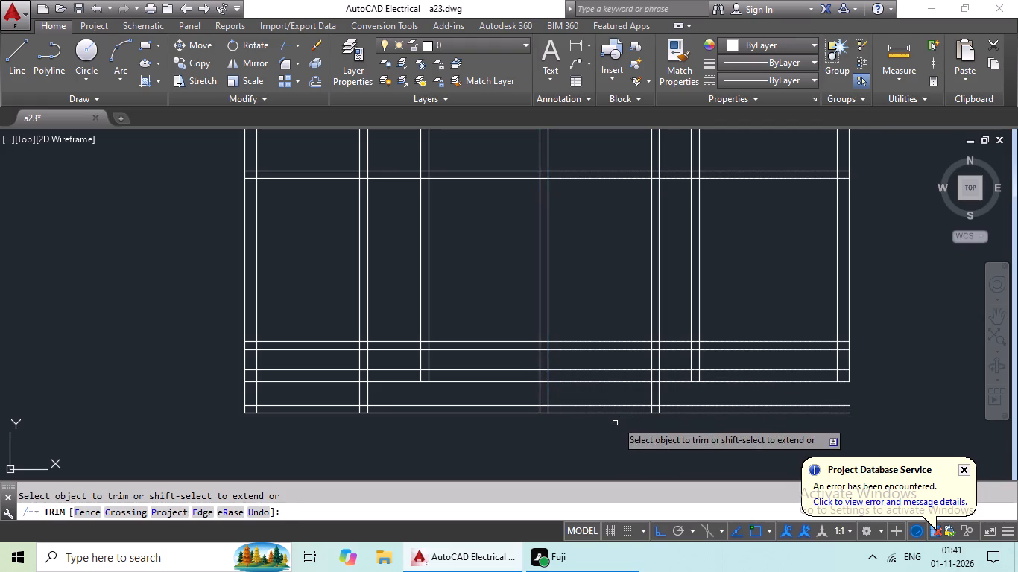
scroll(662, 314, "up", 1)
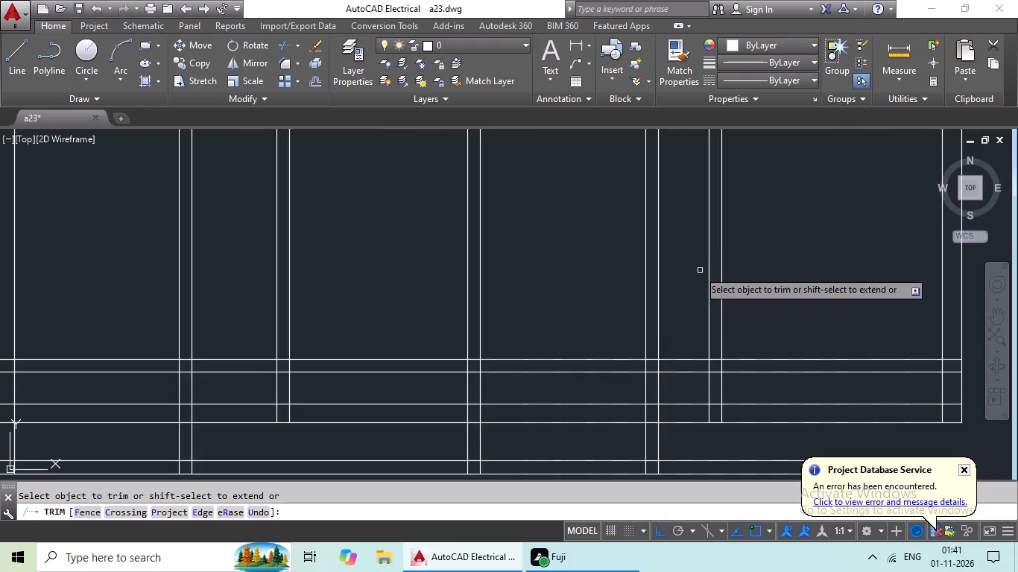
left_click_drag(689, 269, 616, 339)
scroll(606, 321, "down", 1)
middle_click_drag(605, 320, 778, 320)
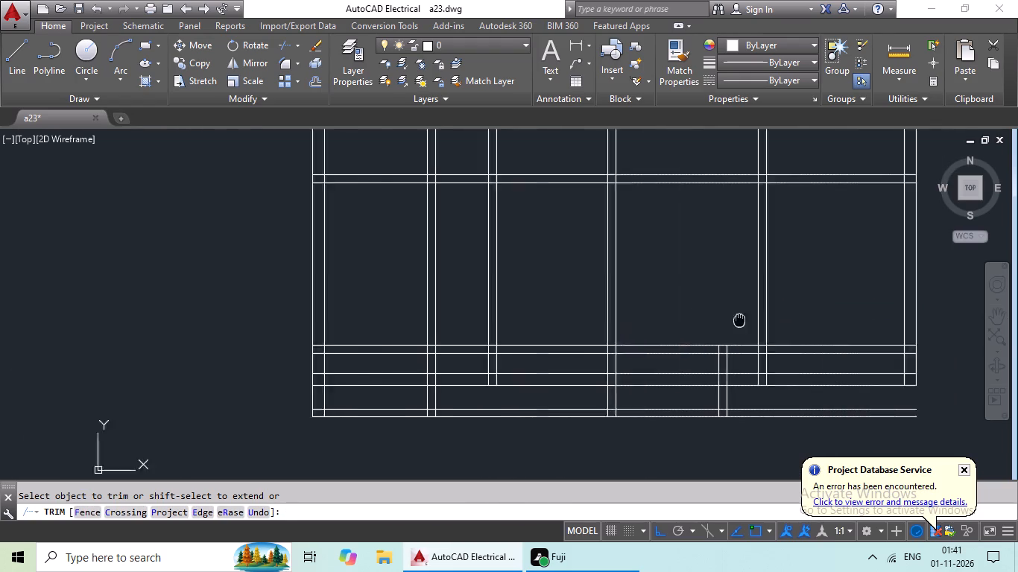
middle_click_drag(778, 320, 800, 320)
scroll(560, 327, "up", 1)
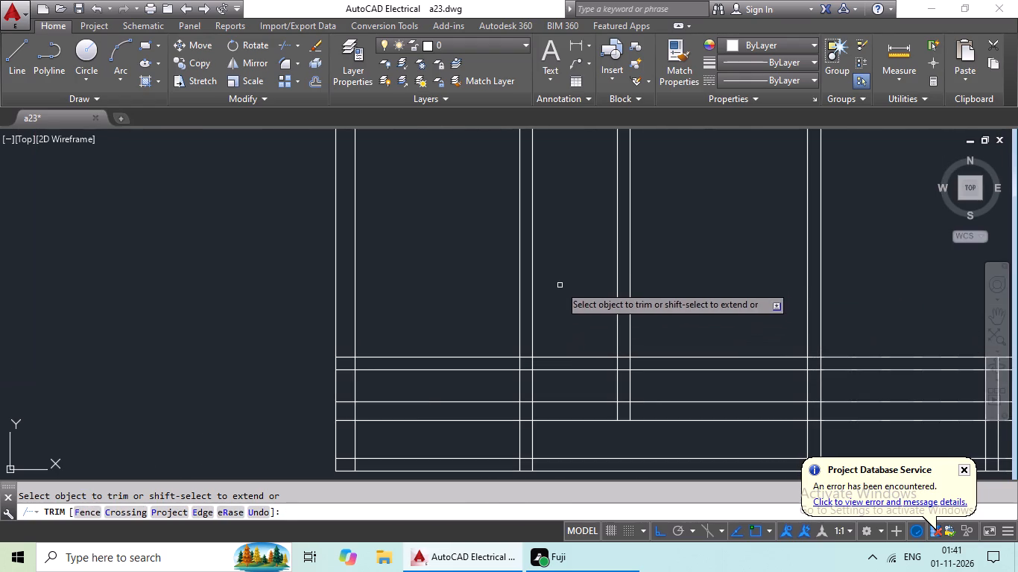
scroll(558, 287, "up", 1)
left_click_drag(571, 257, 417, 392)
left_click_drag(417, 388, 420, 375)
scroll(459, 308, "down", 2)
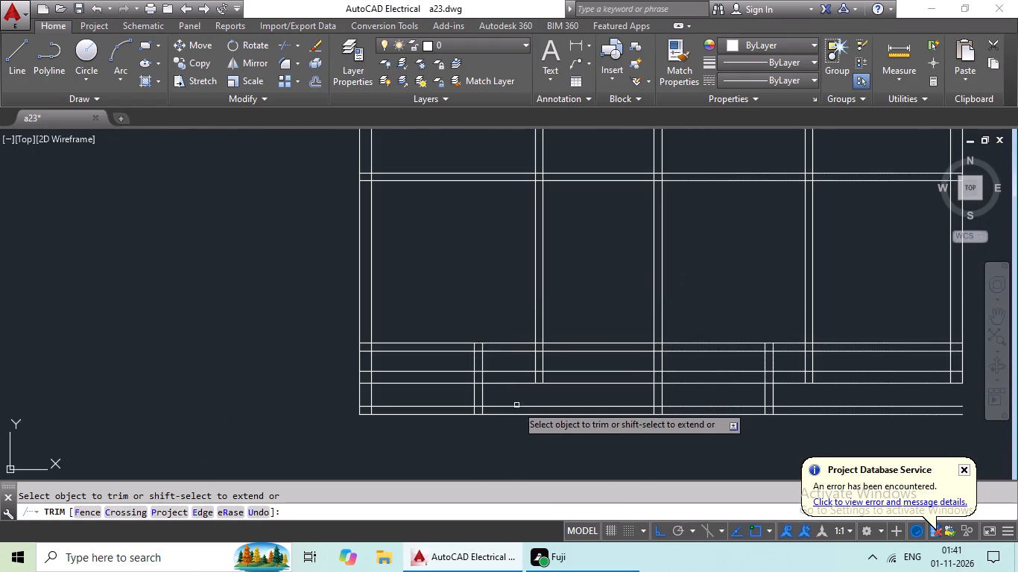
Trim the two lowest horizontal lines between the two projecting rooms and beyond the right-hand room's outer side.
scroll(518, 407, "up", 3)
left_click_drag(584, 378, 517, 498)
left_click_drag(517, 497, 525, 474)
left_click(524, 469)
scroll(560, 433, "down", 3)
middle_click_drag(582, 433, 423, 418)
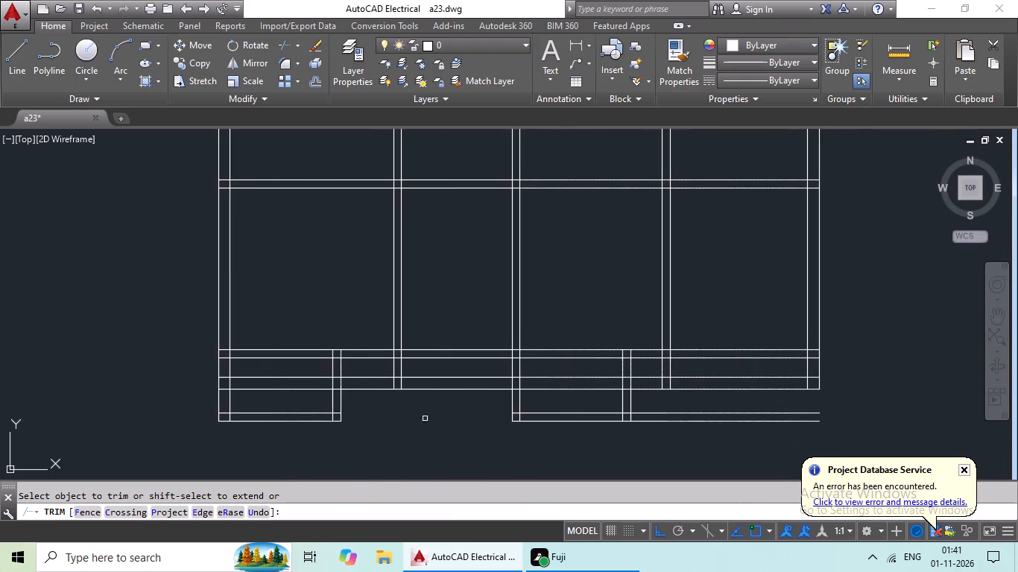
middle_click_drag(581, 424, 449, 426)
scroll(610, 418, "up", 1)
left_click_drag(616, 402, 560, 469)
left_click(560, 468)
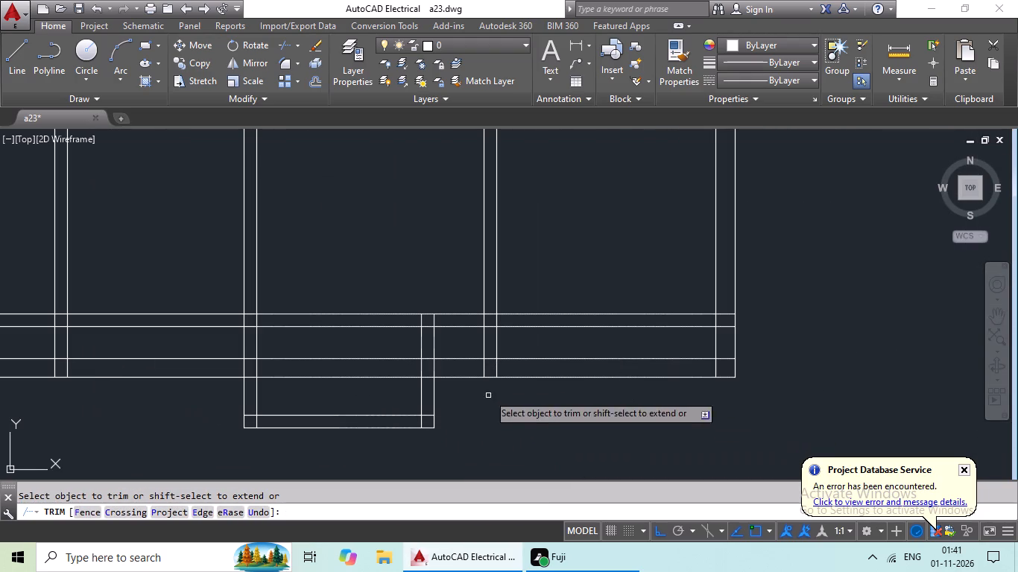
Trim the bottom exterior wall's two lines where they cross the interiors of the right-hand and left-hand projecting rooms.
scroll(355, 355, "up", 2)
left_click_drag(373, 334, 309, 426)
left_click(301, 430)
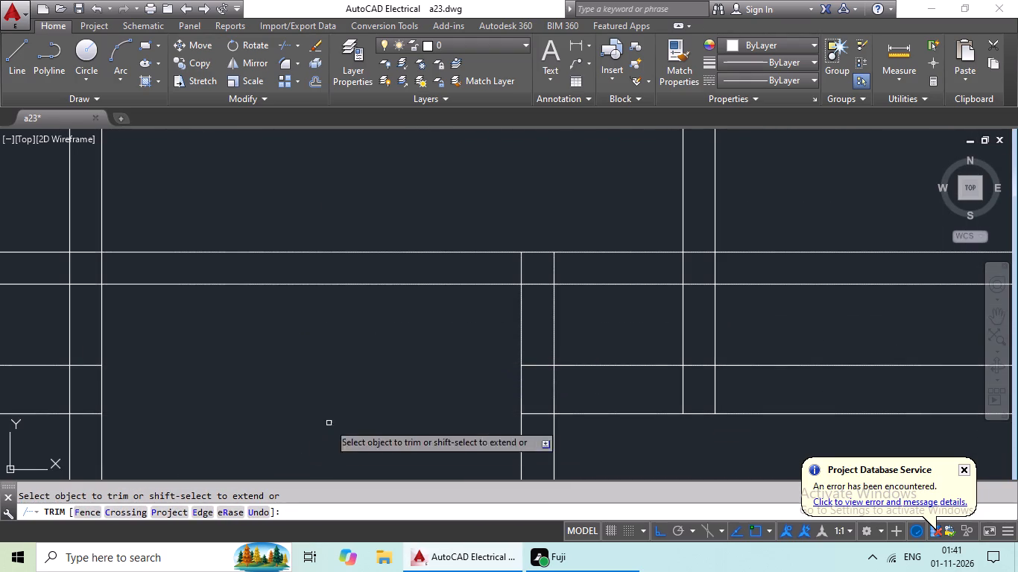
scroll(373, 406, "down", 2)
middle_click_drag(373, 406, 615, 384)
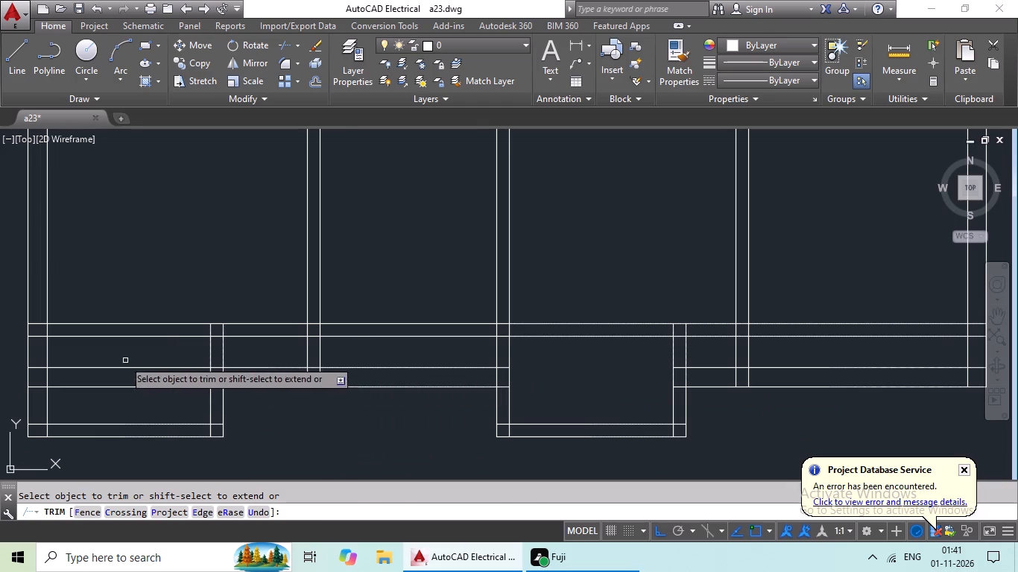
left_click_drag(127, 351, 110, 395)
left_click(110, 395)
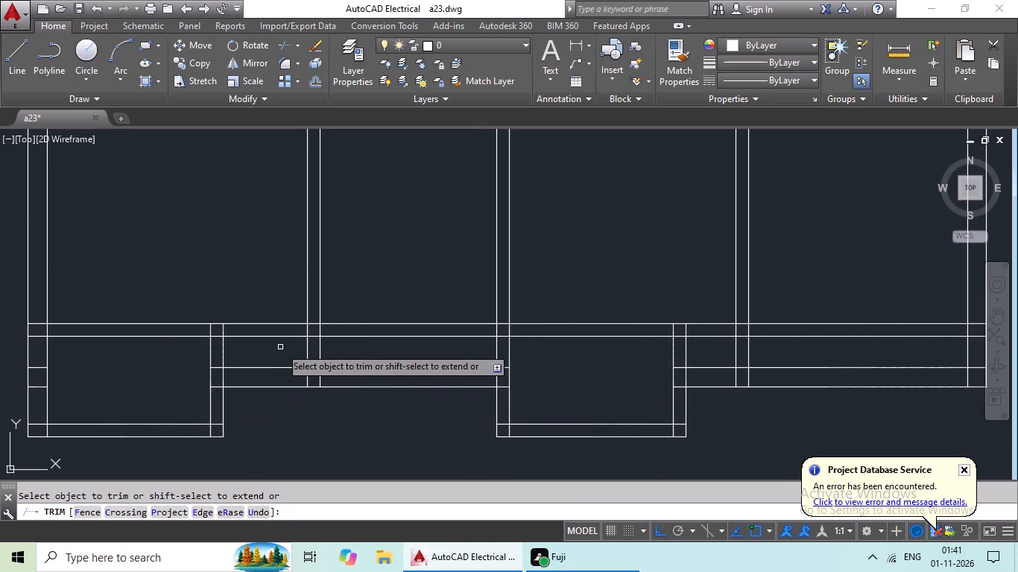
Trim the lower horizontal partition's lines between the two projecting rooms and from the right-hand room to the right exterior wall.
scroll(282, 338, "up", 2)
left_click_drag(282, 250, 249, 351)
left_click(249, 351)
scroll(269, 332, "down", 1)
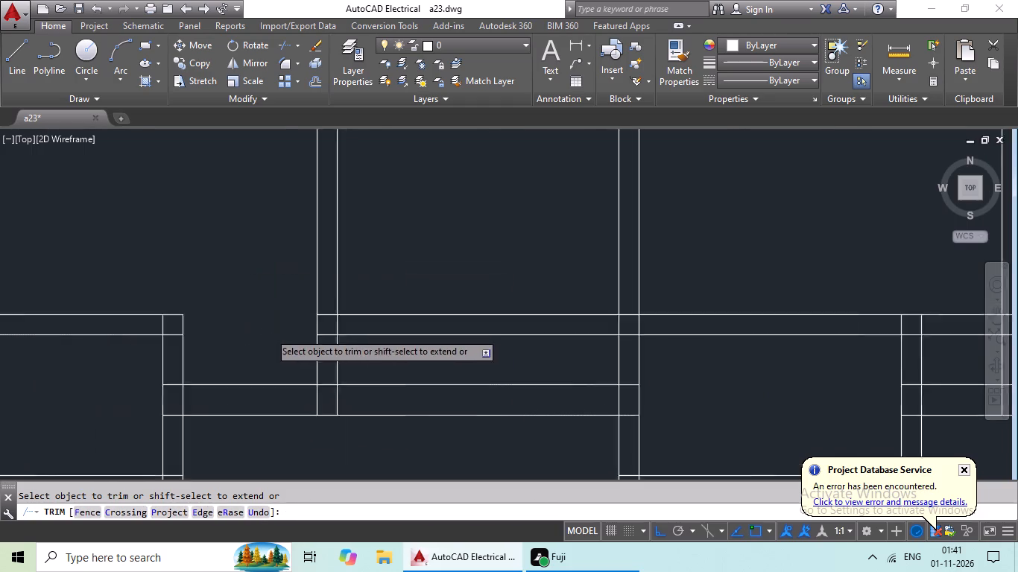
scroll(269, 332, "down", 2)
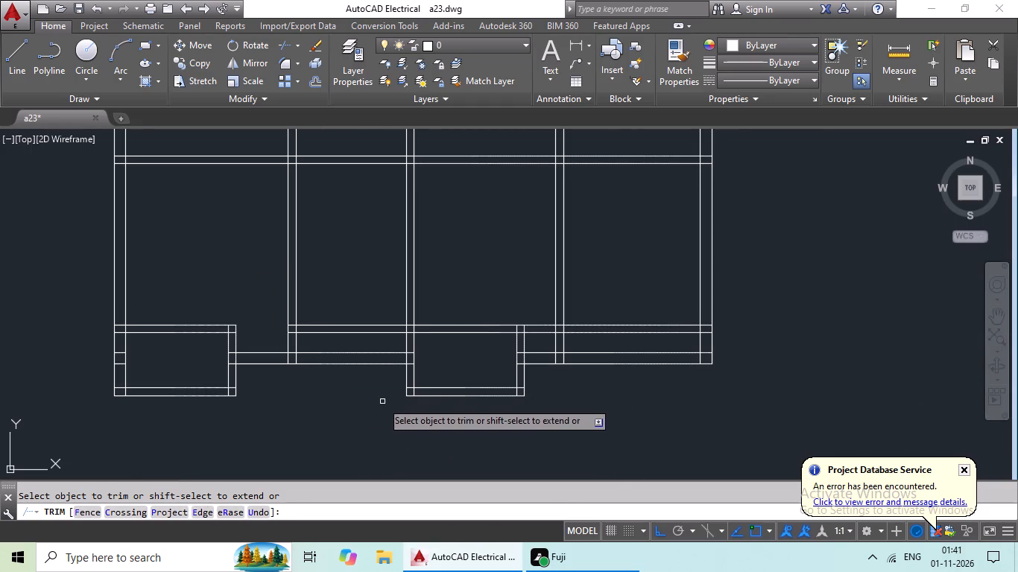
scroll(348, 342, "up", 2)
left_click_drag(394, 271, 357, 320)
left_click(341, 340)
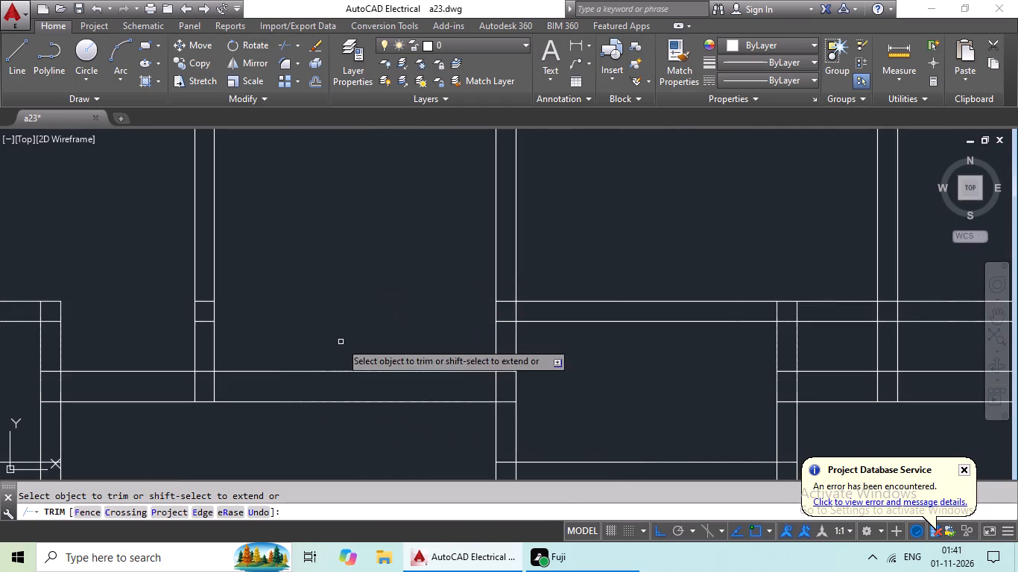
scroll(379, 312, "down", 2)
middle_click_drag(374, 387, 310, 404)
scroll(496, 338, "up", 2)
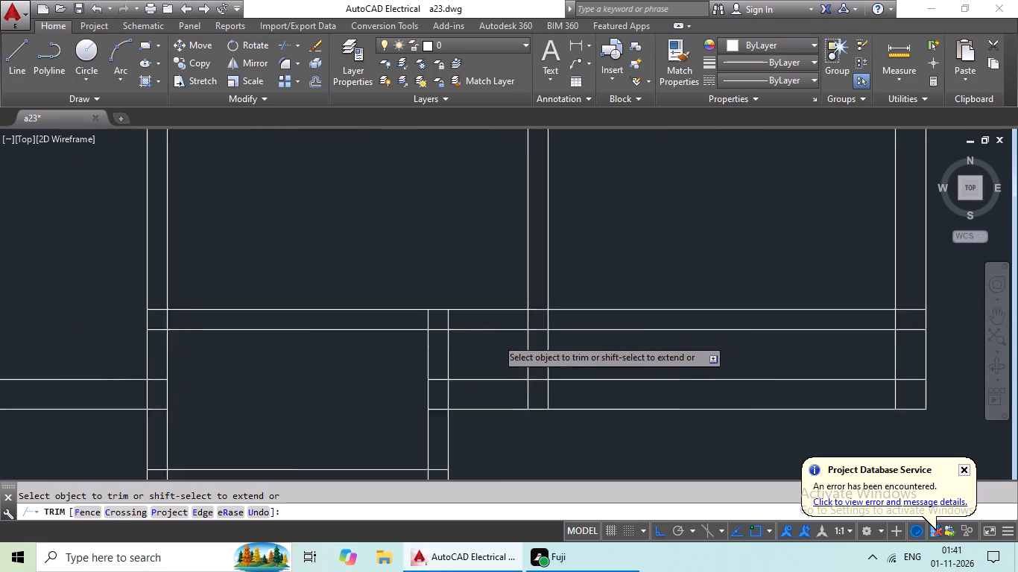
scroll(496, 338, "up", 1)
left_click_drag(502, 261, 461, 366)
left_click(461, 360)
left_click_drag(734, 248, 692, 357)
left_click(692, 357)
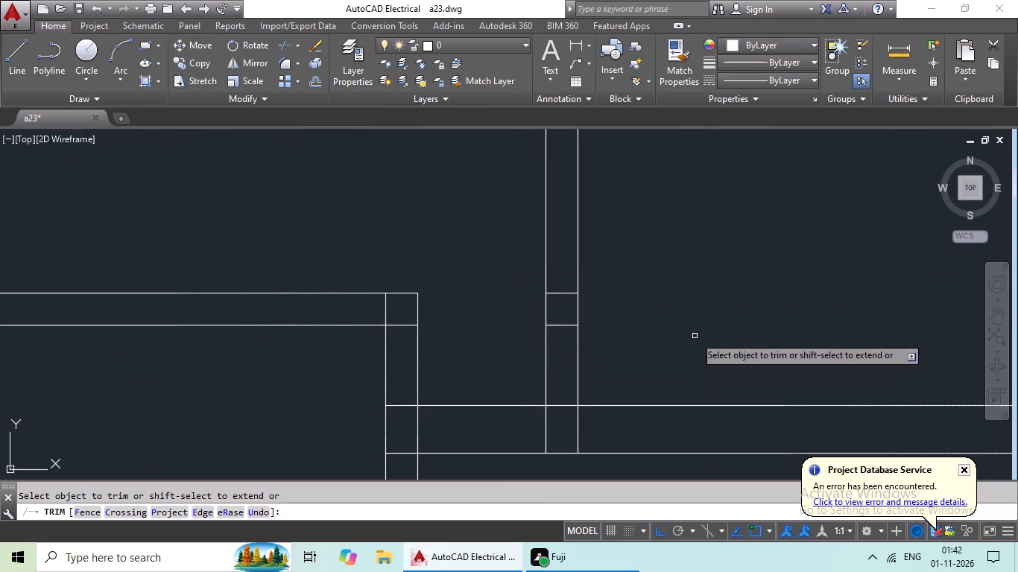
scroll(707, 311, "down", 3)
middle_click_drag(709, 305, 704, 313)
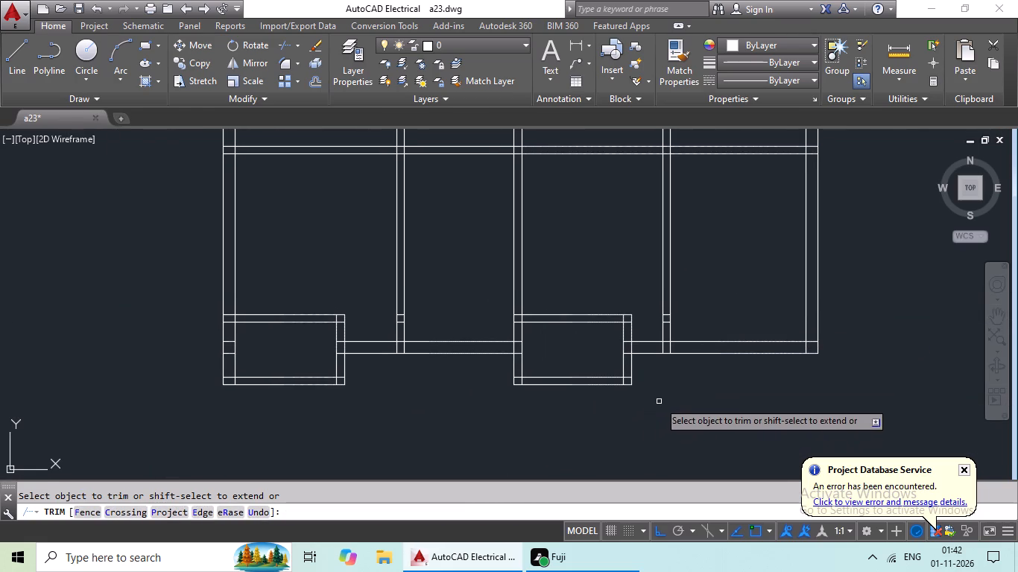
key("Escape")
Erase the leftover short horizontal segments inside the two vertical partitions just right of each projecting room.
scroll(664, 325, "up", 3)
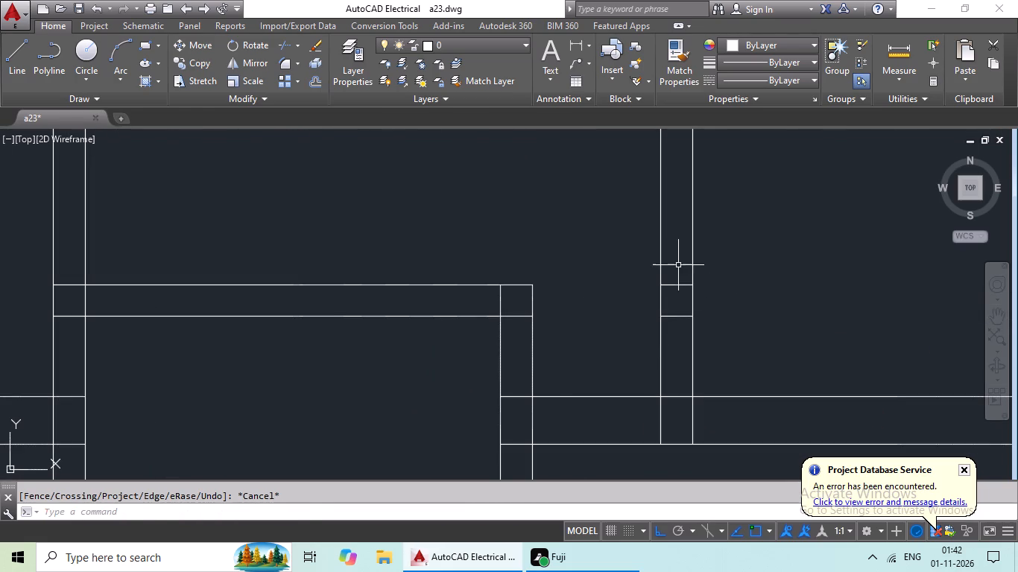
left_click_drag(677, 265, 677, 360)
left_click(677, 359)
key("Delete")
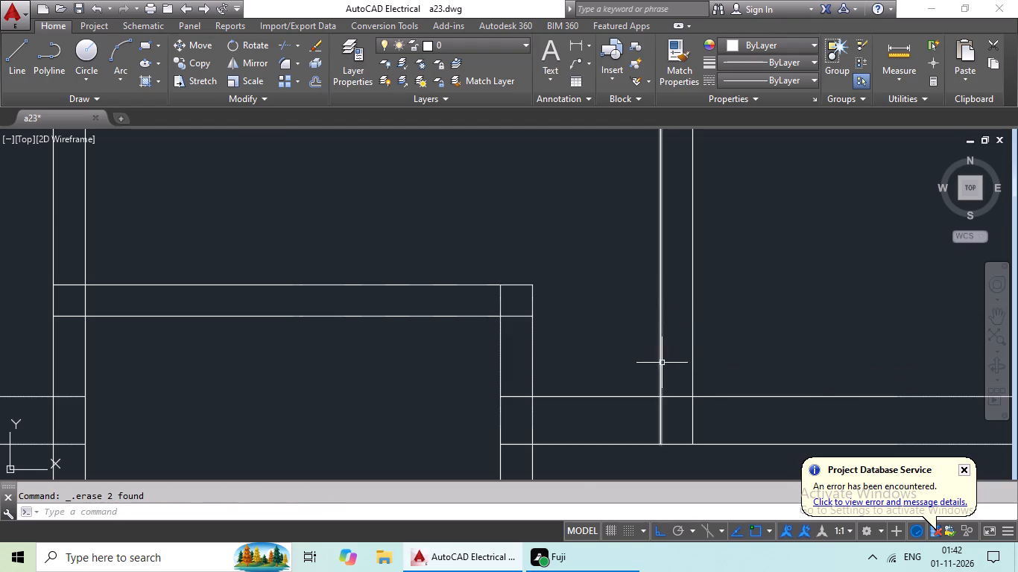
scroll(669, 360, "down", 1)
middle_click_drag(506, 425, 710, 398)
scroll(711, 398, "down", 1)
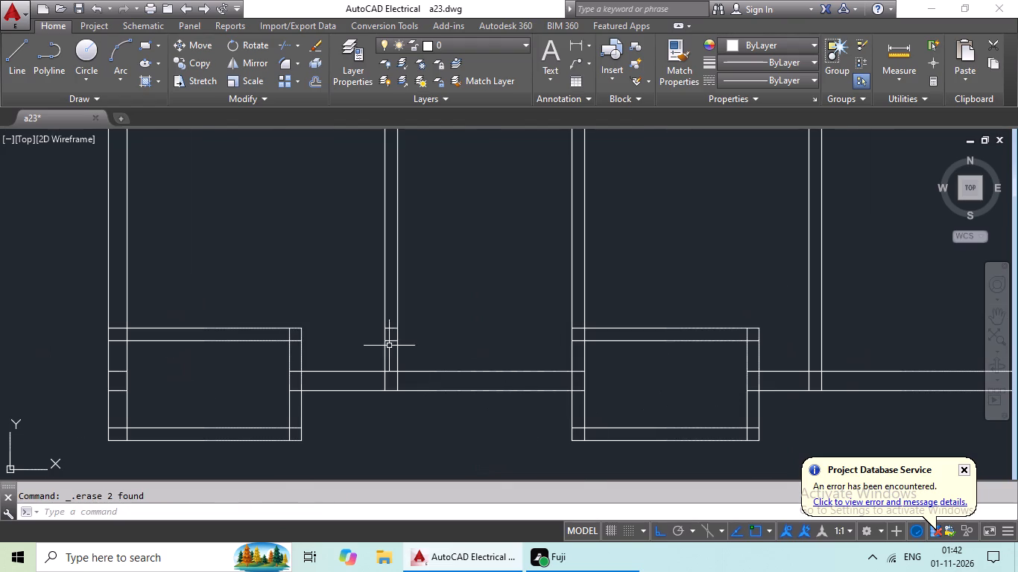
scroll(402, 340, "up", 4)
left_click_drag(312, 244, 312, 396)
left_click(312, 394)
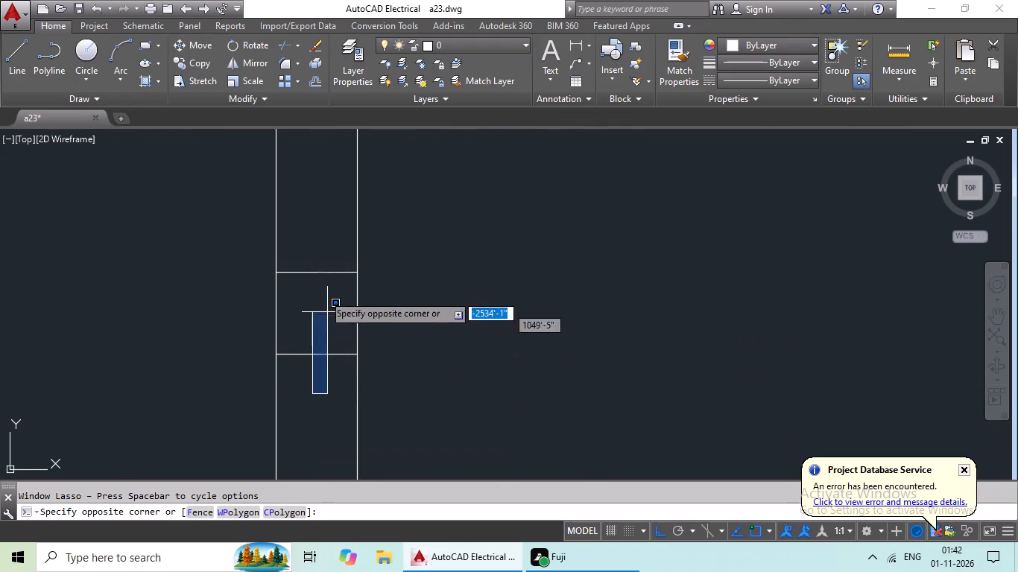
left_click(331, 241)
left_click_drag(331, 241, 299, 397)
left_click_drag(326, 251, 297, 407)
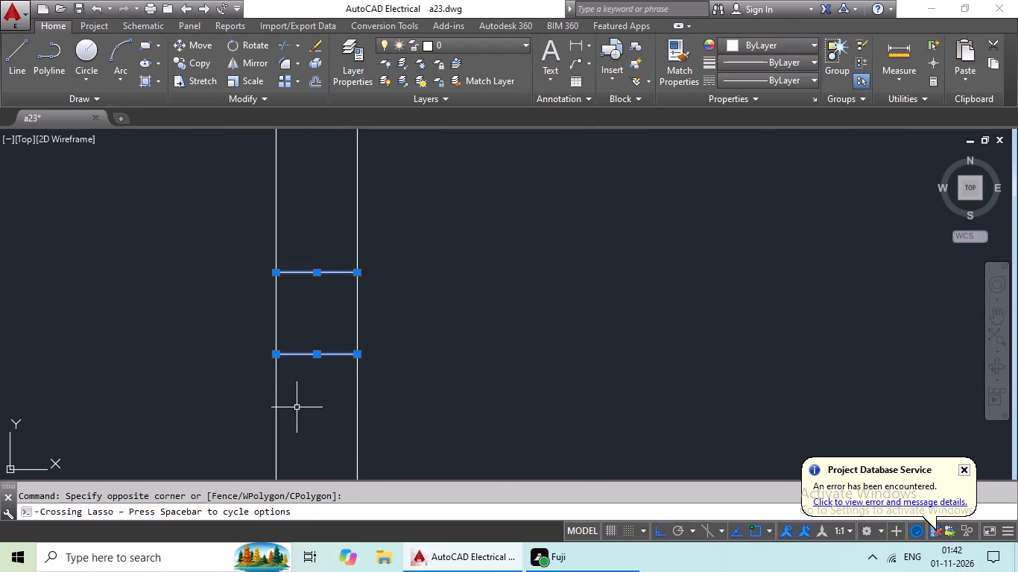
left_click(297, 407)
key("Delete")
scroll(382, 382, "down", 3)
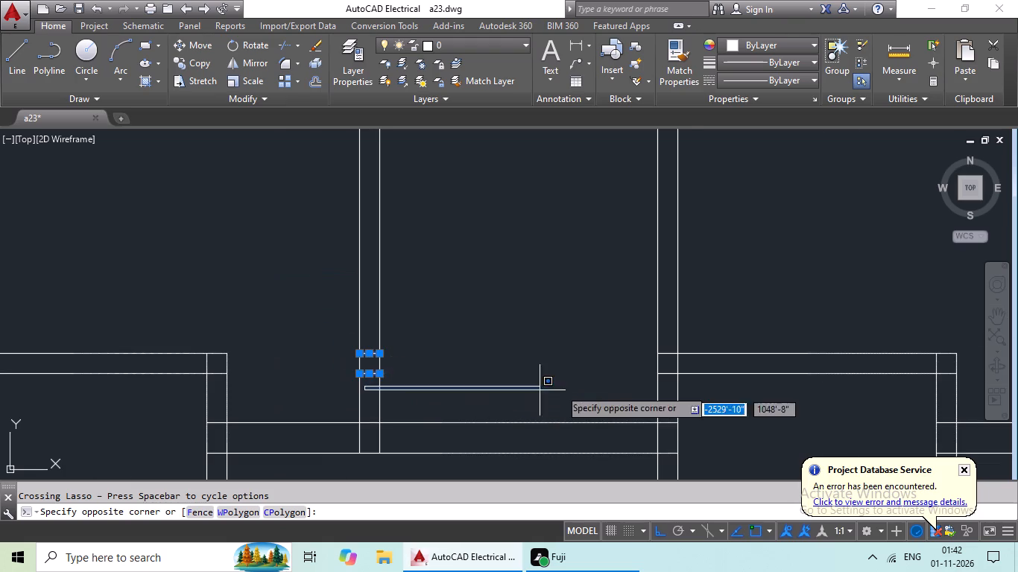
key("Escape")
key("Delete")
Erase the two leftover short horizontal segments inside the left exterior wall beside the left-hand projecting room.
scroll(499, 355, "down", 2)
middle_click_drag(519, 356, 598, 327)
scroll(355, 364, "up", 3)
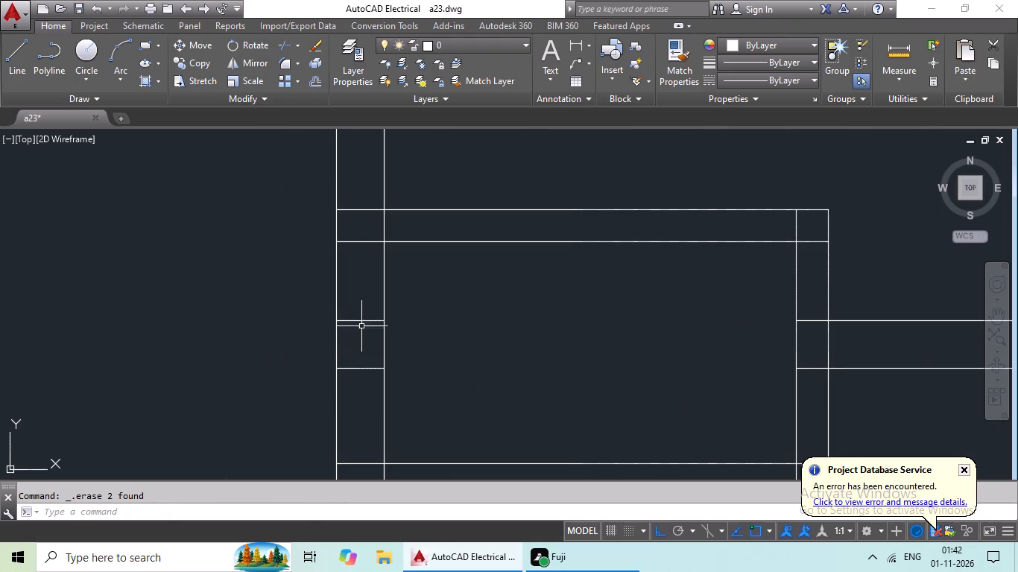
left_click_drag(370, 300, 352, 407)
left_click(352, 407)
key("Delete")
scroll(402, 387, "down", 4)
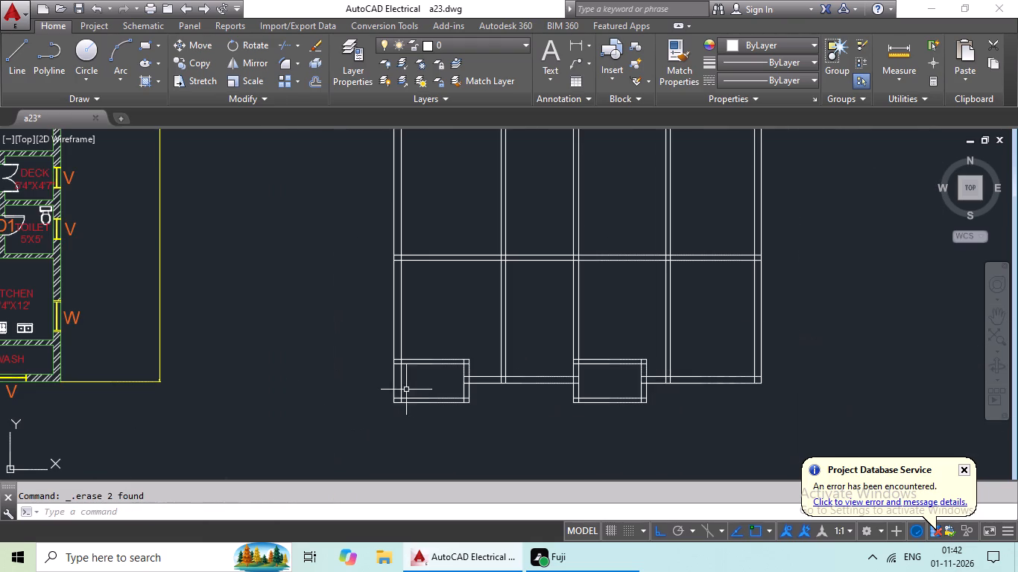
key("Escape")
key("Escape")
key("Escape")
key("Escape")
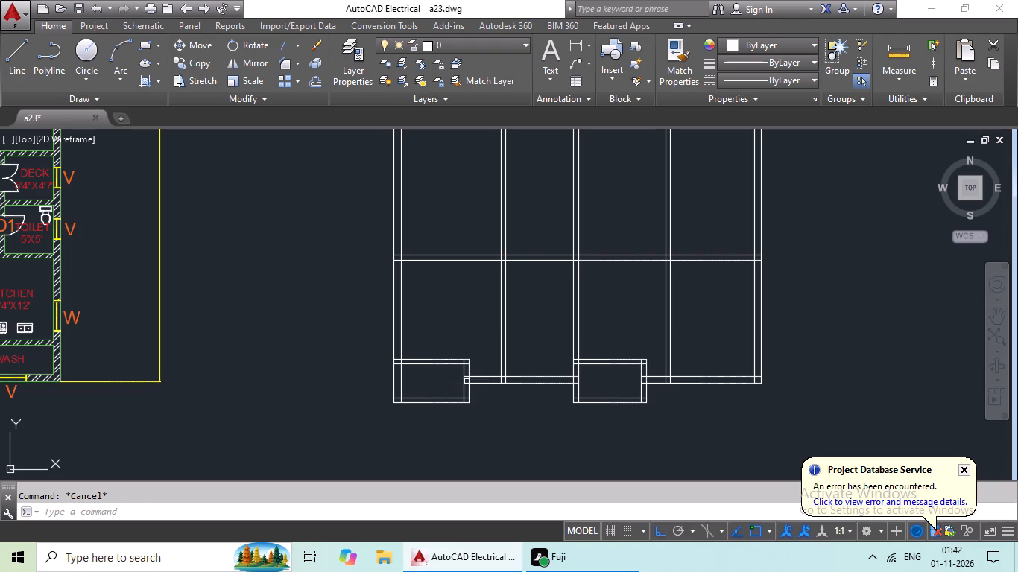
Trim the left exterior wall's inner line inside the left-hand projecting room and where it crosses the room's top wall.
type("TR")
key("space")
key("space")
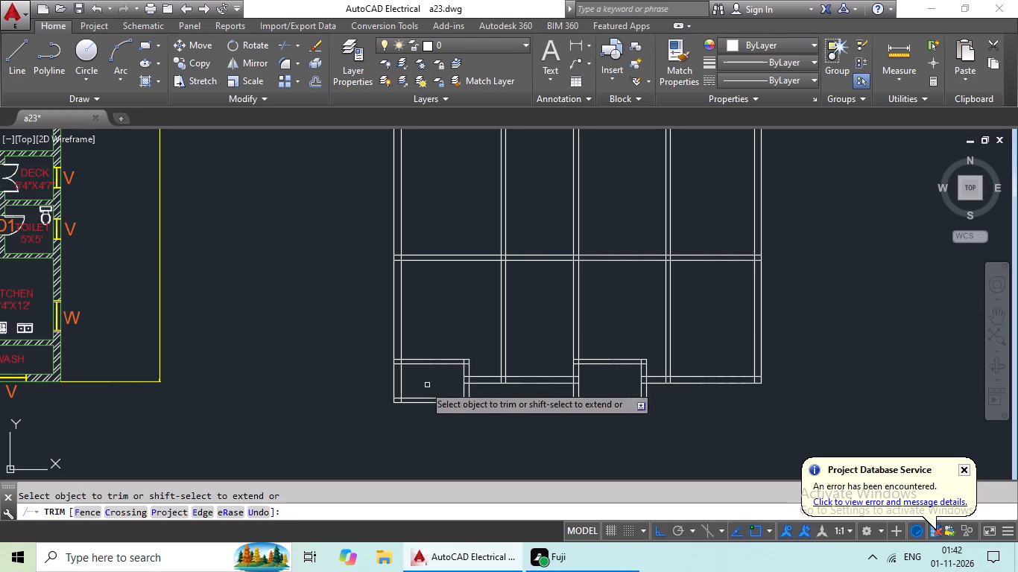
left_click(401, 389)
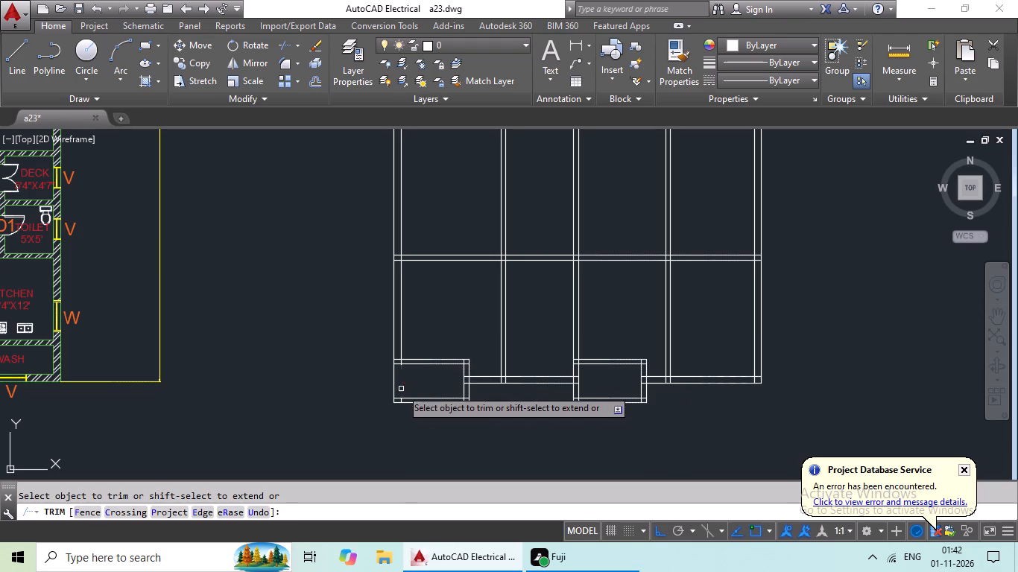
scroll(396, 361, "up", 3)
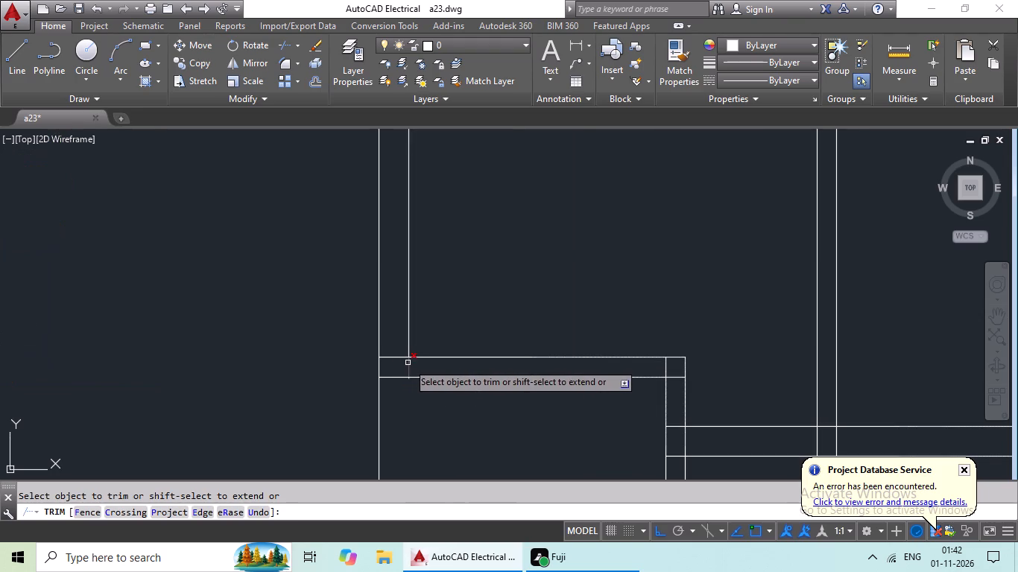
left_click(408, 363)
scroll(434, 403, "down", 2)
middle_click_drag(434, 405, 434, 380)
scroll(420, 424, "up", 3)
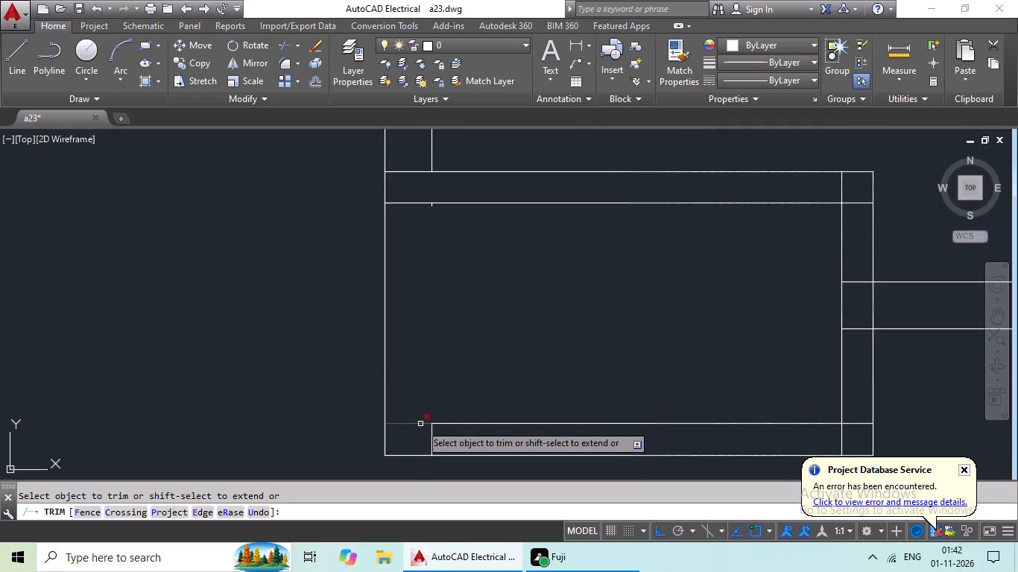
key("Escape")
key("Escape")
Erase the leftover pieces of the inner wall line in the left-hand room's bottom wall and just below its top wall.
left_click(433, 444)
key("Delete")
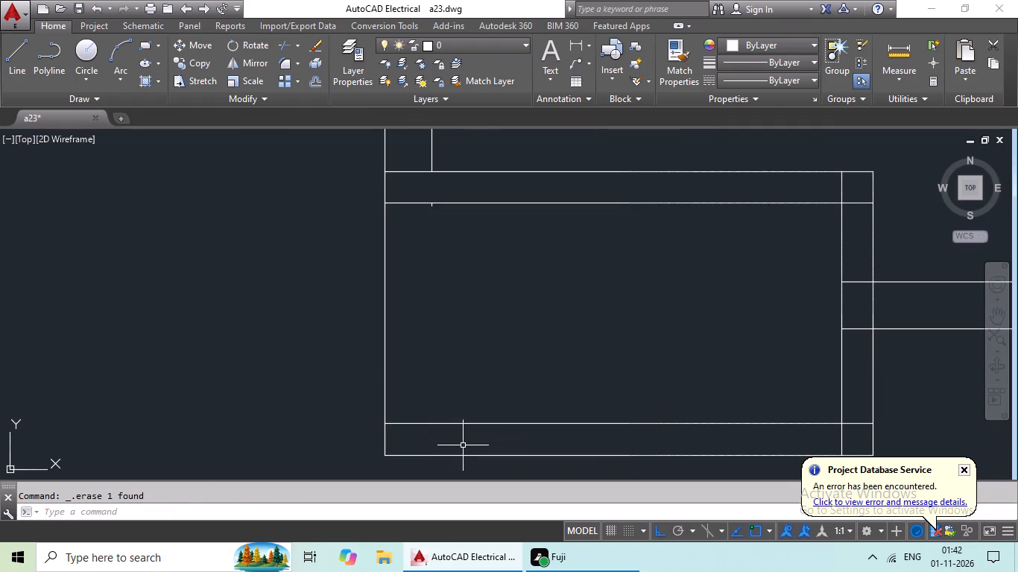
scroll(429, 208, "up", 4)
middle_click_drag(429, 207, 398, 308)
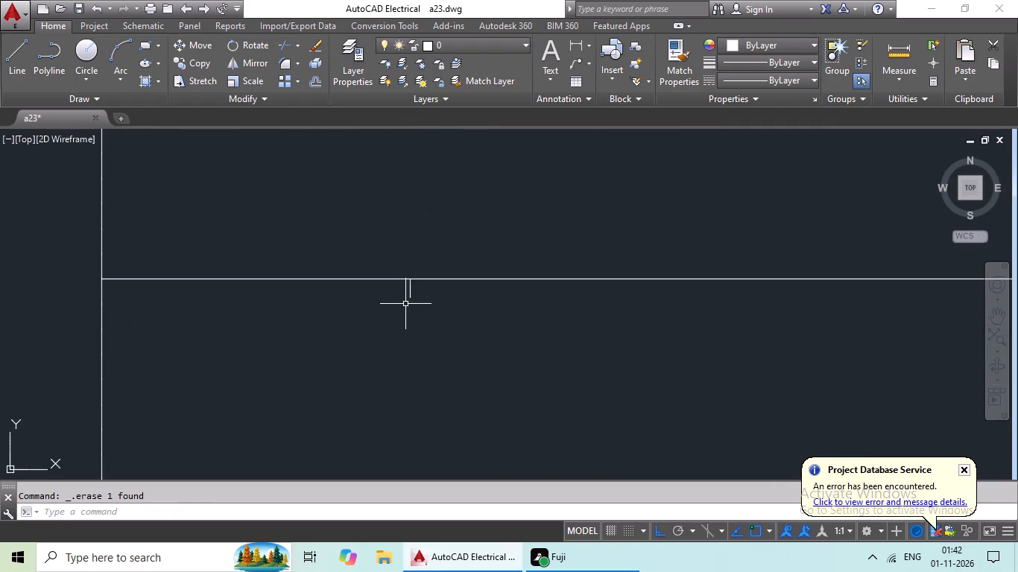
left_click(410, 296)
key("Delete")
scroll(490, 366, "down", 3)
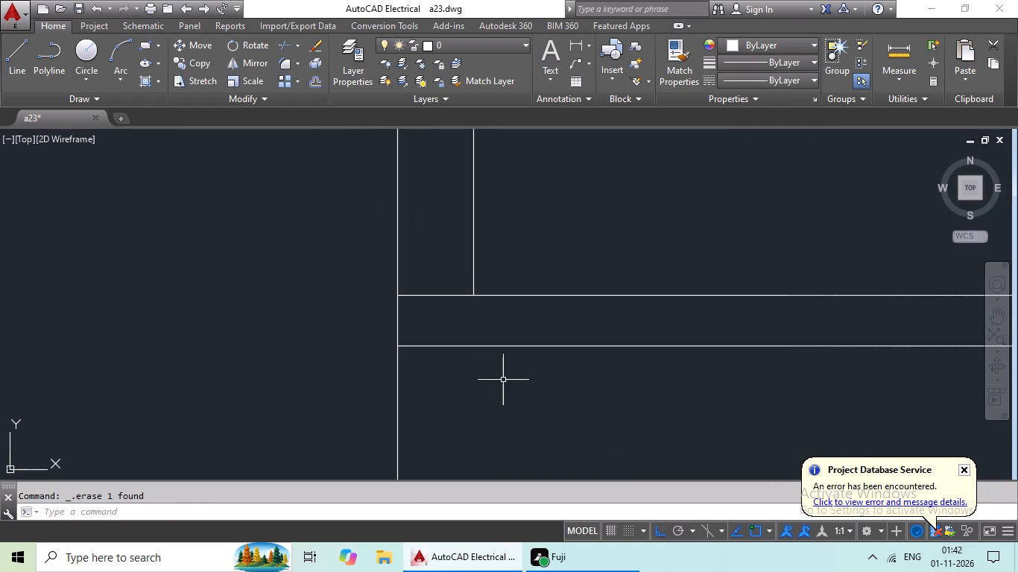
Offset the left exterior wall's outer line 6" inward to form the left wall of the left-hand projecting room.
middle_click_drag(503, 381, 458, 342)
key("Escape")
key("Escape")
key("o")
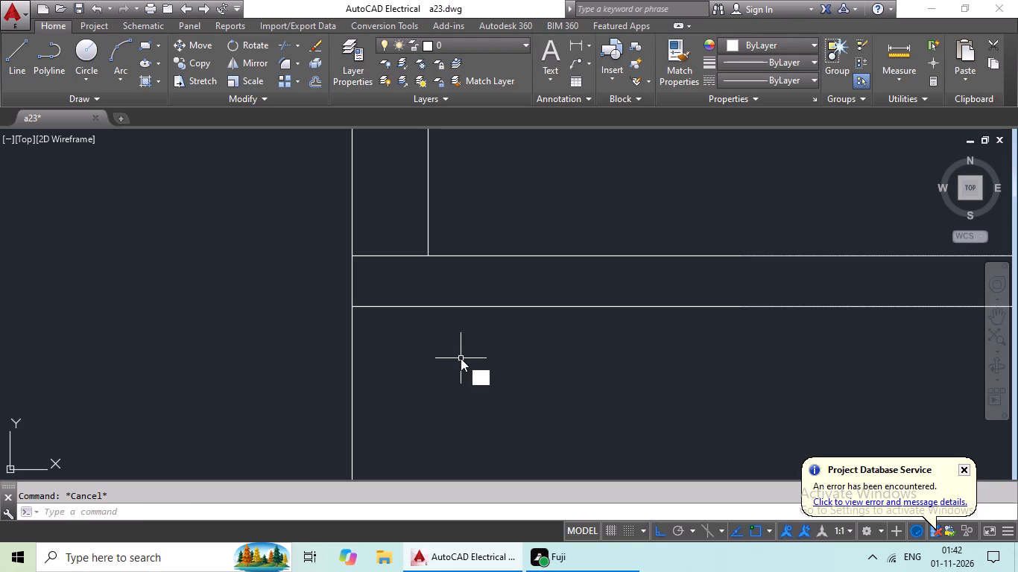
key("Return")
key("6")
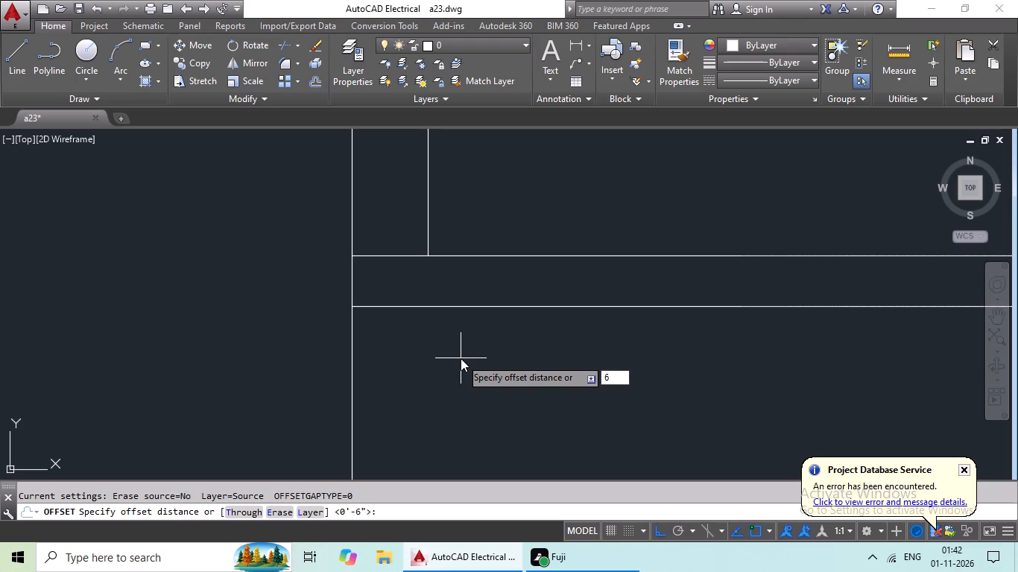
key("shift+quotedbl")
key("Return")
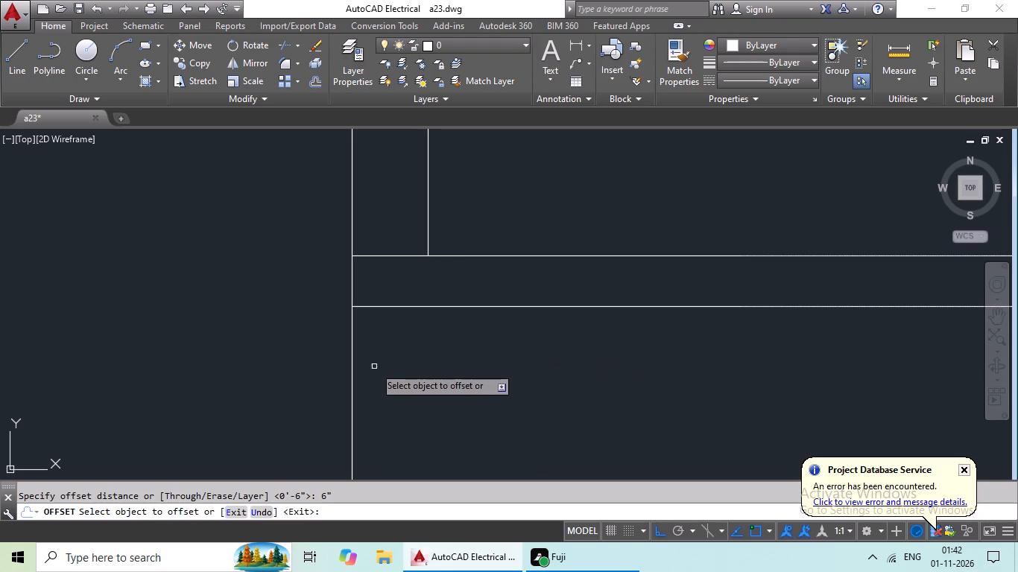
left_click(352, 396)
left_click(374, 393)
scroll(408, 386, "down", 1)
key("Escape")
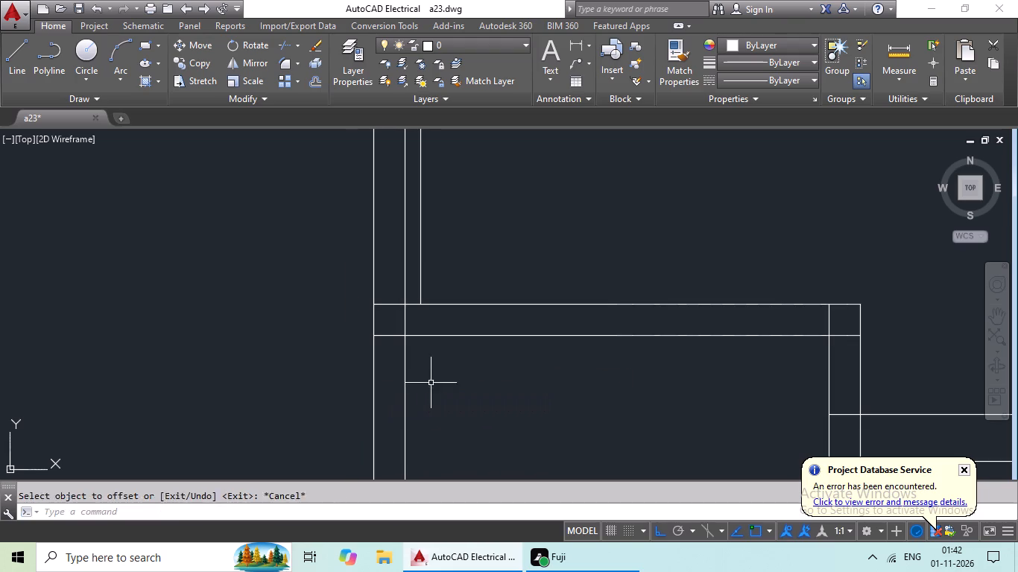
Trim the new 6" offset line above the top wall of the left-hand projecting room.
key("Escape")
type("TR")
key("space")
key("space")
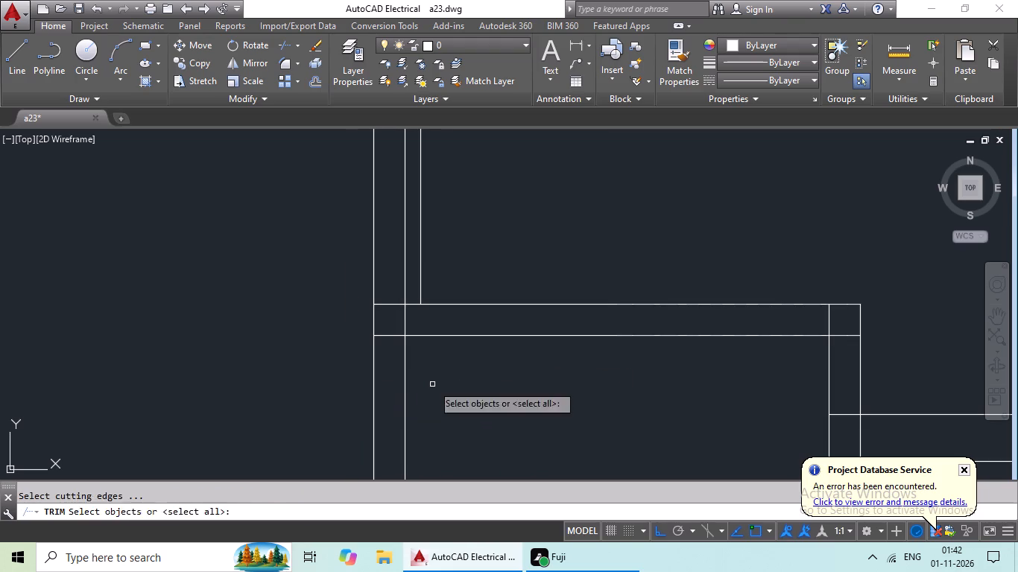
left_click(406, 294)
scroll(445, 290, "down", 3)
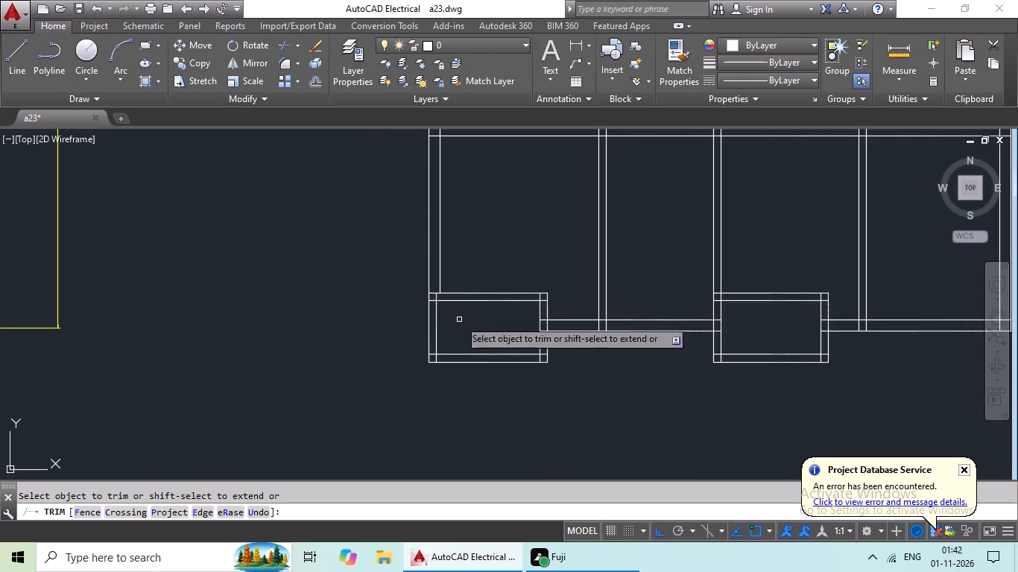
middle_click_drag(455, 321, 420, 346)
middle_click_drag(417, 358, 347, 387)
key("Escape")
key("Escape")
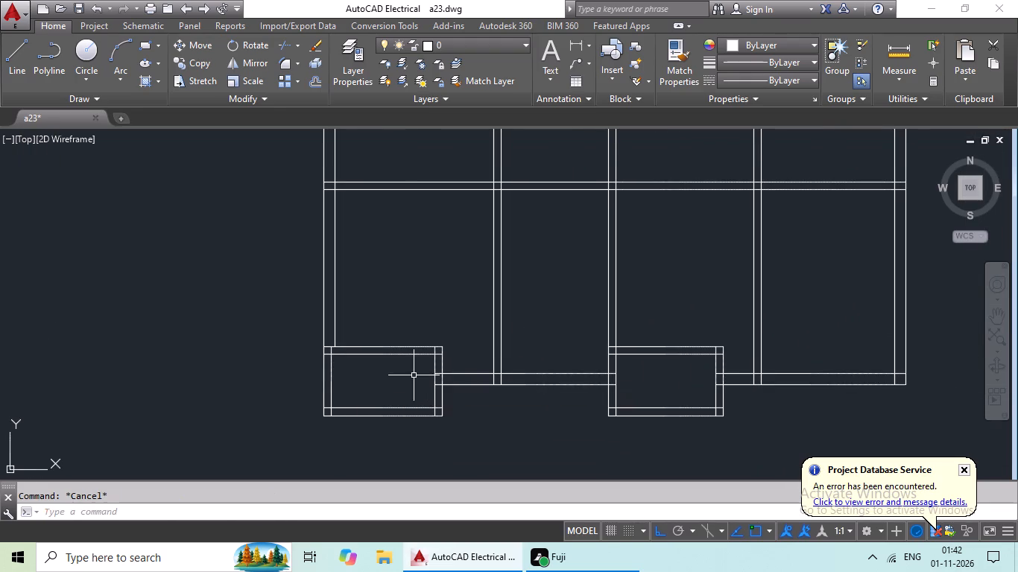
Examine the wall layout above the long horizontal partition north of the projecting rooms.
middle_click_drag(417, 296, 396, 426)
middle_click_drag(400, 370, 396, 405)
middle_click_drag(411, 384, 440, 303)
scroll(439, 296, "down", 1)
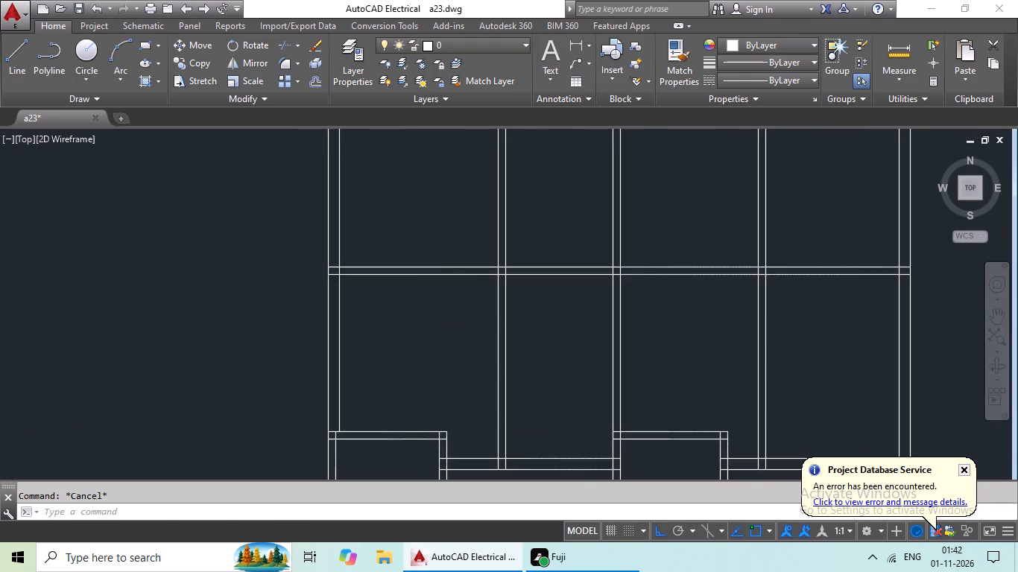
middle_click_drag(434, 302, 379, 398)
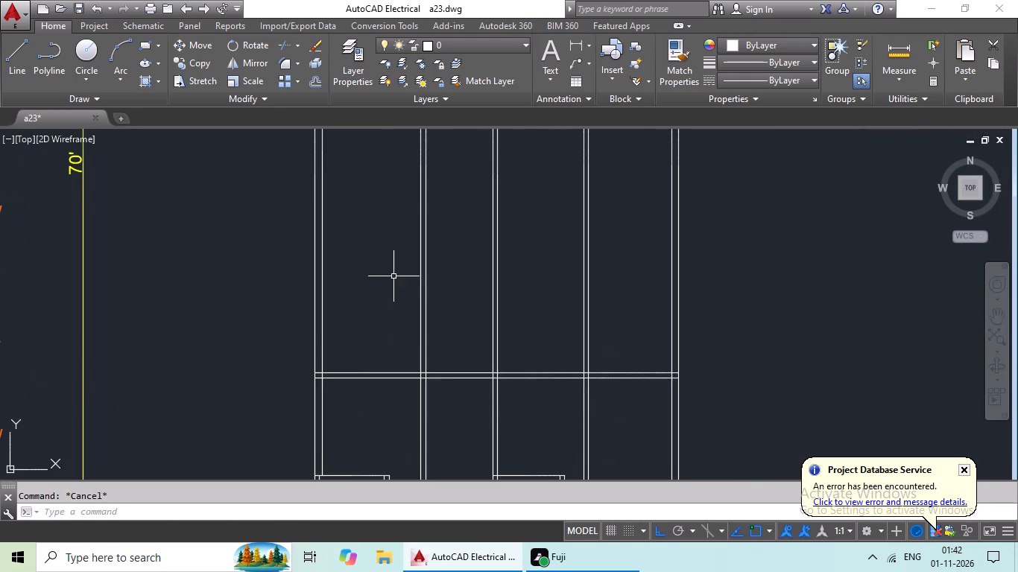
scroll(393, 276, "down", 1)
middle_click_drag(393, 275, 317, 322)
scroll(420, 369, "up", 1)
middle_click_drag(420, 369, 429, 369)
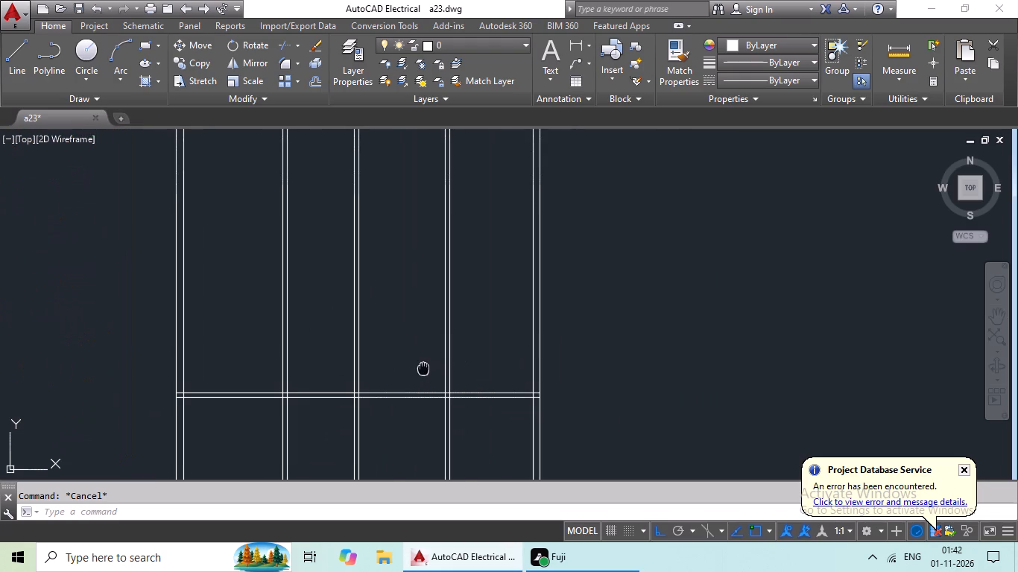
middle_click_drag(429, 369, 526, 369)
key("Escape")
key("Escape")
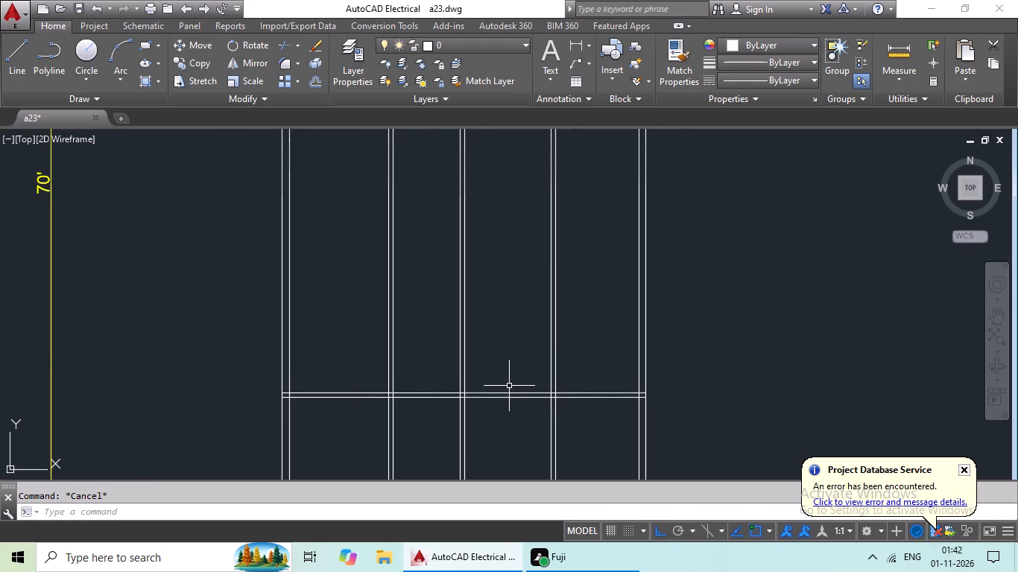
key("Escape")
key("Escape")
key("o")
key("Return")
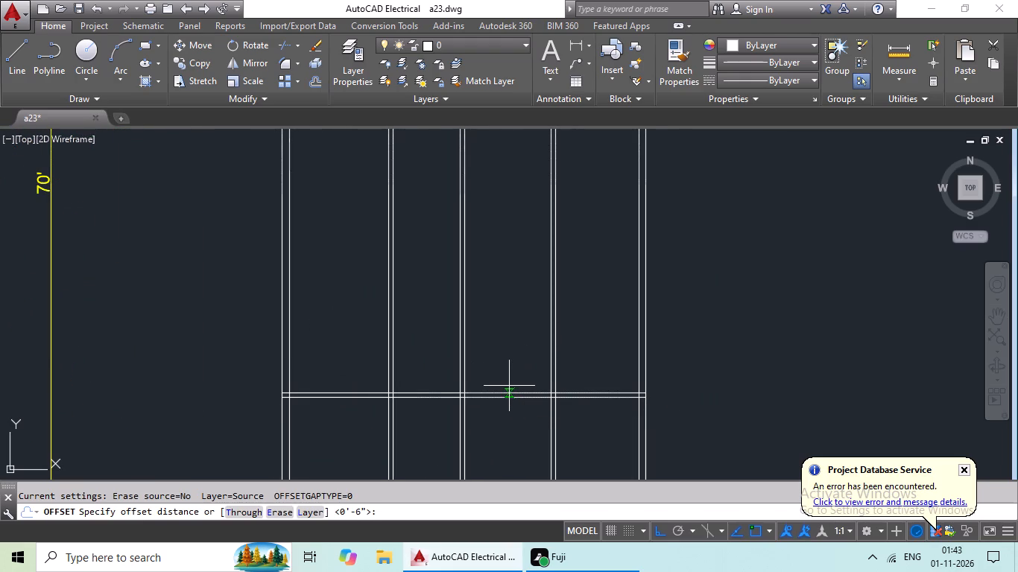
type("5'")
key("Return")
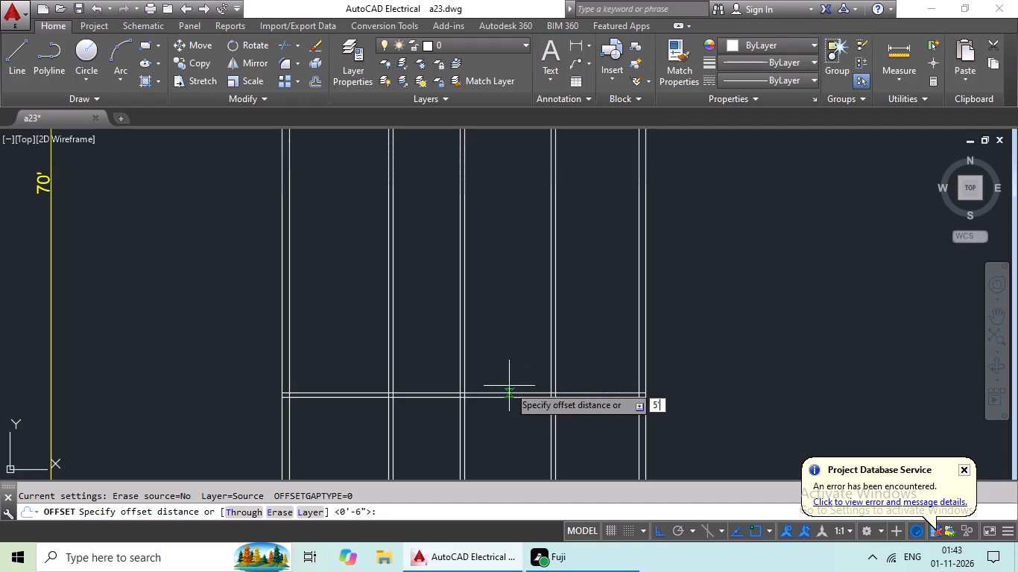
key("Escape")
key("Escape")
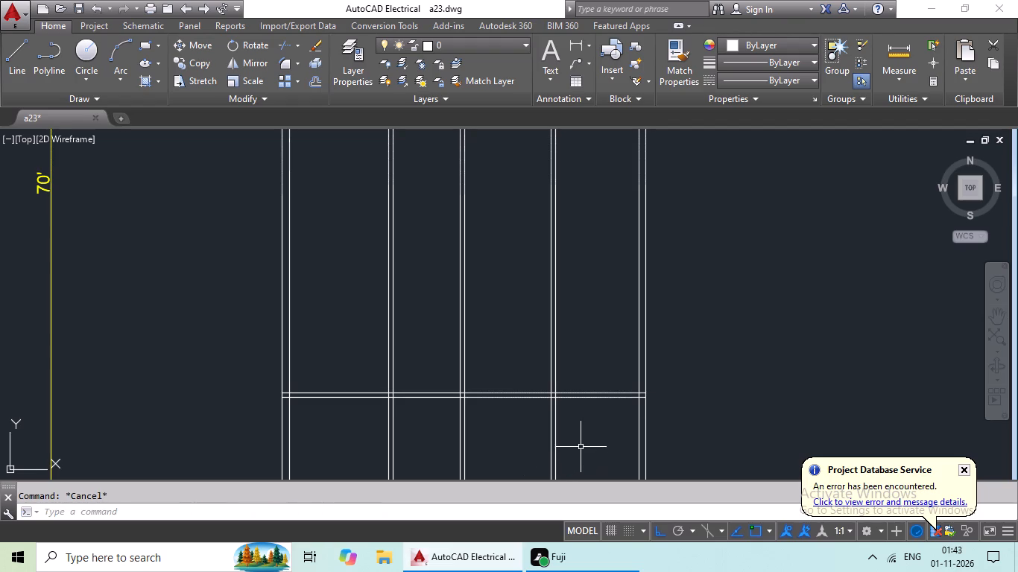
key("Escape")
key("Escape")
Trim the three double-line vertical partitions above the long horizontal partition, between the left and right exterior walls.
key("t")
key("r")
key("space")
key("space")
scroll(563, 338, "up", 1)
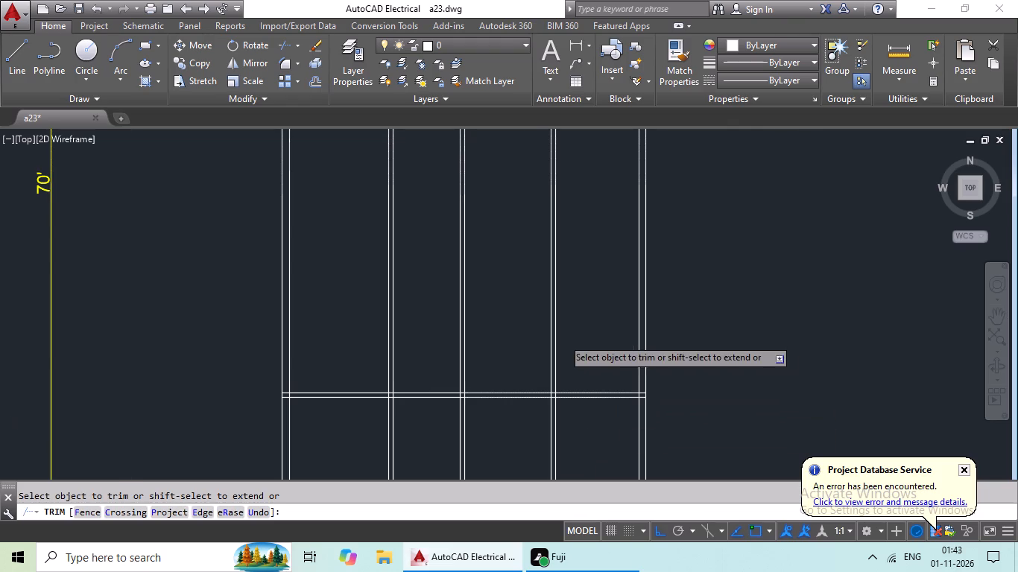
scroll(563, 338, "up", 1)
left_click_drag(590, 312, 467, 398)
scroll(511, 367, "down", 2)
left_click_drag(535, 370, 444, 384)
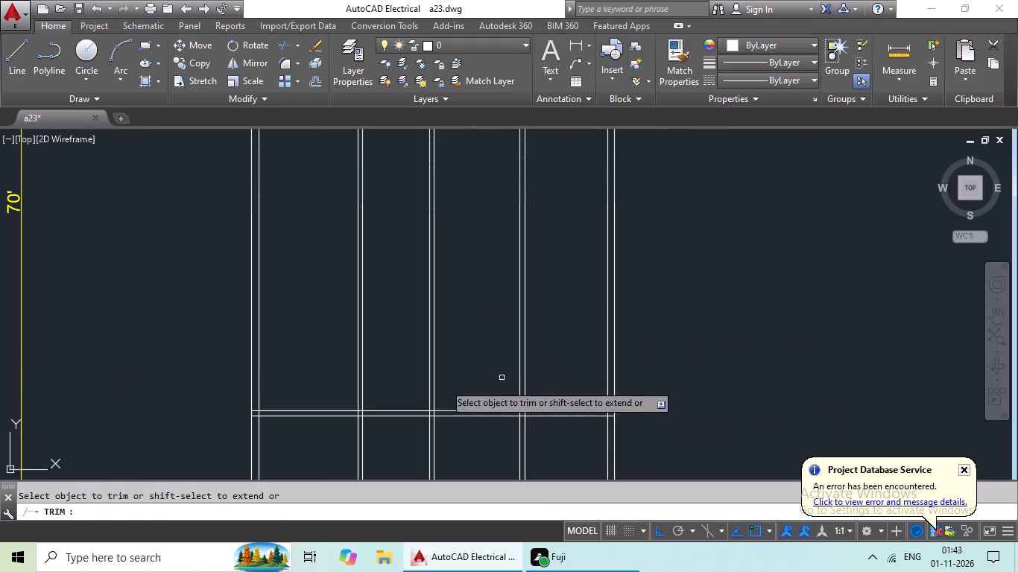
left_click_drag(444, 384, 401, 387)
left_click_drag(554, 335, 325, 376)
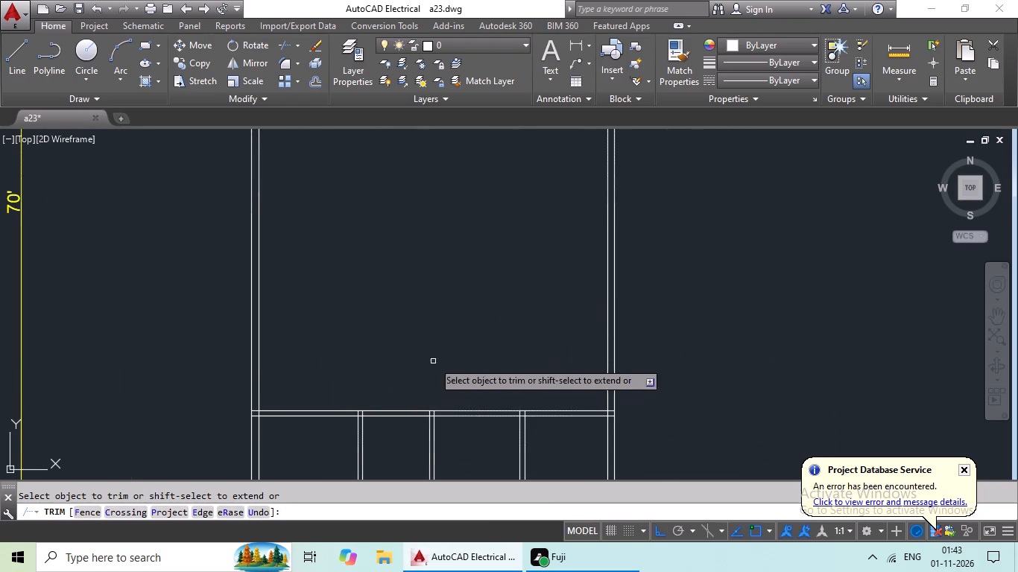
middle_click_drag(434, 360, 493, 337)
key("Escape")
key("Escape")
Offset the right exterior wall's inner line 5' into the plan.
key("p")
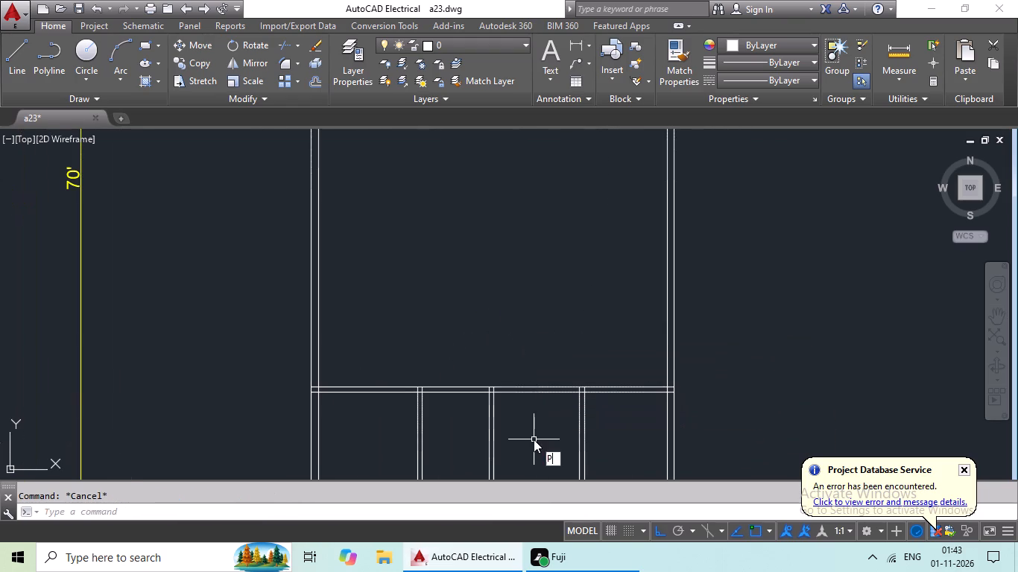
key("Escape")
key("Escape")
key("o")
key("Return")
type("5'")
key("Return")
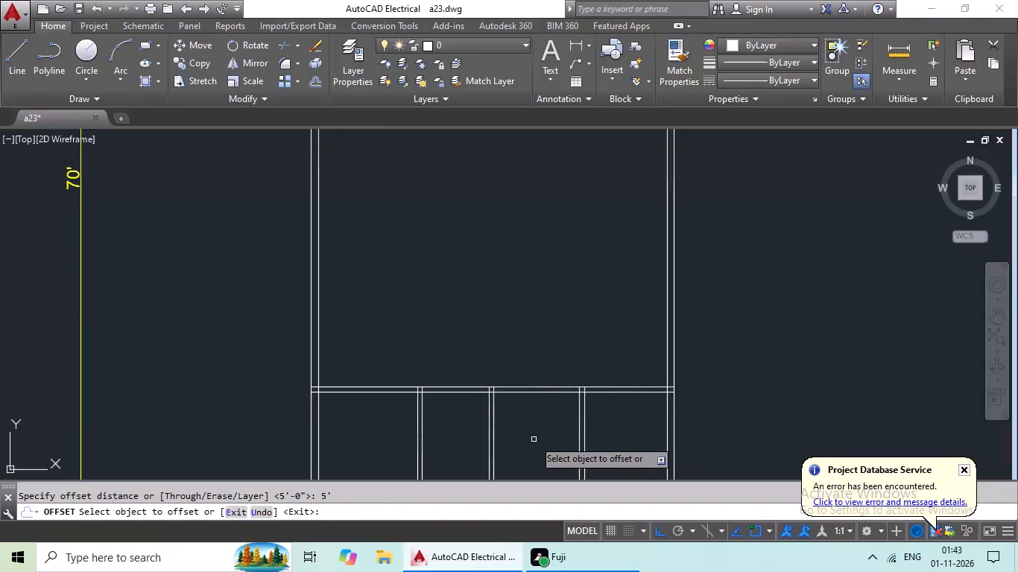
left_click_drag(668, 351, 638, 352)
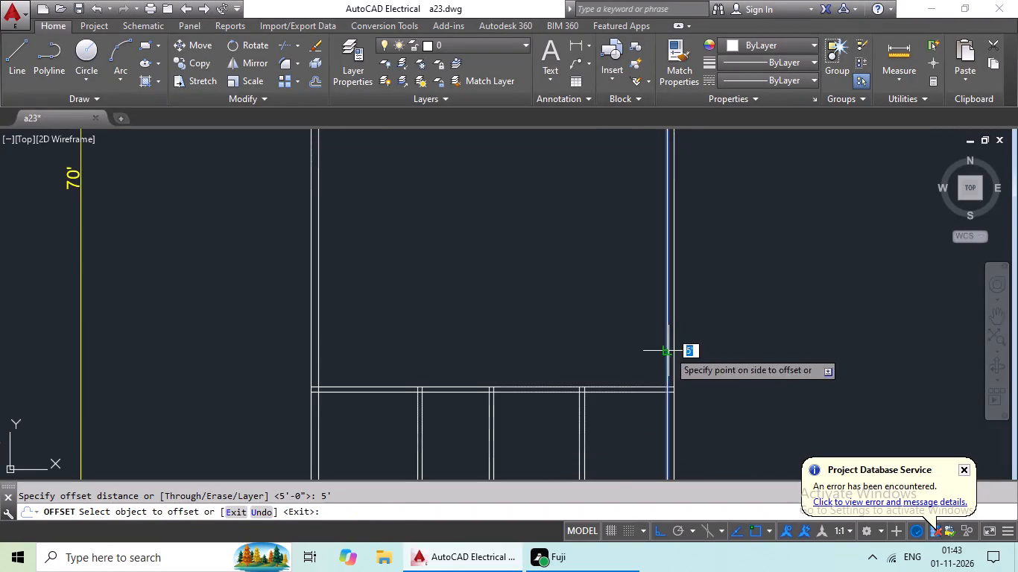
left_click(551, 352)
key("Escape")
key("Escape")
key("Escape")
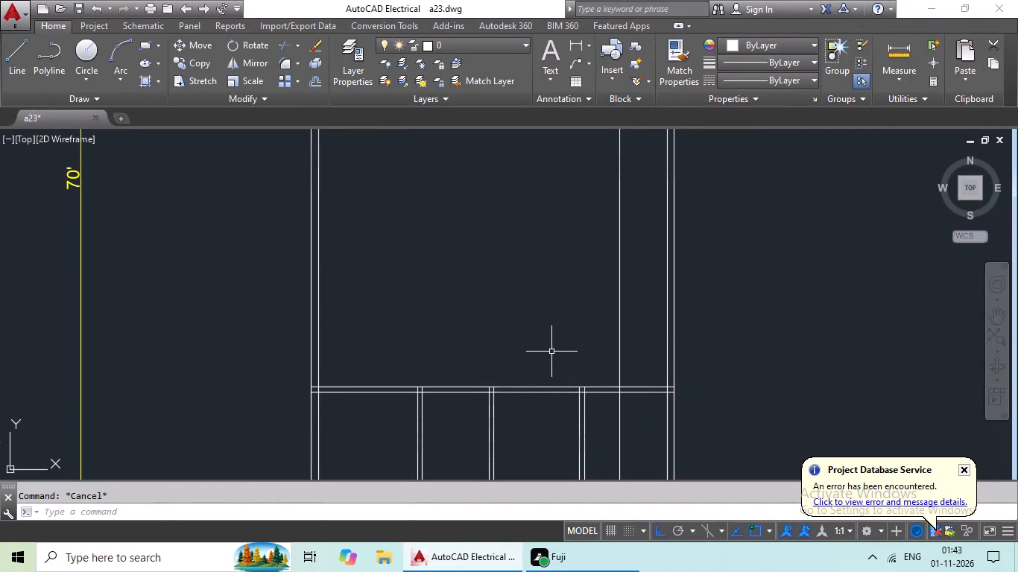
Trim the new vertical line where it crosses between the two lines of the long horizontal partition.
type("TR")
key("space")
key("space")
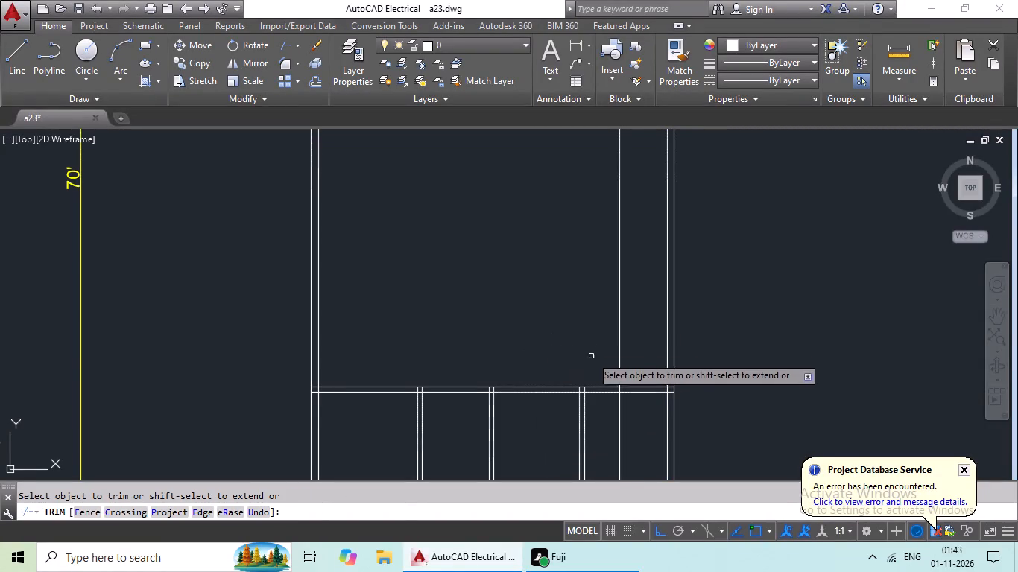
left_click(617, 390)
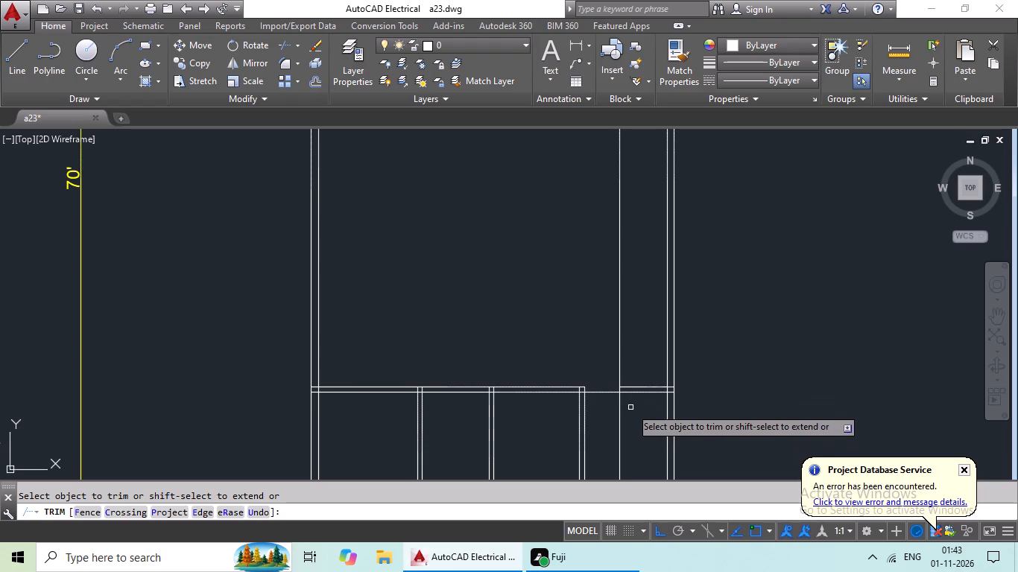
key("ctrl+z")
scroll(604, 384, "up", 3)
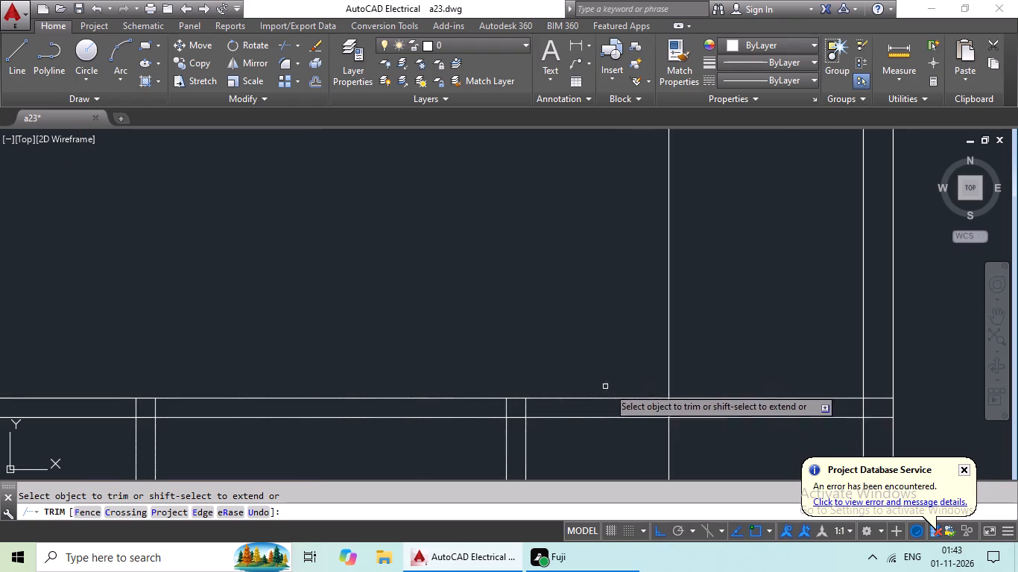
scroll(675, 413, "up", 1)
left_click_drag(701, 398, 639, 415)
left_click(639, 415)
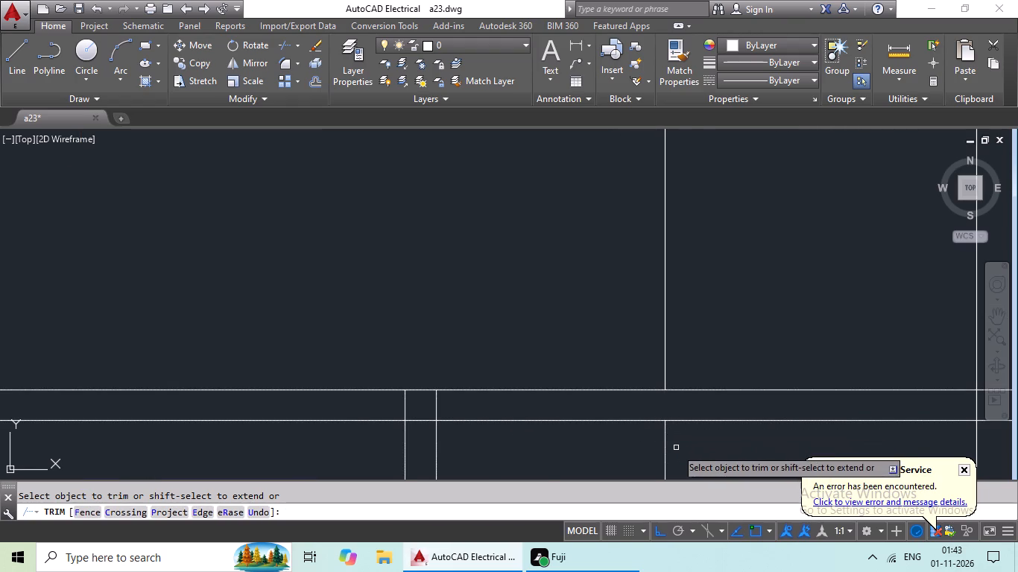
key("Escape")
Erase the leftover part of the new vertical line below the long horizontal partition.
left_click(667, 445)
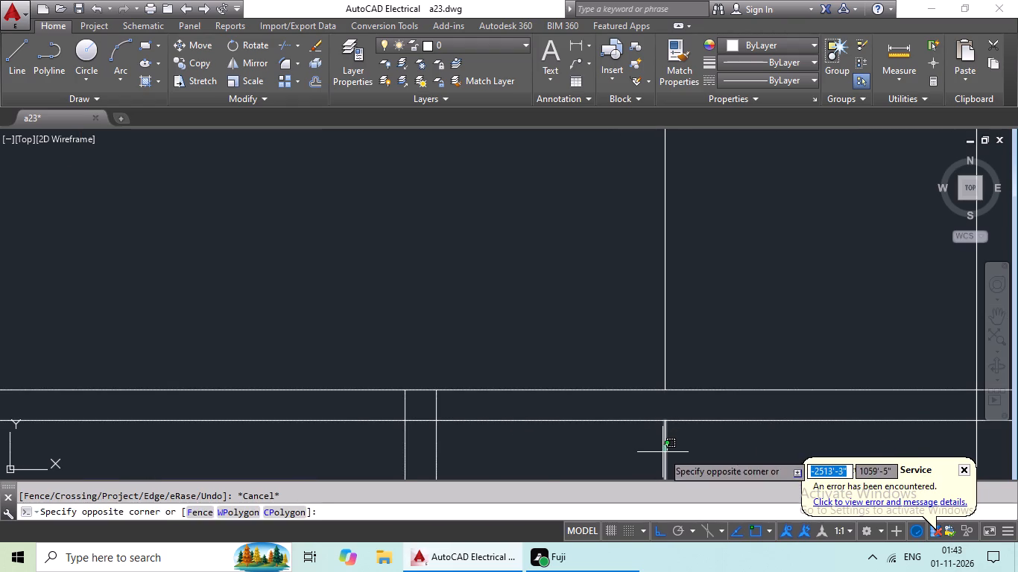
left_click(663, 452)
key("Delete")
Offset the new vertical line 6" away from the right exterior wall to form a partition.
scroll(728, 430, "down", 2)
middle_click_drag(758, 369, 663, 413)
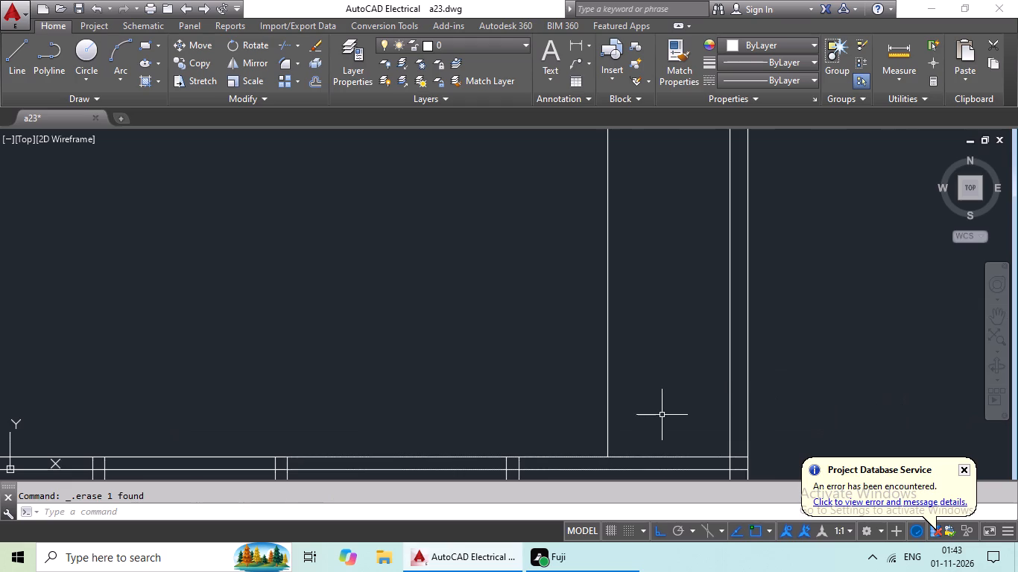
key("Escape")
key("Escape")
key("o")
key("Return")
type("6\"")
key("Return")
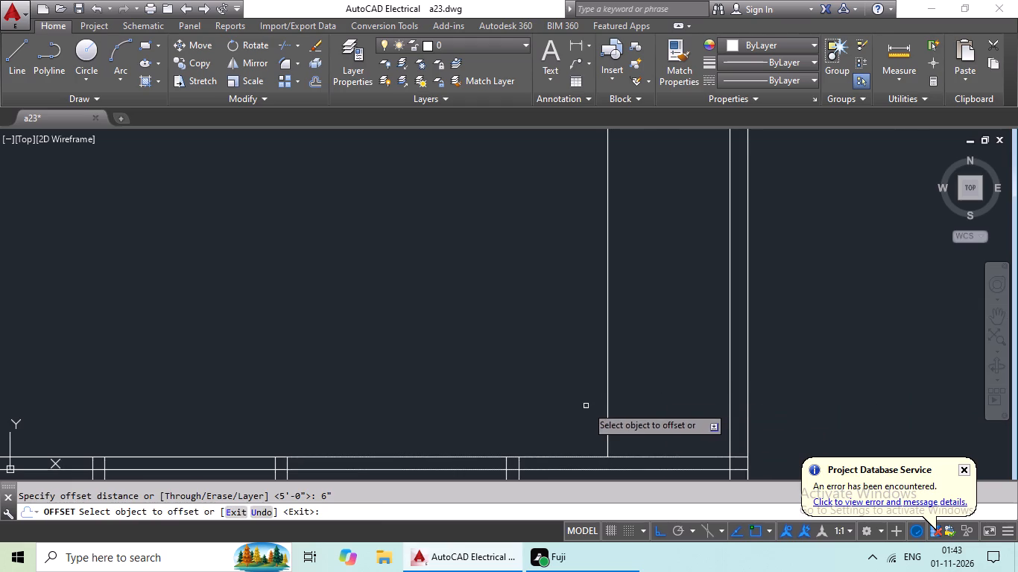
left_click_drag(608, 392, 589, 396)
left_click(576, 399)
key("Escape")
key("Escape")
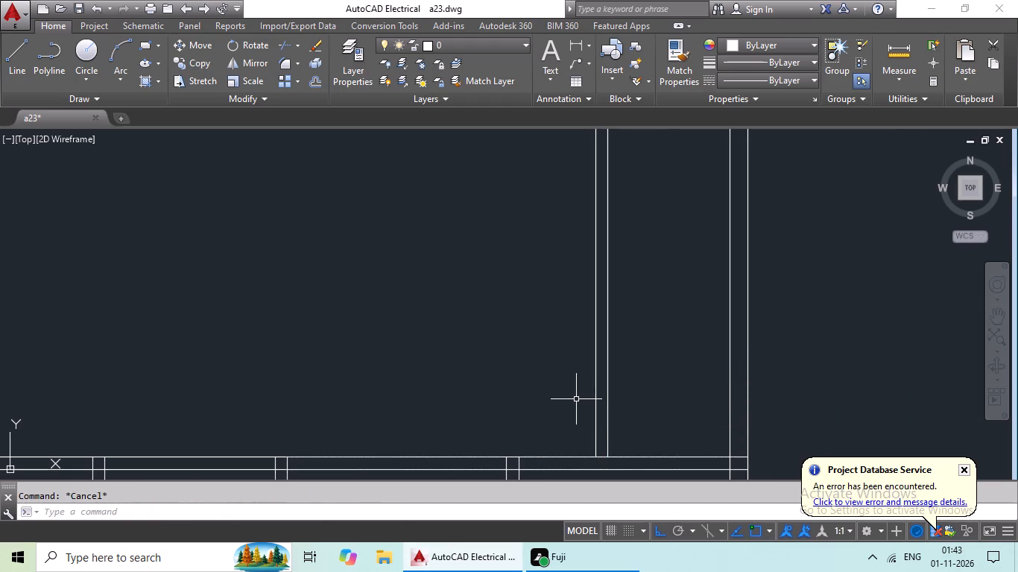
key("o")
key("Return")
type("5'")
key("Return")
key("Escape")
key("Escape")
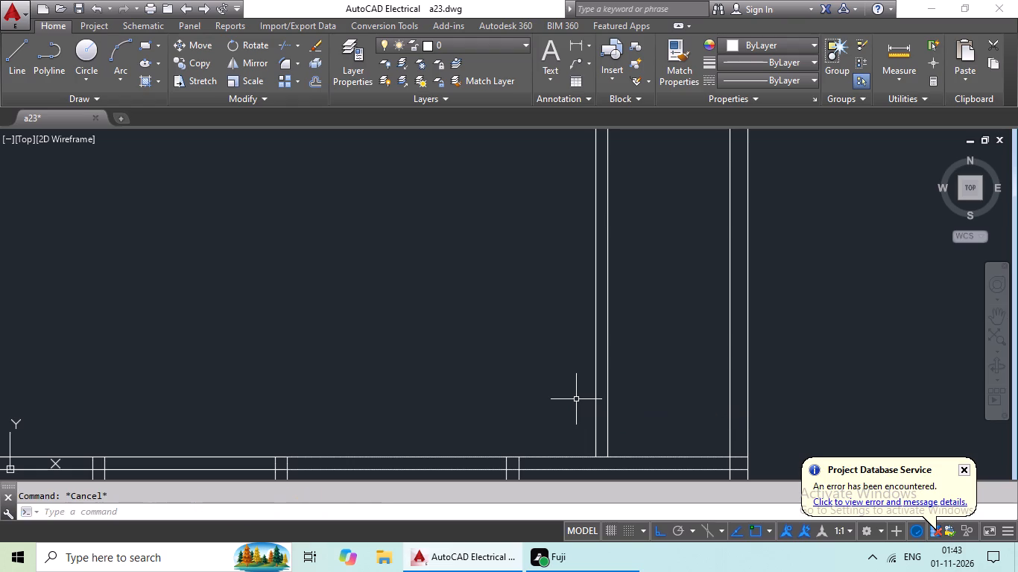
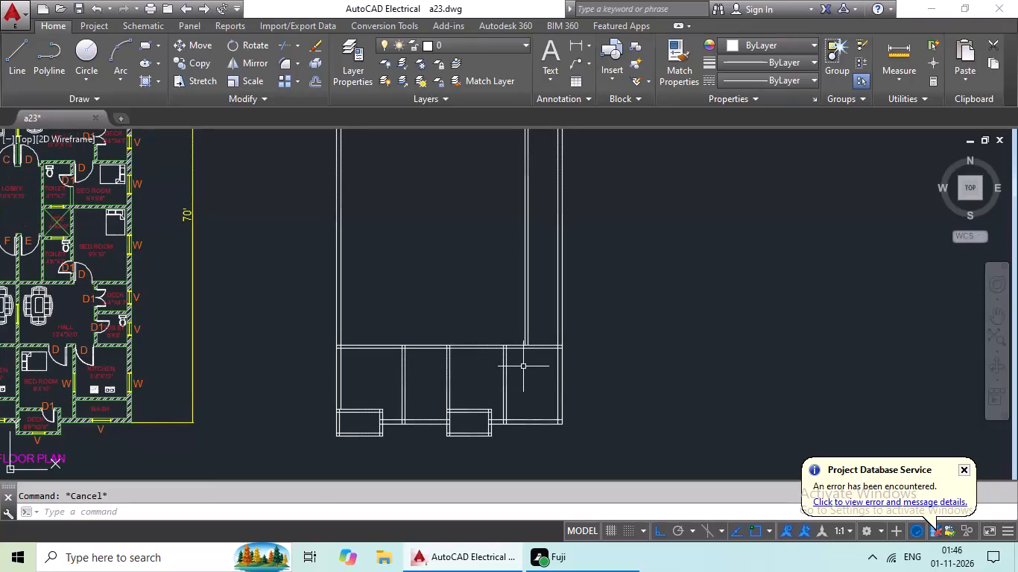
Offset the upper line of the long horizontal partition 5' upward into the plan.
key("Escape")
key("Escape")
key("o")
key("Return")
type("5'")
key("Return")
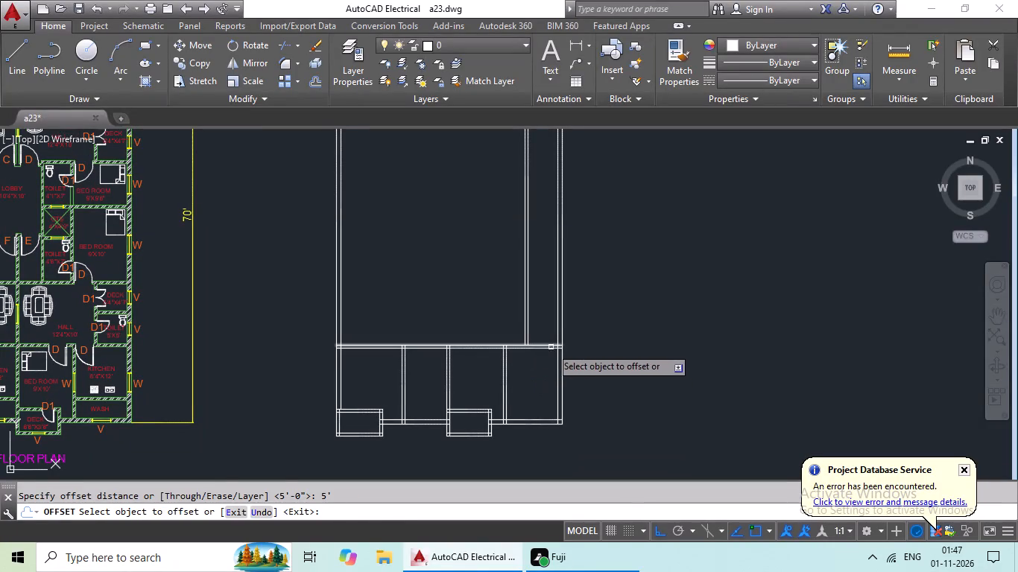
left_click(551, 346)
left_click(548, 315)
key("Escape")
key("Escape")
key("Escape")
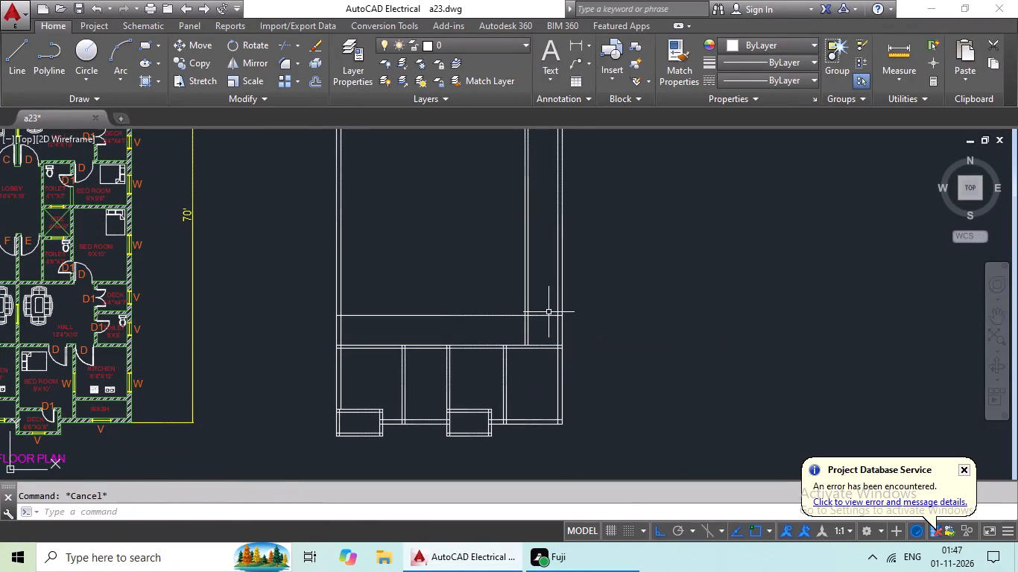
Offset the new horizontal line 6" upward to form a partition.
key("o")
key("Return")
key("6")
key("shift+quotedbl")
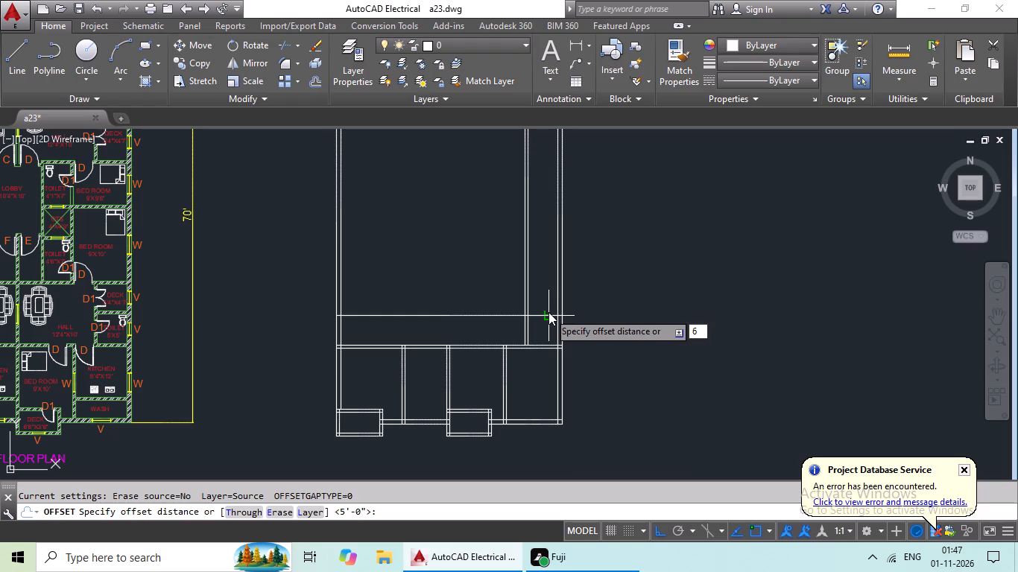
key("Return")
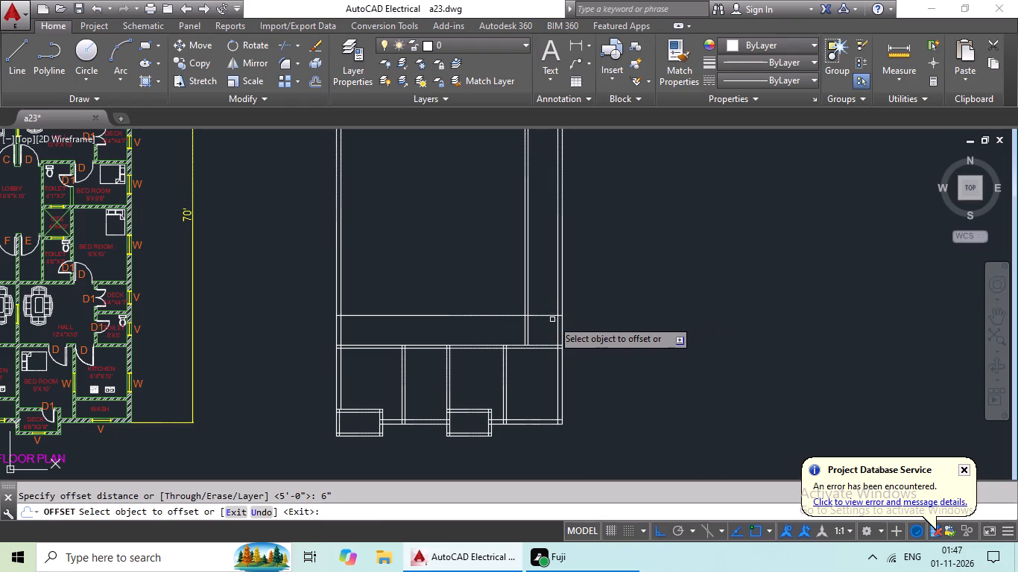
left_click_drag(550, 314, 549, 293)
left_click(549, 281)
key("Escape")
key("Escape")
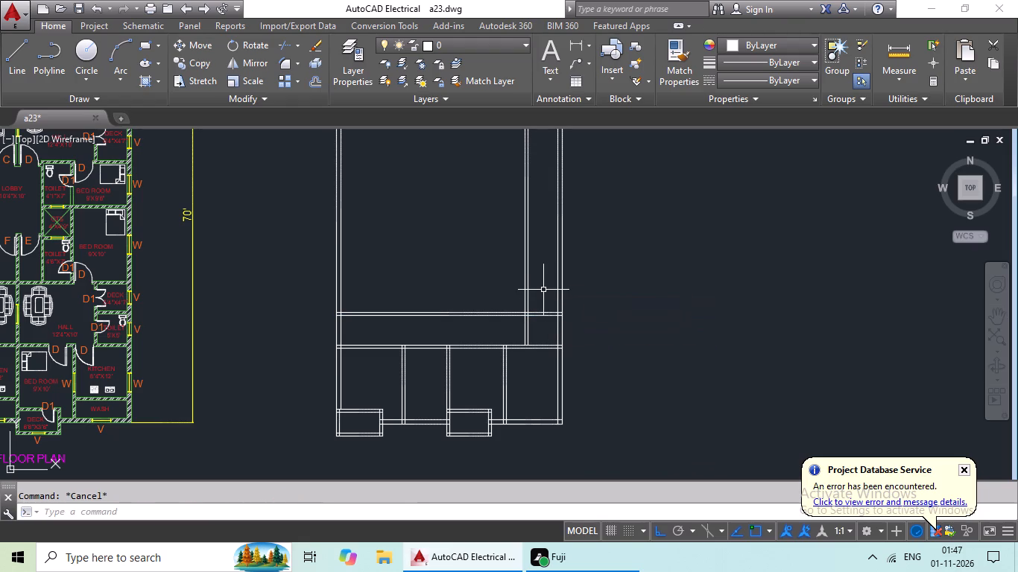
Trim both lines of the new horizontal partition where they run left of the right-hand vertical partition.
key("t")
key("r")
key("space")
key("space")
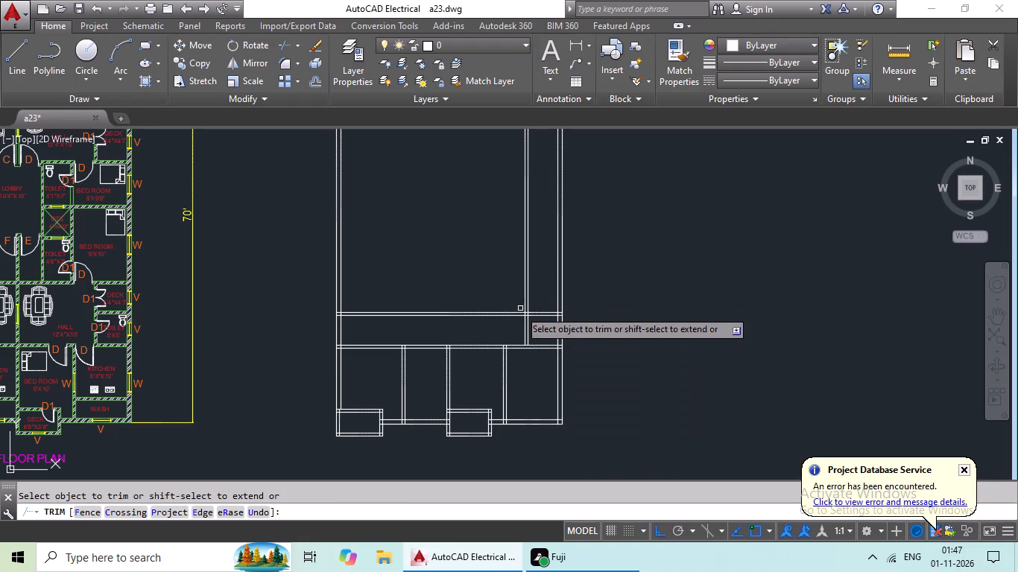
scroll(511, 324, "up", 4)
left_click_drag(522, 215, 466, 342)
left_click(466, 342)
scroll(491, 319, "down", 2)
middle_click_drag(492, 319, 463, 353)
middle_click_drag(460, 331, 560, 319)
key("Escape")
key("Escape")
key("Escape")
key("Escape")
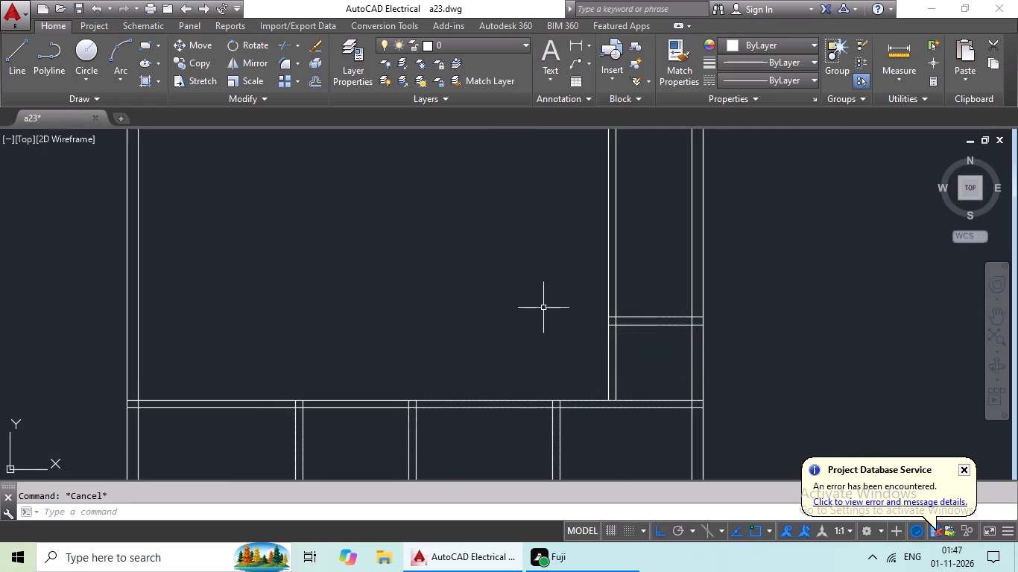
Offset the upper line of the short partition beside the right exterior wall 4'7" upward.
key("o")
key("Return")
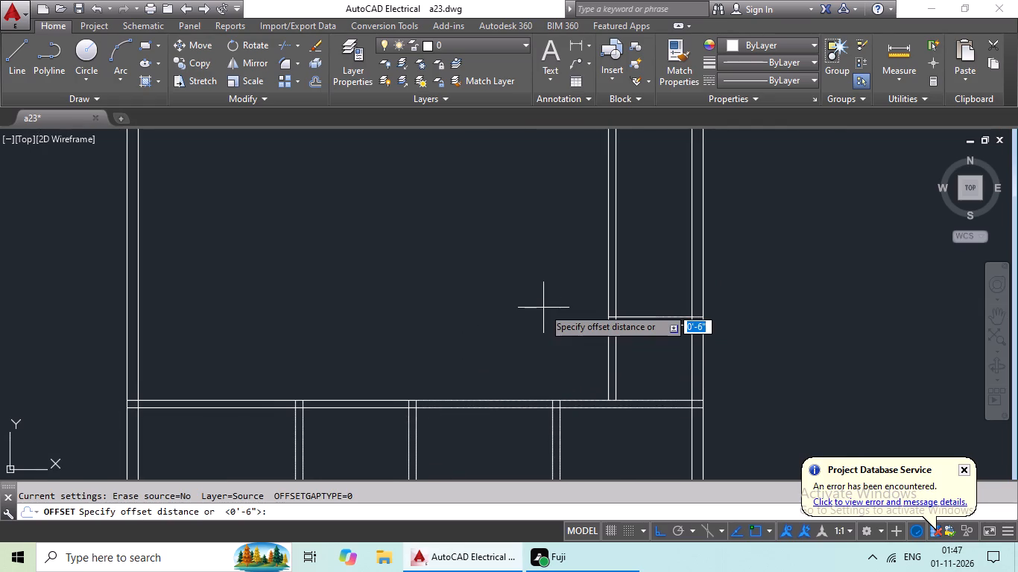
type("4'7\"")
key("Return")
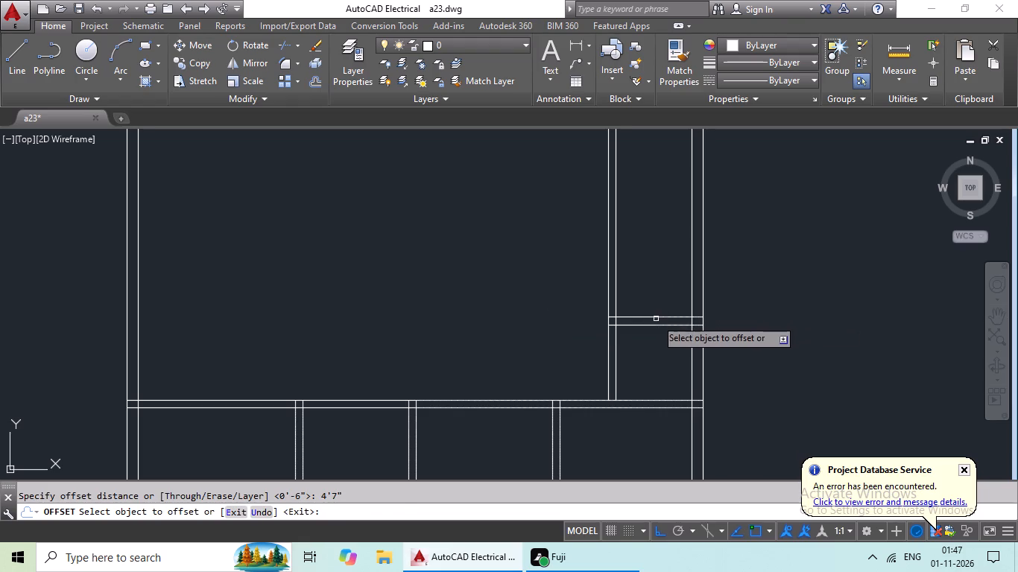
left_click_drag(656, 319, 669, 283)
left_click(679, 240)
key("Escape")
key("Escape")
Offset the new short horizontal line 6" upward to form a second short partition beside the right exterior wall.
key("o")
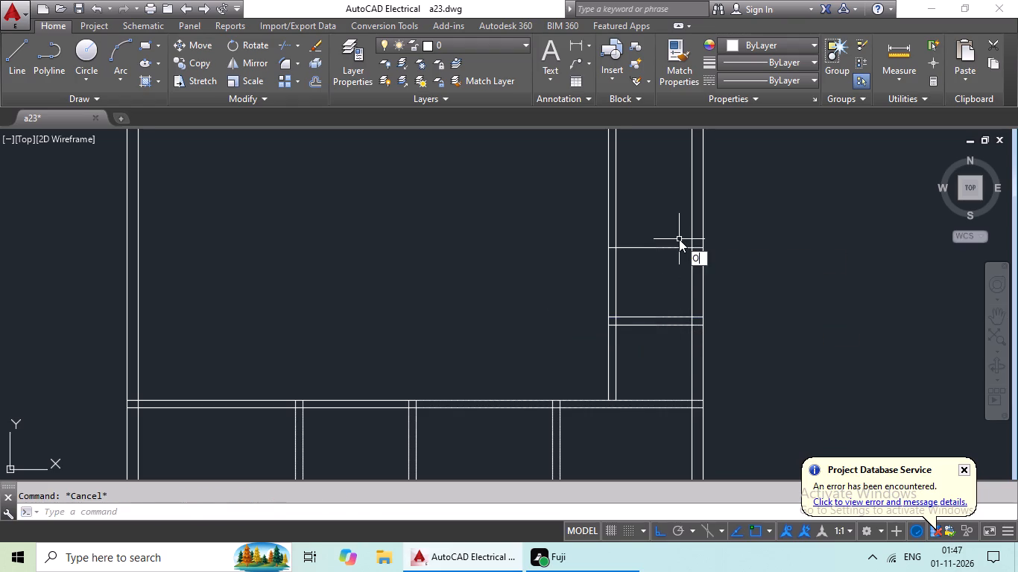
key("Return")
type("6\"")
key("Return")
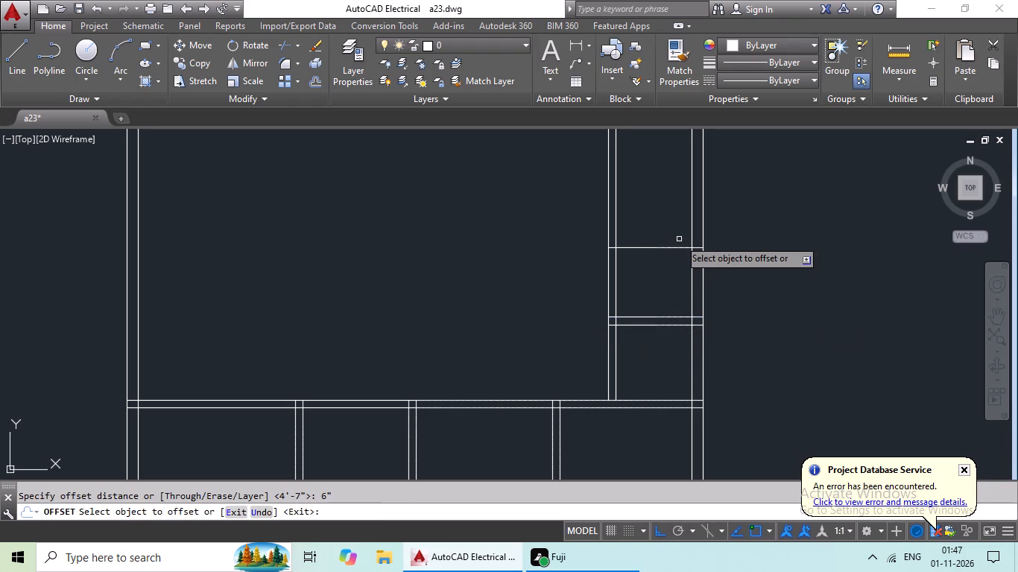
left_click_drag(653, 248, 655, 234)
left_click(668, 198)
middle_click_drag(464, 272, 503, 266)
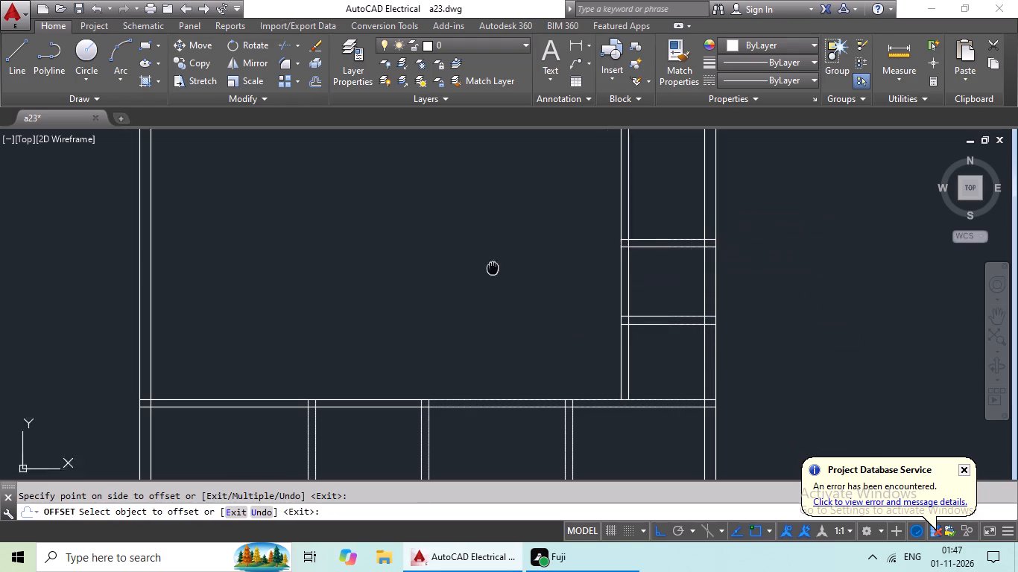
middle_click_drag(503, 266, 773, 250)
key("Escape")
key("Escape")
Offset the left exterior wall's inner line 5' into the plan.
key("o")
key("Return")
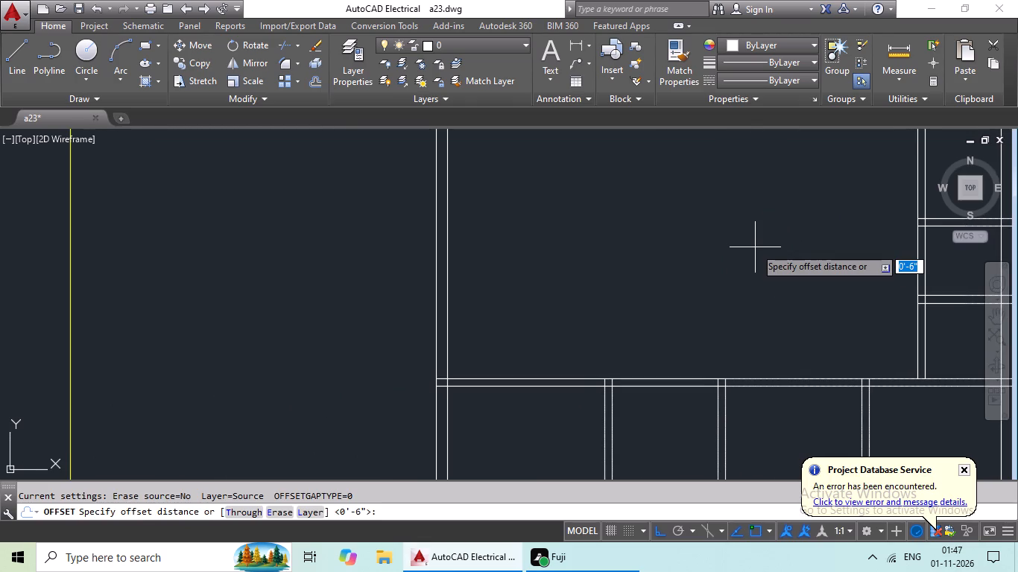
type("5'")
key("Return")
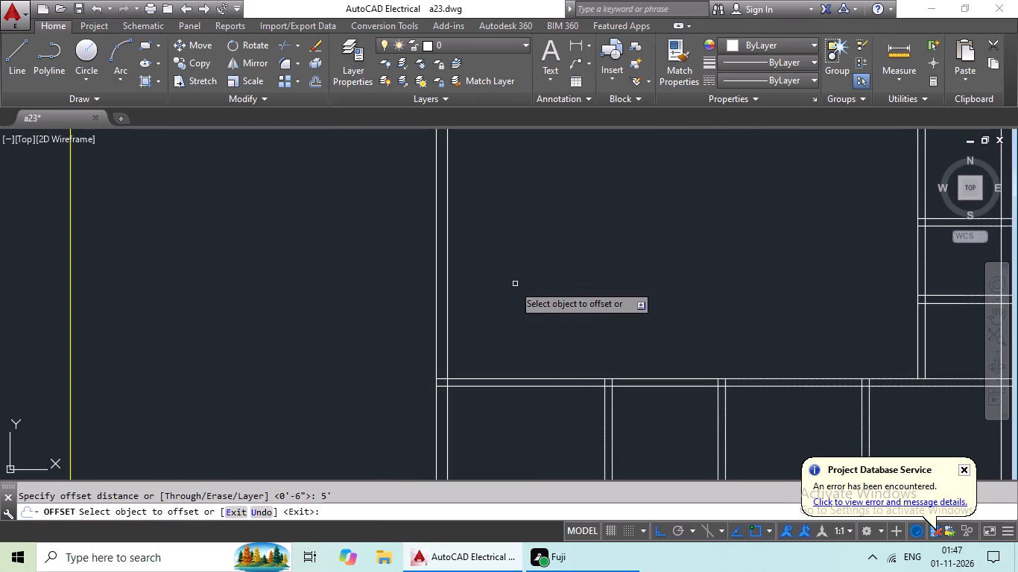
left_click(449, 317)
left_click(536, 311)
middle_click_drag(560, 294, 589, 218)
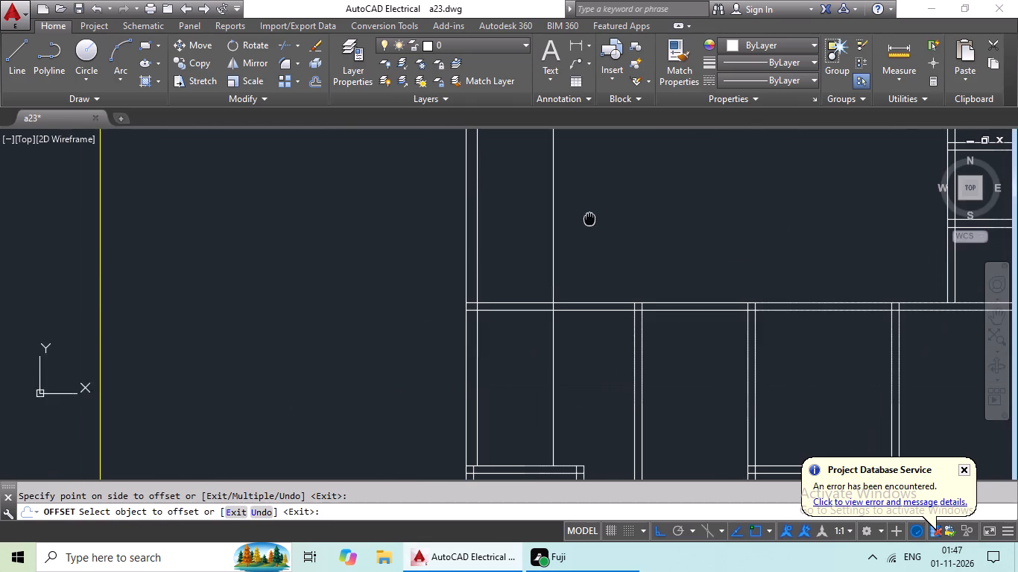
key("Escape")
Trim the new left vertical line below the long horizontal partition and where it crosses between that partition's two lines.
middle_click_drag(600, 223, 546, 233)
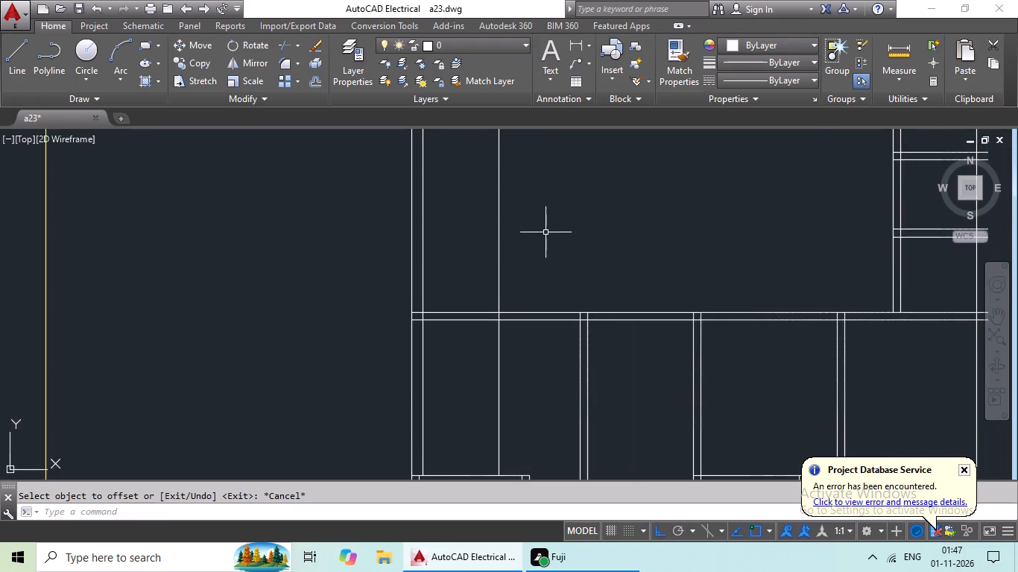
scroll(546, 232, "down", 1)
middle_click_drag(546, 232, 467, 235)
key("Escape")
key("Escape")
key("t")
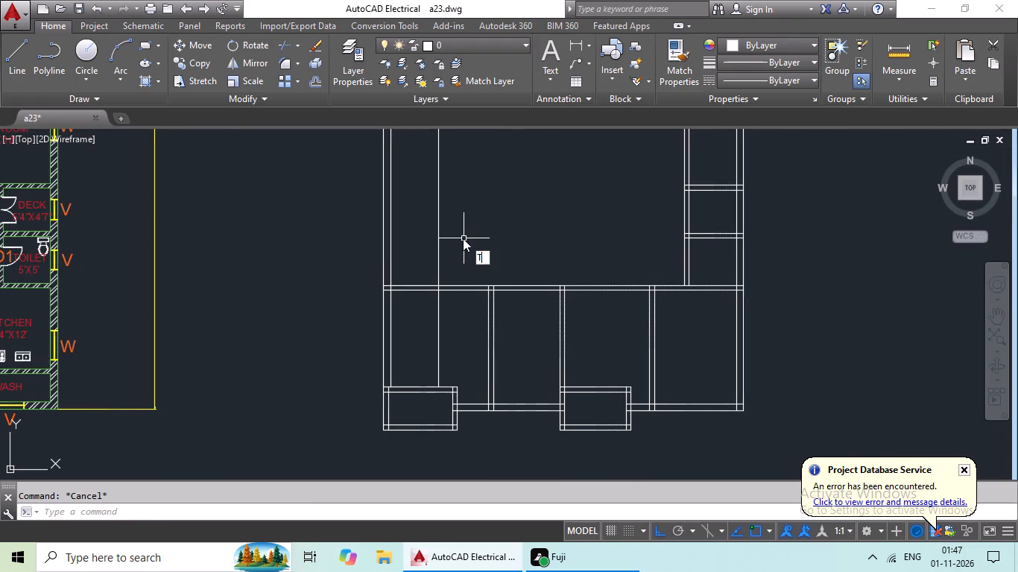
type("R")
key("space")
key("space")
scroll(431, 357, "up", 1)
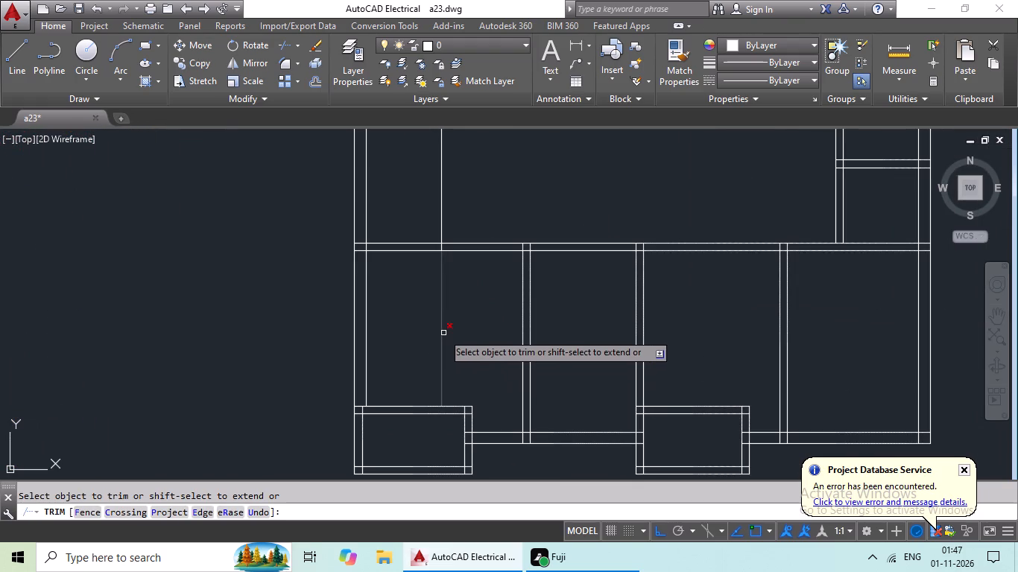
left_click(443, 334)
left_click(441, 249)
scroll(499, 200, "down", 2)
middle_click_drag(499, 200, 465, 317)
key("Escape")
key("Escape")
Offset the new left vertical line 6" away from the left exterior wall to form a partition.
key("o")
key("Return")
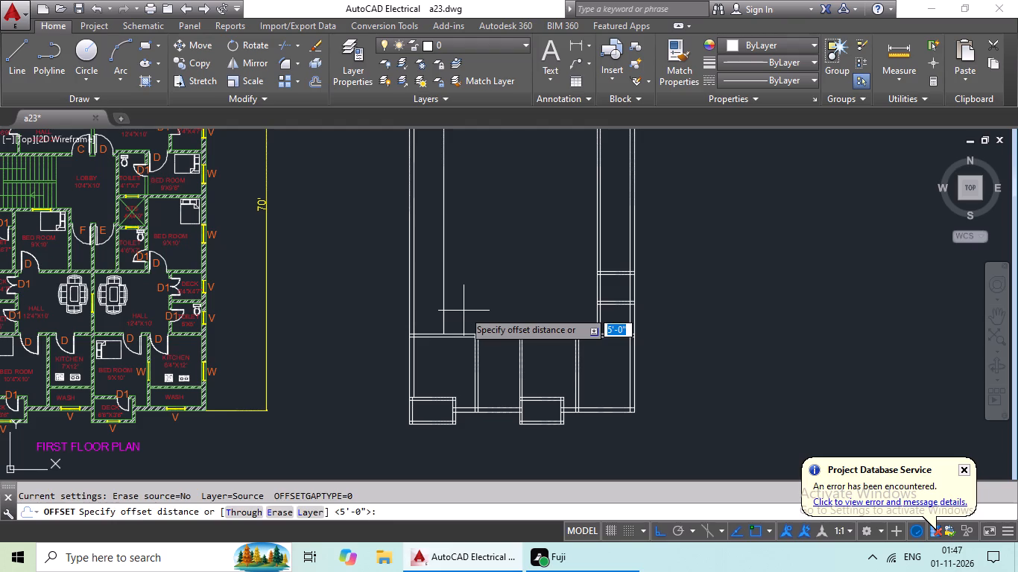
type("6\"")
key("Return")
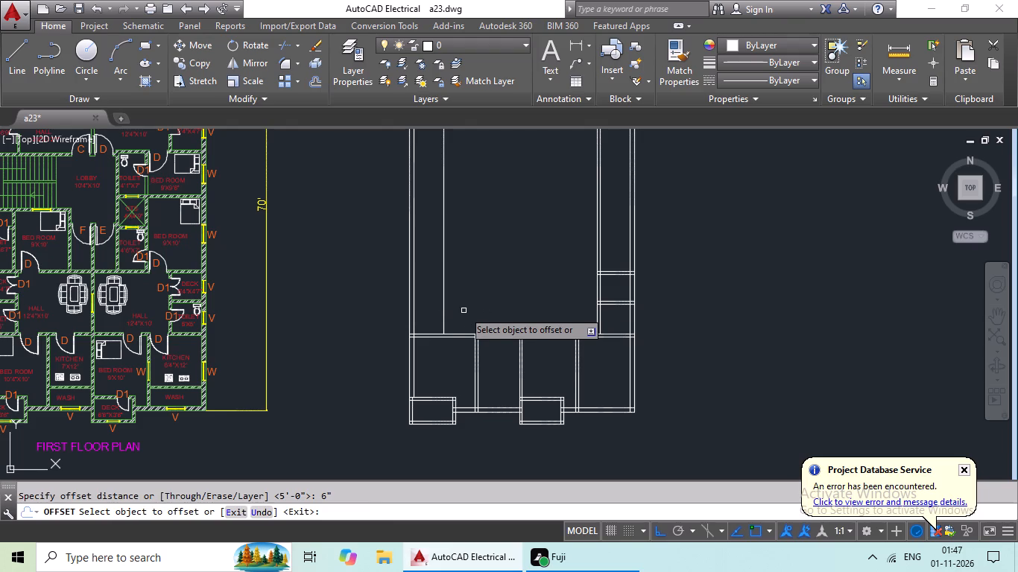
left_click_drag(443, 308, 462, 313)
left_click(488, 312)
key("Escape")
key("Escape")
key("Escape")
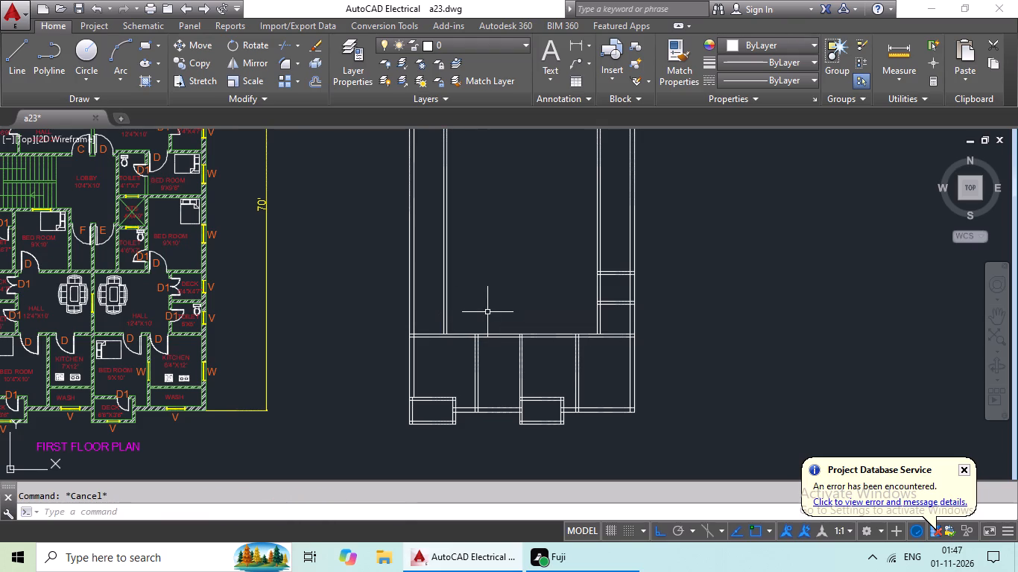
Offset the upper line of the long horizontal partition 5' upward for the rooms beside the left exterior wall.
key("o")
key("Return")
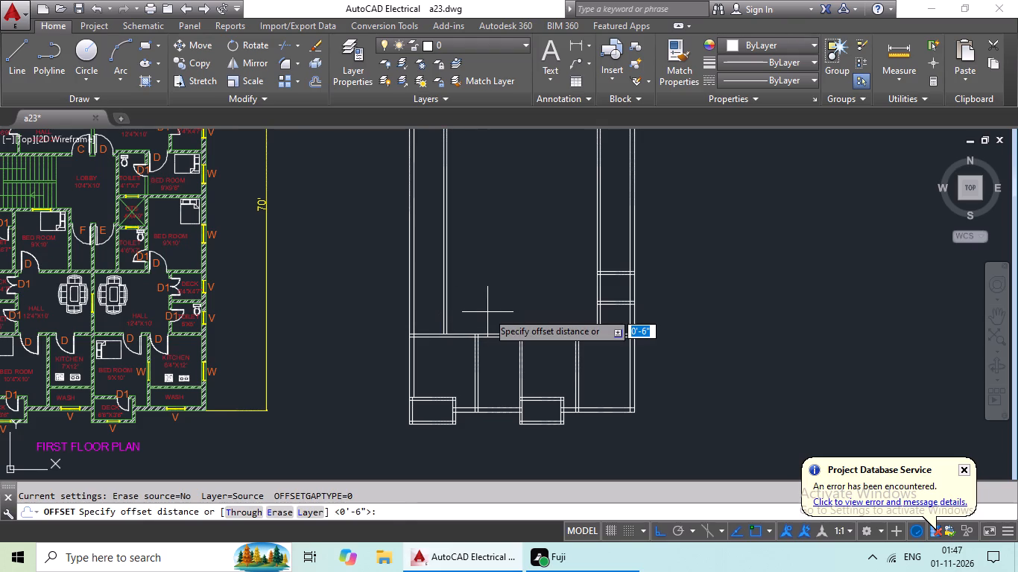
type("5'")
key("Return")
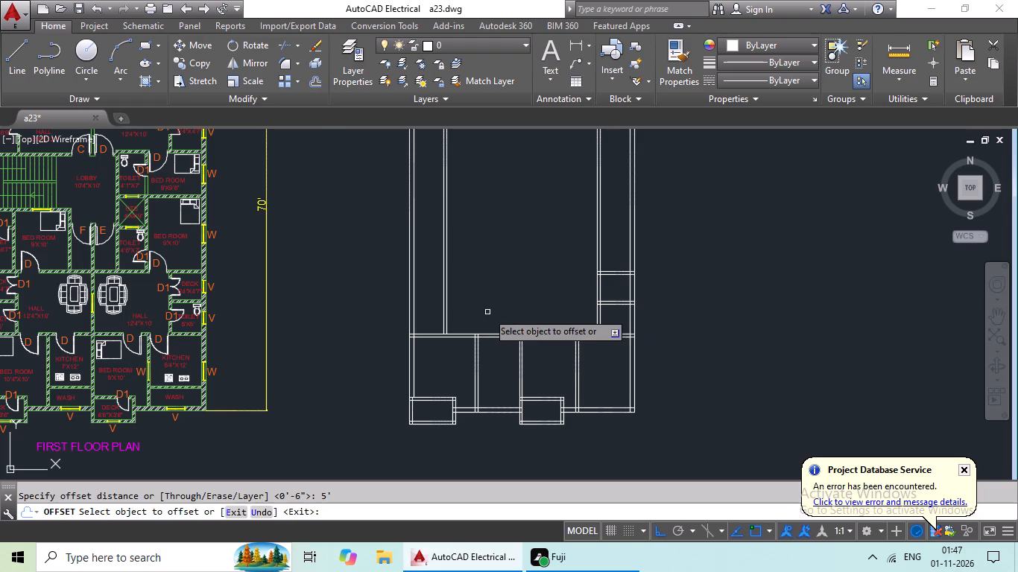
left_click_drag(431, 334, 440, 309)
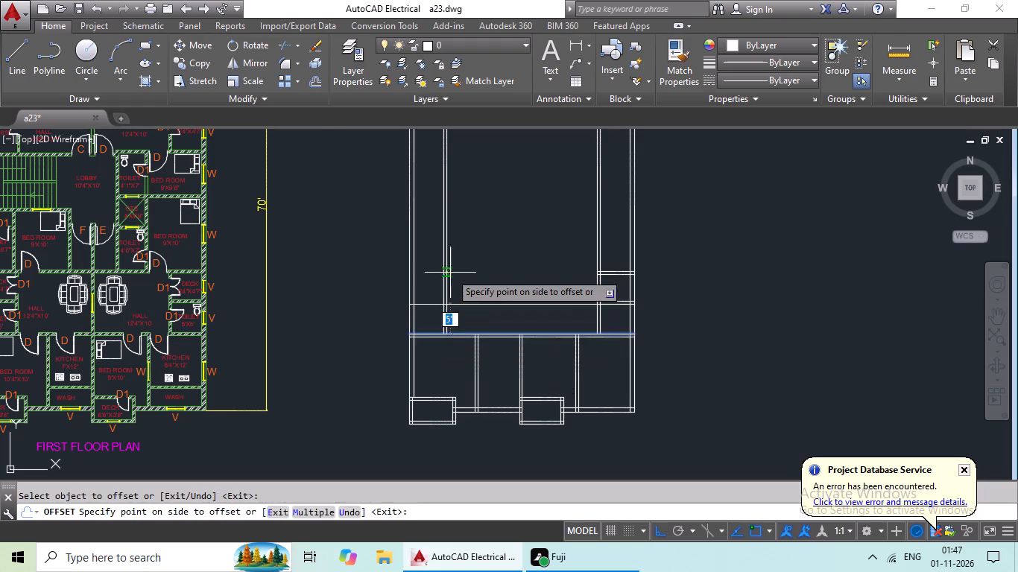
left_click(450, 273)
key("Escape")
key("Escape")
key("Escape")
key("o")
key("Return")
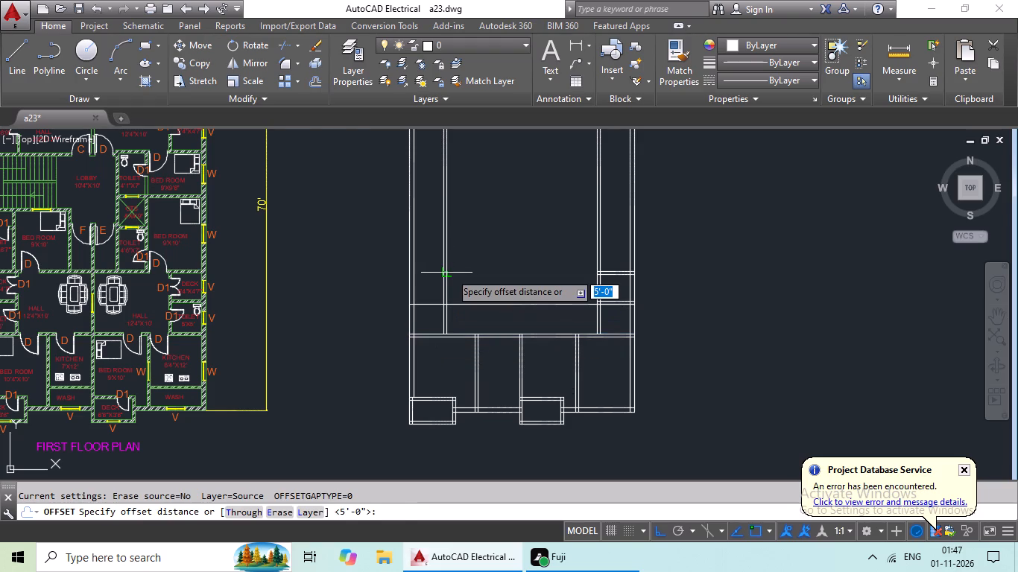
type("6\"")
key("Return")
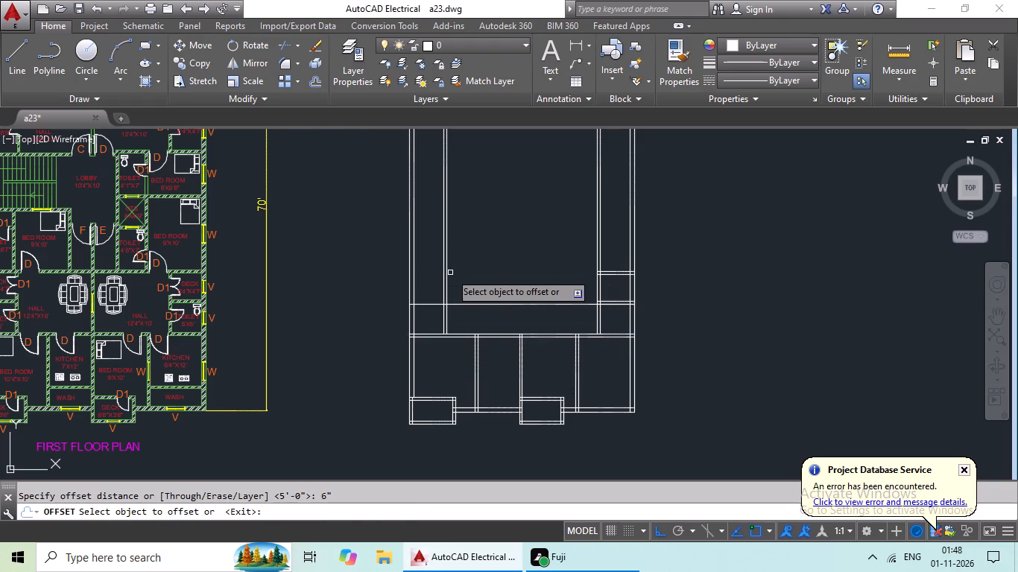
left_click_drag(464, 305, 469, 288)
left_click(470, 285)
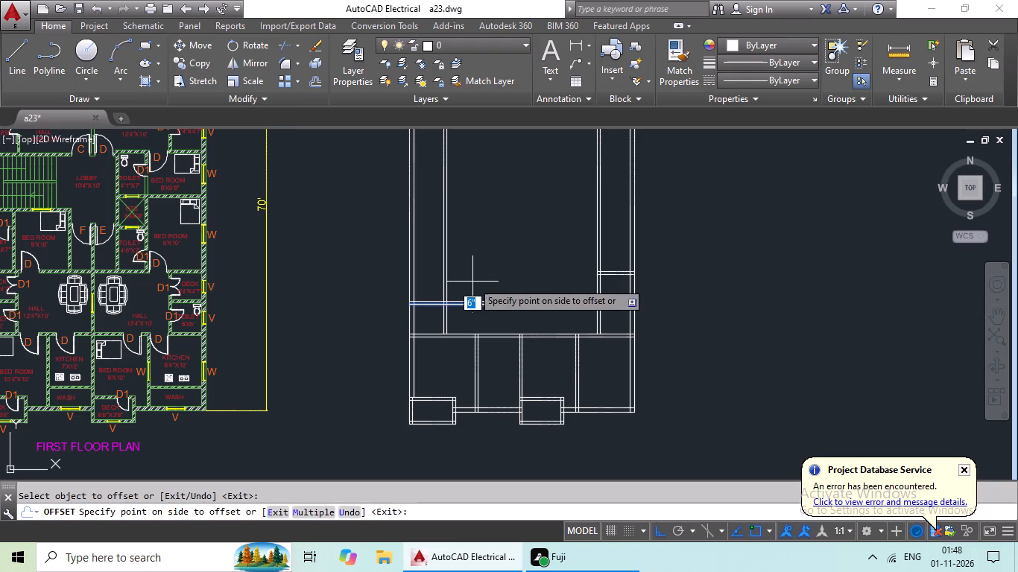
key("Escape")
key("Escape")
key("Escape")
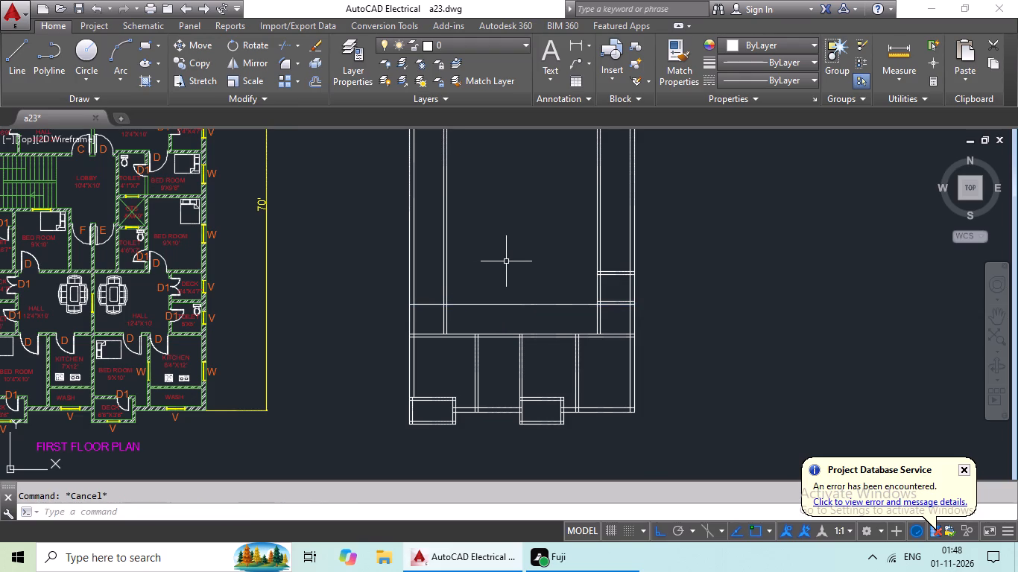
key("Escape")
Offset the new full-width horizontal line 6" upward to form a partition.
key("o")
key("Return")
type("6\"")
key("Return")
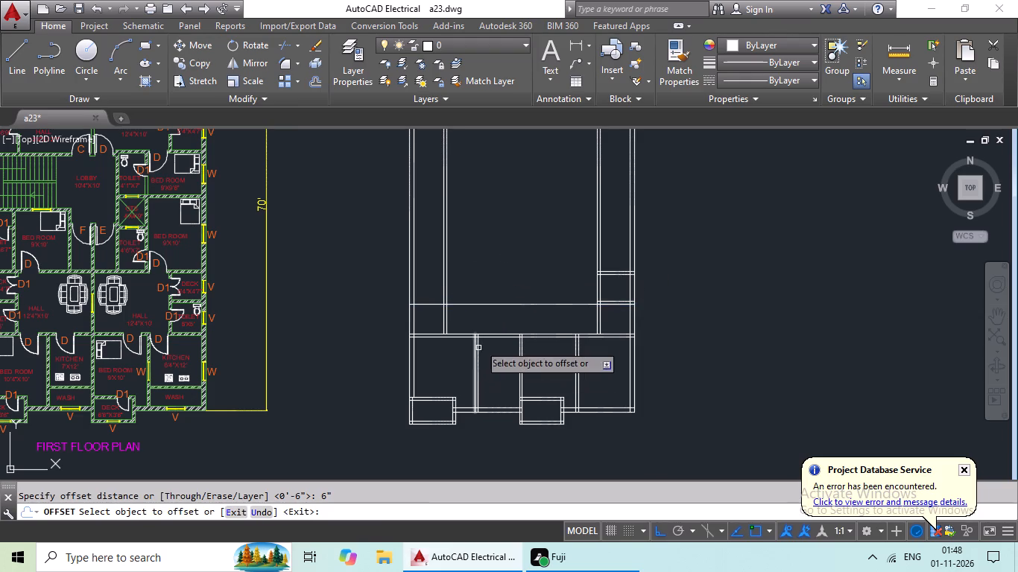
left_click(496, 304)
left_click(519, 267)
key("Escape")
key("Escape")
Offset the upper line of the new full-width partition 4'7" upward.
key("o")
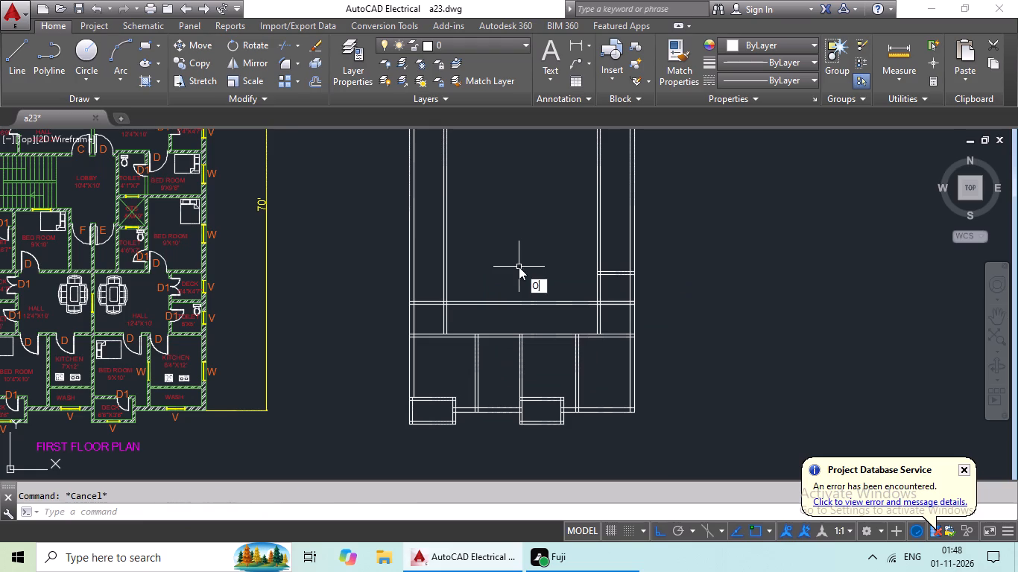
key("Return")
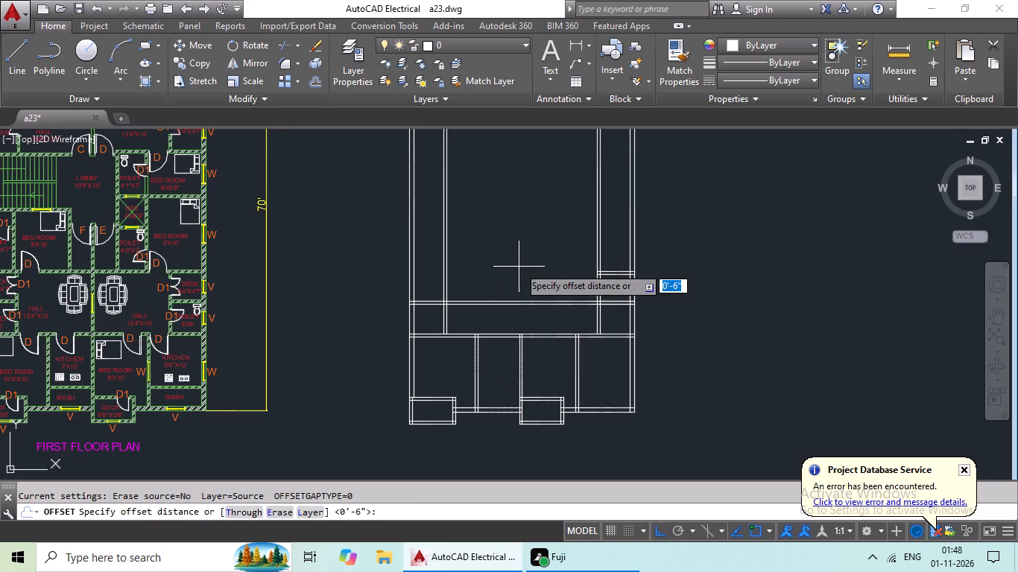
type("4'7\"")
key("Return")
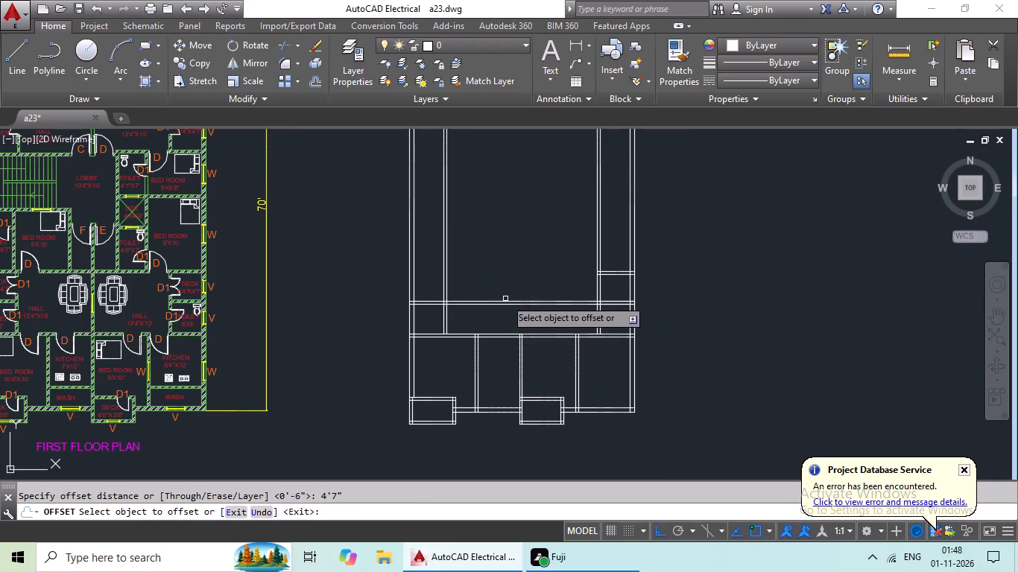
left_click_drag(505, 301, 509, 283)
left_click(512, 264)
key("Escape")
key("Escape")
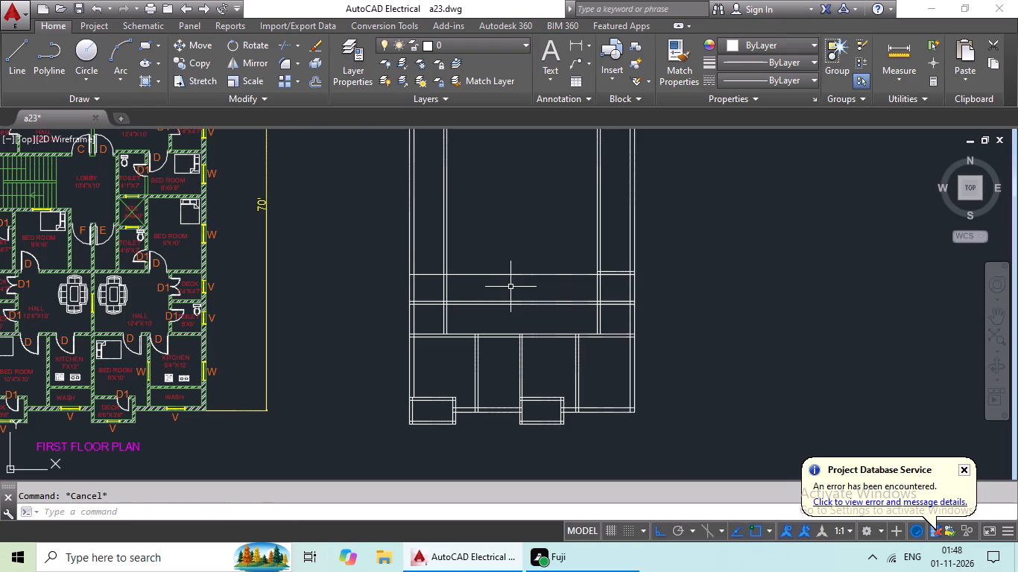
Offset the newest full-width horizontal line 6" upward to form a partition.
key("o")
key("Return")
type("6\"")
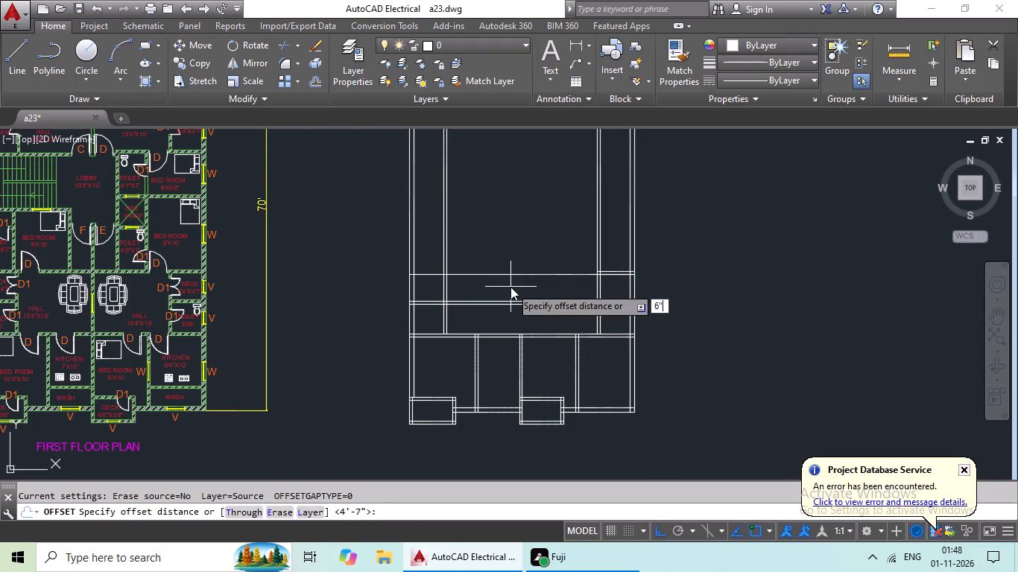
key("Return")
left_click_drag(513, 276, 527, 263)
left_click(538, 246)
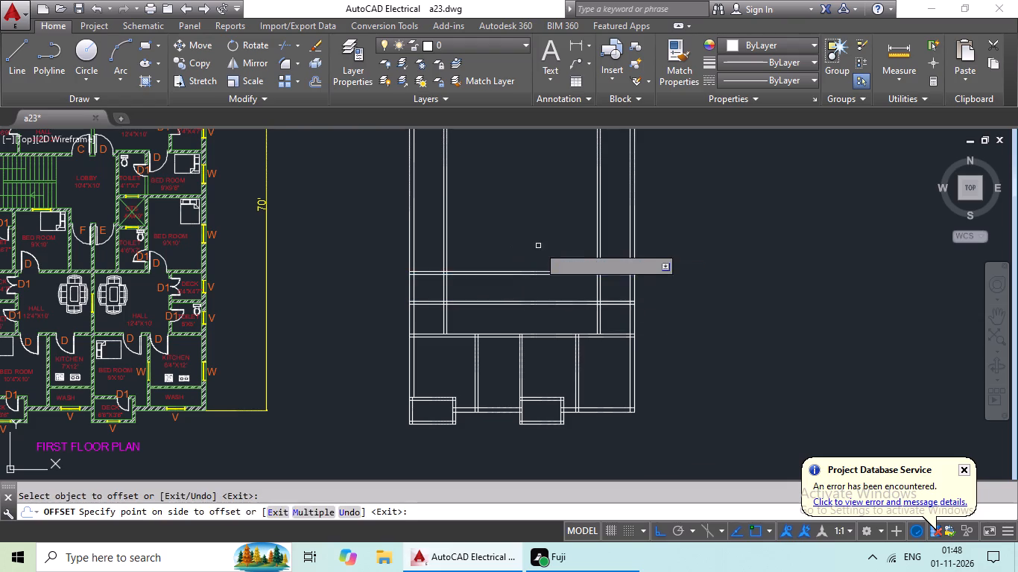
middle_click_drag(528, 287, 547, 276)
key("Escape")
key("Escape")
Trim the middle spans of the two upper full-width horizontal partitions between the left and right inner vertical partitions.
type("TR")
key("space")
key("space")
left_click_drag(573, 211, 513, 299)
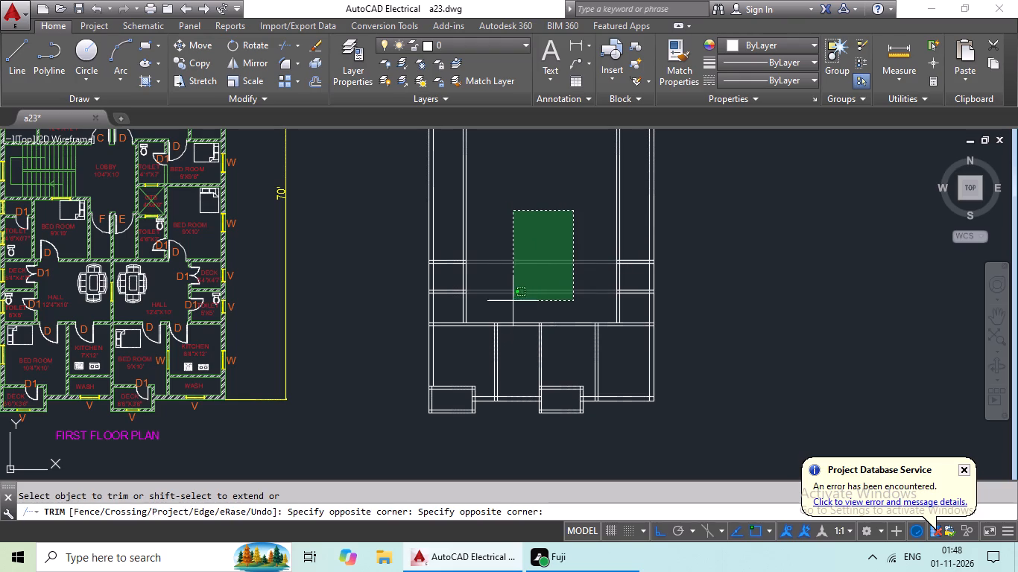
left_click_drag(513, 299, 513, 297)
Trim the right inner vertical partition's two lines above the upper short horizontal partition.
middle_click_drag(533, 229, 396, 281)
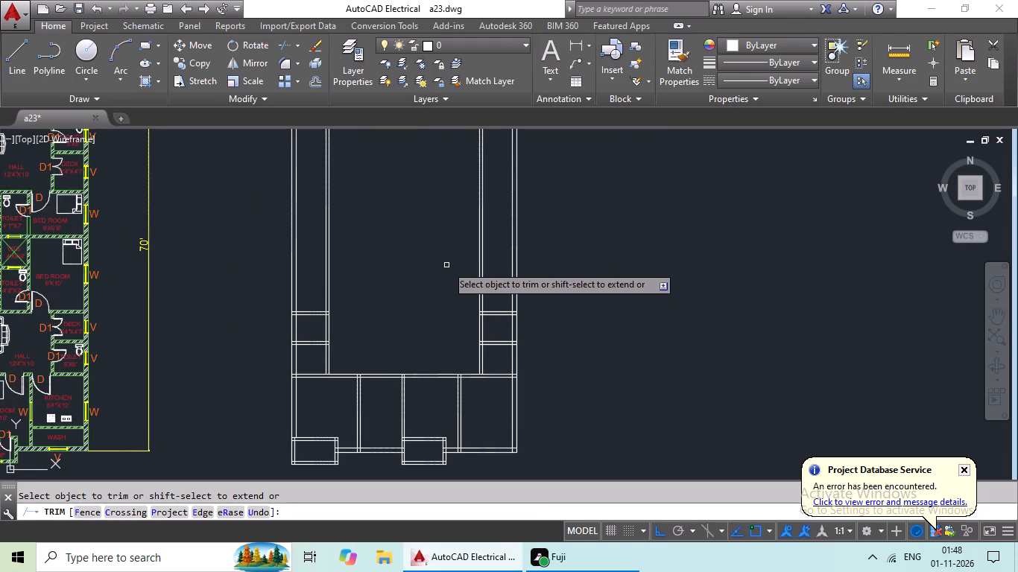
scroll(481, 288, "up", 3)
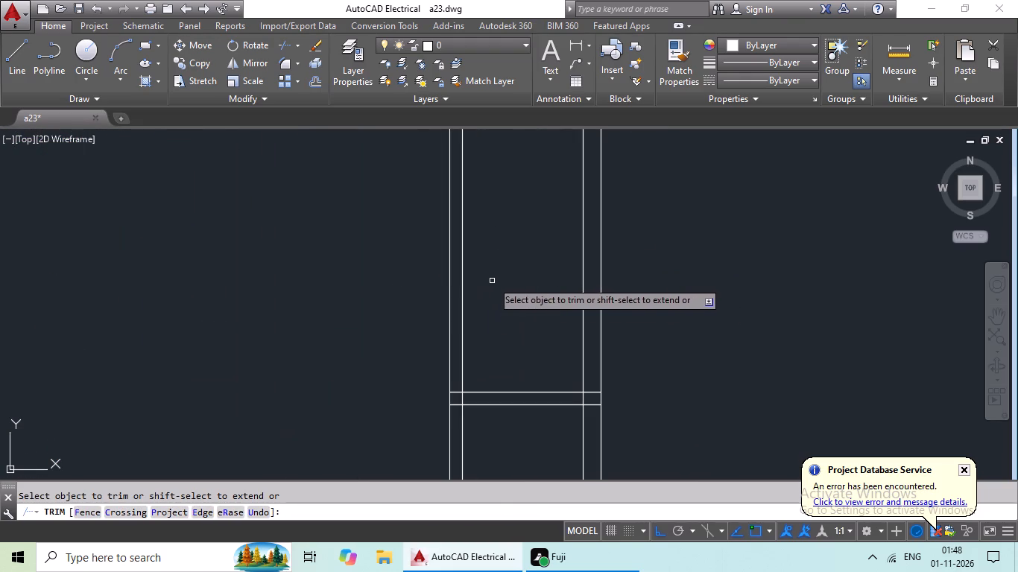
left_click_drag(511, 261, 393, 320)
left_click(391, 320)
scroll(405, 293, "down", 3)
middle_click_drag(402, 293, 477, 253)
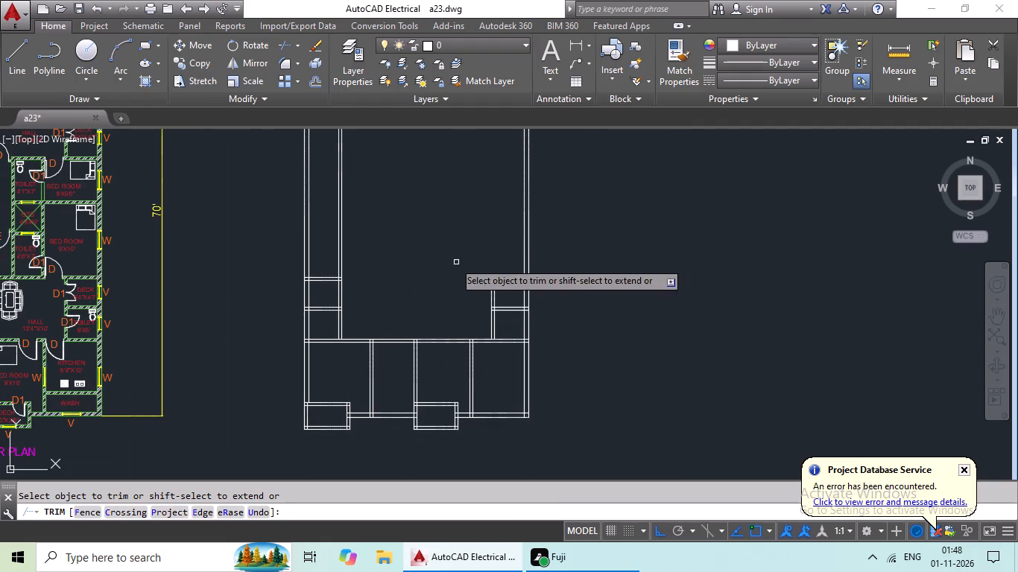
key("Escape")
Offset the top line of the upper short partition beside the right exterior wall 10' upward.
key("o")
key("Return")
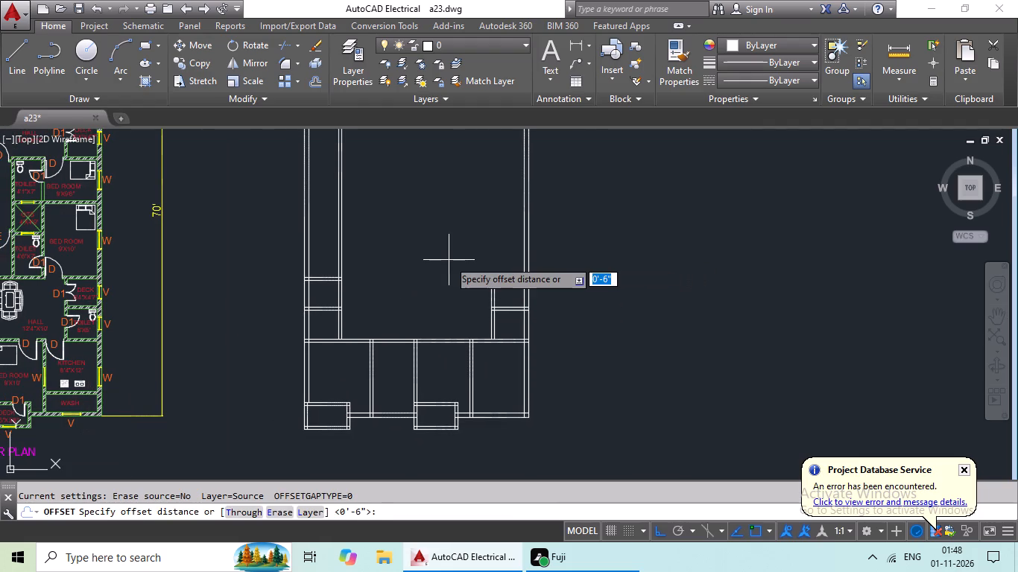
type("10")
key("apostrophe")
key("Return")
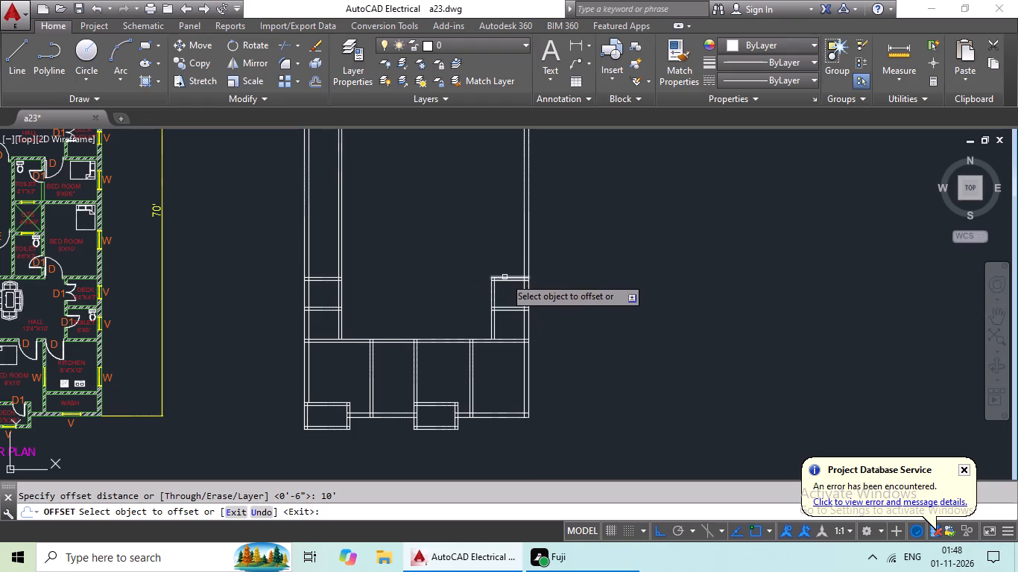
left_click_drag(505, 277, 507, 239)
left_click(507, 159)
key("Escape")
key("Escape")
key("Escape")
key("Escape")
key("Escape")
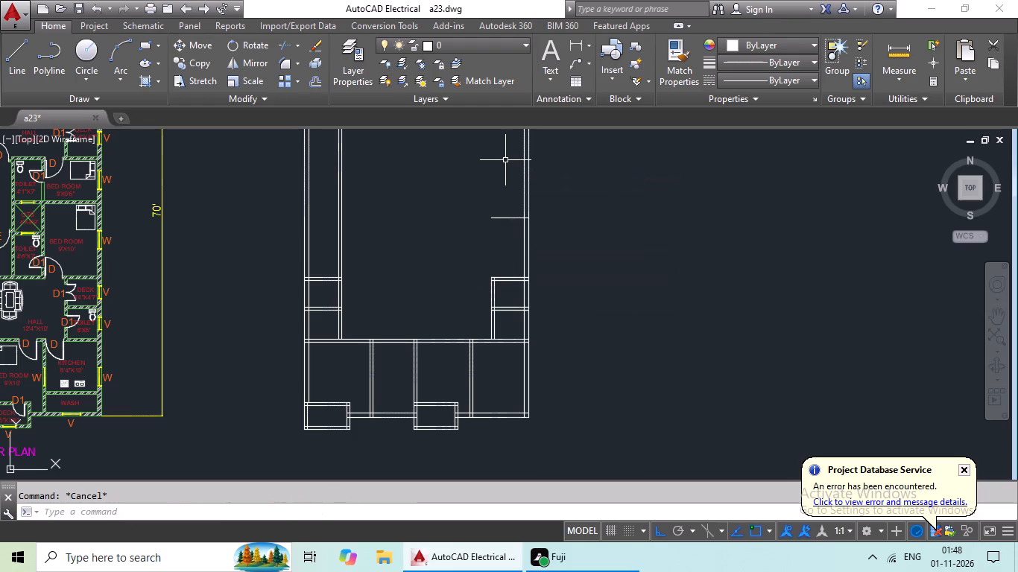
Offset the new short horizontal line beside the right exterior wall 6" upward to form a partition.
key("o")
key("Escape")
key("Escape")
key("o")
key("Return")
type("6\"")
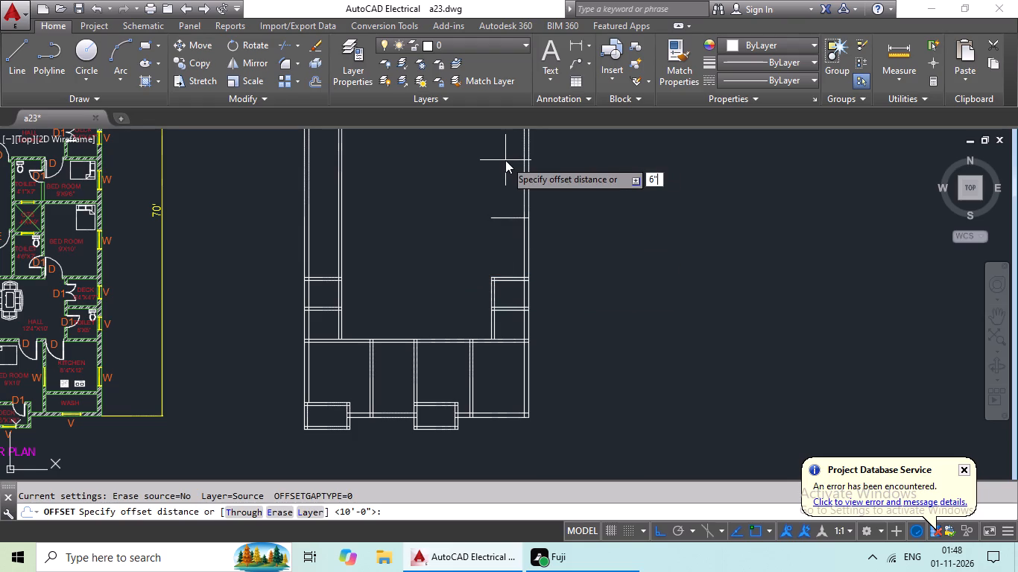
key("Return")
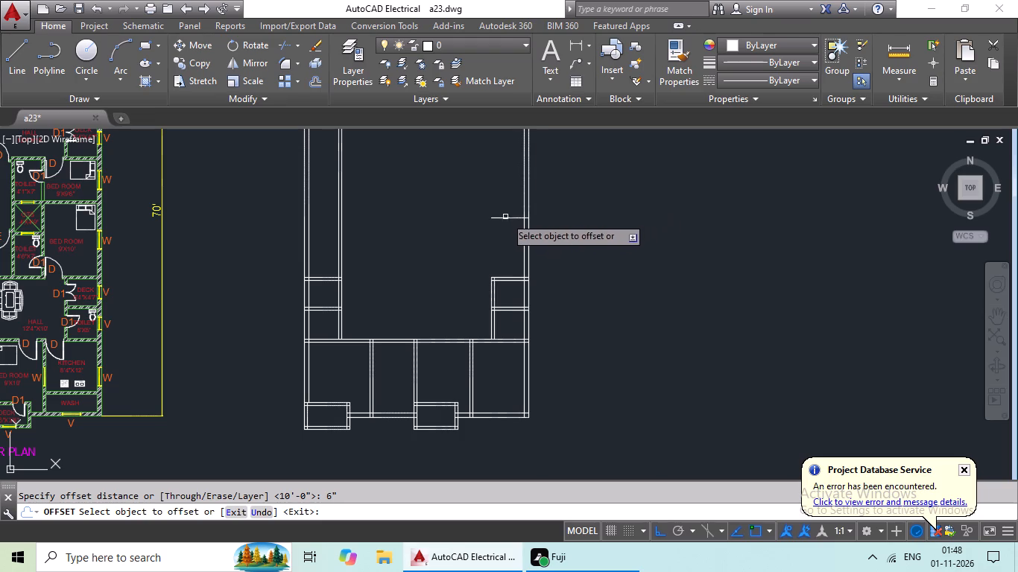
left_click_drag(506, 218, 510, 174)
left_click(511, 155)
key("Escape")
key("Escape")
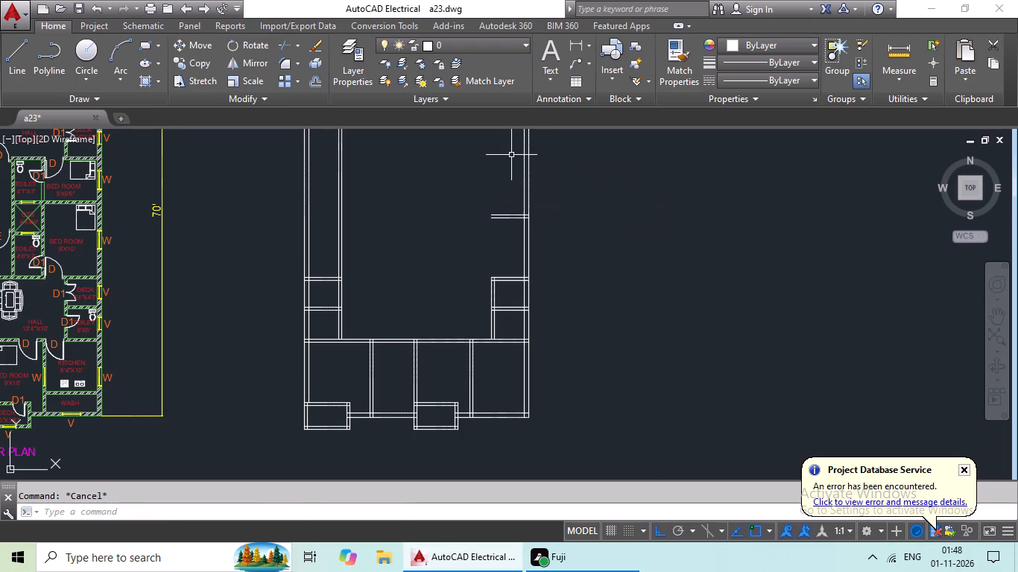
Offset the inner line of the right exterior wall 9' toward the plan's interior.
key("o")
key("Return")
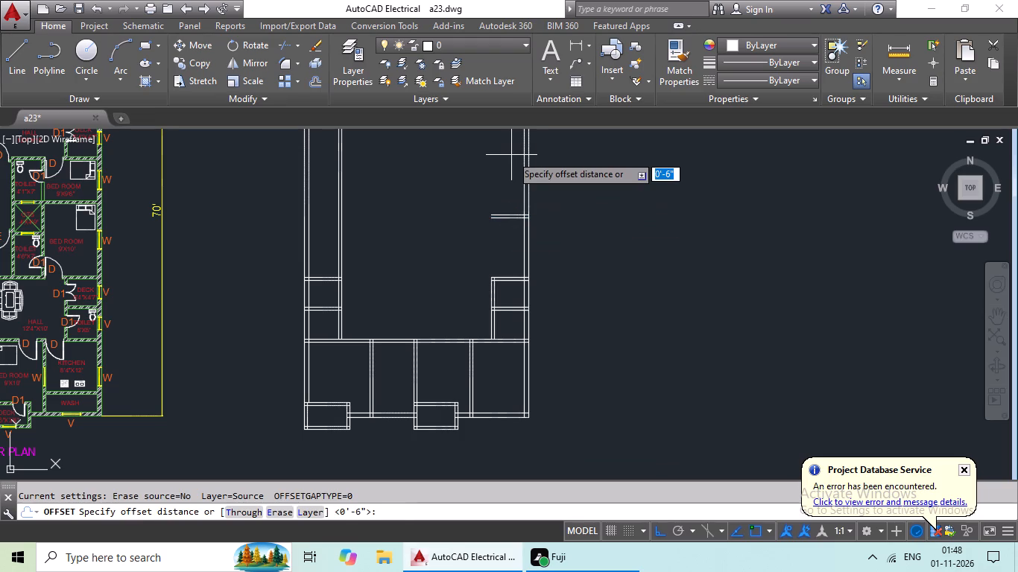
type("9'")
key("Return")
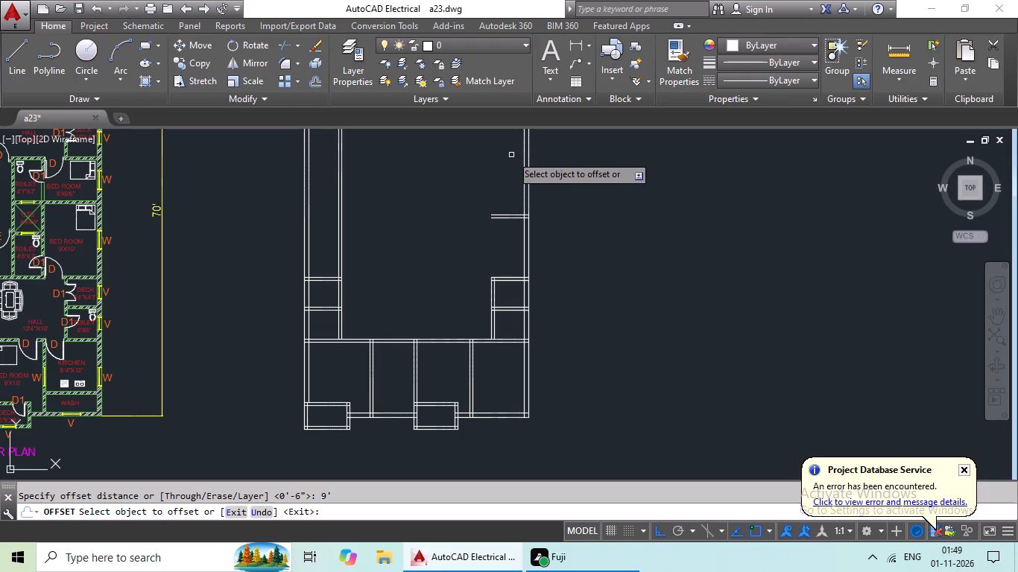
left_click(522, 226)
left_click(431, 223)
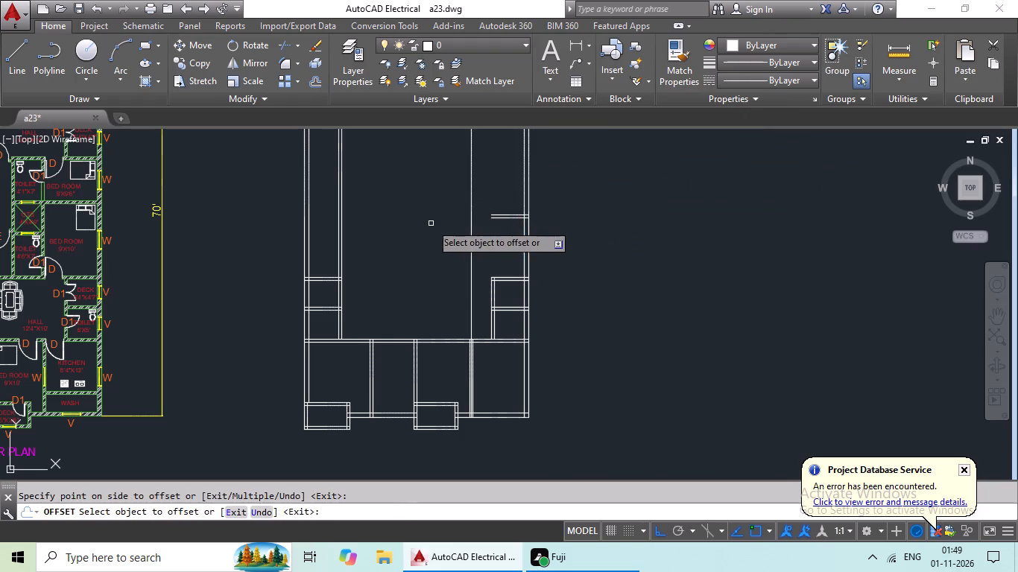
key("Escape")
key("Escape")
key("Escape")
Offset the new vertical line 6" away from the right exterior wall to form a partition.
key("o")
key("Return")
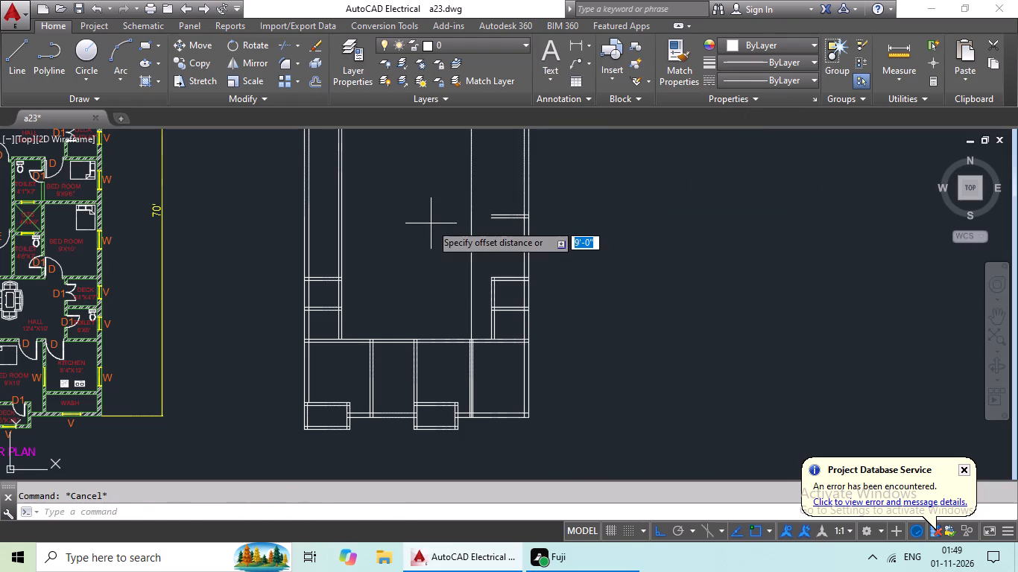
type("6\"")
key("Return")
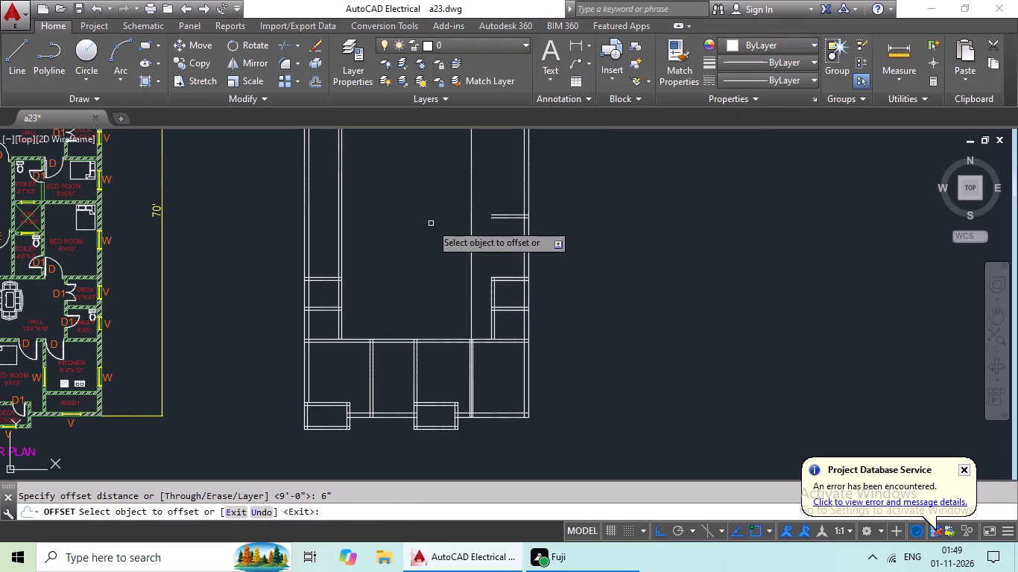
left_click_drag(472, 252, 431, 261)
left_click(422, 261)
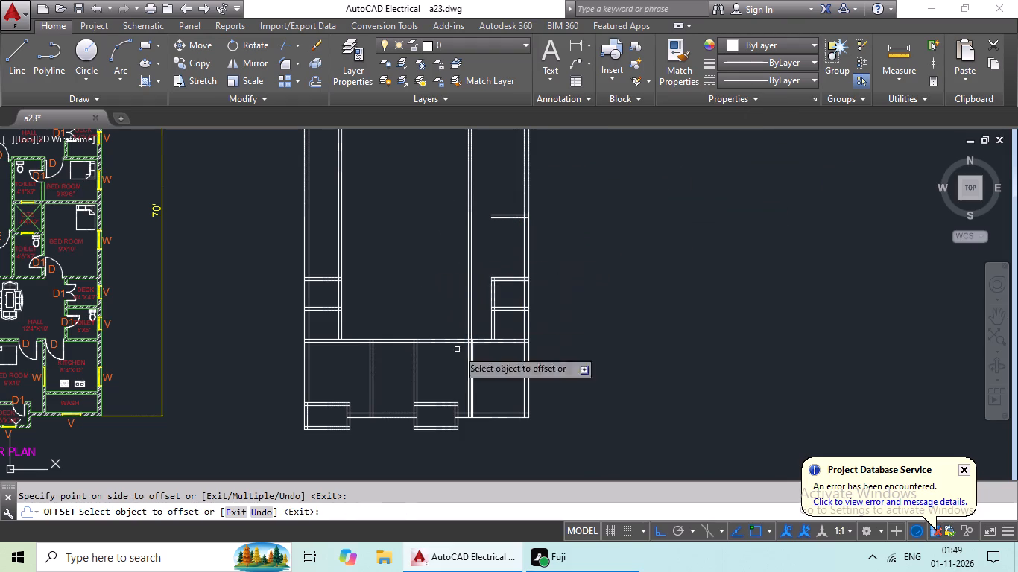
scroll(477, 393, "up", 4)
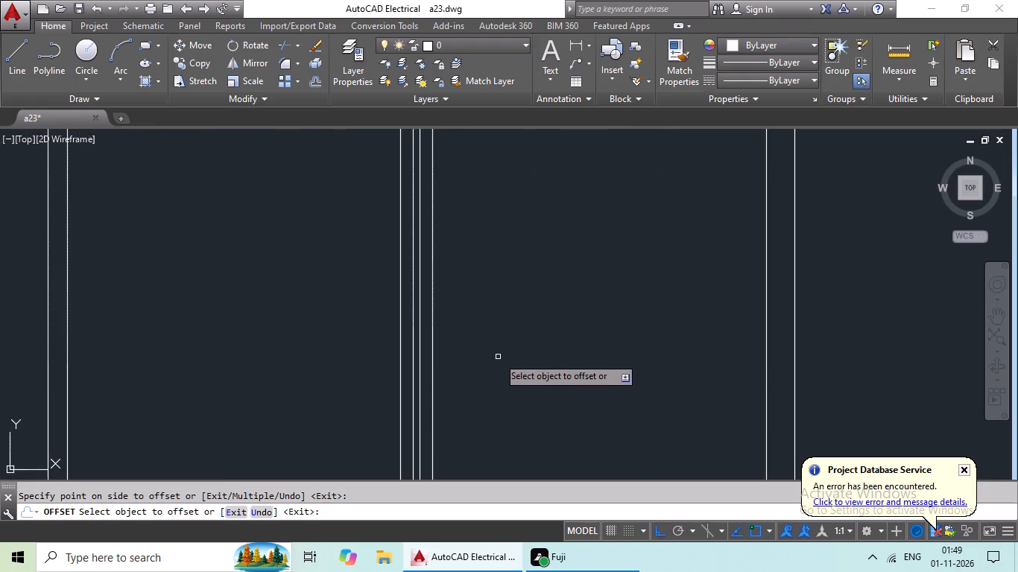
scroll(499, 355, "down", 2)
key("Escape")
key("Escape")
Trim both lines of the new vertical partition below the long horizontal partition, beside the existing lower room partition.
type("TR")
key("space")
key("space")
scroll(470, 322, "up", 4)
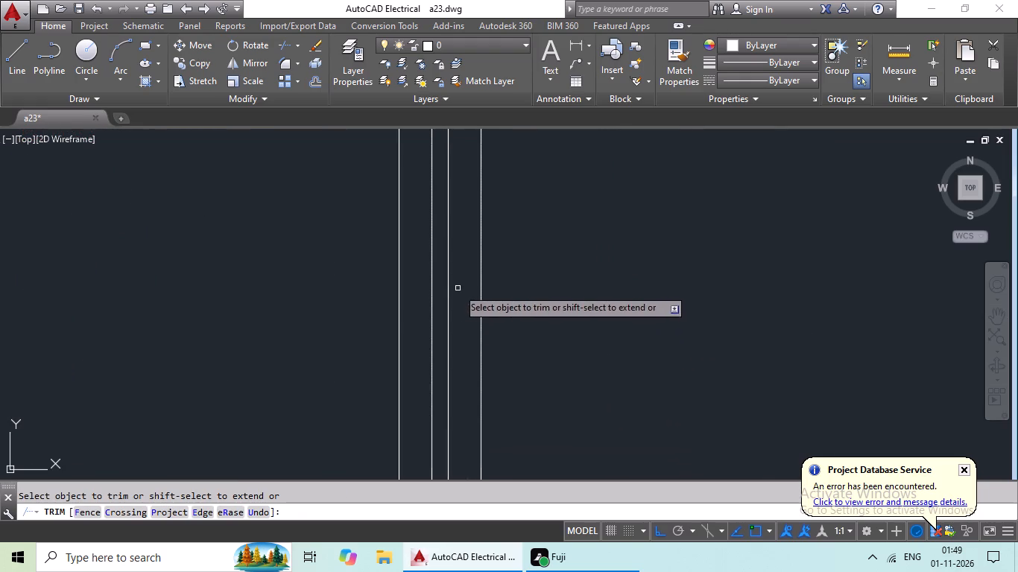
scroll(449, 290, "down", 3)
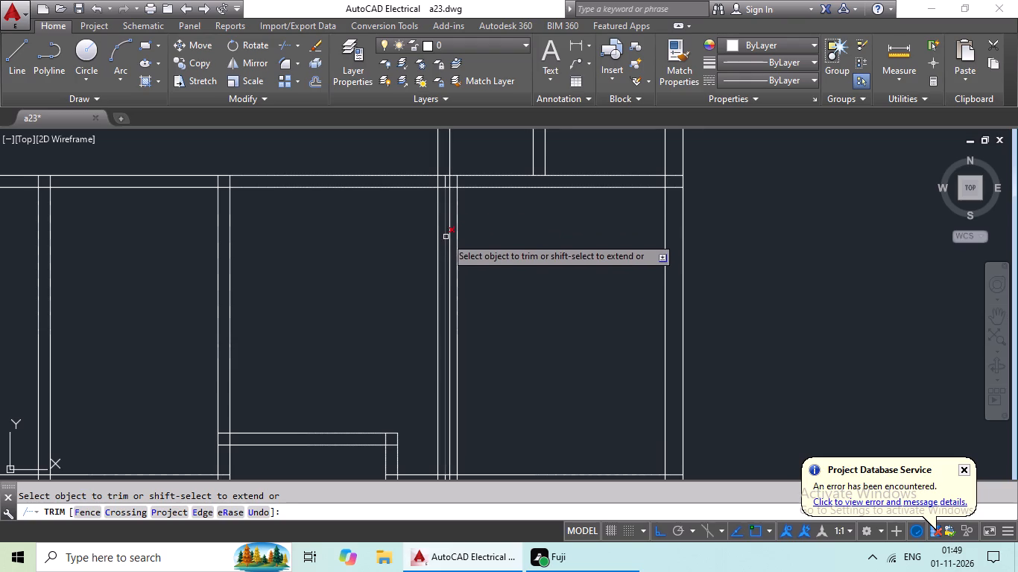
scroll(449, 252, "down", 2)
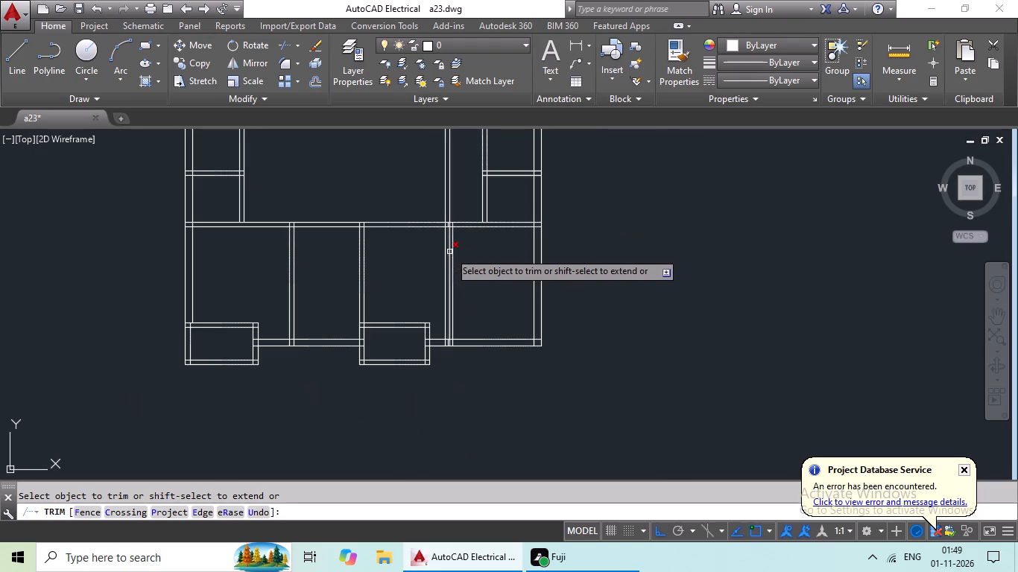
scroll(449, 252, "up", 3)
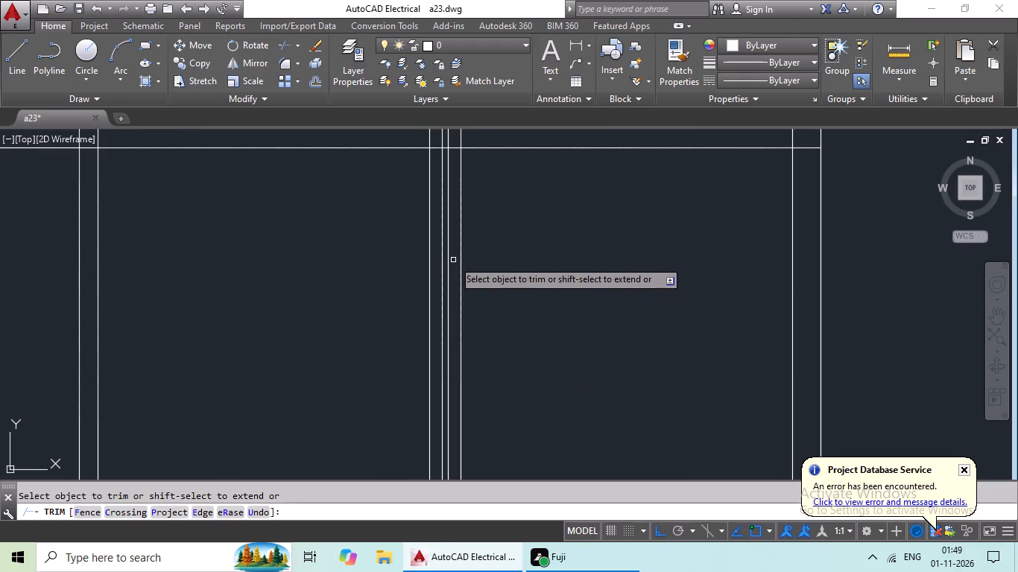
left_click(447, 241)
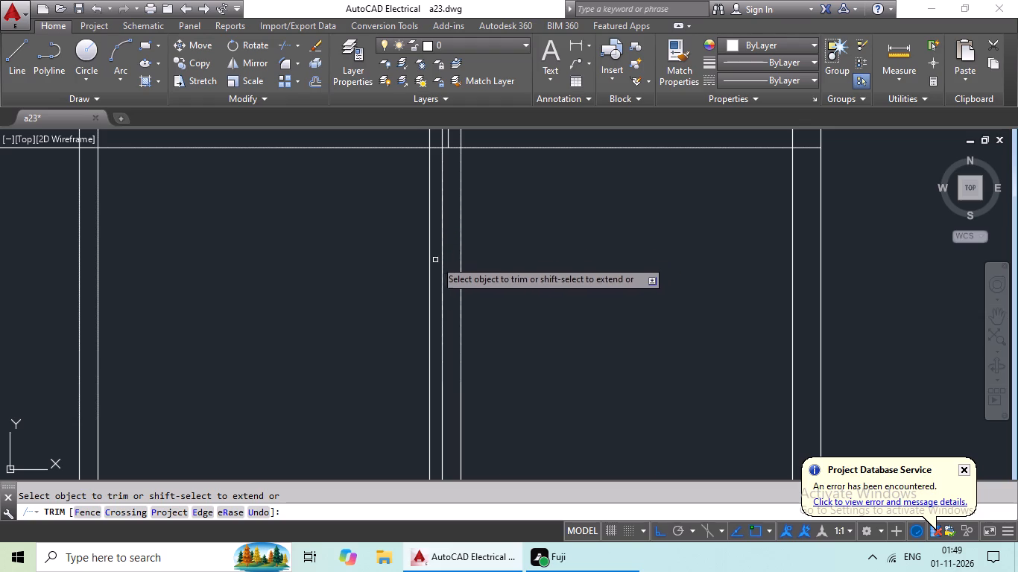
left_click(429, 264)
scroll(676, 274, "down", 3)
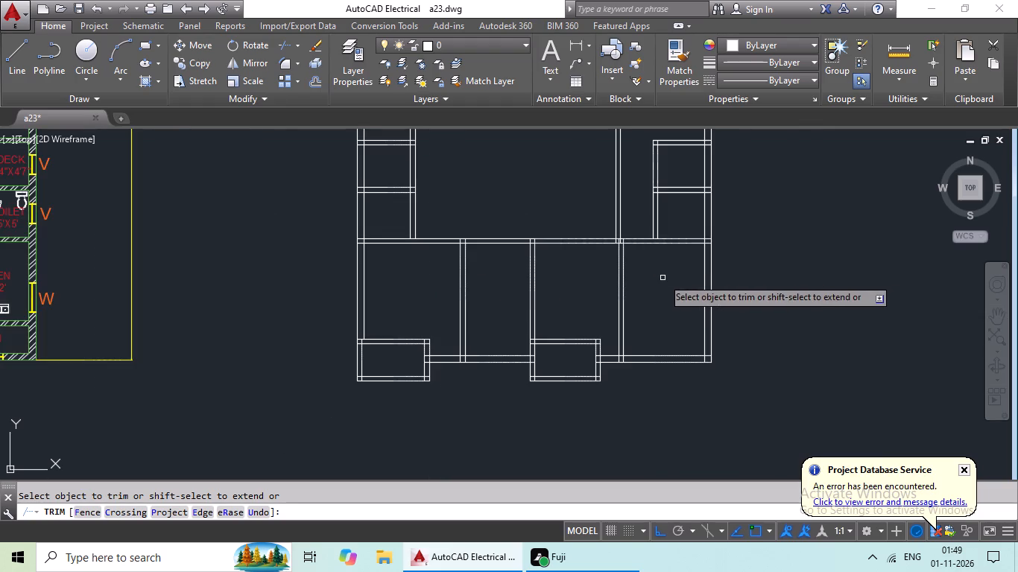
middle_click_drag(660, 278, 579, 326)
scroll(557, 299, "up", 2)
scroll(559, 295, "down", 2)
middle_click_drag(559, 295, 519, 368)
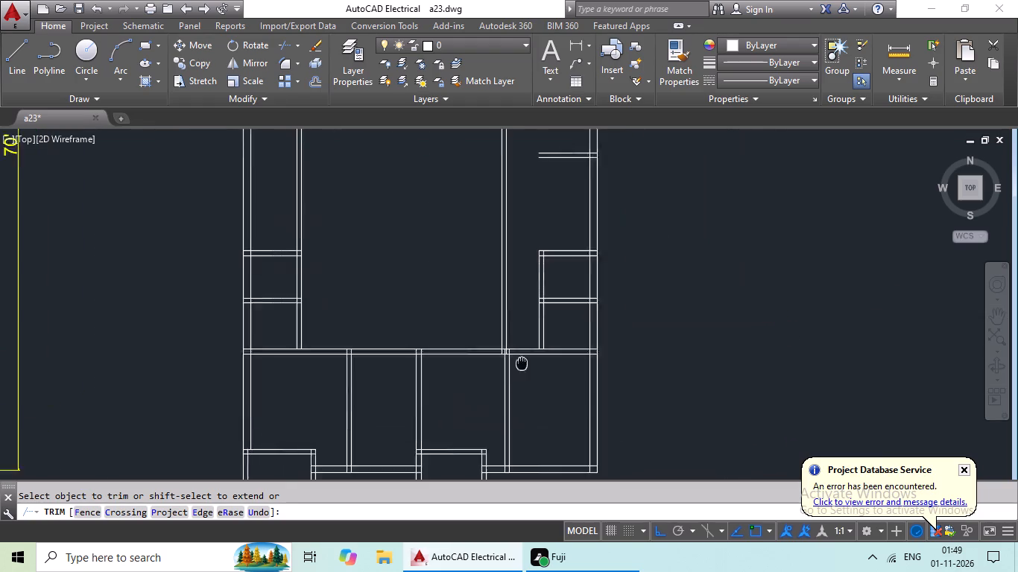
middle_click_drag(519, 368, 515, 374)
middle_click_drag(505, 307, 473, 343)
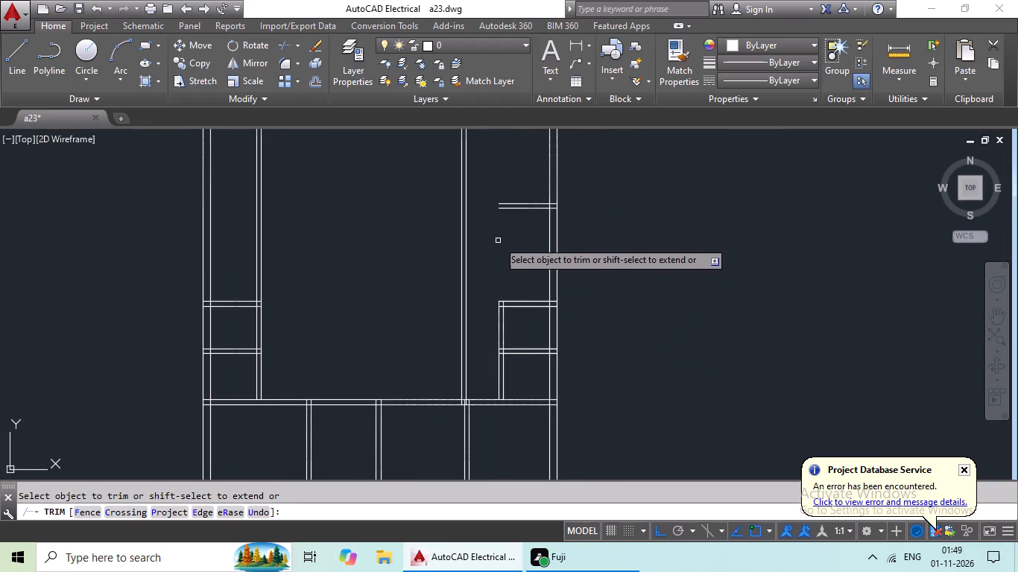
key("Escape")
Extend both lines of the topmost short horizontal partition to the far line of the new vertical partition.
key("e")
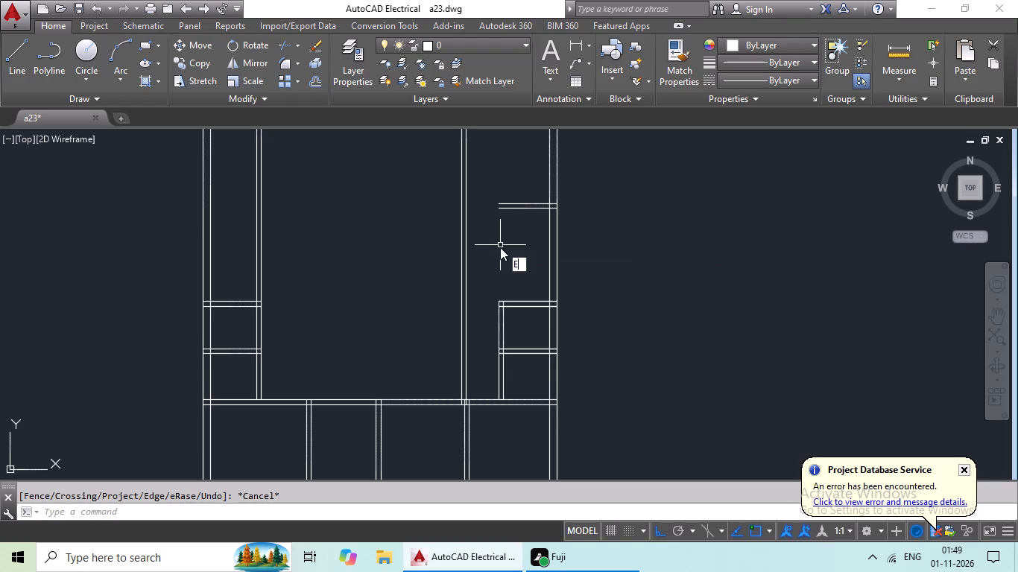
type("X")
key("space")
key("space")
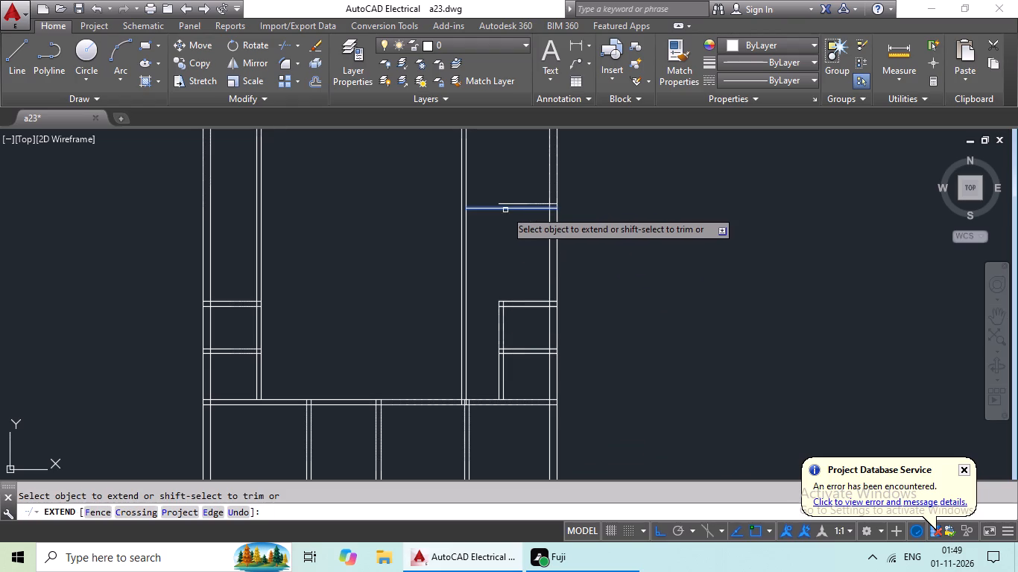
left_click_drag(505, 210, 491, 212)
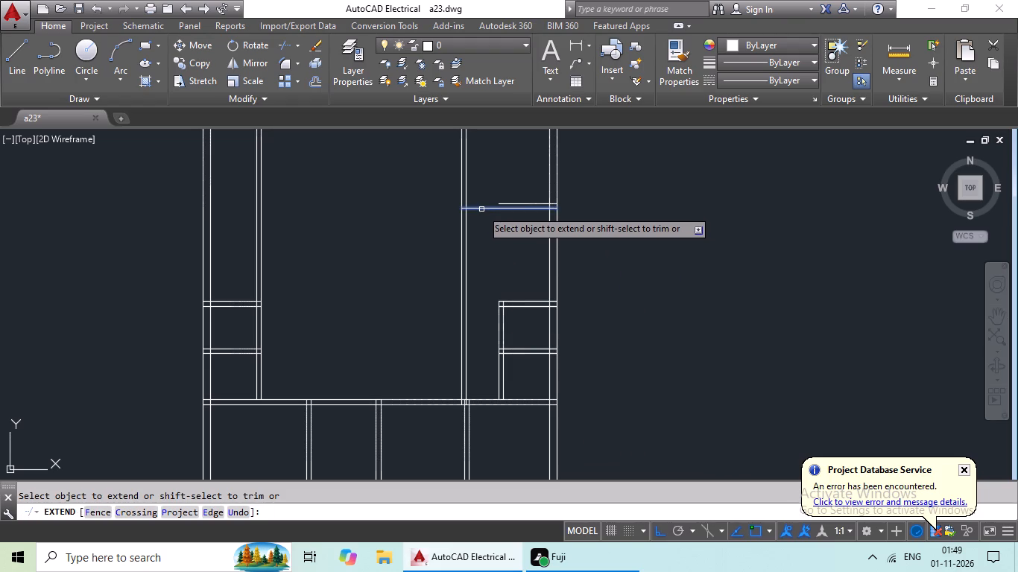
left_click(481, 209)
left_click(521, 203)
left_click(508, 203)
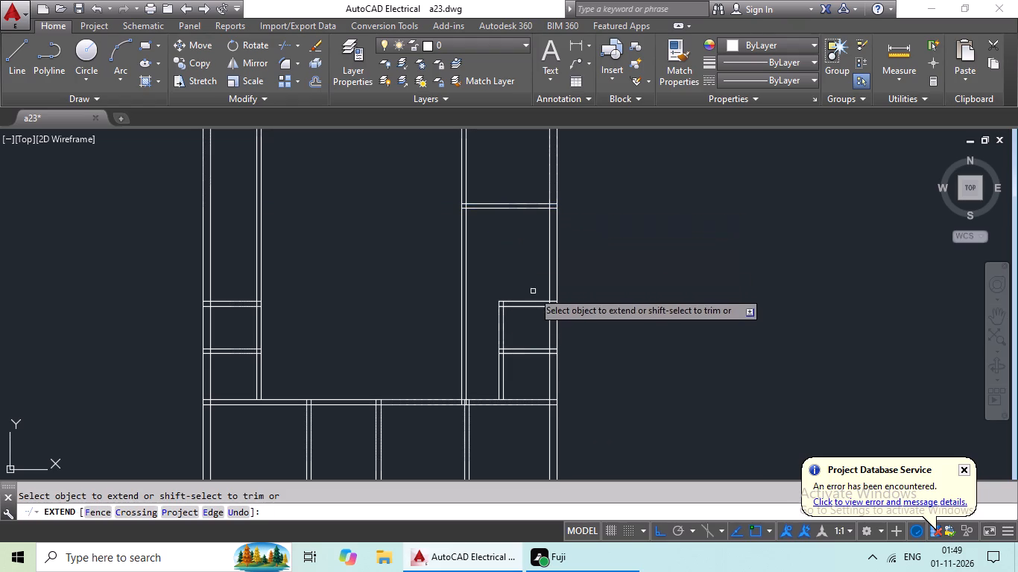
Extend both lines of the horizontal partition capping the small right-side rooms to the new vertical partition.
left_click_drag(513, 301, 496, 301)
left_click(493, 300)
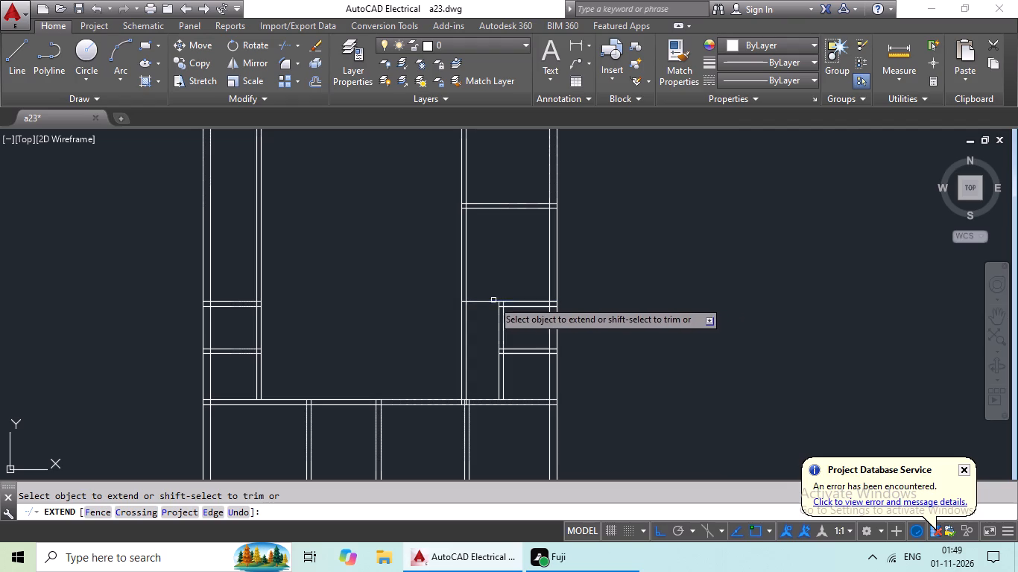
left_click_drag(515, 306, 508, 306)
left_click(501, 306)
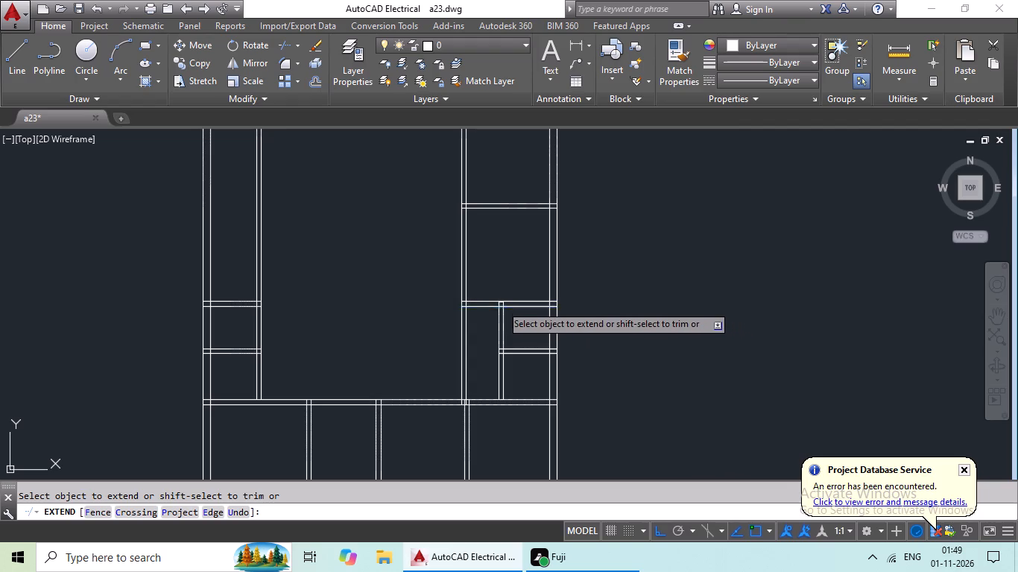
scroll(499, 276, "up", 2)
scroll(500, 275, "down", 2)
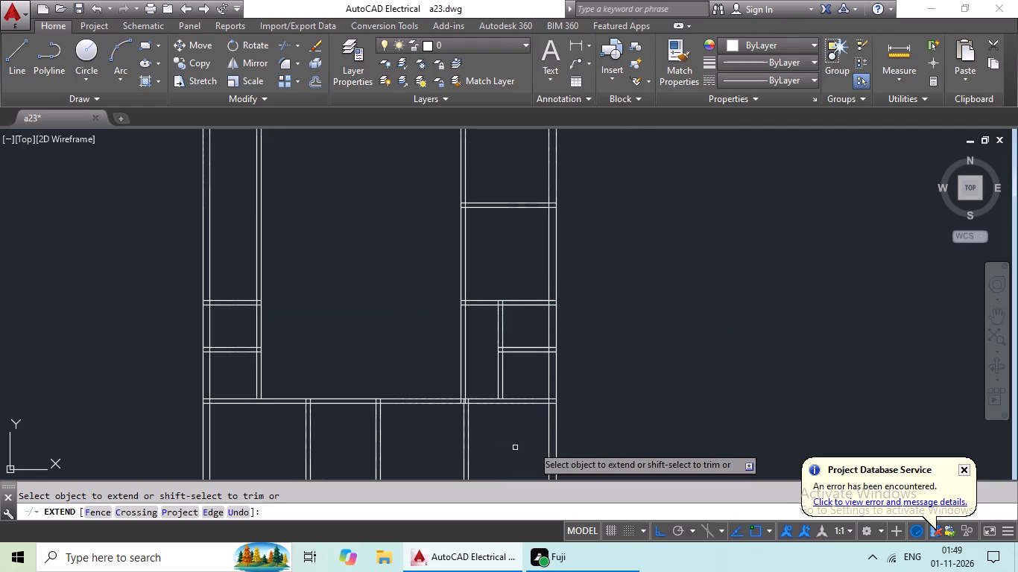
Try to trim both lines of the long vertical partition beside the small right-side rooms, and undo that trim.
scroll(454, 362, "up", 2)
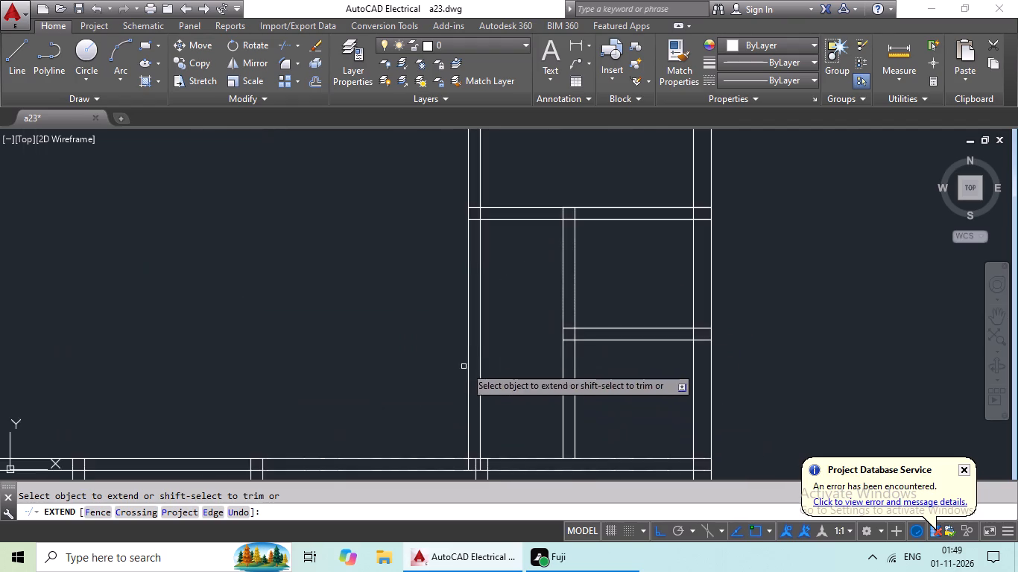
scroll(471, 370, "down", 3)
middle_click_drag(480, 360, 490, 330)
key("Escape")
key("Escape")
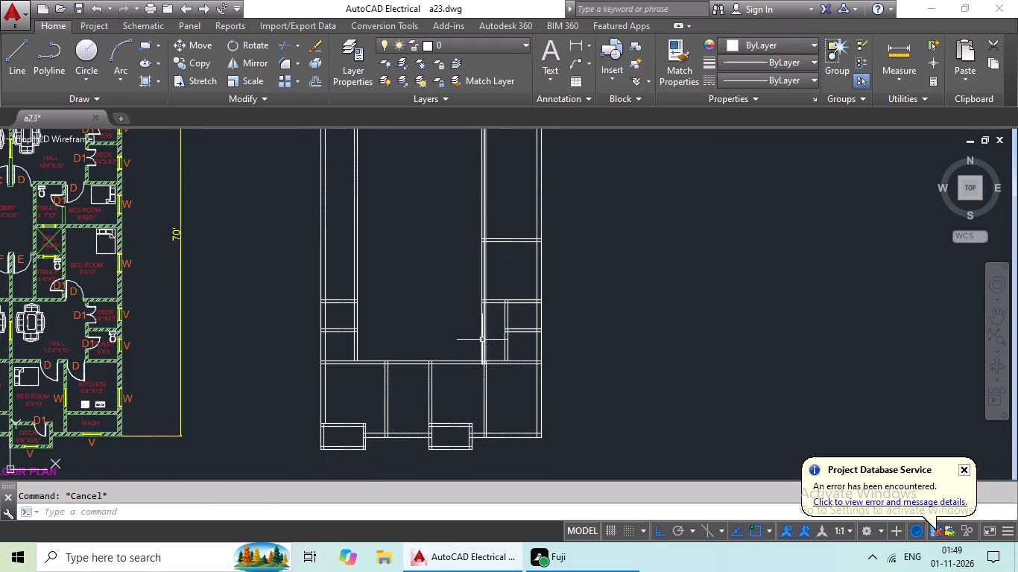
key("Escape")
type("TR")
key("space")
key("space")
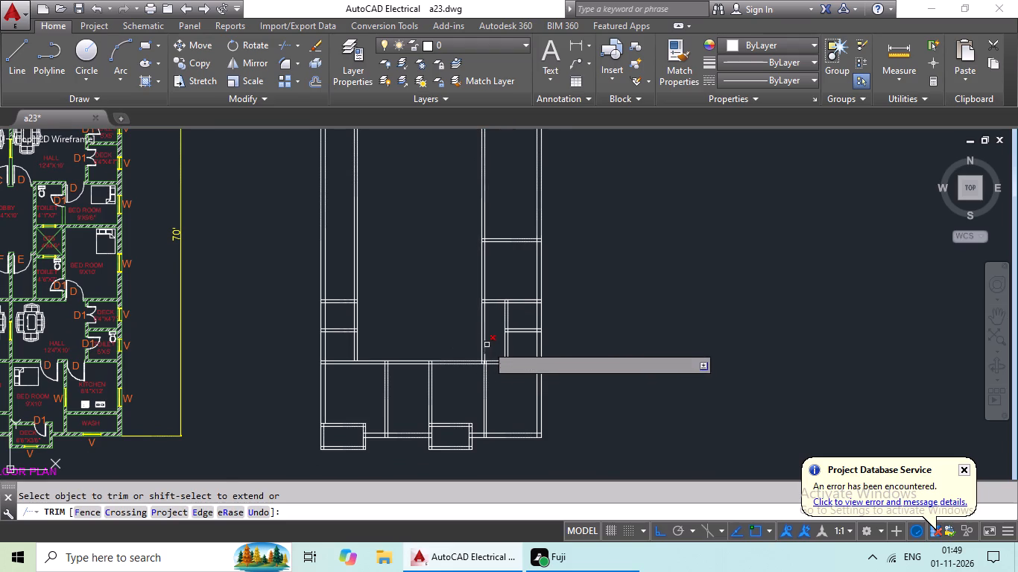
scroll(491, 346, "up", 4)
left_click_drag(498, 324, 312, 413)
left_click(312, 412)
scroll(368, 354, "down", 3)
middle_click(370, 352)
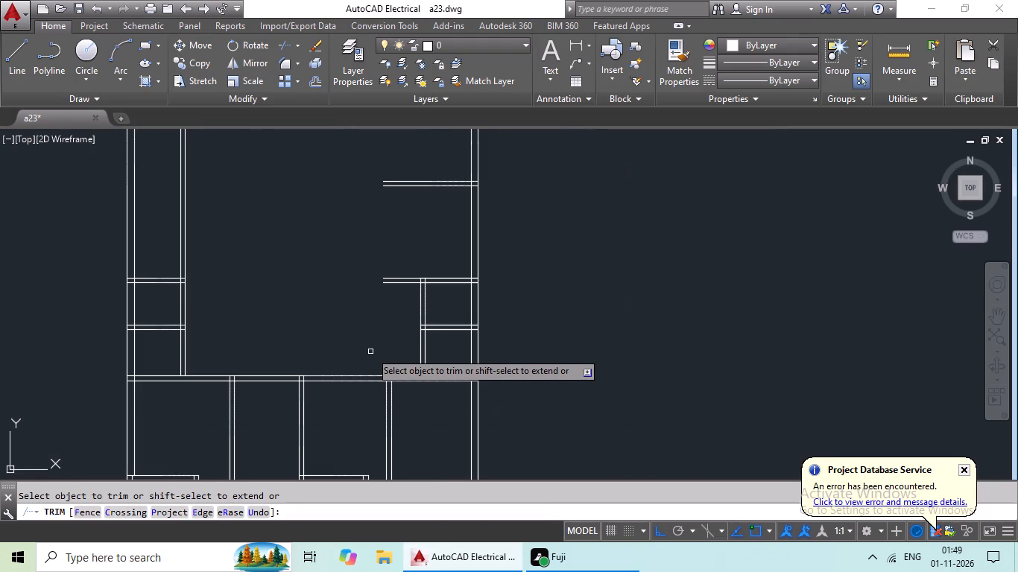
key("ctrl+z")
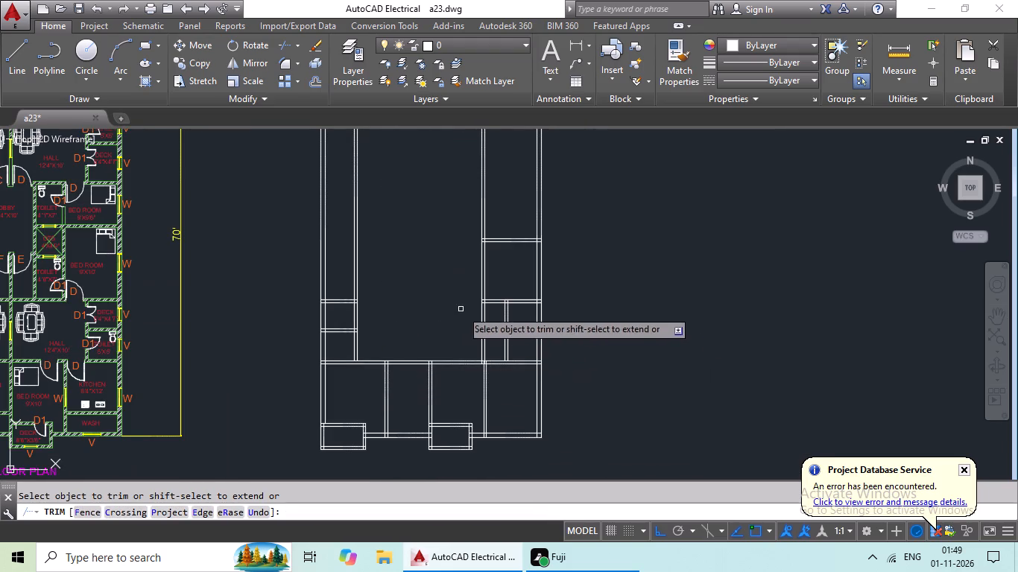
Trim both lines of the long vertical partition between the partition capping the small right-side rooms and the long horizontal partition.
scroll(493, 340, "up", 3)
left_click_drag(497, 207, 398, 310)
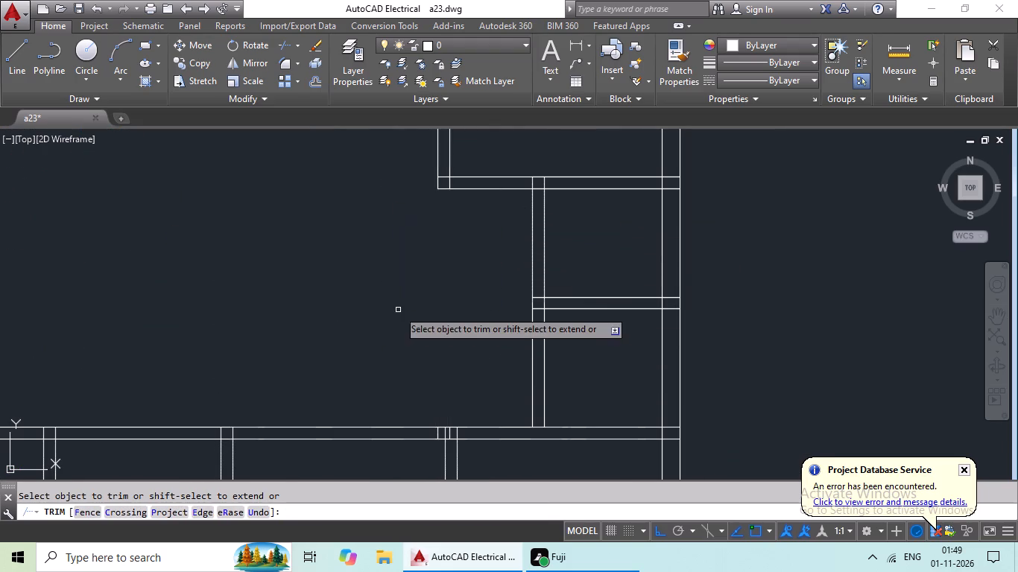
scroll(407, 306, "down", 1)
middle_click_drag(412, 306, 483, 252)
key("grave")
key("Escape")
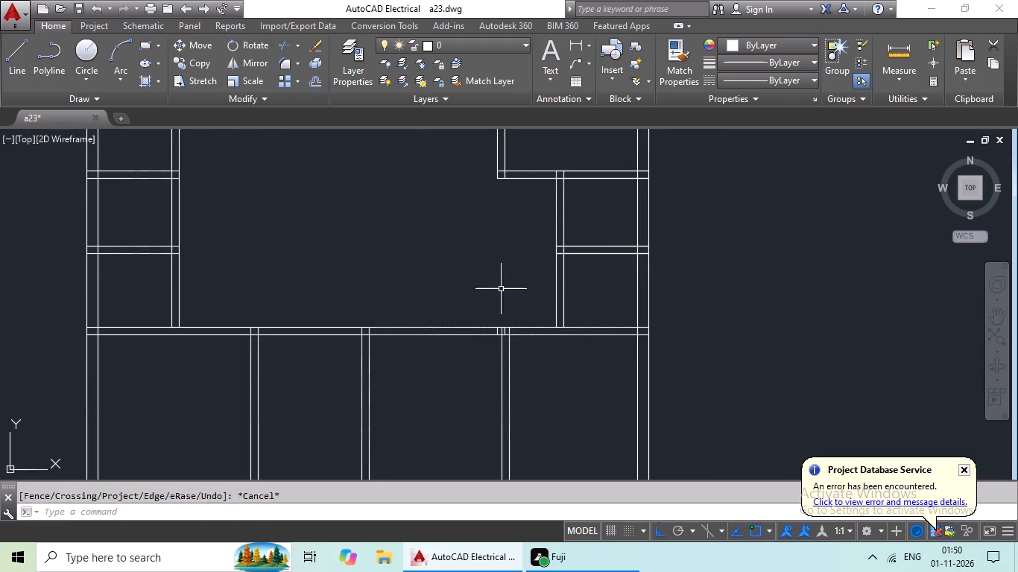
key("Escape")
key("Escape")
Erase the two leftover vertical stubs of the trimmed partition inside the long horizontal partition.
scroll(505, 338, "up", 4)
left_click_drag(495, 301, 502, 295)
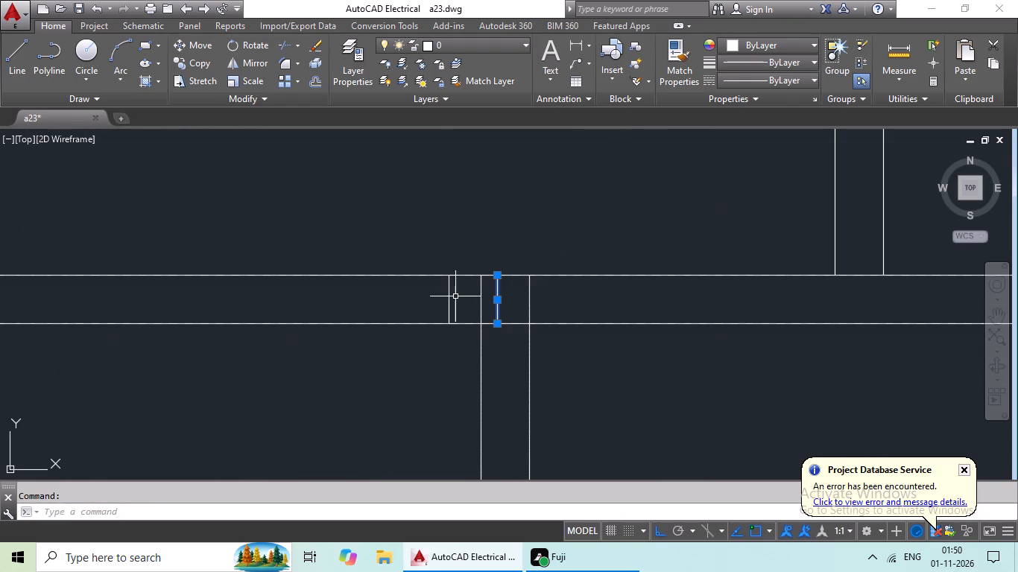
left_click(449, 299)
key("Delete")
Offset the left line of the trimmed vertical partition 4'6" towards the plan's centre.
scroll(481, 301, "down", 4)
middle_click_drag(498, 273, 458, 403)
scroll(476, 349, "down", 2)
middle_click_drag(476, 348, 449, 416)
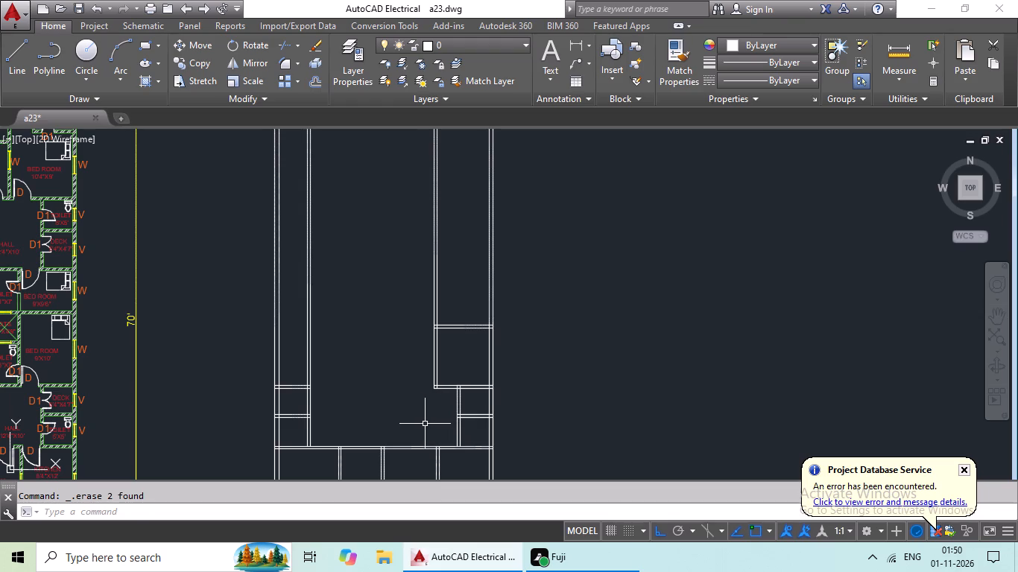
key("Escape")
key("Escape")
key("o")
key("Return")
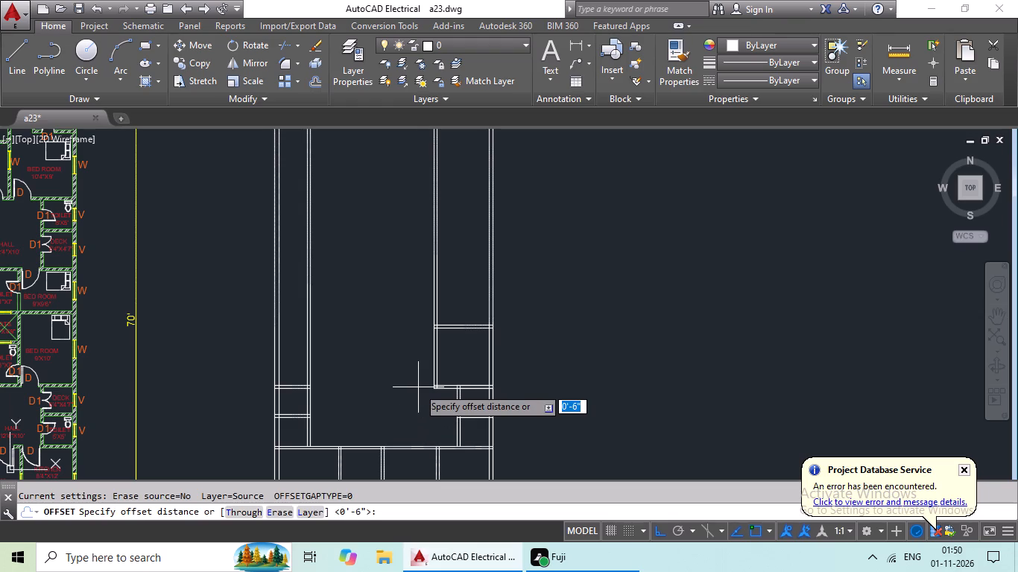
type("4'6\"")
key("Return")
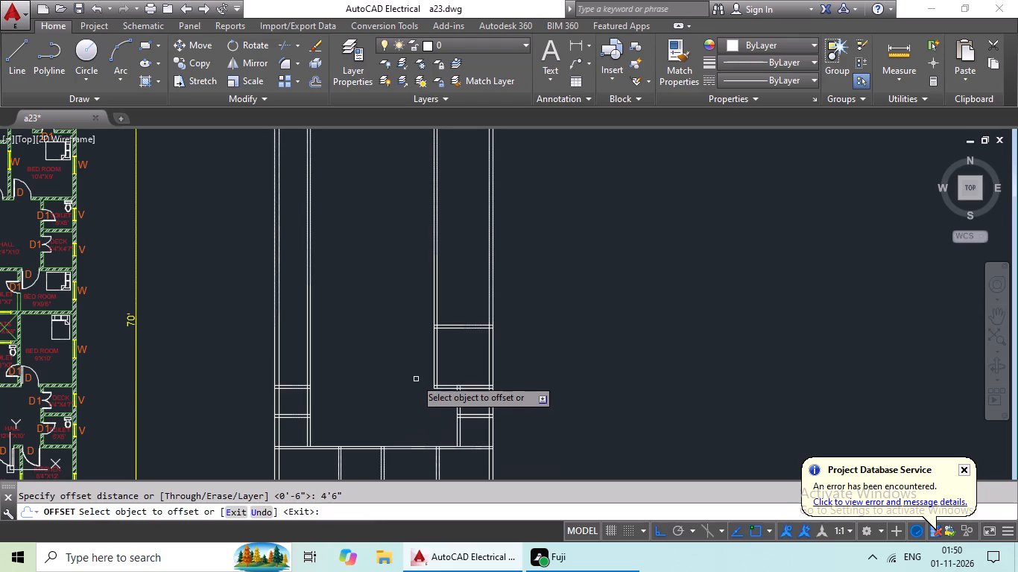
scroll(434, 372, "up", 3)
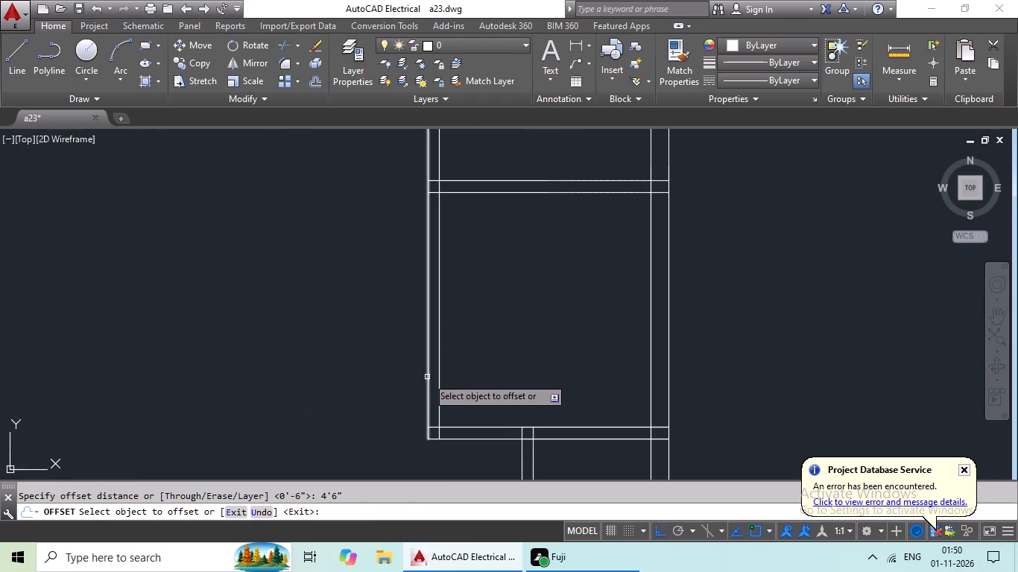
left_click_drag(427, 377, 399, 382)
left_click(317, 398)
scroll(377, 395, "down", 1)
middle_click_drag(378, 395, 508, 394)
key("Escape")
key("Escape")
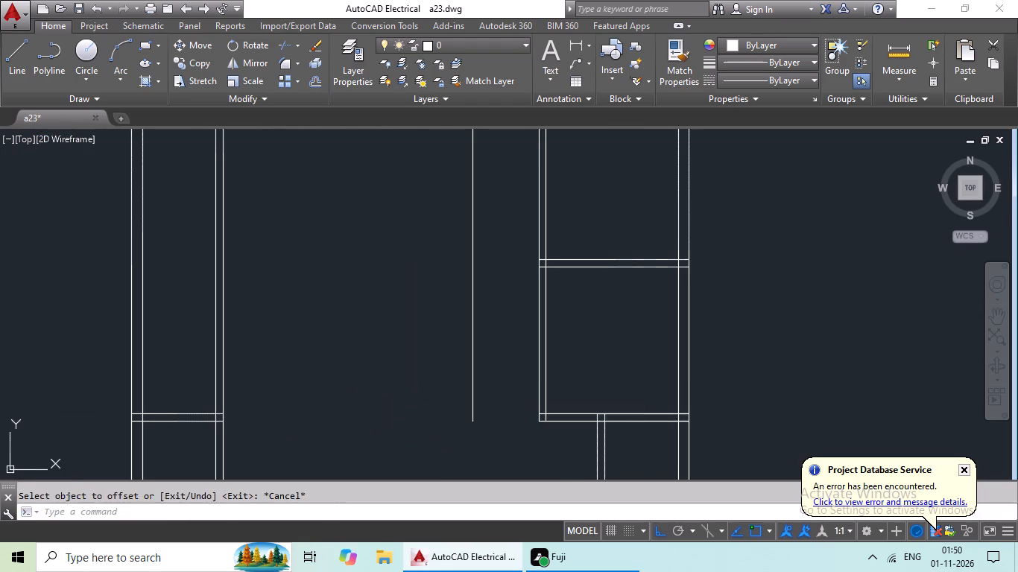
Offset the new vertical line 6" further towards the plan's centre to form a partition.
key("o")
key("Return")
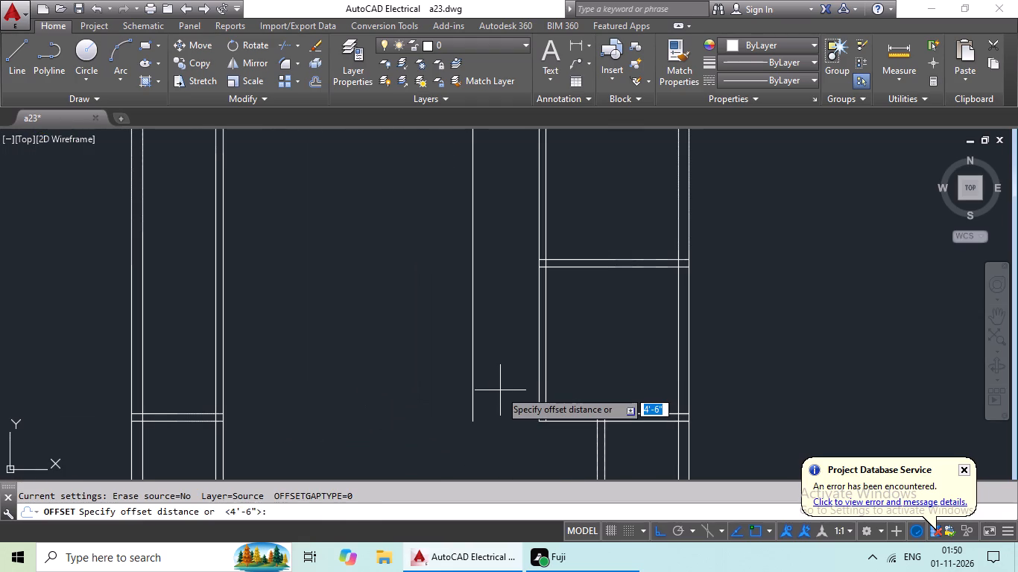
type("6\"")
key("Return")
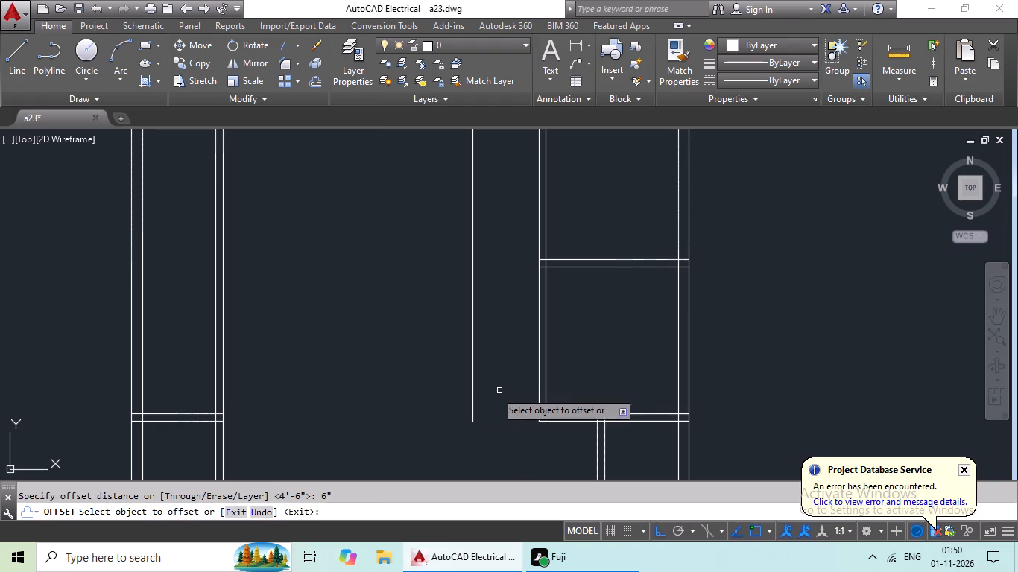
left_click_drag(472, 384, 448, 391)
left_click(411, 398)
key("Escape")
key("Escape")
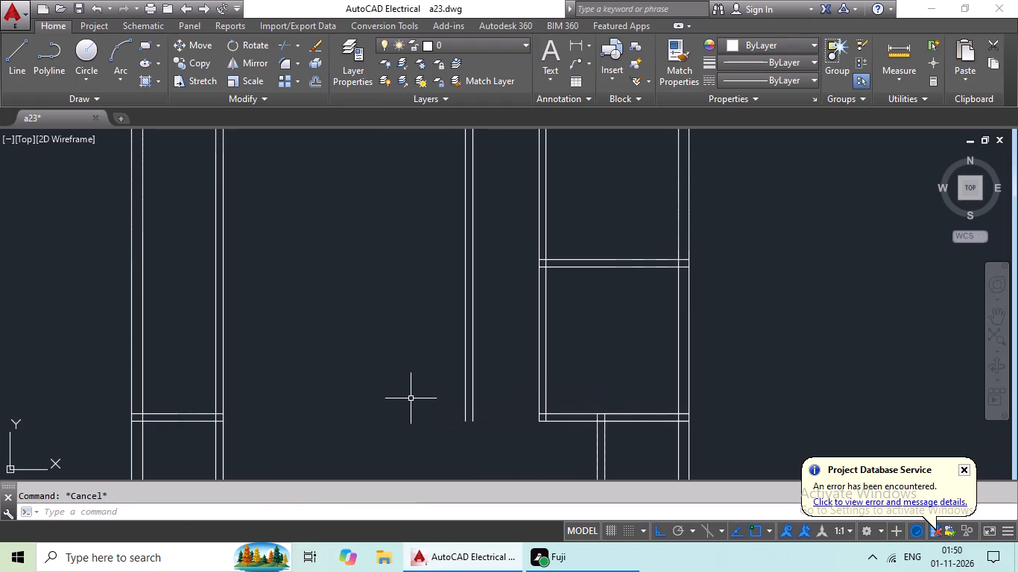
Extend both lines of the horizontal partition capping the small right-side rooms to the far line of the new vertical partition.
type("EX")
key("space")
key("space")
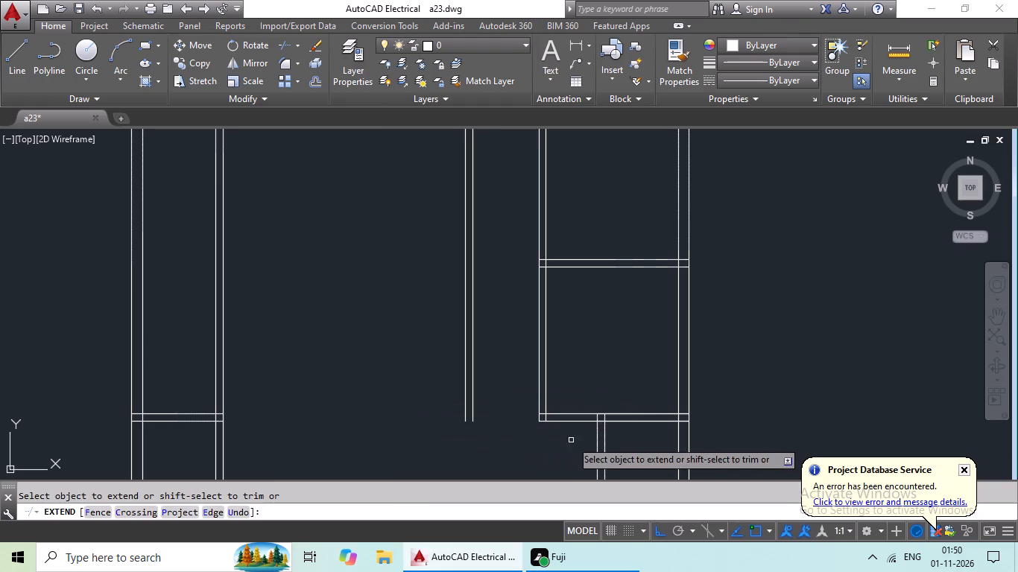
left_click_drag(572, 413, 563, 413)
left_click(546, 415)
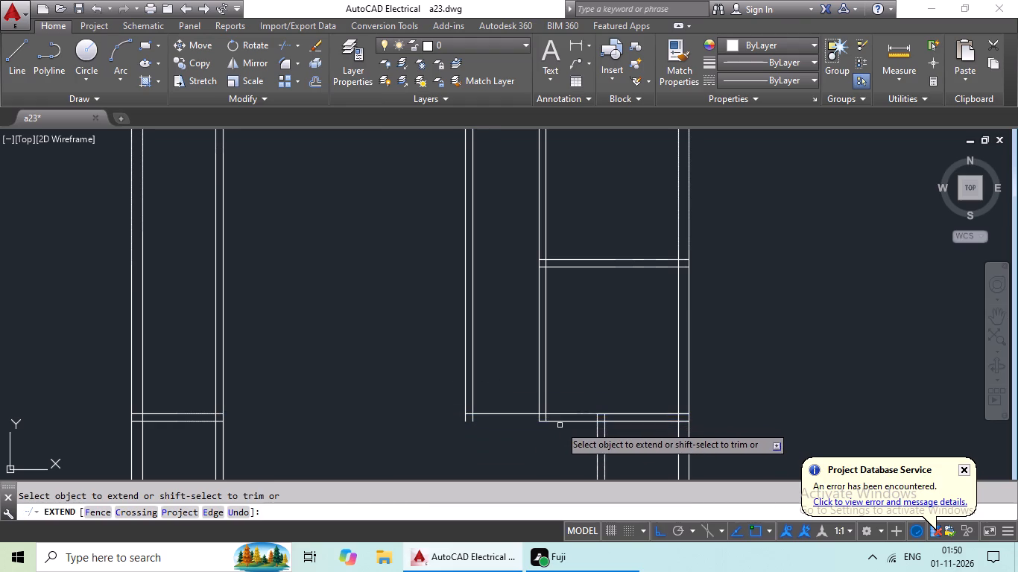
left_click(563, 424)
left_click(529, 423)
middle_click_drag(616, 377, 610, 396)
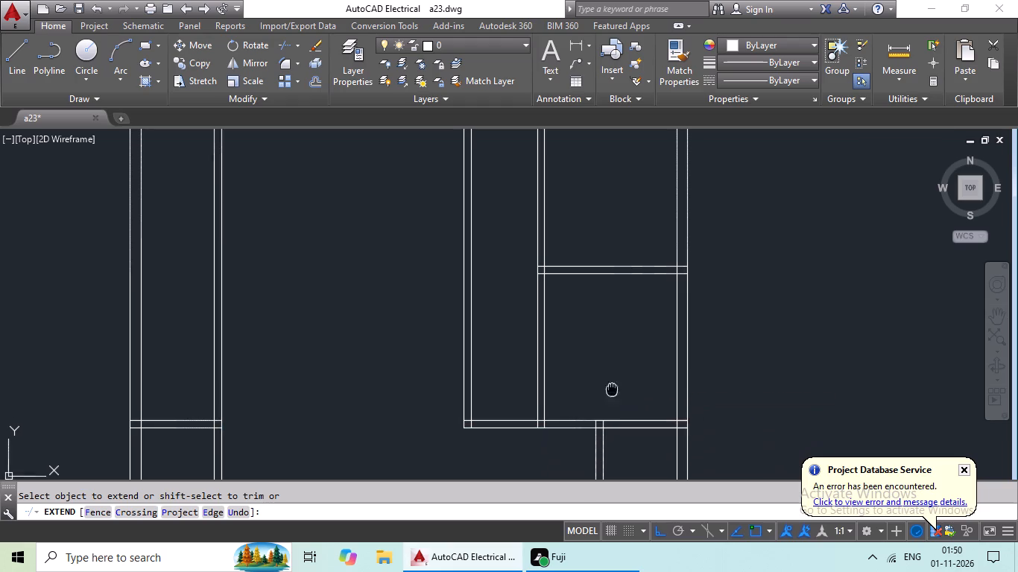
middle_click_drag(610, 396, 608, 399)
key("Escape")
key("Escape")
key("Escape")
key("Escape")
Offset the upper line of the extended horizontal partition 7' upward.
key("o")
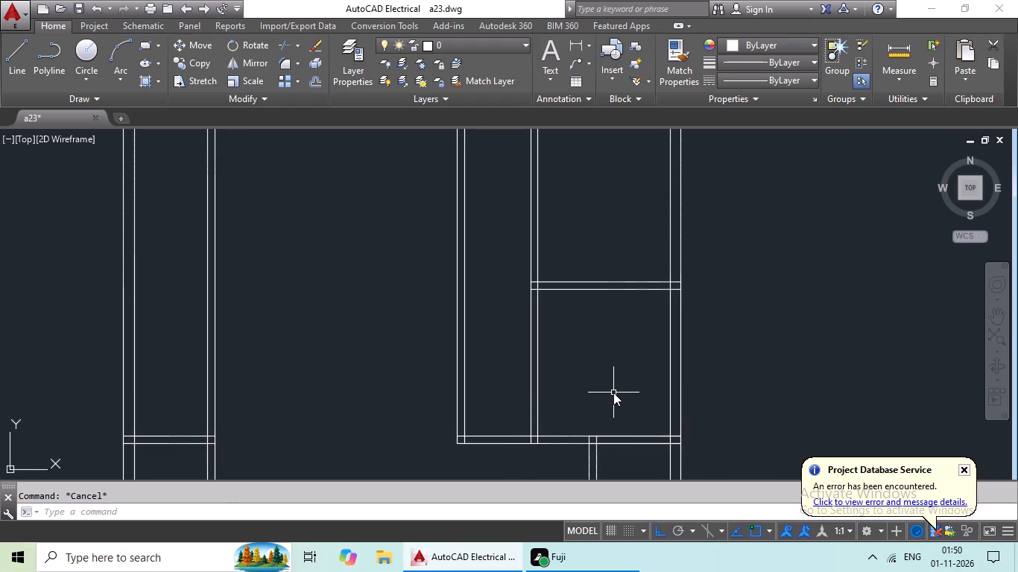
key("Return")
type("7'")
key("Return")
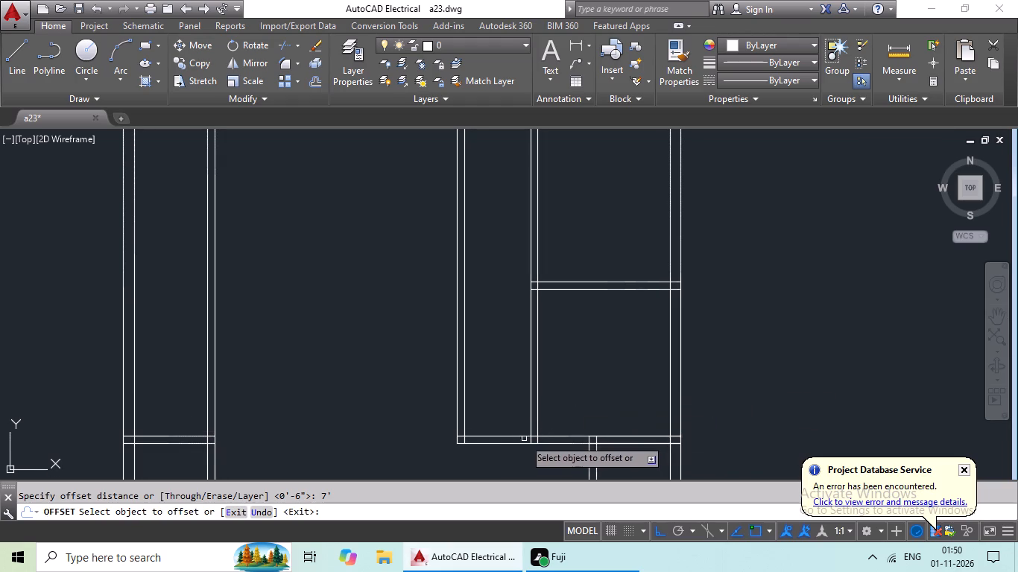
left_click_drag(515, 436, 516, 420)
left_click(523, 387)
key("Escape")
key("Escape")
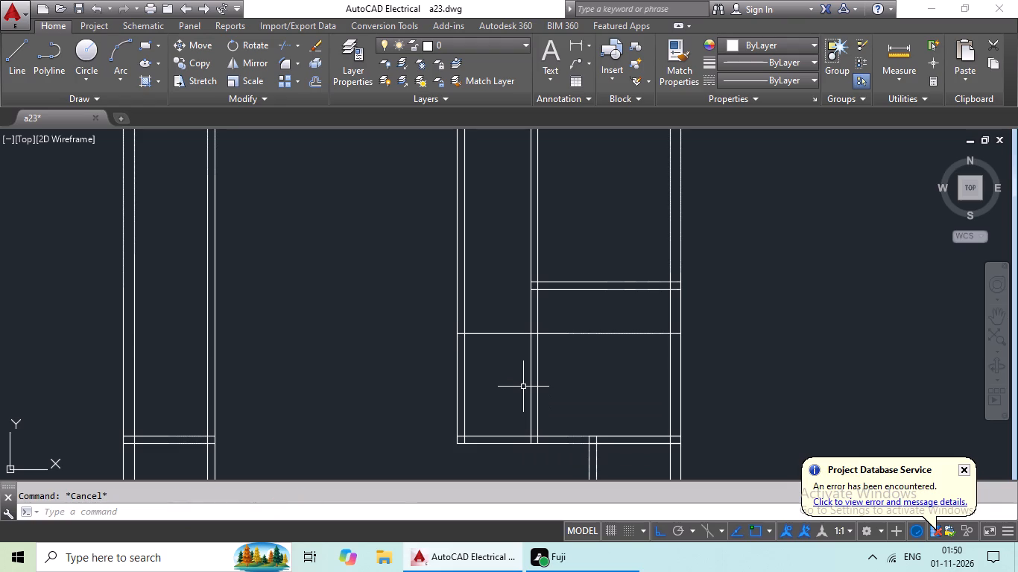
Offset the new horizontal line 6" upward to form a partition.
key("o")
key("Return")
type("6\"")
key("Return")
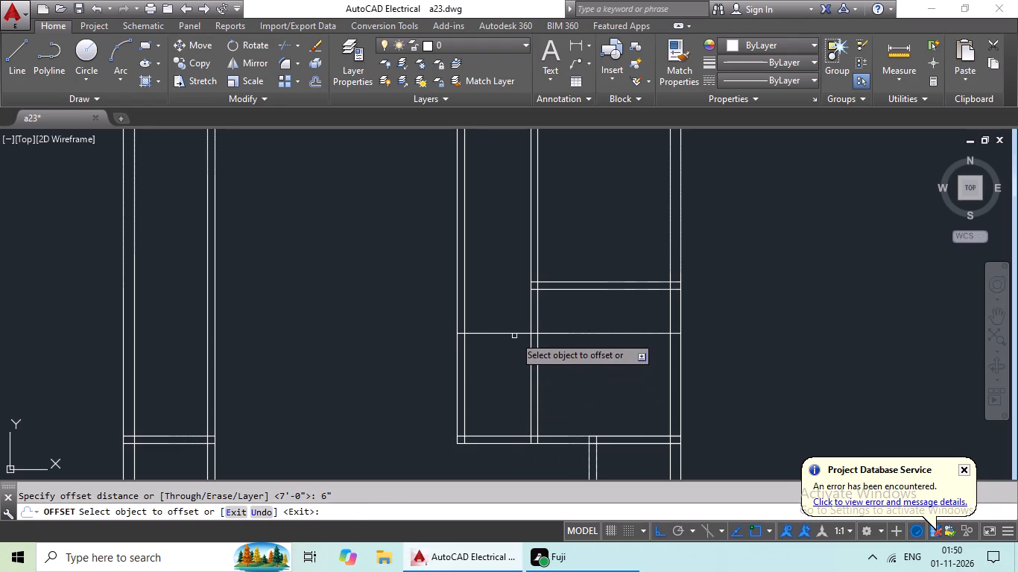
left_click_drag(516, 332, 518, 325)
left_click(519, 311)
key("Escape")
key("Escape")
key("Escape")
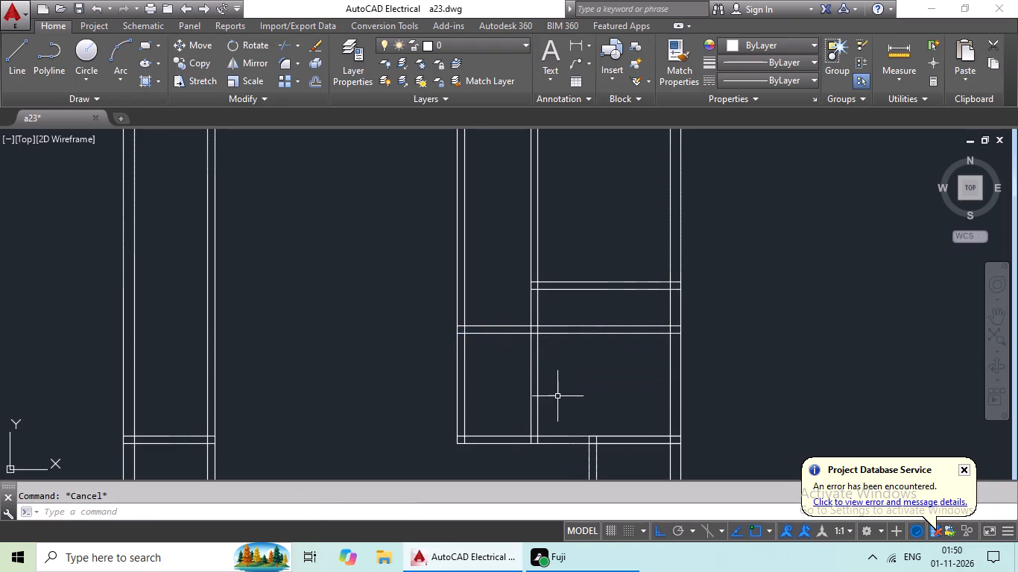
Trim both lines of the new horizontal partition between the inner vertical partition and the right exterior wall.
key("t")
type("R")
key("space")
key("space")
scroll(589, 325, "up", 2)
left_click_drag(603, 311, 602, 314)
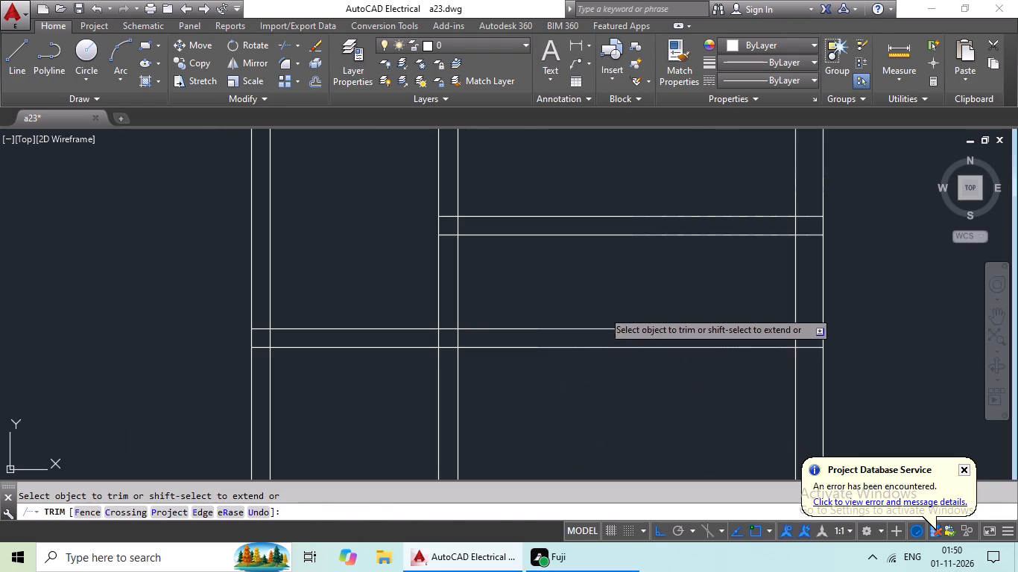
left_click_drag(602, 314, 578, 383)
left_click(577, 382)
scroll(601, 359, "down", 3)
middle_click_drag(602, 355, 522, 397)
key("Escape")
key("Escape")
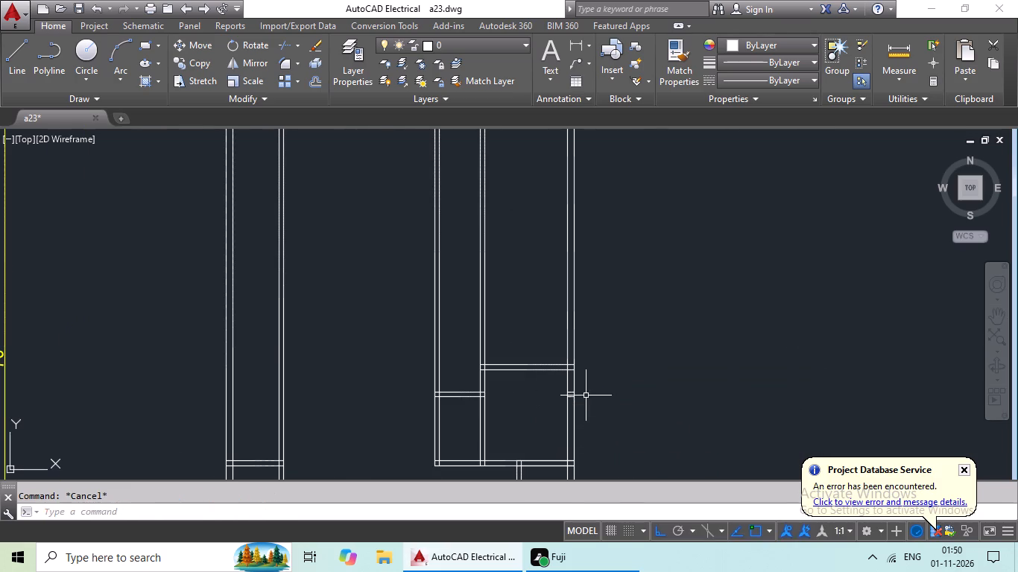
Erase the two leftover horizontal stubs of the trimmed partition inside the right exterior wall.
scroll(586, 395, "up", 3)
scroll(527, 427, "up", 3)
left_click_drag(549, 234, 525, 357)
left_click_drag(525, 357, 524, 368)
key("Delete")
Offset the upper line of the short horizontal partition between the two vertical partitions 4'9" upward.
scroll(551, 371, "down", 3)
scroll(455, 363, "down", 2)
middle_click_drag(450, 363, 573, 366)
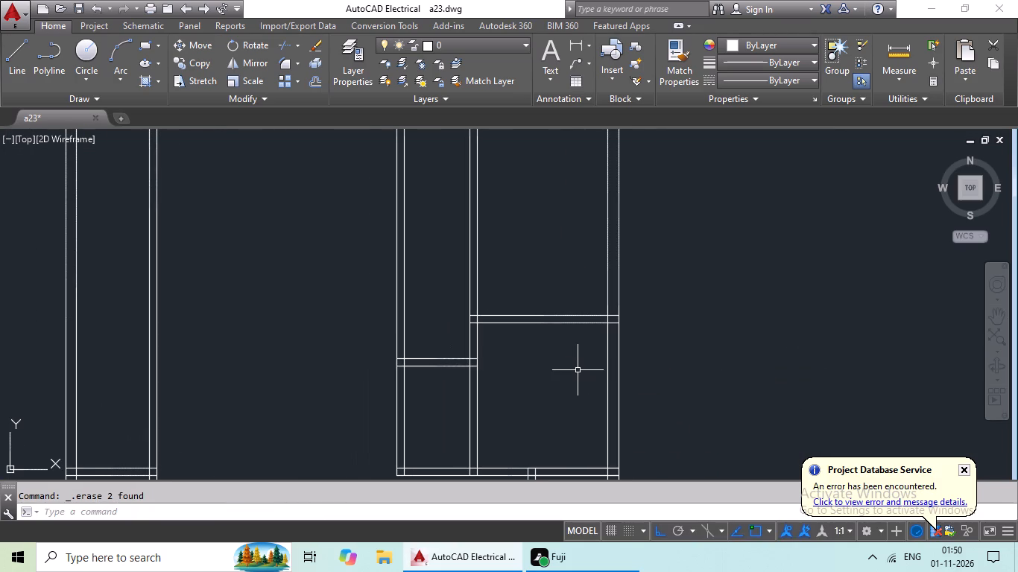
key("Escape")
key("o")
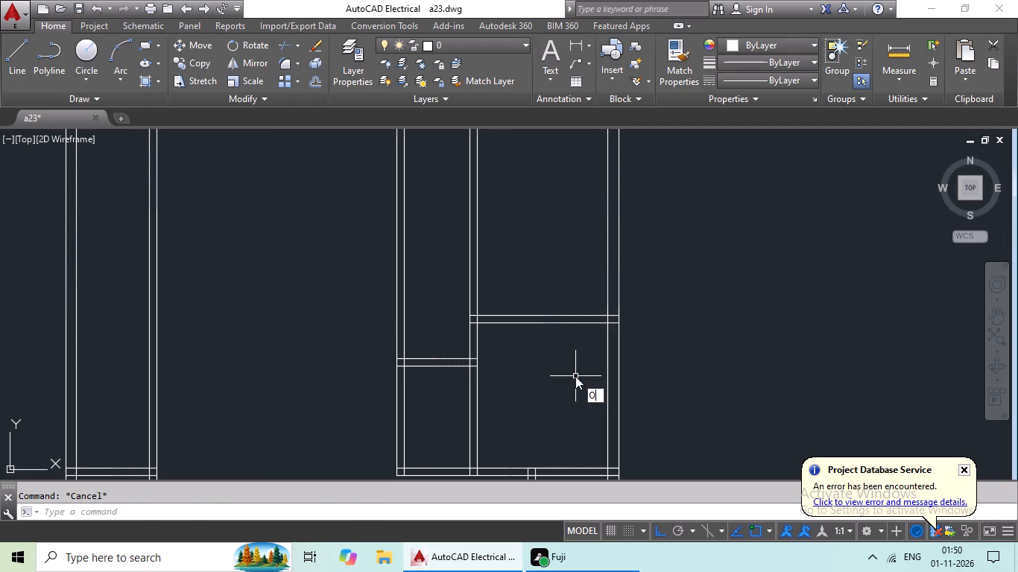
key("Return")
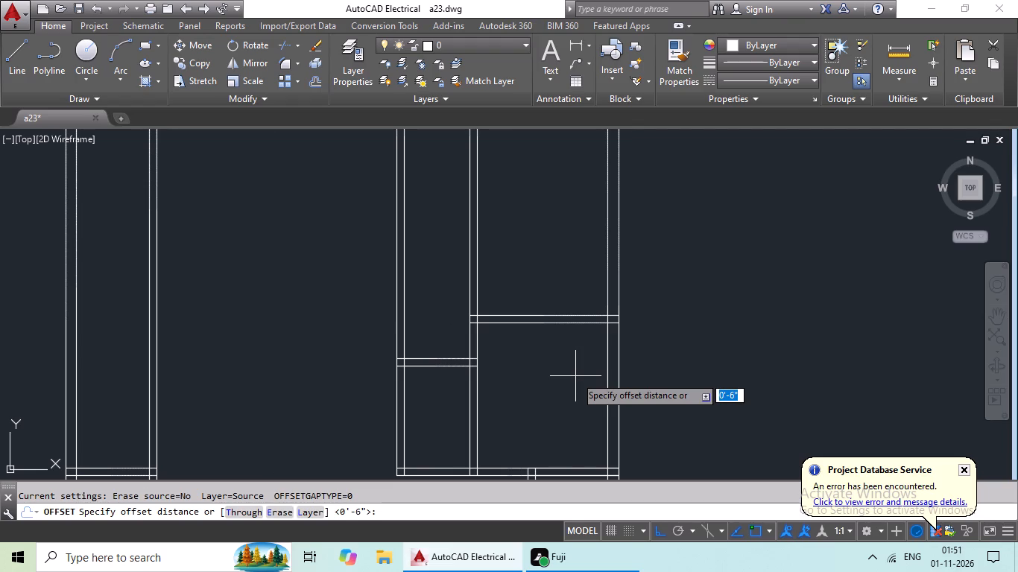
type("4'9\"")
key("Return")
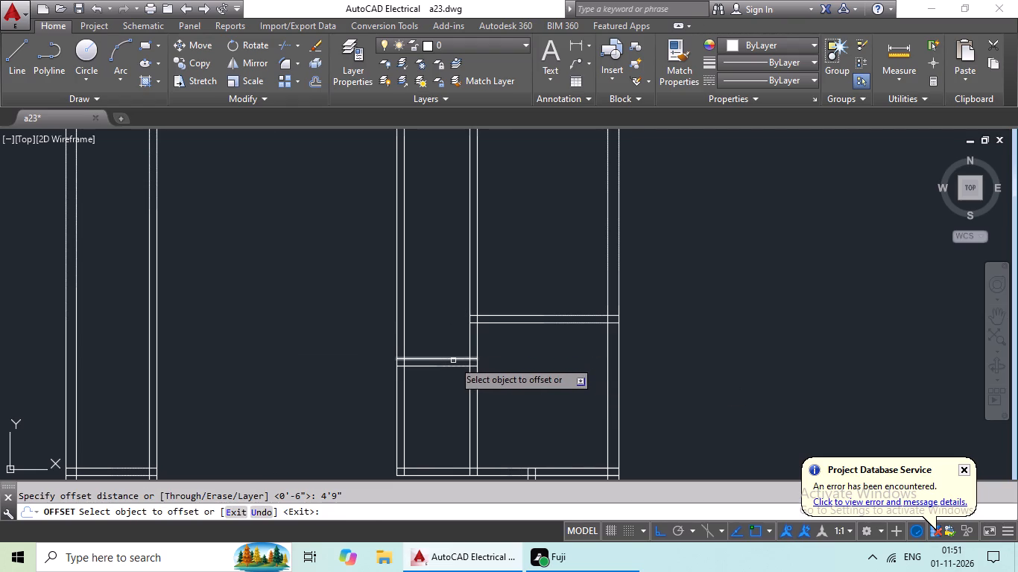
left_click(453, 360)
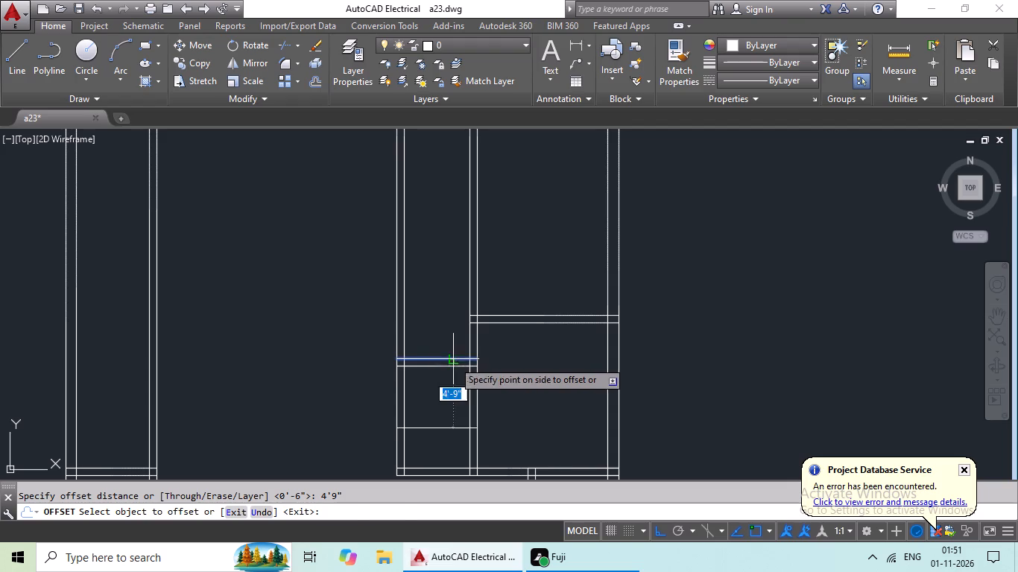
left_click(489, 269)
scroll(542, 298, "down", 2)
middle_click_drag(544, 298, 534, 325)
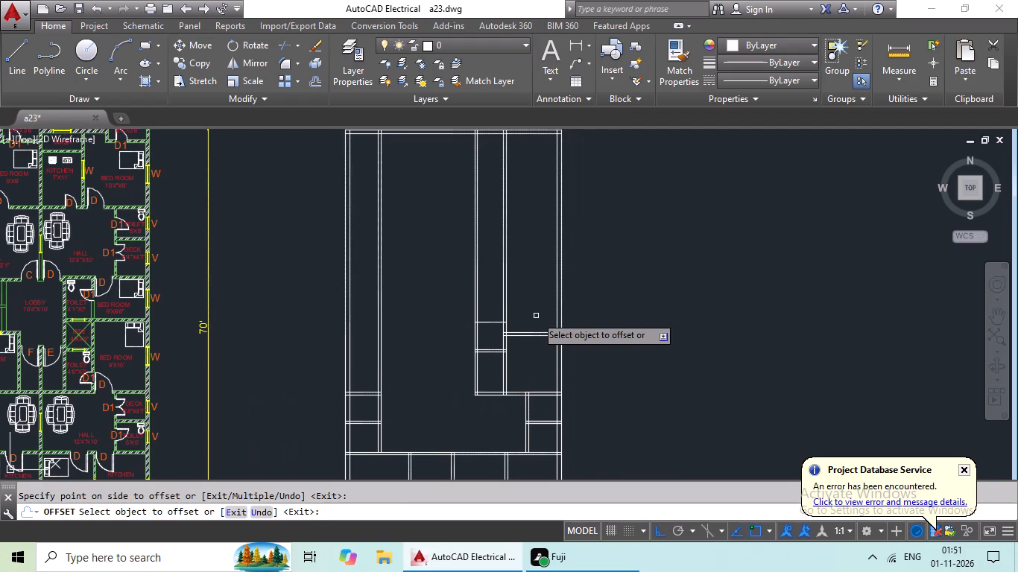
middle_click_drag(536, 315, 488, 323)
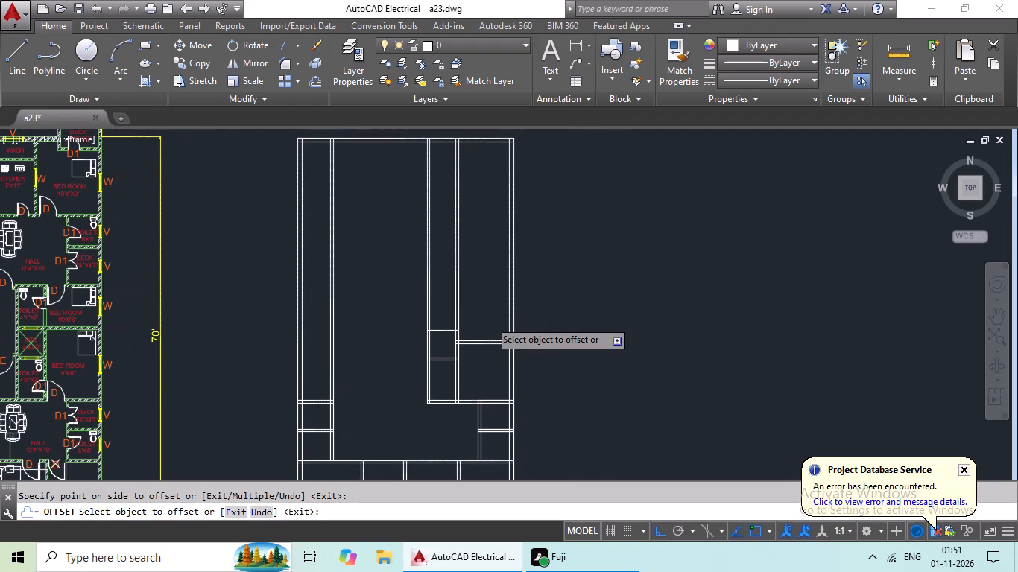
key("Escape")
key("Escape")
Offset the new line between the two inner vertical partitions 6" upward to complete a short horizontal partition.
key("o")
key("Return")
type("6\"")
key("Return")
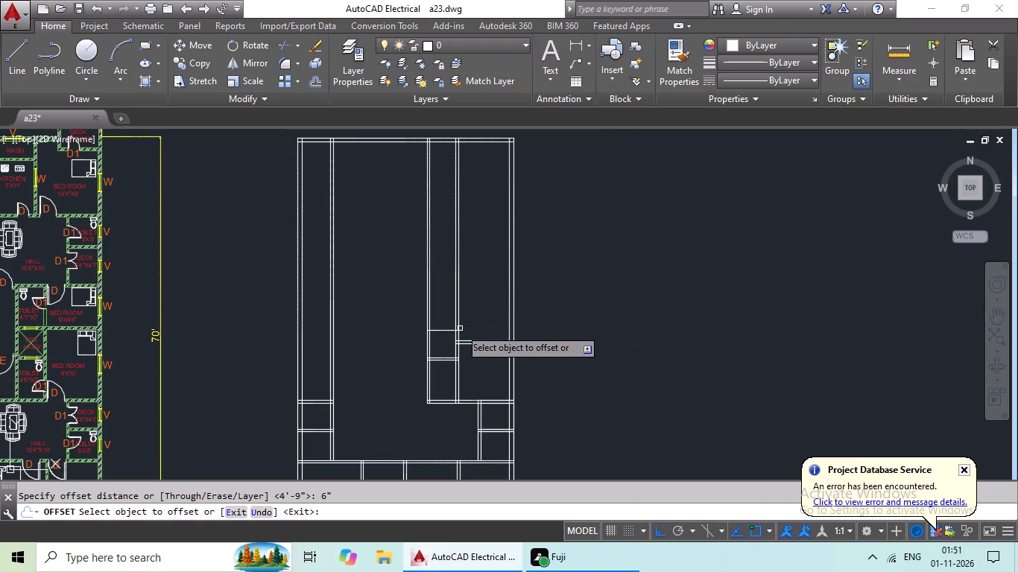
left_click_drag(452, 295, 452, 323)
left_click_drag(442, 330, 448, 314)
left_click(456, 283)
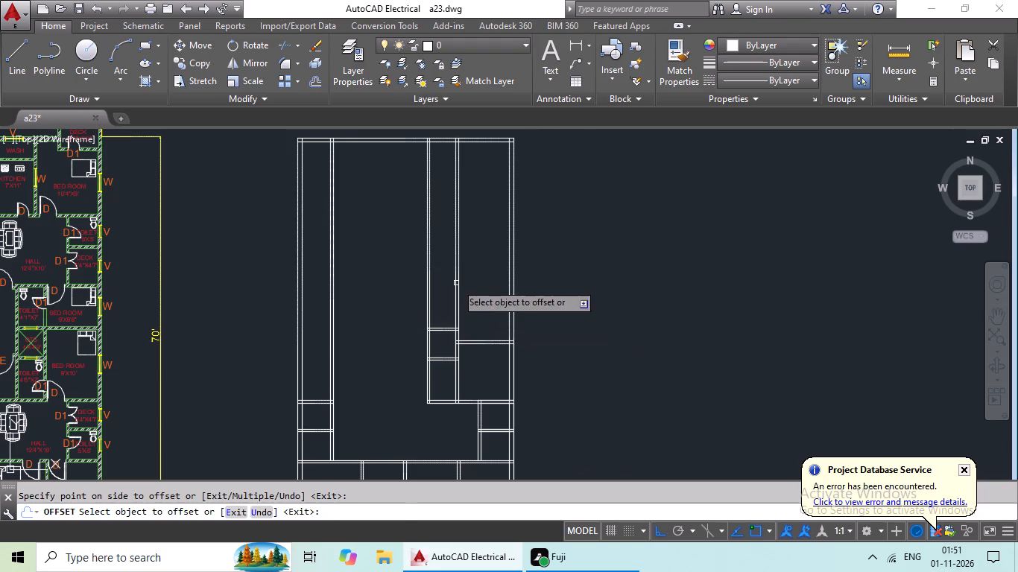
middle_click_drag(481, 287, 471, 308)
key("Escape")
key("Escape")
key("Escape")
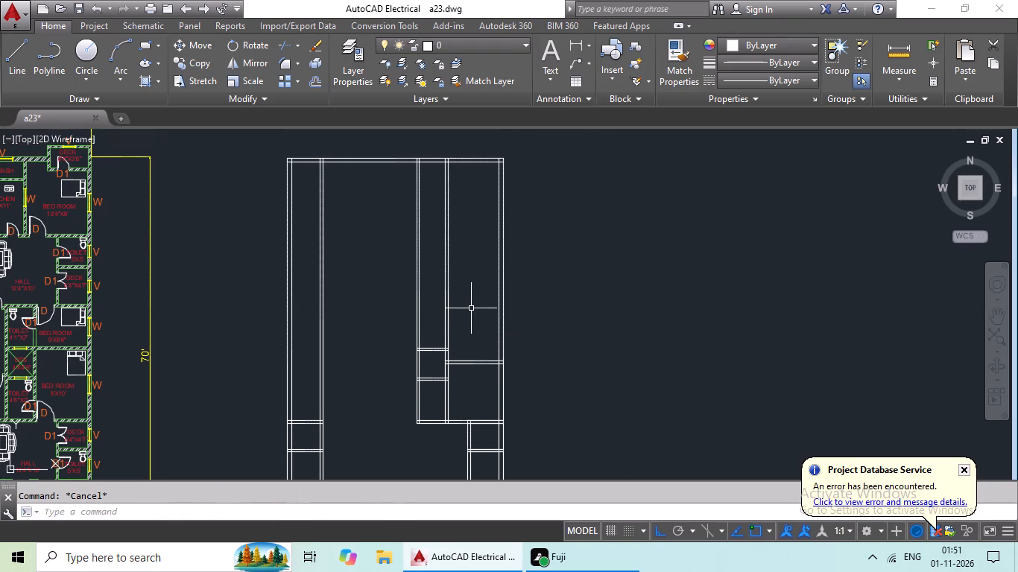
key("Escape")
Offset the upper line of the topmost short partition between the two inner vertical partitions 7' upward.
key("o")
key("Return")
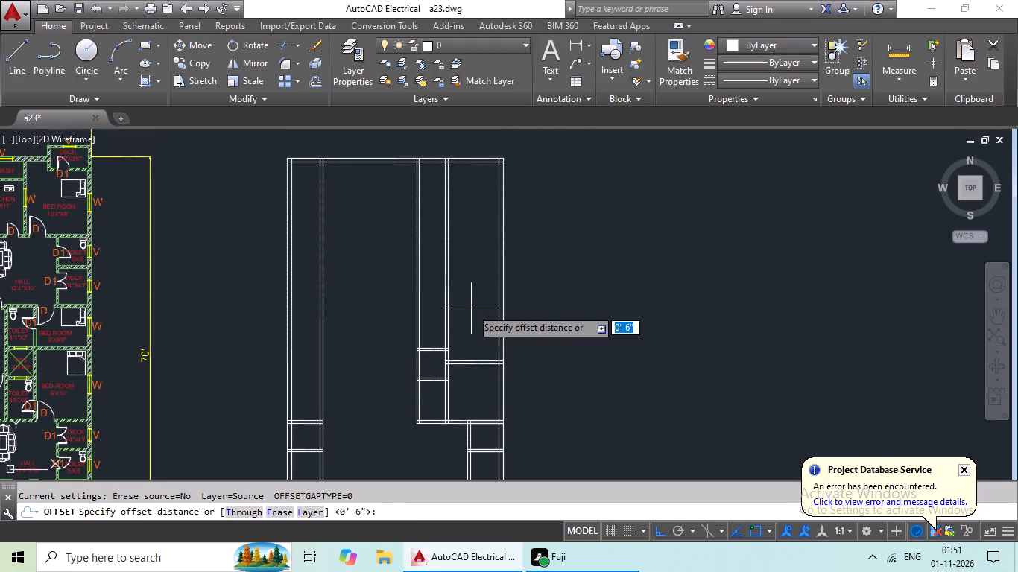
type("7'")
key("Return")
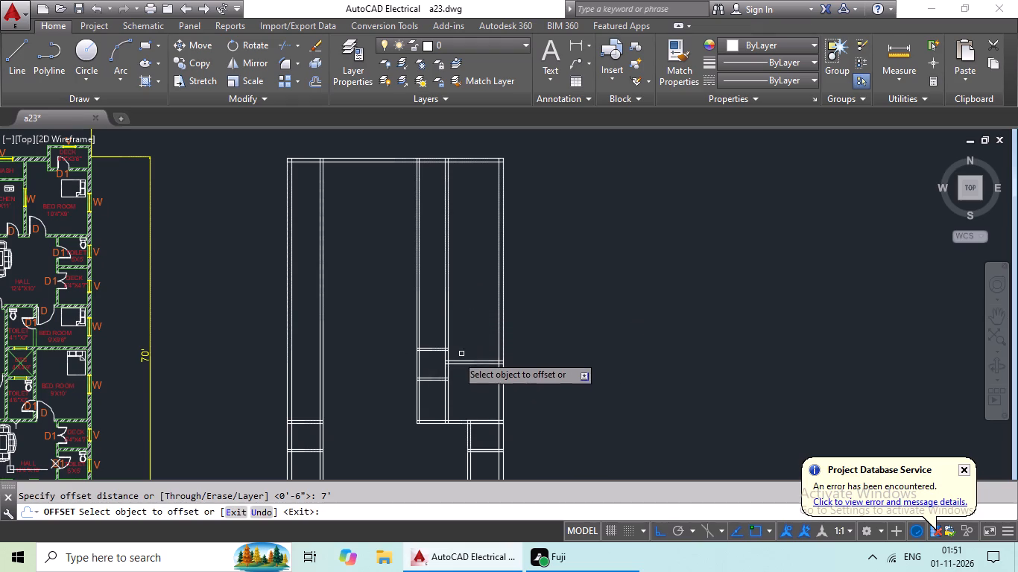
scroll(450, 355, "up", 4)
left_click_drag(379, 315, 386, 302)
left_click(410, 257)
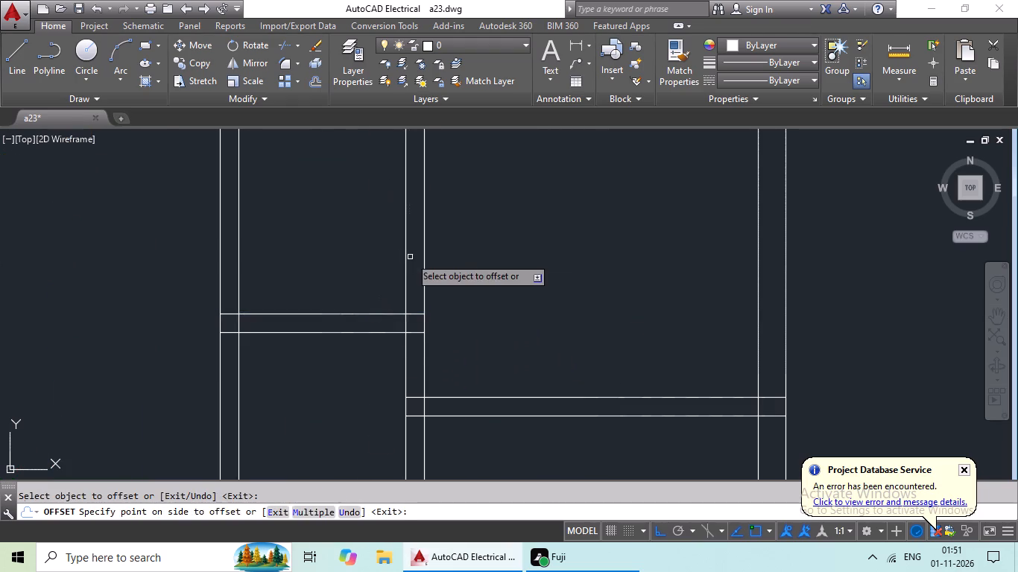
scroll(410, 257, "down", 3)
middle_click_drag(402, 250, 399, 334)
key("Escape")
key("Escape")
Offset the new short line 6" upward to form another partition between the two inner vertical partitions.
key("o")
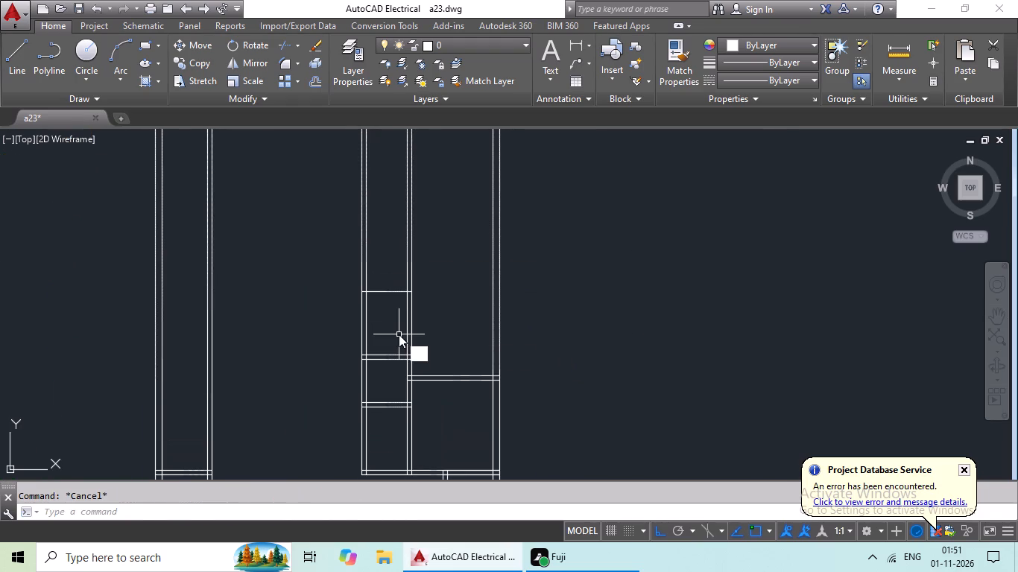
key("Return")
type("6\"")
key("Return")
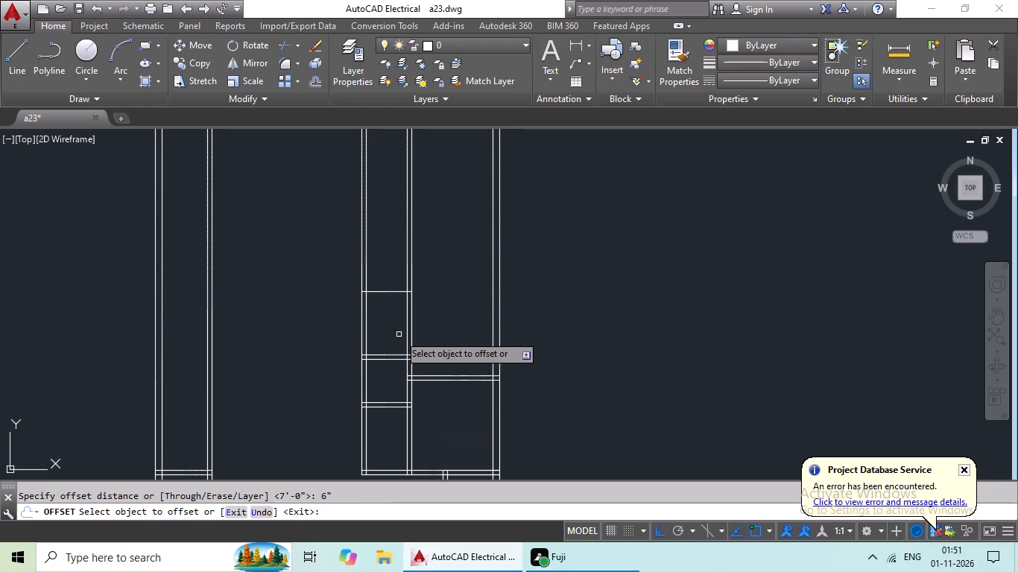
left_click(396, 290)
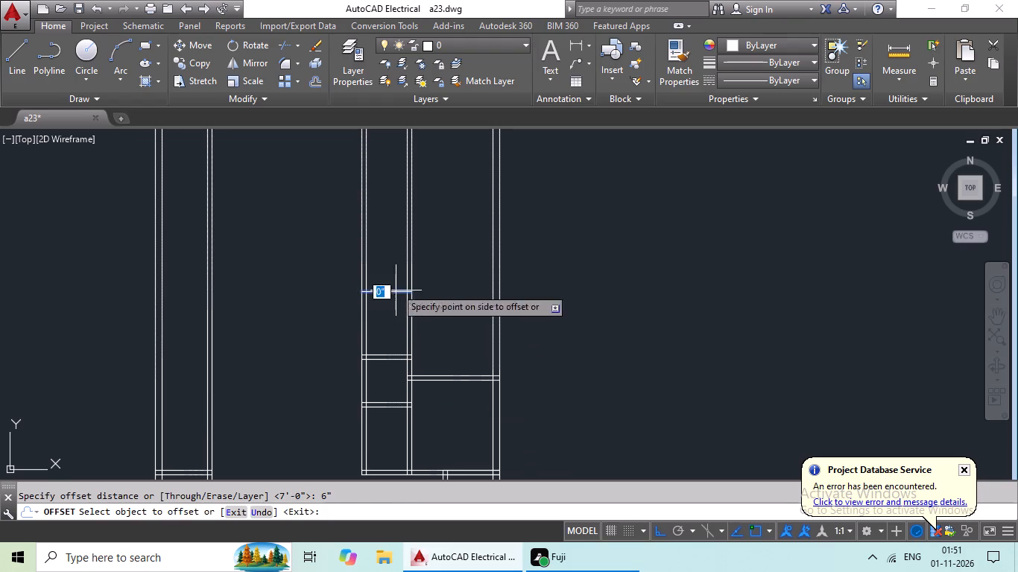
left_click(400, 255)
key("Escape")
key("Escape")
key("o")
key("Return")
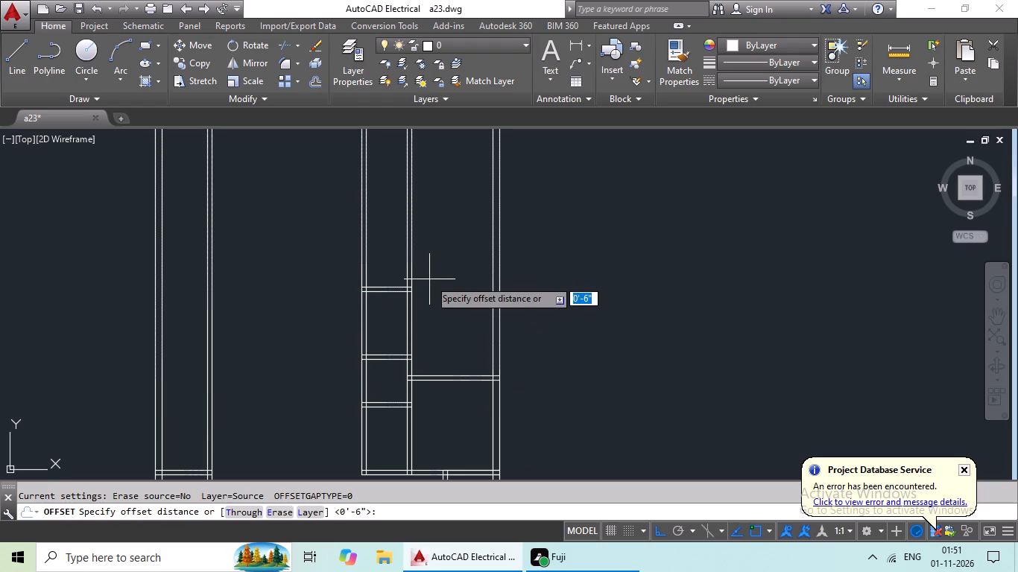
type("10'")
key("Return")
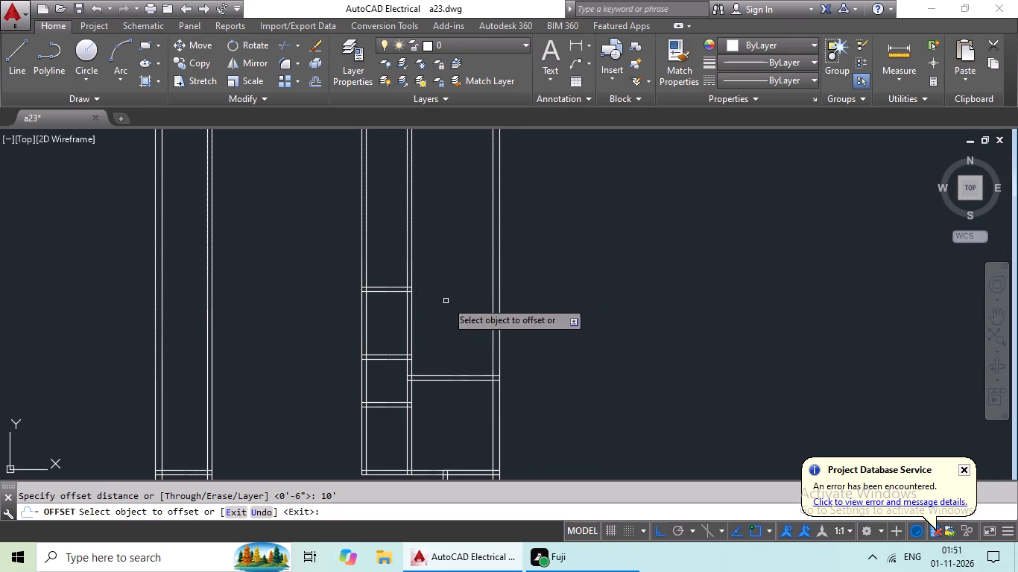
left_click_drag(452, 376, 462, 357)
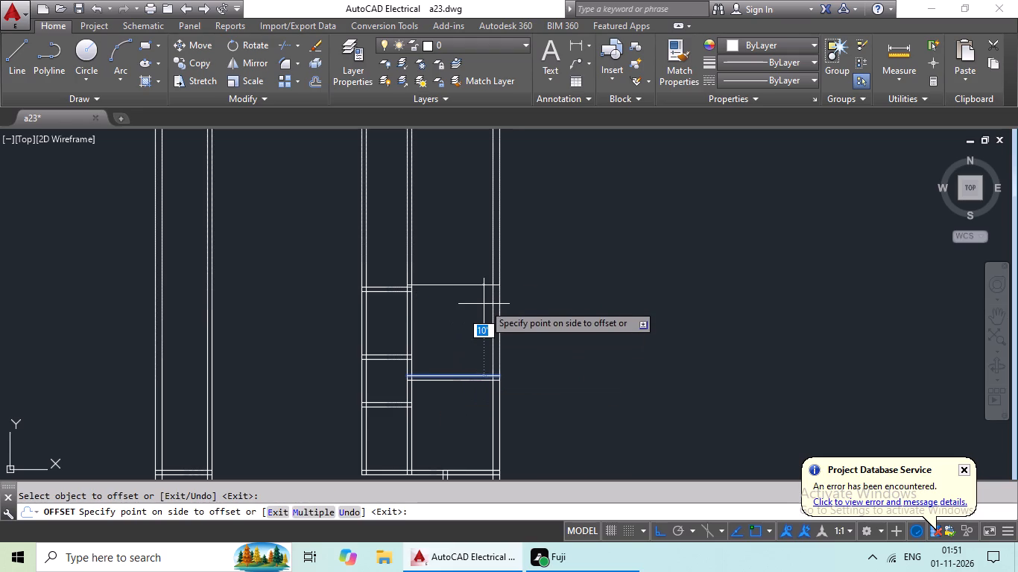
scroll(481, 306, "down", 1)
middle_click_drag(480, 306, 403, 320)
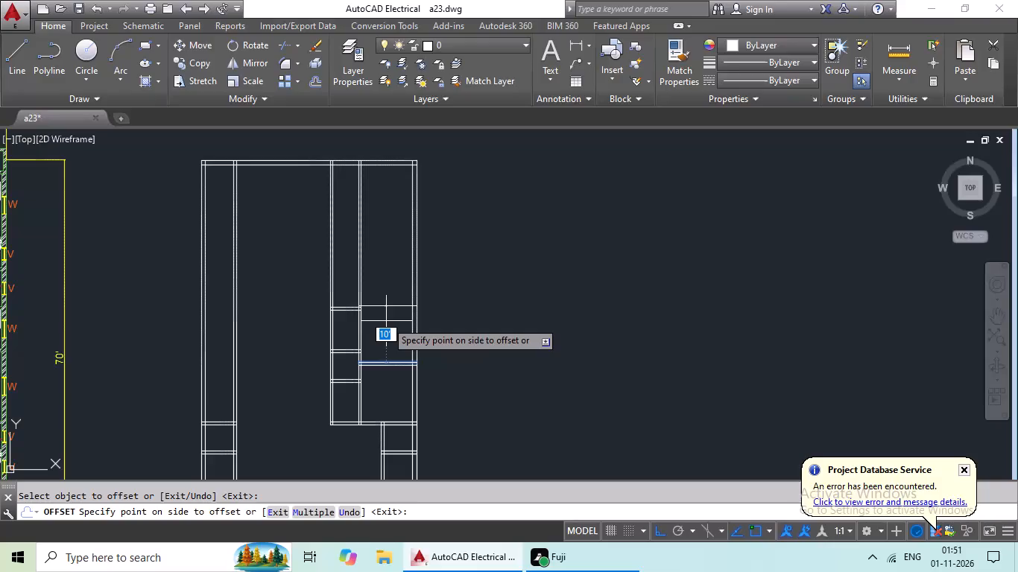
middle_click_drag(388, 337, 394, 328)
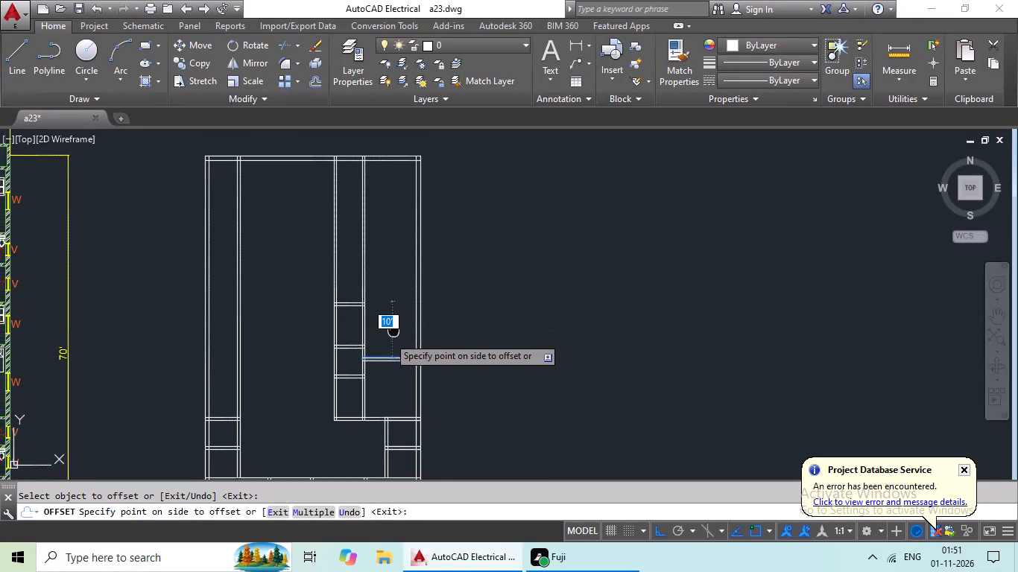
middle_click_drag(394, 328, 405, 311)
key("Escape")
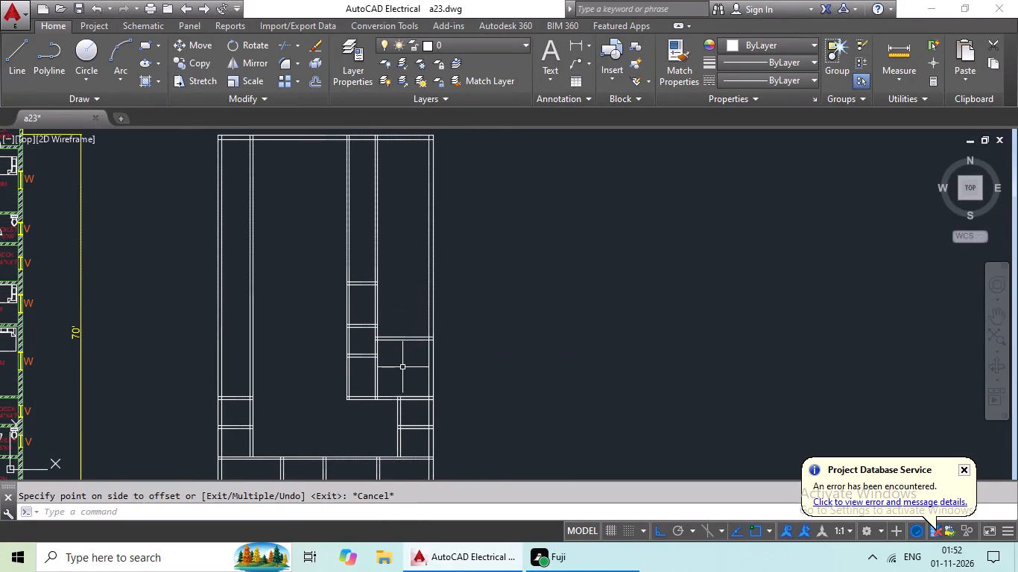
Erase both lines of the horizontal partition between the inner vertical partition and the right exterior wall.
scroll(402, 368, "up", 3)
left_click_drag(432, 209, 397, 308)
left_click(397, 308)
scroll(401, 304, "down", 2)
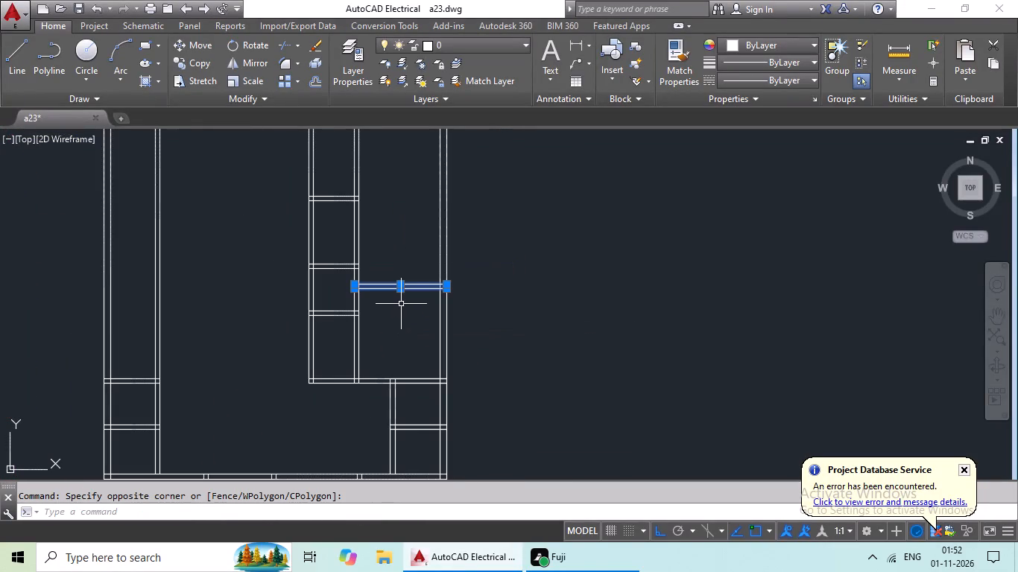
key("Delete")
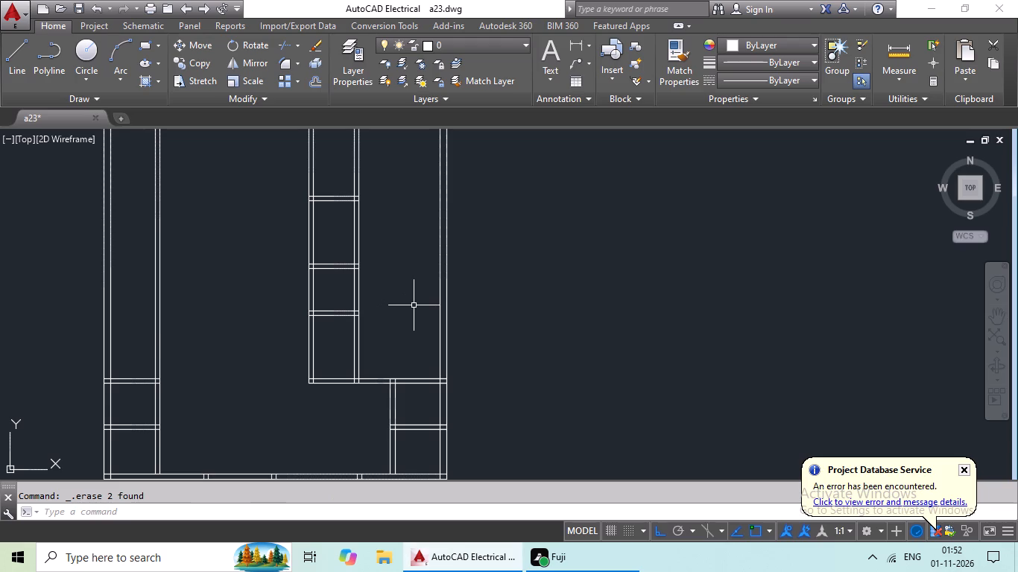
Offset the upper line of the long horizontal partition at the base of the two inner vertical partitions 10' upward.
scroll(414, 305, "down", 2)
scroll(414, 331, "up", 2)
middle_click_drag(403, 332, 374, 345)
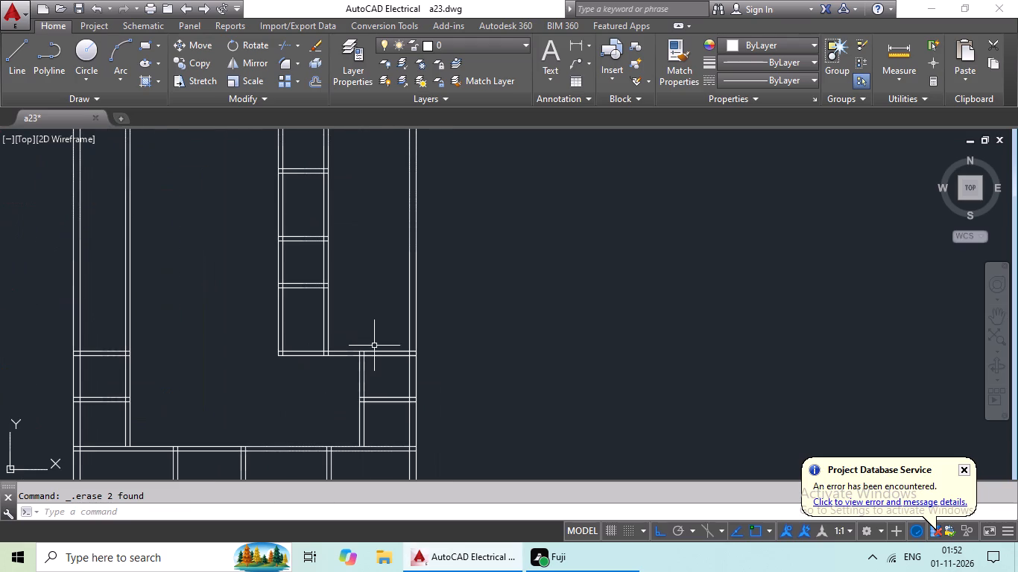
scroll(381, 335, "up", 2)
key("Escape")
key("Escape")
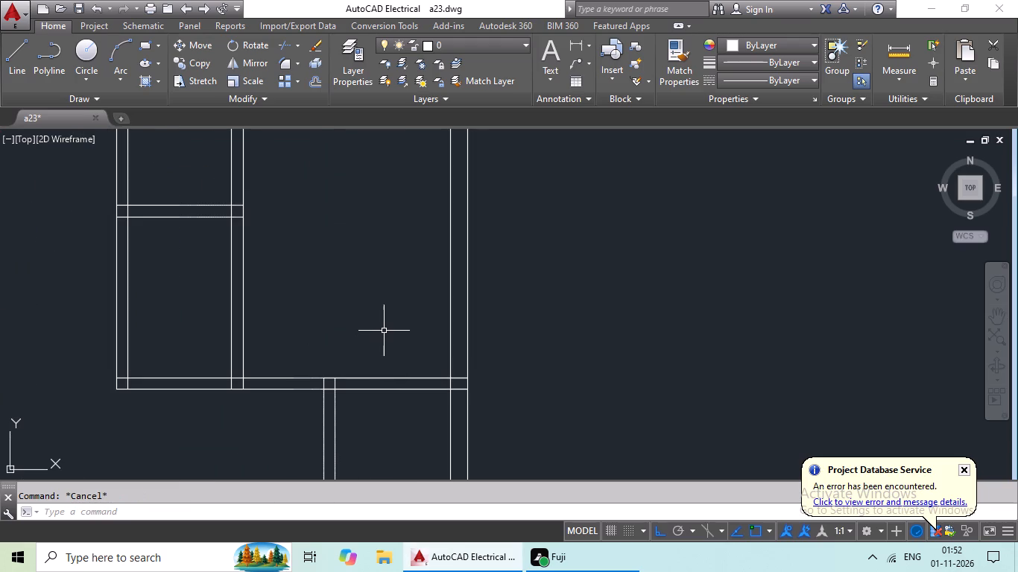
key("Escape")
key("Escape")
key("Escape")
key("Escape")
key("o")
key("Return")
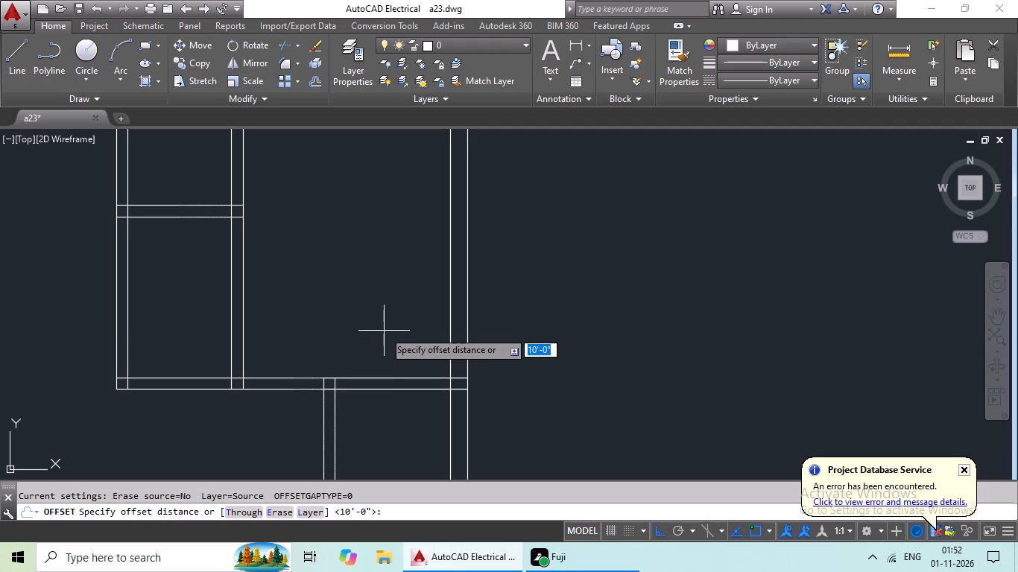
type("10'")
key("Return")
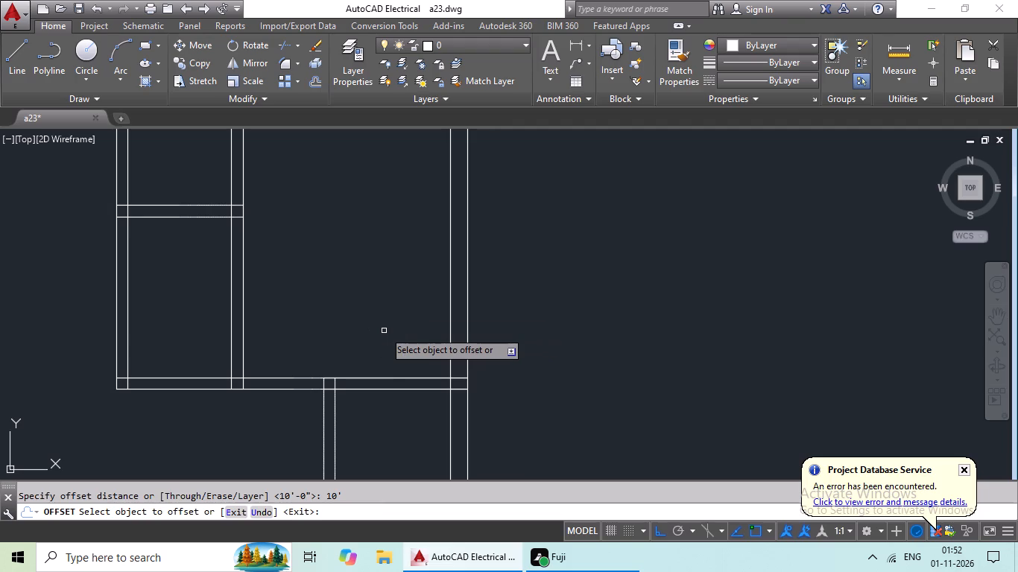
left_click_drag(394, 378, 399, 364)
scroll(418, 269, "down", 2)
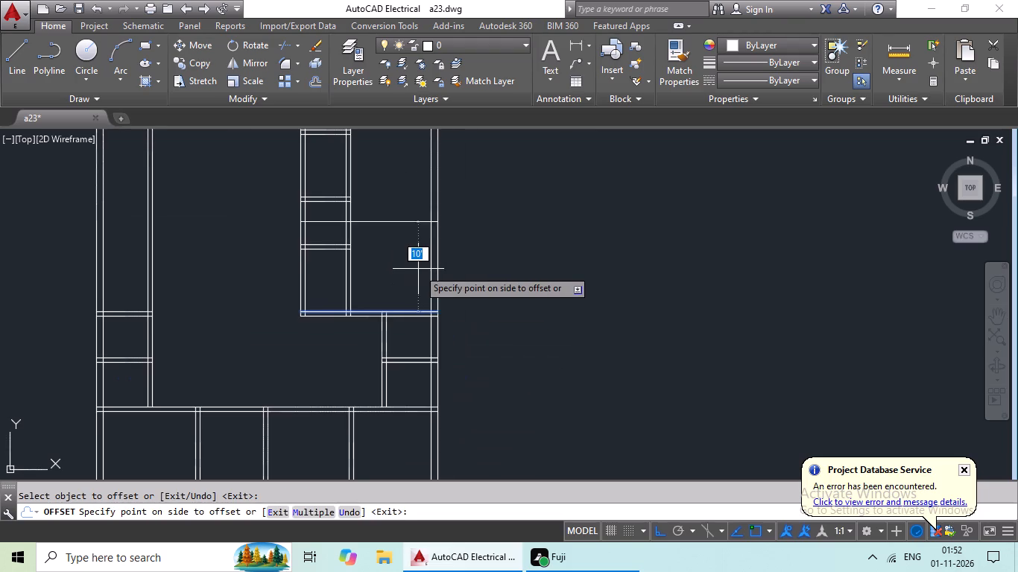
middle_click_drag(417, 269, 391, 291)
left_click(376, 285)
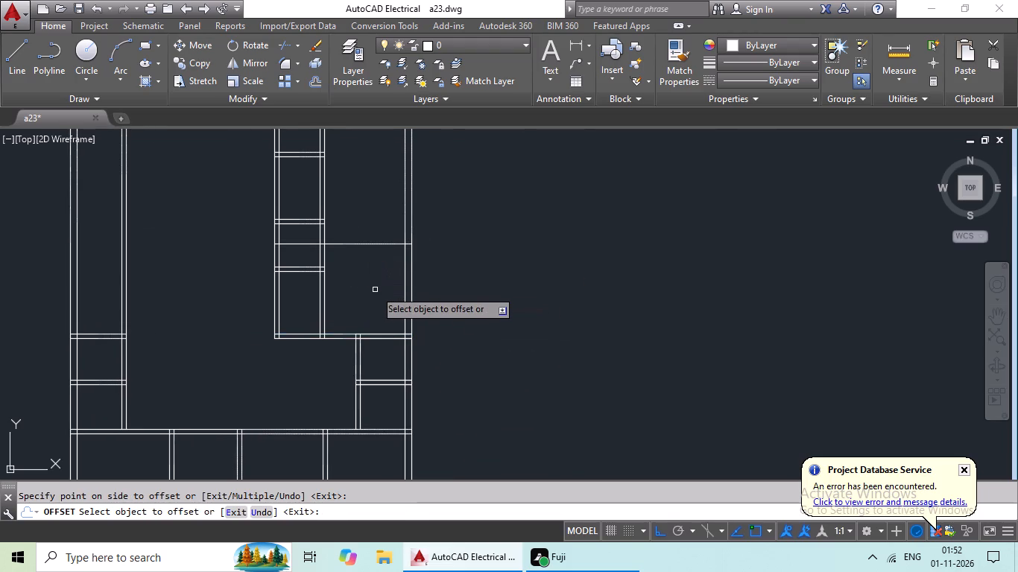
key("Escape")
key("Escape")
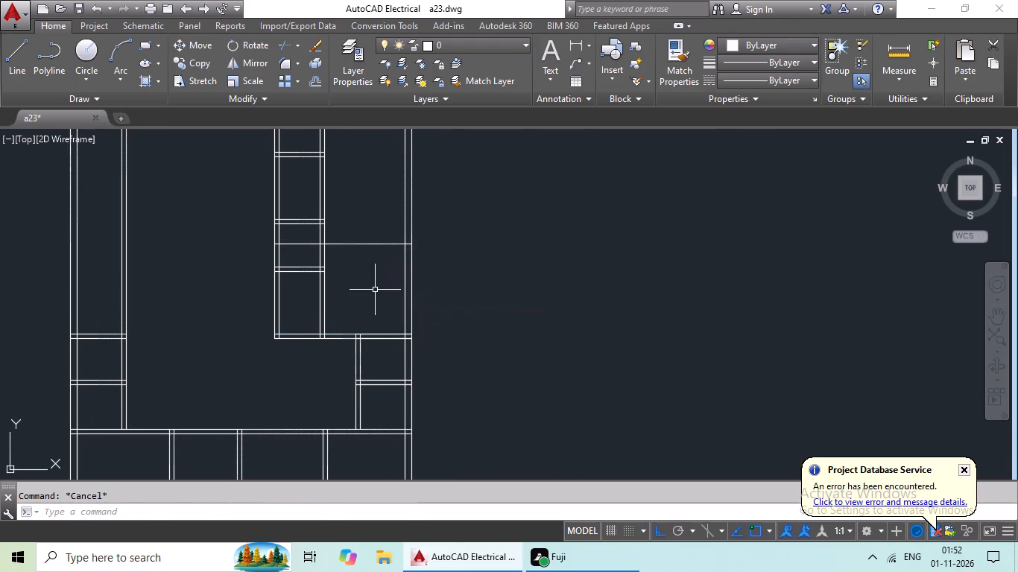
Offset the new long horizontal line 6" upward to form a partition.
key("o")
key("Return")
type("6\"")
key("Return")
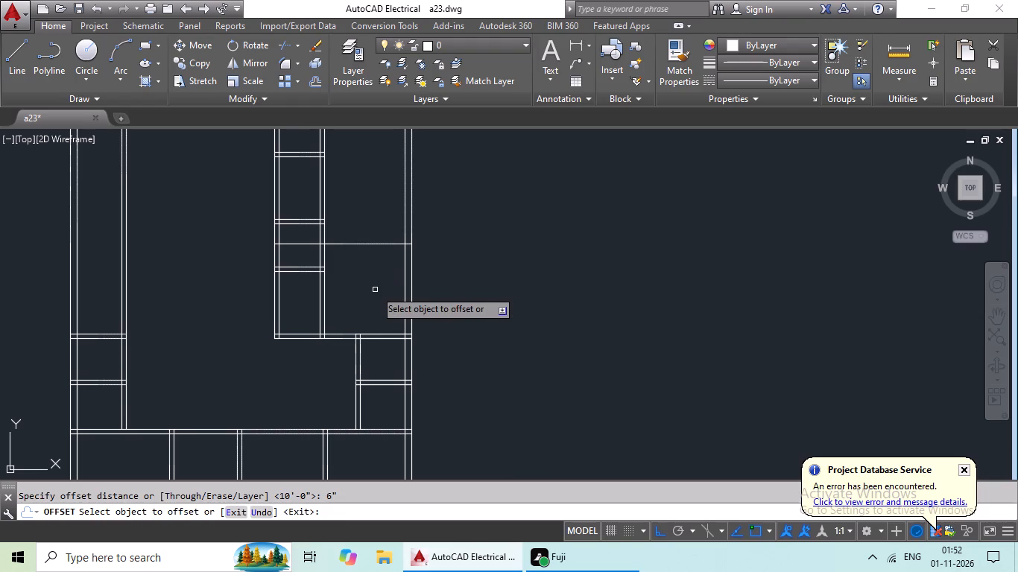
left_click(376, 246)
left_click(388, 216)
key("Escape")
key("Escape")
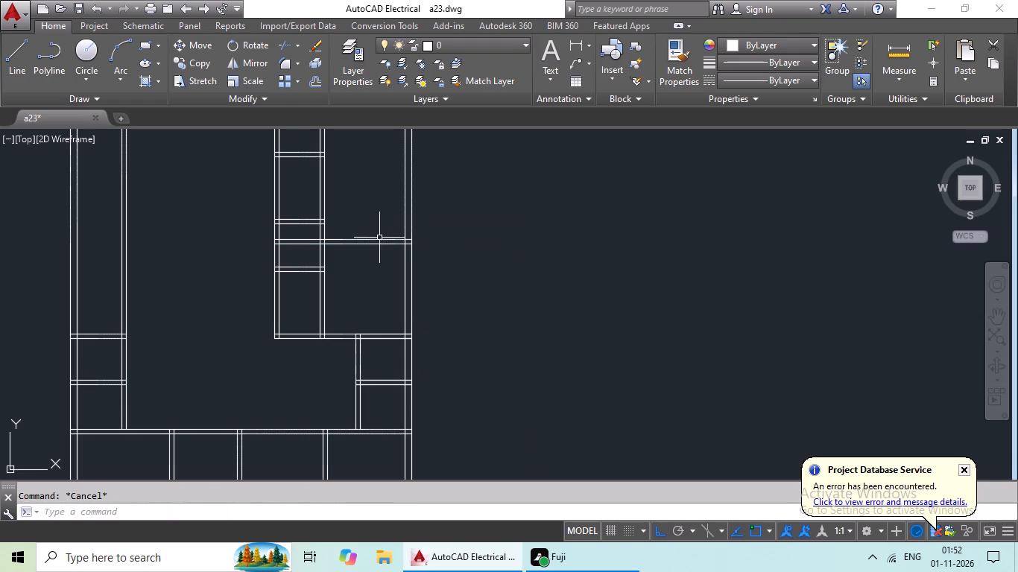
Trim both lines of the new horizontal partition where they cross the narrow rooms between the two inner vertical partitions.
key("t")
key("r")
key("space")
key("space")
scroll(309, 251, "up", 3)
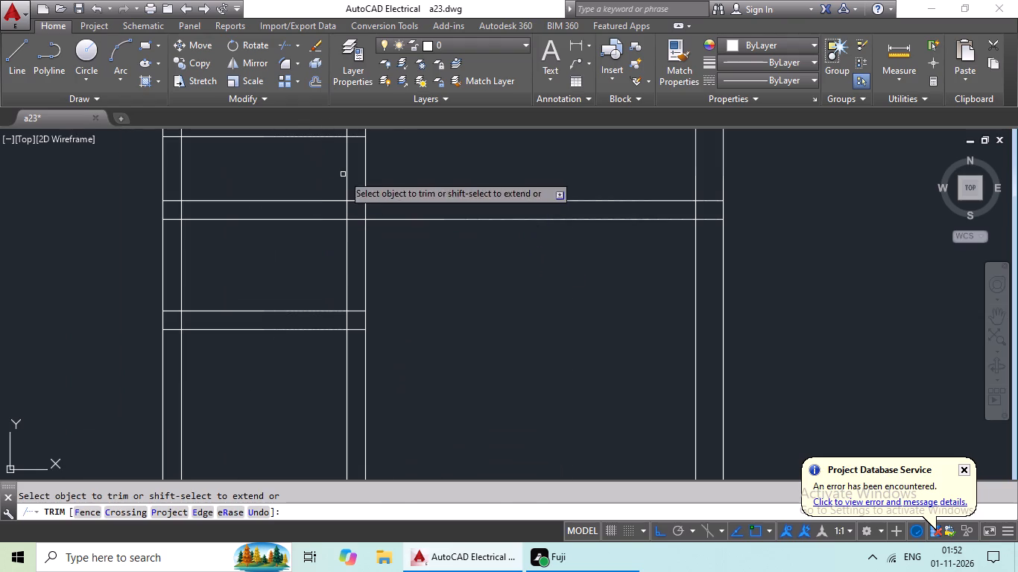
left_click_drag(342, 175, 288, 246)
left_click(287, 244)
scroll(290, 243, "down", 2)
middle_click_drag(290, 243, 372, 243)
key("Escape")
key("Escape")
Erase the two leftover horizontal stubs inside the left one of the two inner vertical partitions.
scroll(316, 238, "up", 1)
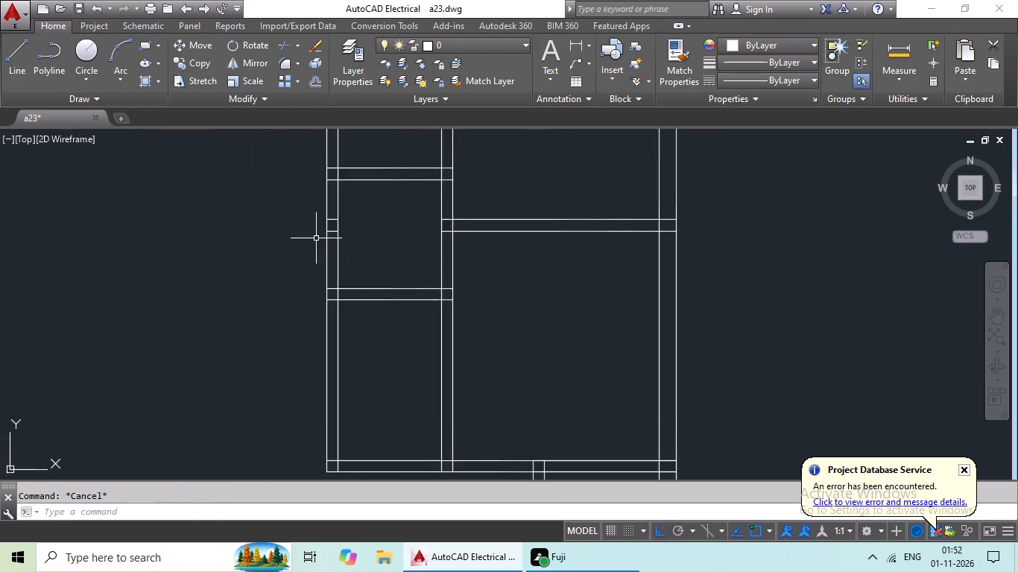
scroll(316, 238, "up", 4)
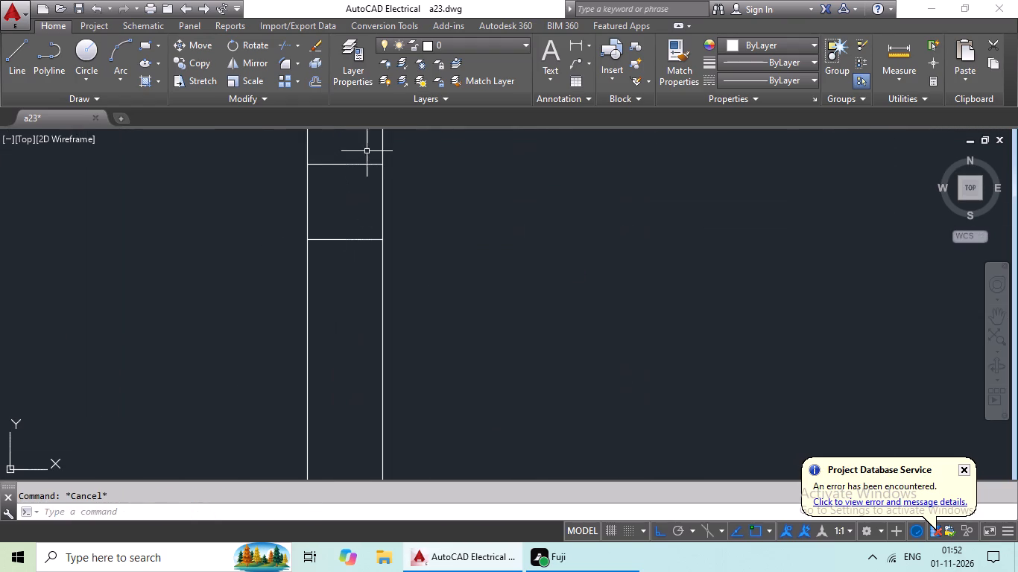
left_click_drag(367, 151, 326, 261)
left_click(326, 260)
key("Delete")
Offset the upper line of the horizontal partition in the right-hand room 9'6" upward.
scroll(496, 248, "down", 3)
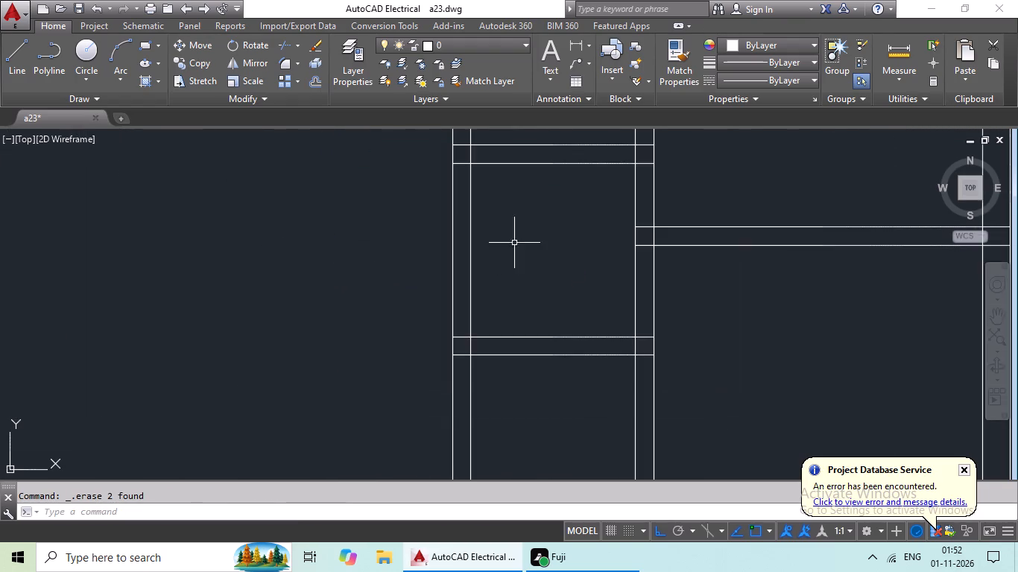
middle_click_drag(538, 241, 416, 307)
key("Escape")
key("Escape")
key("o")
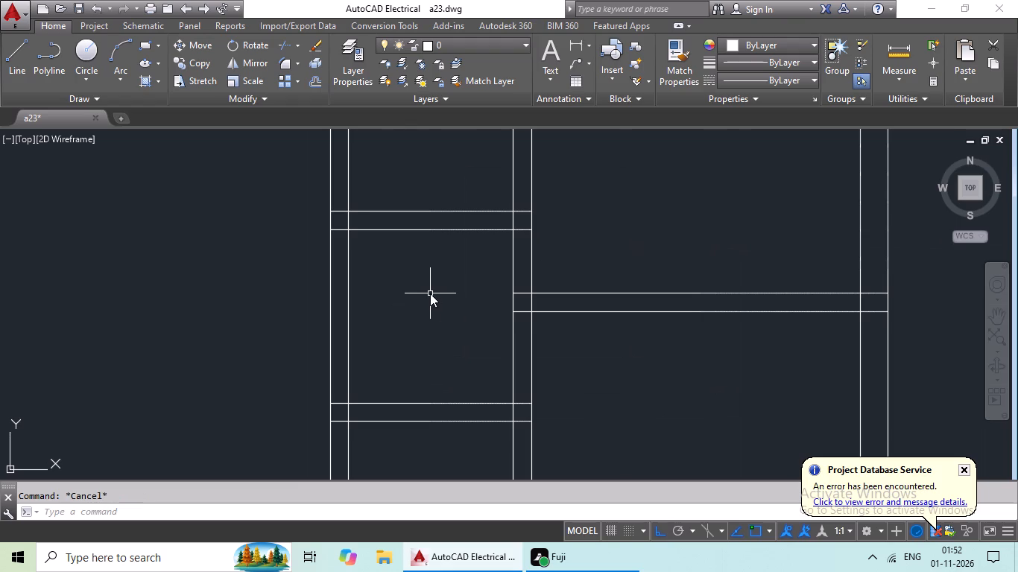
key("Return")
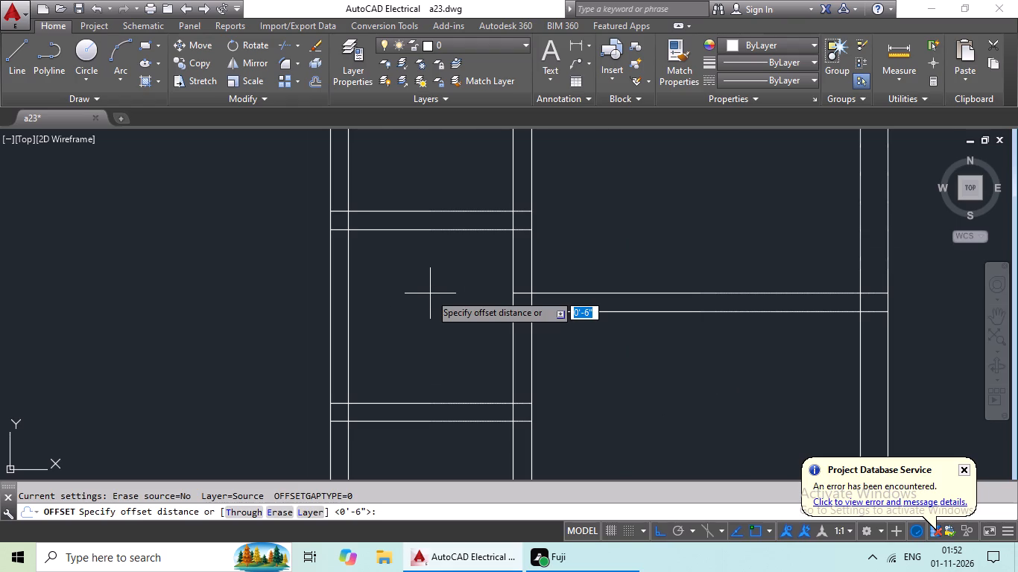
type("10")
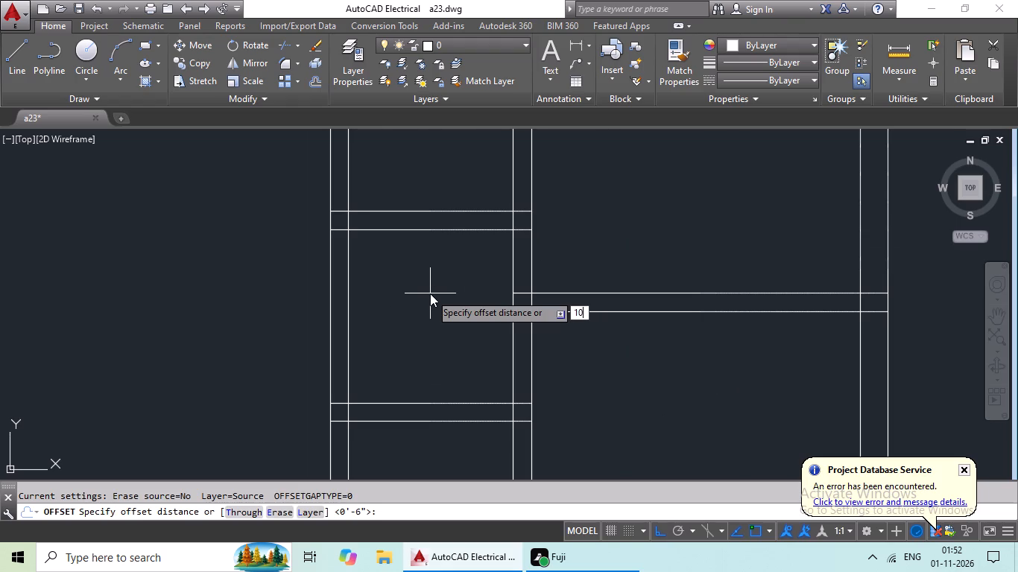
key("BackSpace")
key("BackSpace")
type("9'6\"")
key("Return")
left_click_drag(596, 292, 603, 280)
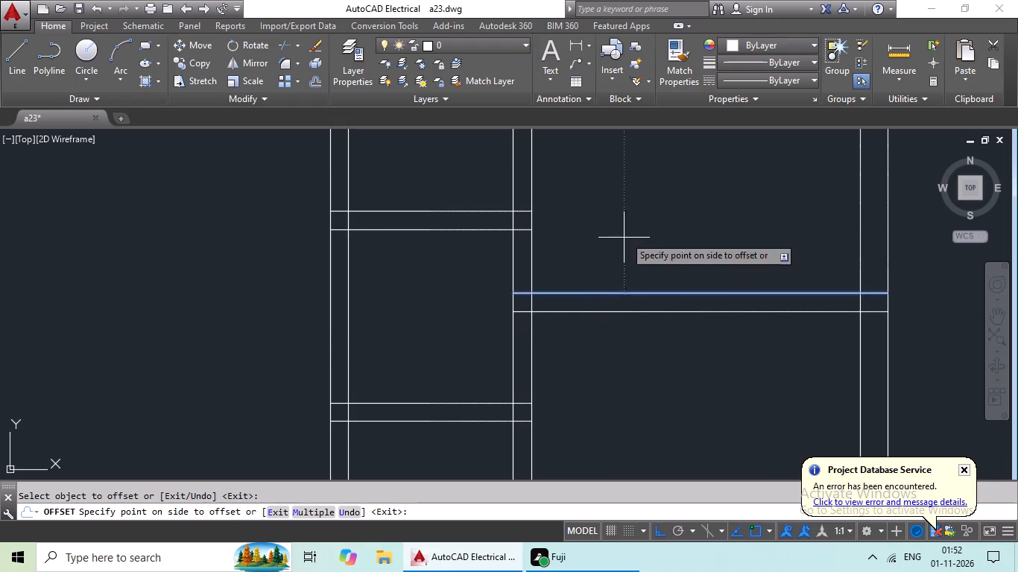
left_click(626, 234)
scroll(629, 238, "down", 3)
middle_click_drag(636, 238, 577, 282)
middle_click_drag(587, 252, 504, 275)
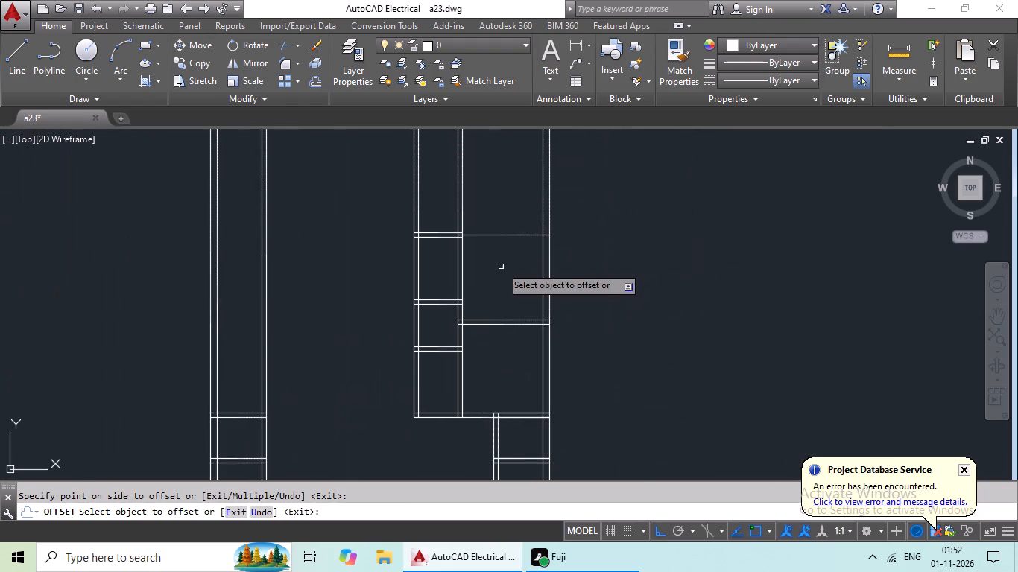
left_click(501, 264)
key("Escape")
key("Escape")
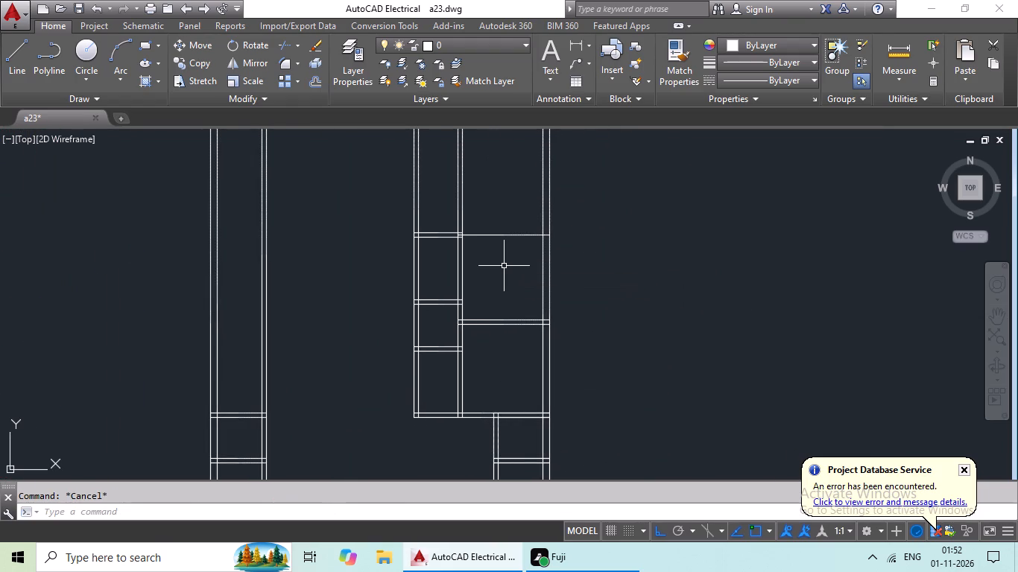
Offset the new horizontal line in the right-hand room 6" upward to form a partition.
key("o")
key("Return")
type("6\"")
key("Return")
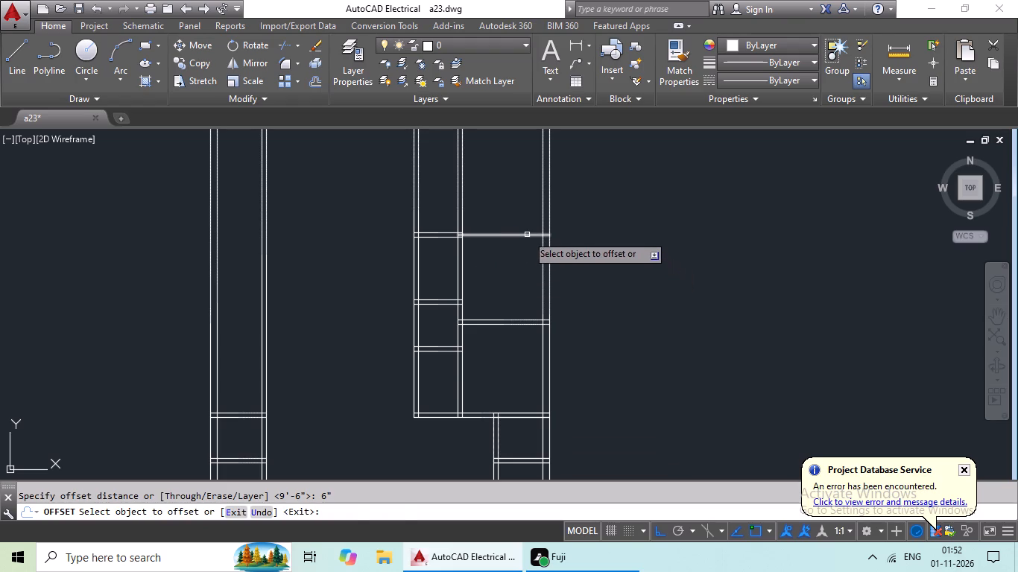
left_click(527, 235)
left_click(528, 223)
scroll(517, 248, "up", 2)
middle_click_drag(515, 259, 514, 306)
key("Escape")
key("Escape")
key("Escape")
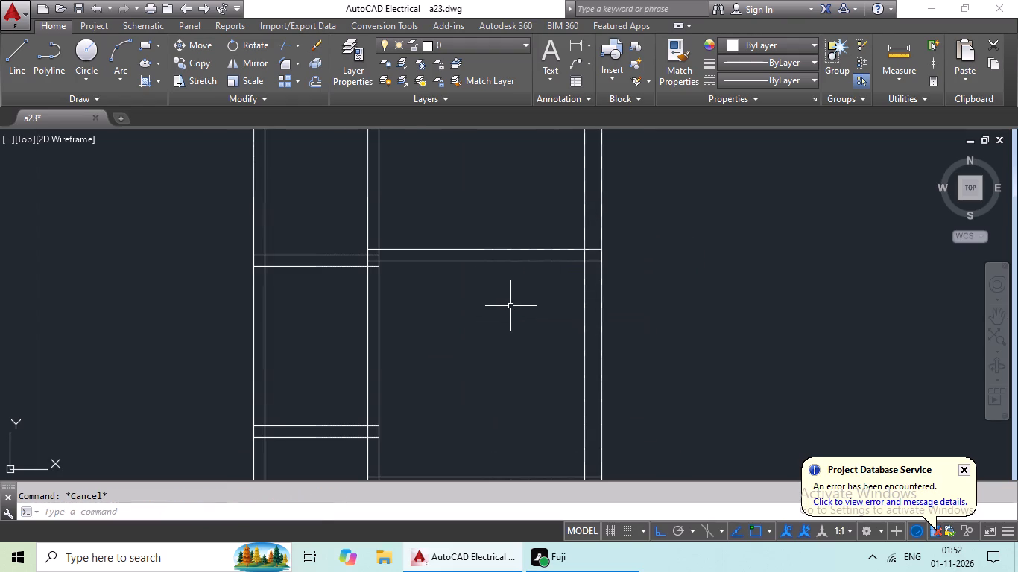
Trim both lines of the narrow room's top horizontal partition between the two inner vertical partitions, beside the new right-hand partition.
type("TR")
key("space")
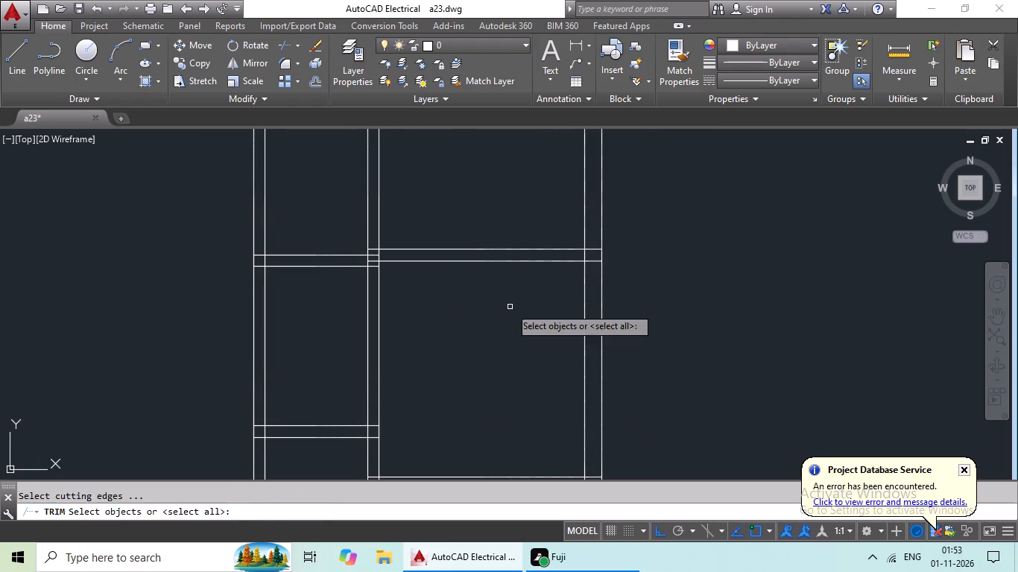
key("space")
scroll(329, 252, "up", 2)
left_click_drag(339, 216, 298, 328)
left_click(298, 325)
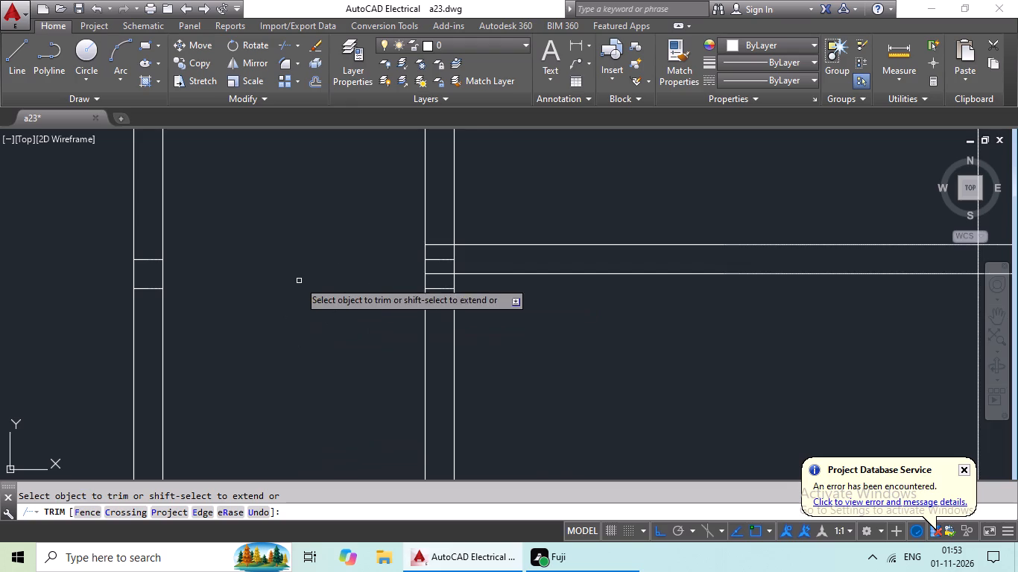
key("Escape")
Erase the four leftover horizontal stubs of the trimmed partition inside the two inner vertical partitions.
scroll(153, 363, "up", 2)
scroll(236, 343, "down", 2)
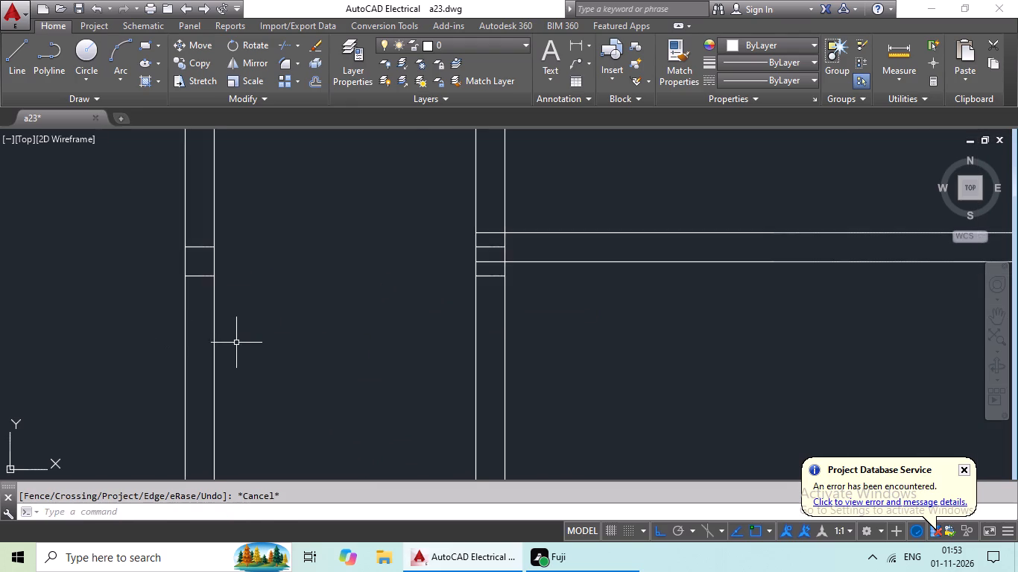
middle_click_drag(282, 367, 416, 398)
scroll(352, 293, "up", 2)
left_click_drag(323, 230, 300, 351)
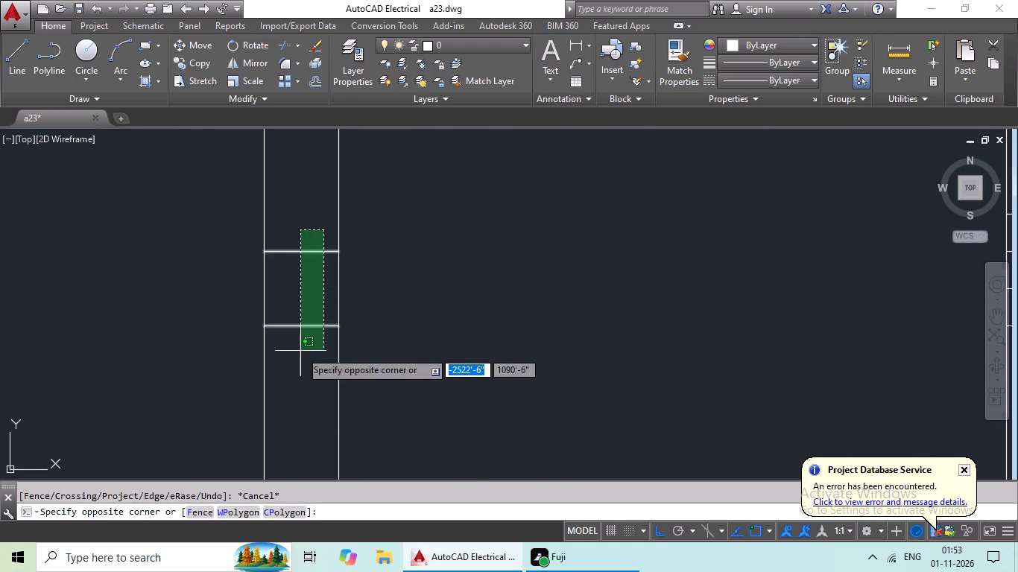
left_click(300, 351)
key("Delete")
scroll(547, 322, "down", 3)
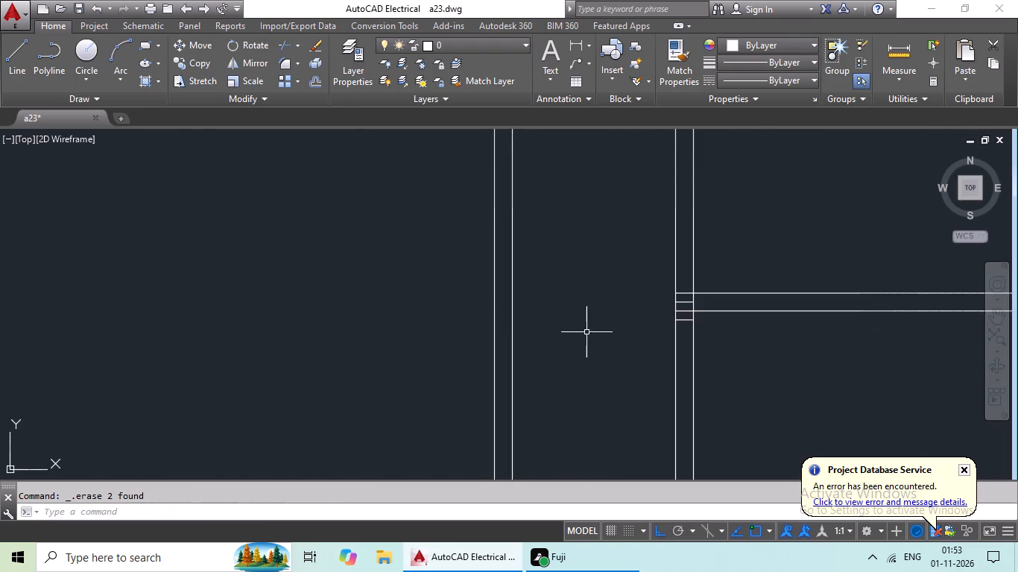
middle_click_drag(584, 331, 492, 352)
scroll(598, 322, "up", 4)
left_click_drag(596, 315, 579, 341)
left_click(575, 343)
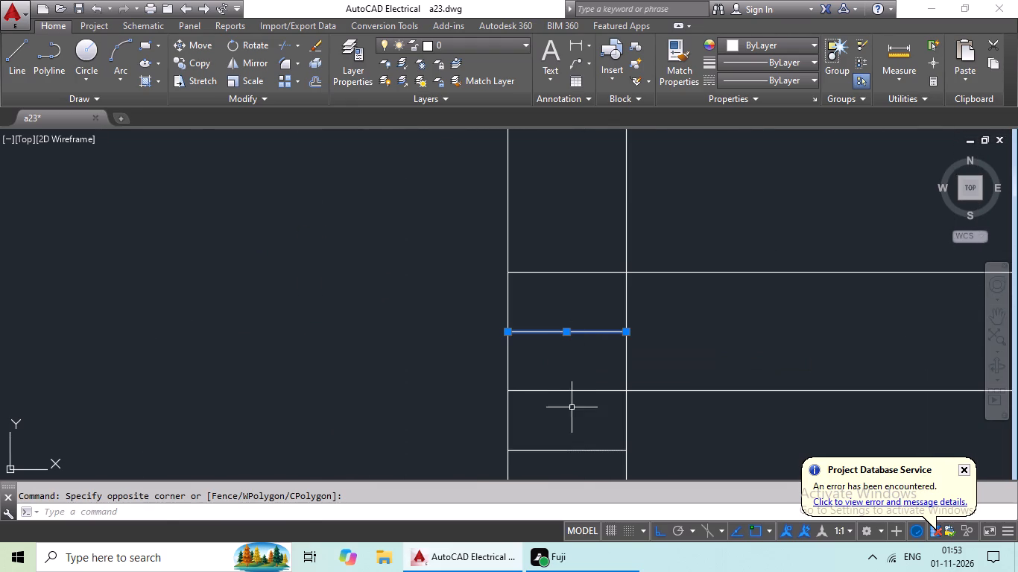
left_click_drag(572, 416, 559, 463)
left_click(557, 462)
key("Delete")
scroll(589, 454, "down", 4)
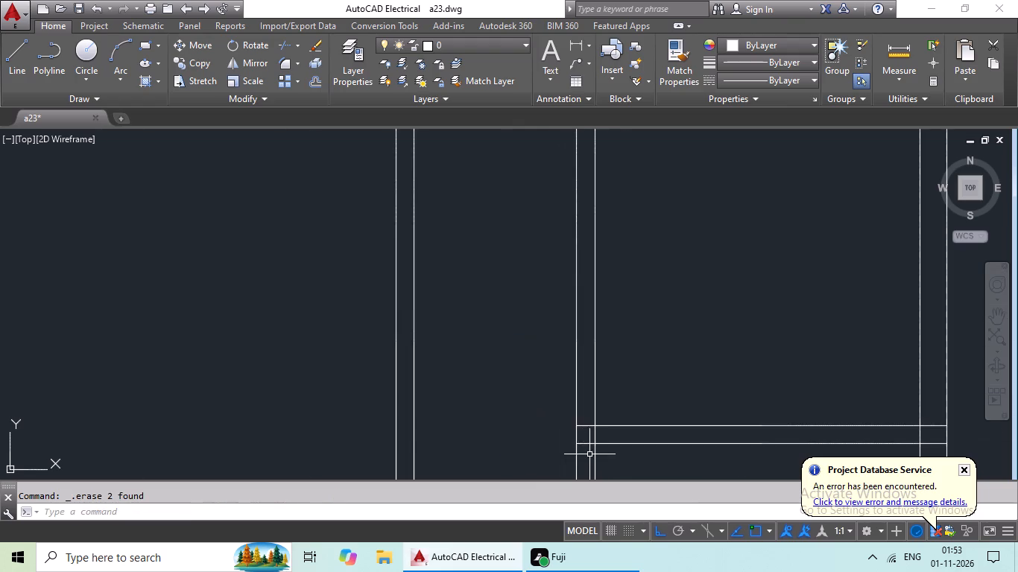
Extend both lines of the new right-hand partition across the narrow room to the outer face of the left inner vertical partition.
middle_click_drag(478, 384, 590, 182)
scroll(600, 227, "down", 1)
key("Escape")
key("Escape")
key("e")
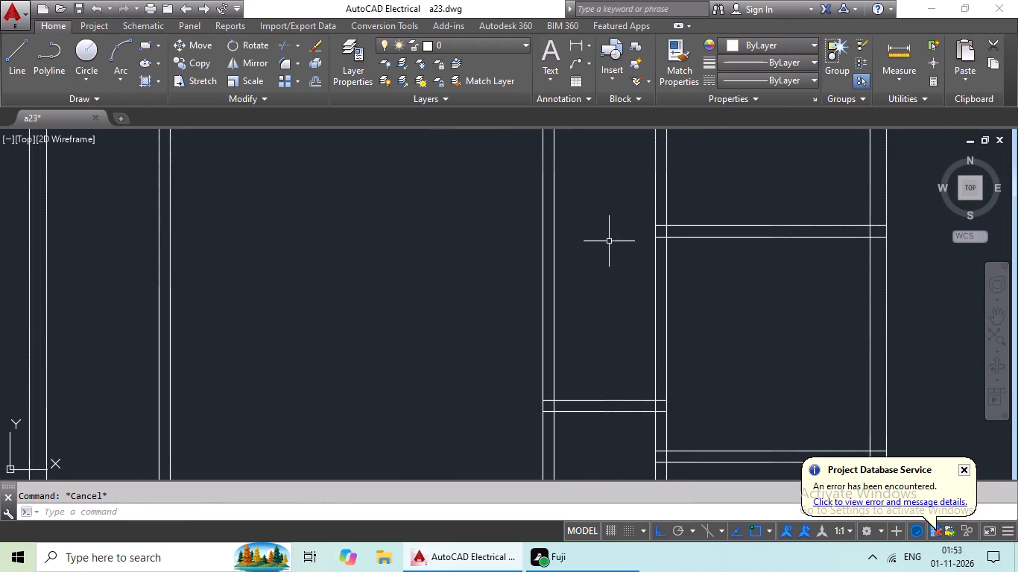
key("x")
key("x")
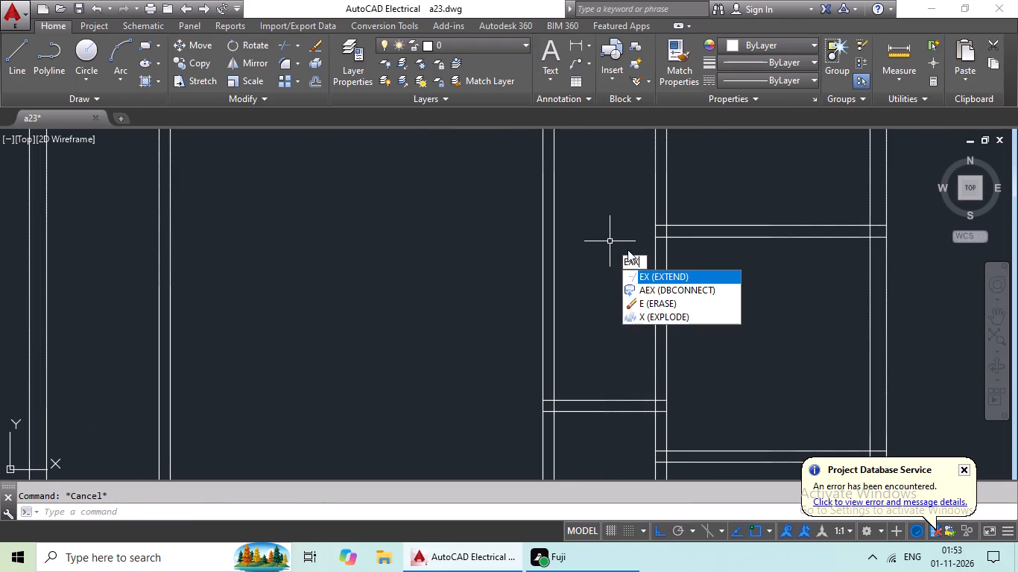
key("BackSpace")
key("space")
key("space")
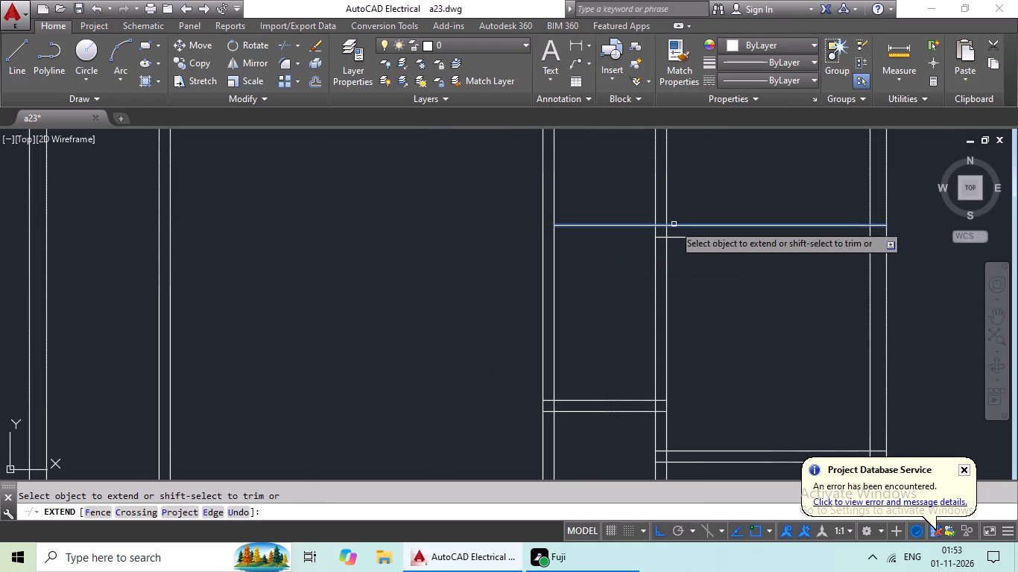
left_click_drag(674, 224, 661, 226)
left_click(639, 227)
left_click_drag(716, 238, 707, 238)
left_click(671, 238)
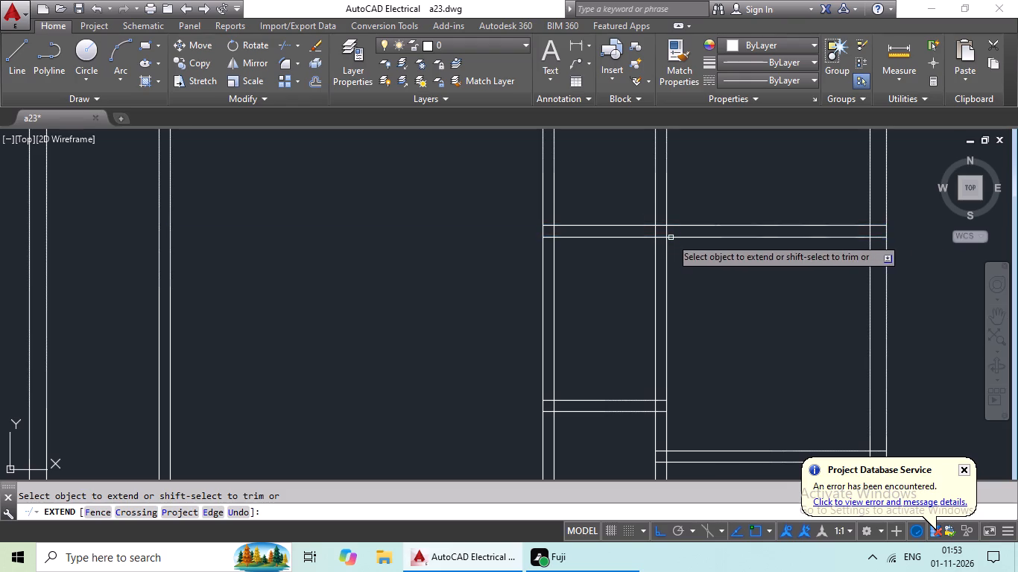
scroll(690, 276, "down", 2)
middle_click_drag(706, 287, 628, 308)
key("Escape")
key("Escape")
Trim the lines of both inner vertical partitions above the extended horizontal partition.
scroll(652, 311, "down", 2)
middle_click_drag(648, 311, 597, 316)
middle_click_drag(534, 314, 567, 289)
scroll(567, 291, "up", 1)
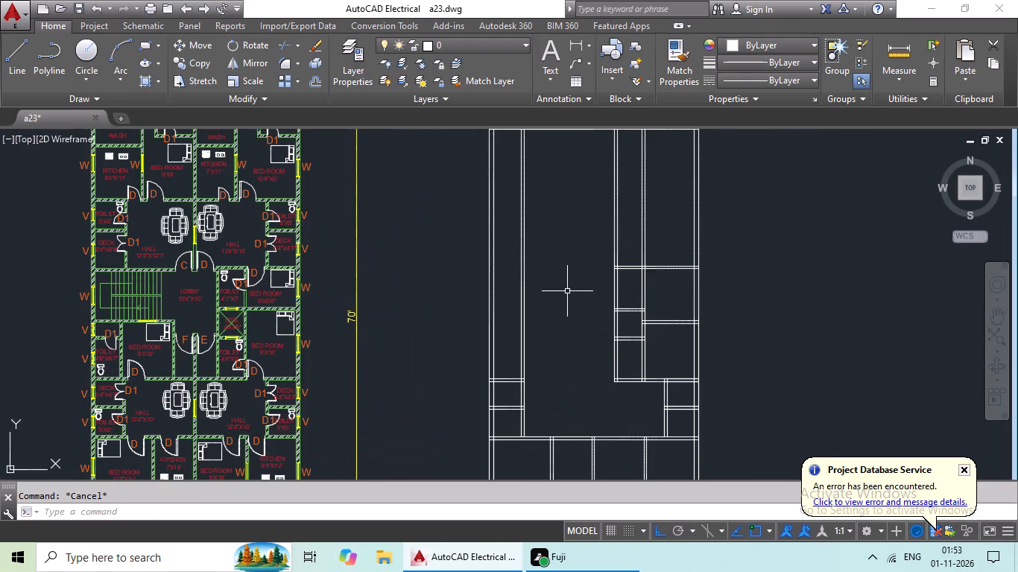
middle_click_drag(564, 290, 546, 332)
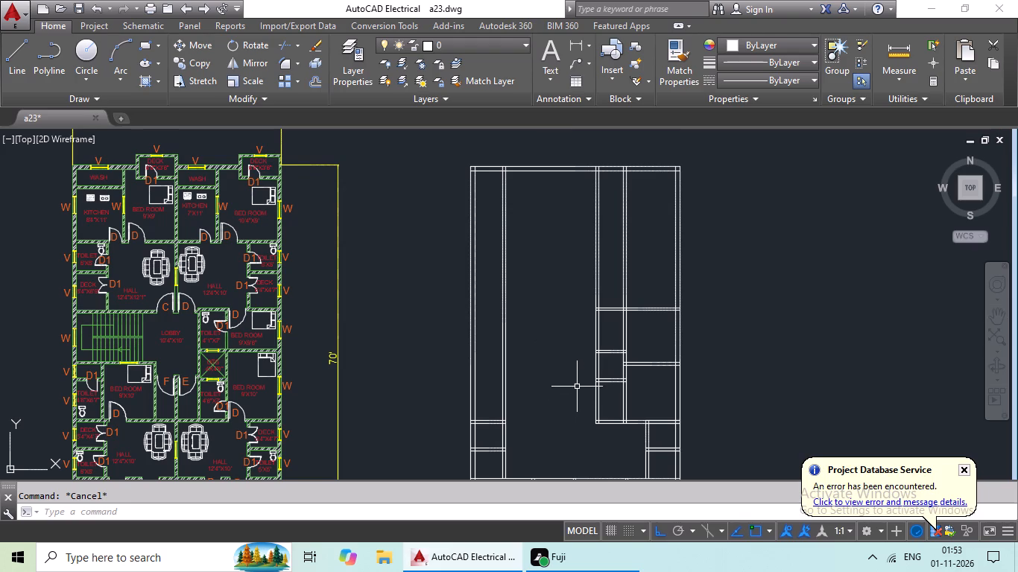
middle_click_drag(566, 390, 546, 411)
scroll(636, 308, "up", 2)
key("Escape")
key("Escape")
key("Escape")
key("Escape")
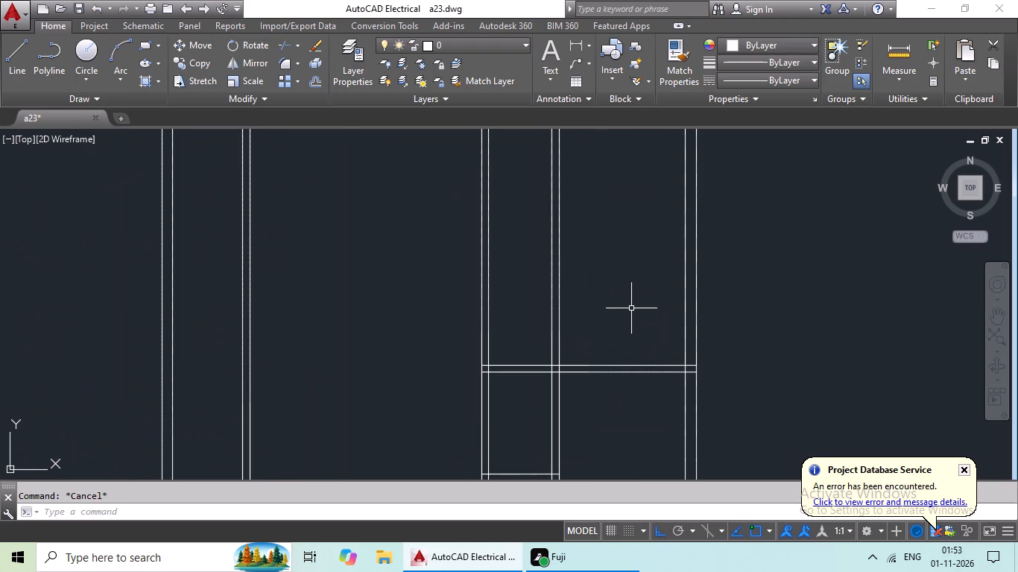
type("TR")
key("space")
key("space")
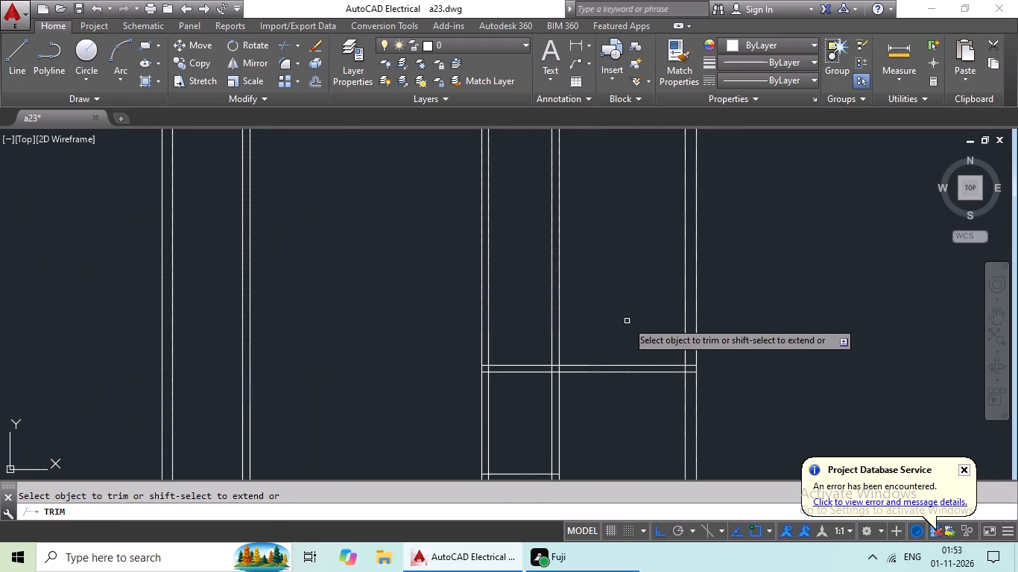
left_click_drag(607, 282, 444, 330)
left_click(444, 330)
scroll(472, 305, "down", 3)
middle_click_drag(456, 308, 578, 252)
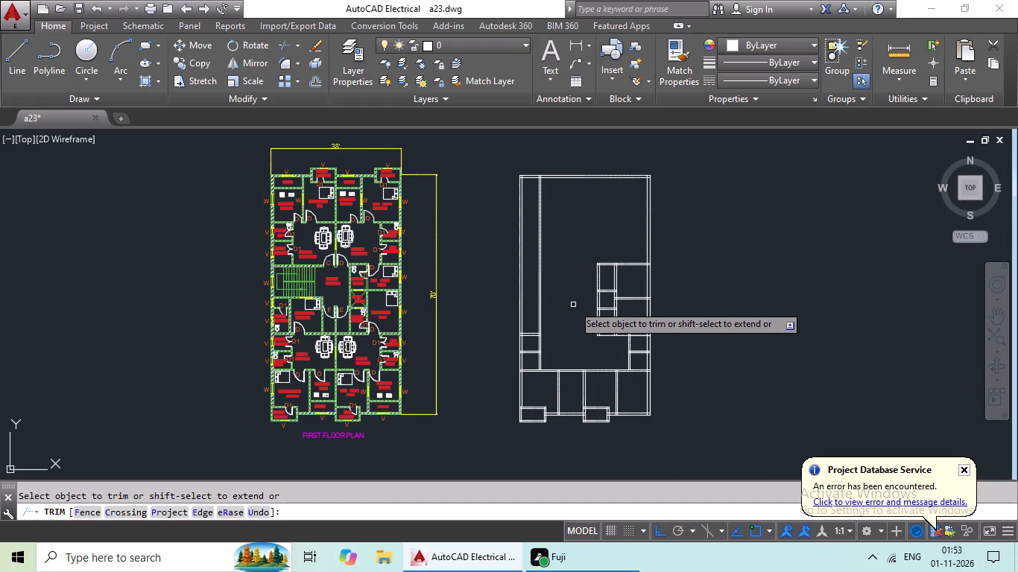
scroll(554, 314, "up", 1)
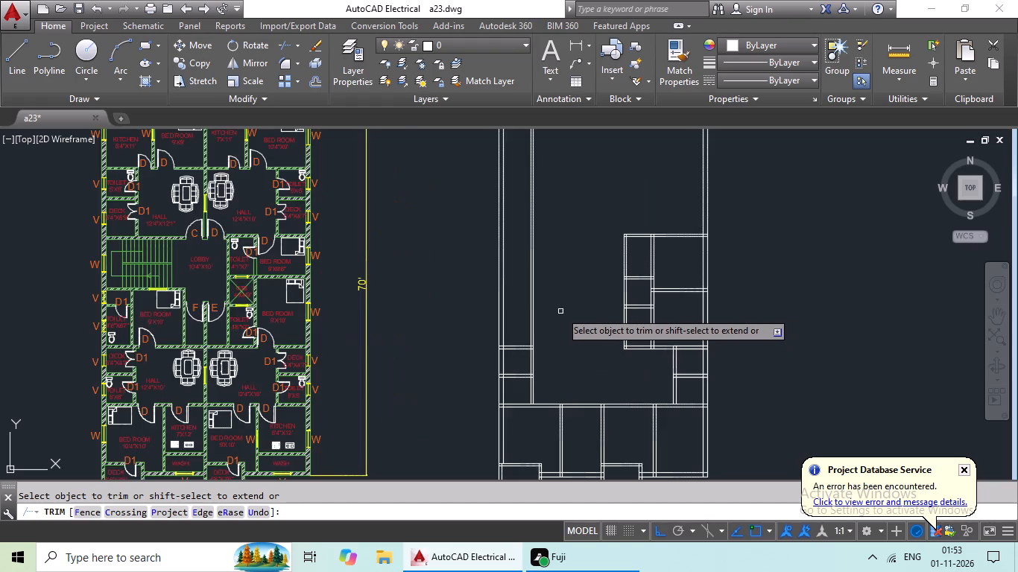
scroll(560, 311, "up", 2)
middle_click_drag(555, 311, 514, 320)
key("Escape")
key("Escape")
key("Escape")
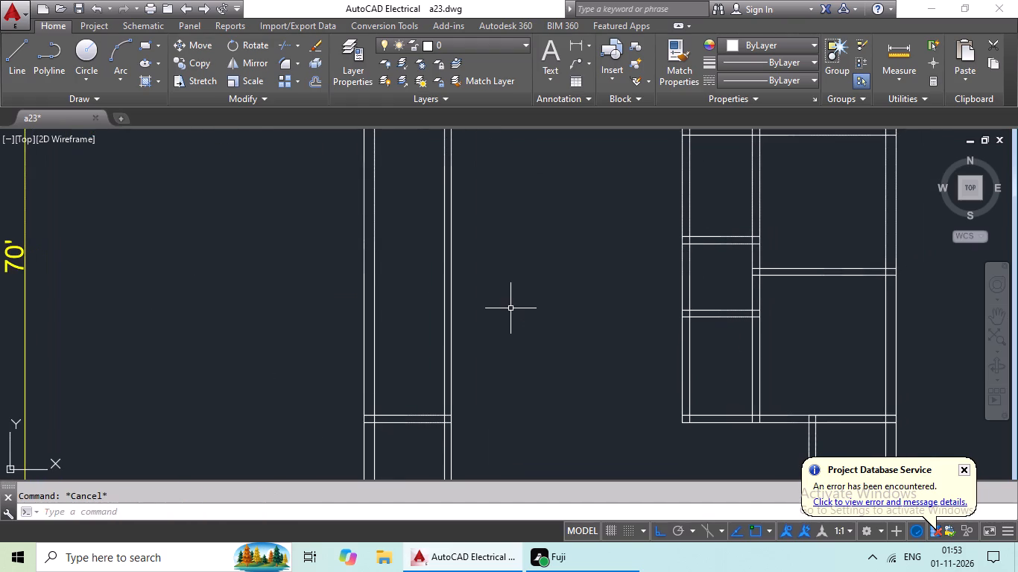
key("Escape")
key("Escape")
key("Escape")
key("Escape")
key("Escape")
Offset the upper line of the topmost short horizontal partition in the left-hand strip 6'7" upward.
key("o")
key("Return")
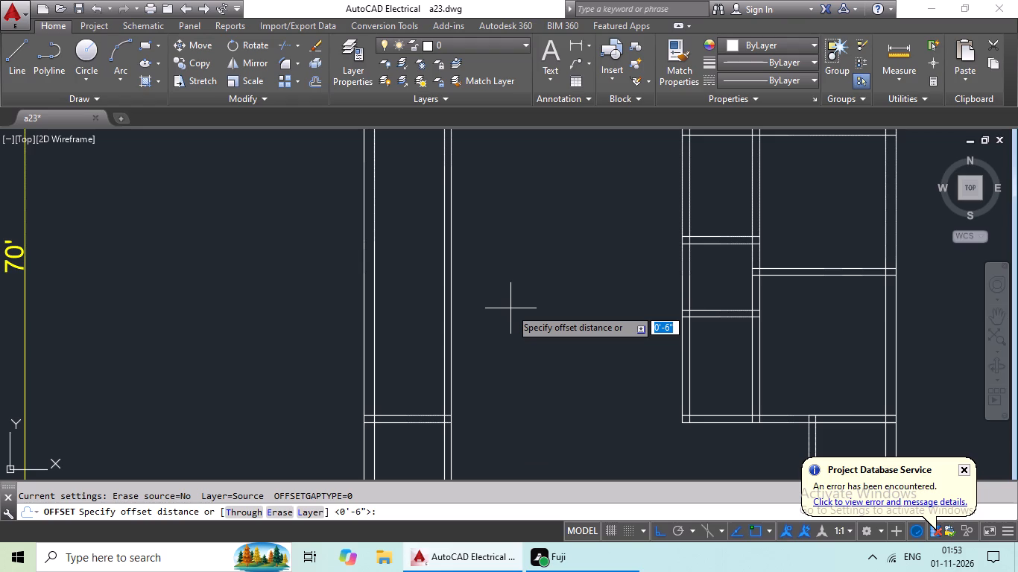
type("6'7")
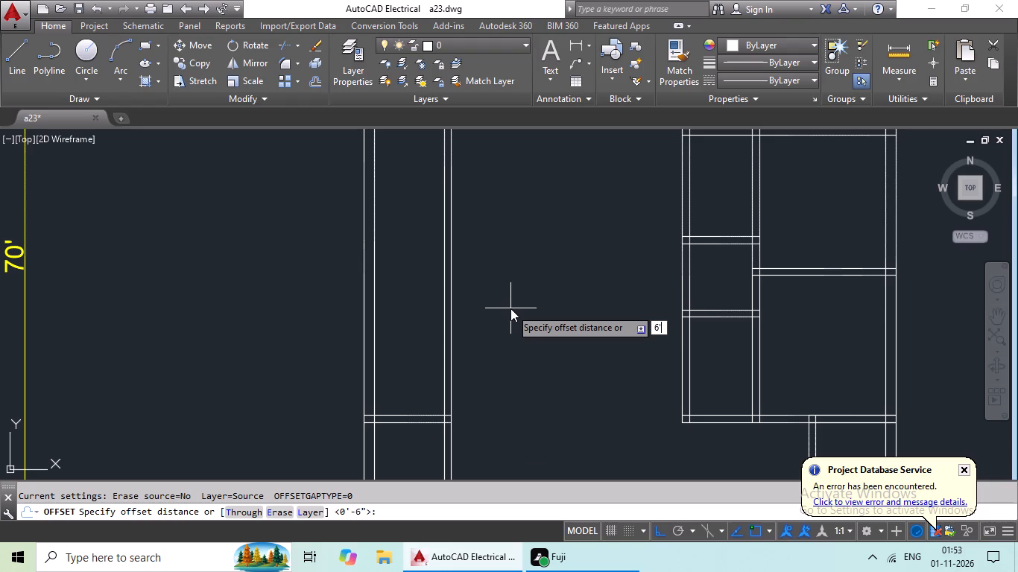
key("shift+quotedbl")
key("Return")
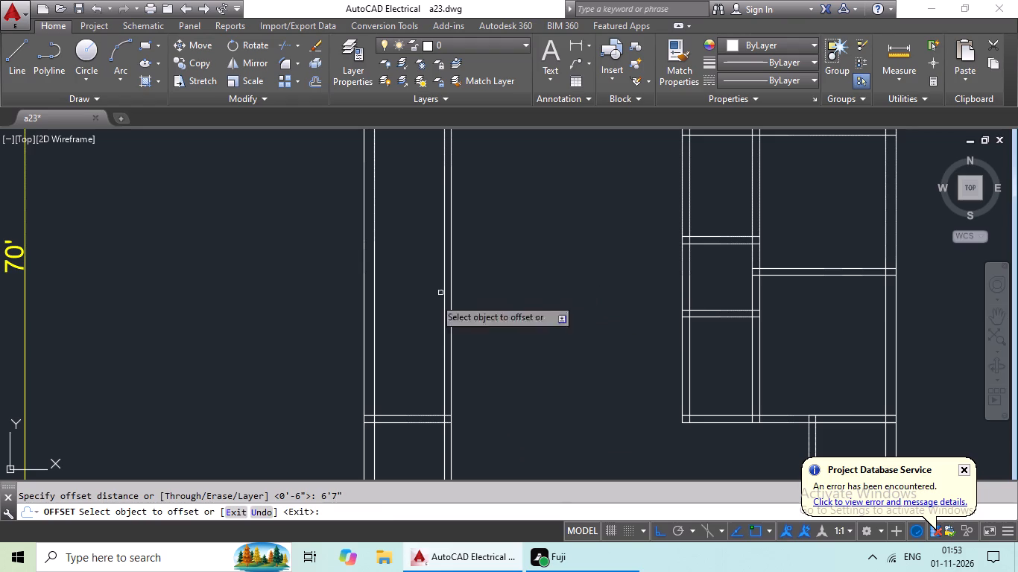
left_click_drag(414, 416, 414, 396)
left_click(414, 315)
key("Escape")
key("Escape")
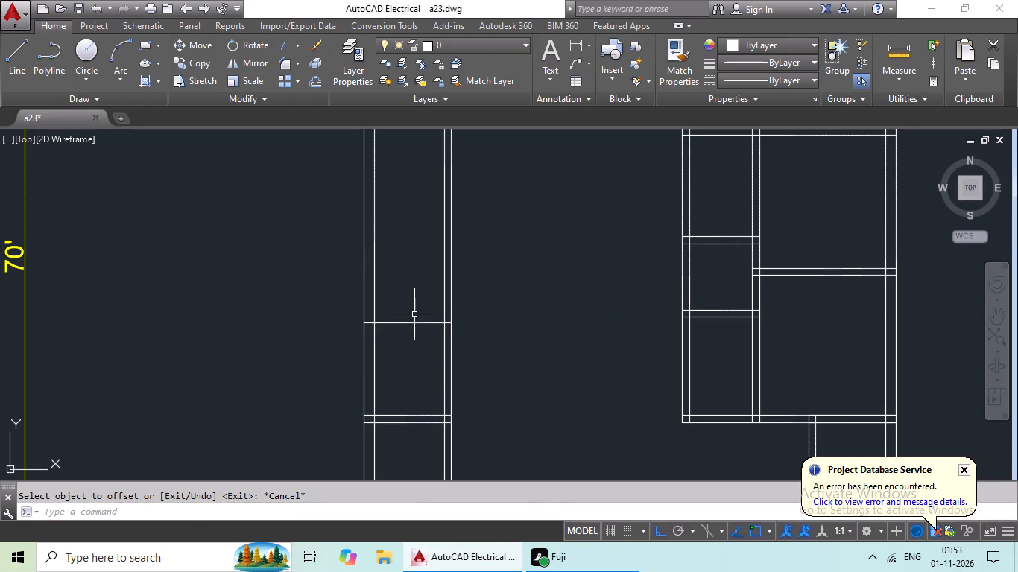
Offset the single topmost horizontal line in the left-hand strip 6" upward to form the partition's second face.
key("o")
key("Return")
type("6\"")
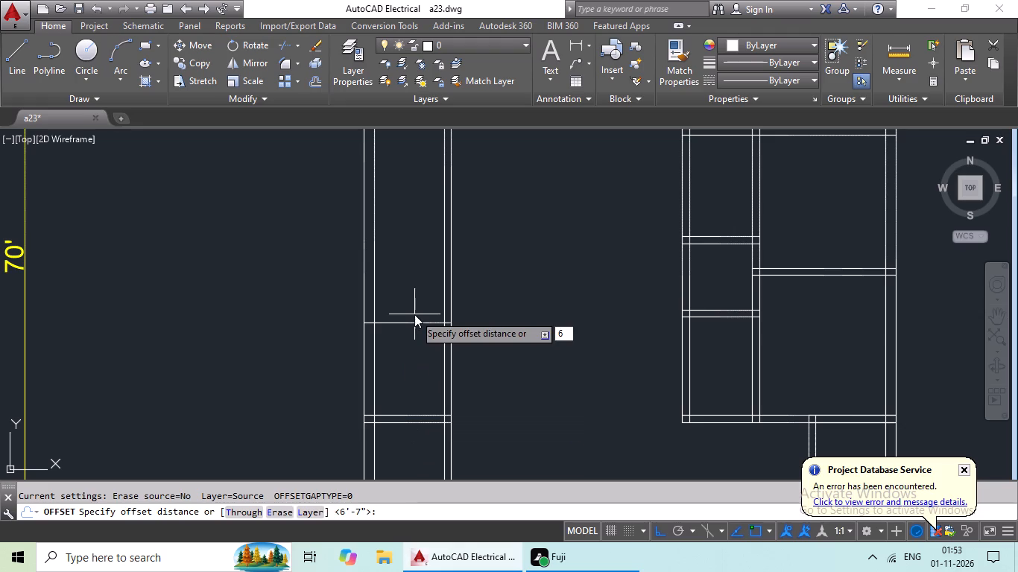
key("Return")
left_click_drag(417, 325, 423, 312)
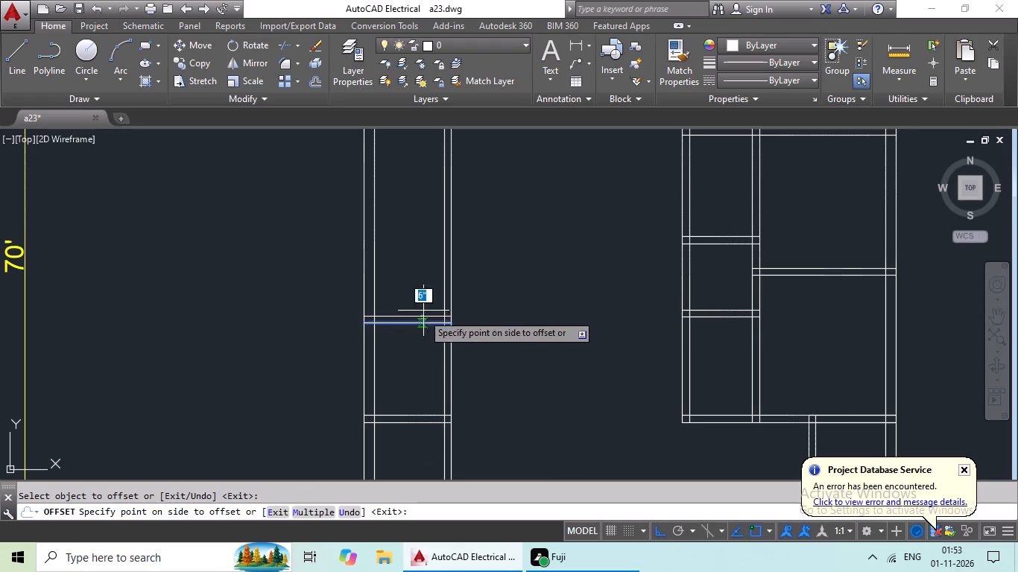
left_click_drag(430, 264, 432, 277)
key("Escape")
key("Escape")
key("Escape")
key("Escape")
Offset the outer face line of the left inner vertical partition 9' to the right.
key("o")
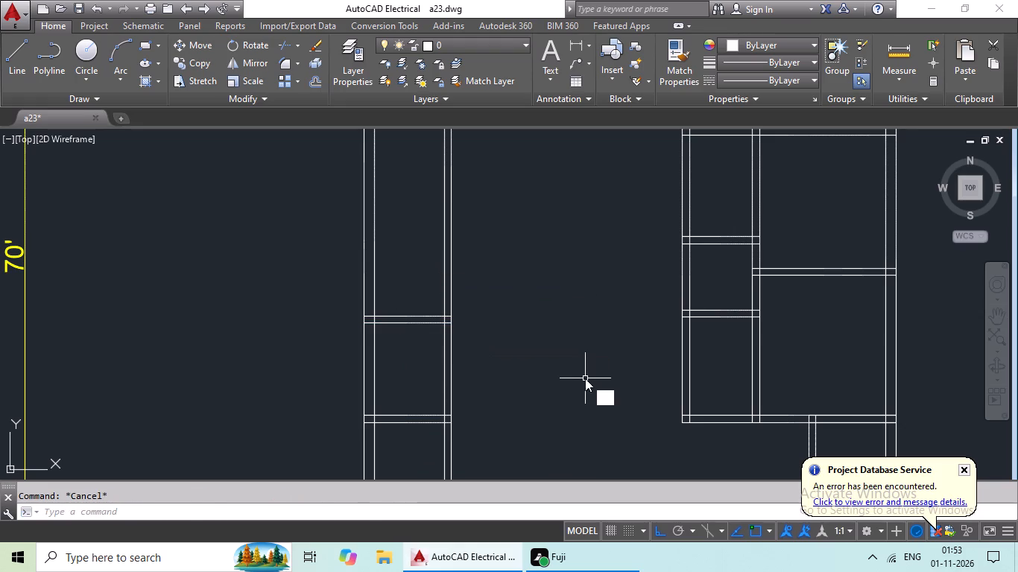
key("Return")
type("10'")
key("BackSpace")
key("BackSpace")
key("BackSpace")
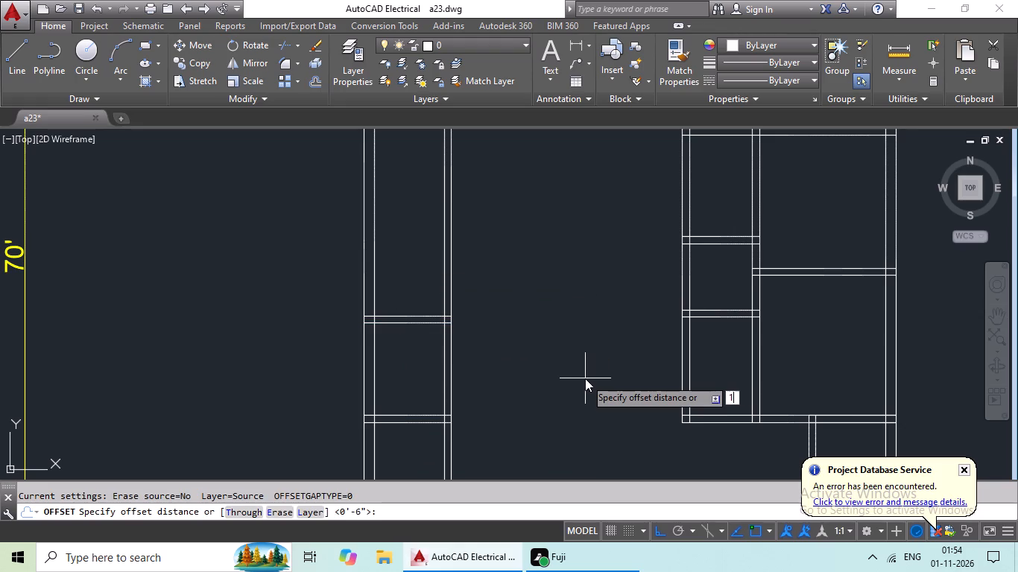
type("9'")
key("Return")
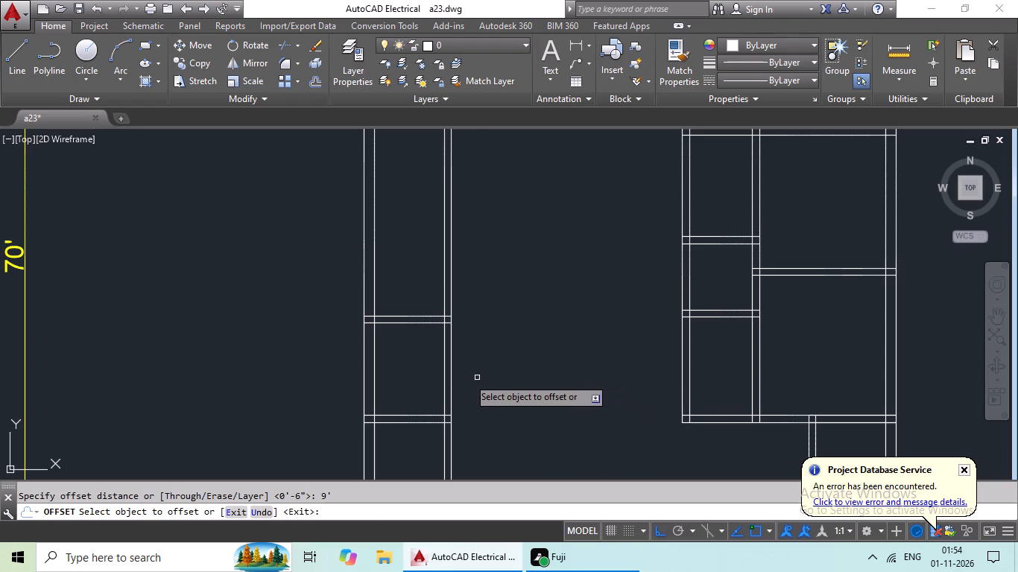
left_click(452, 372)
left_click(586, 371)
scroll(607, 370, "down", 3)
middle_click_drag(609, 369, 578, 355)
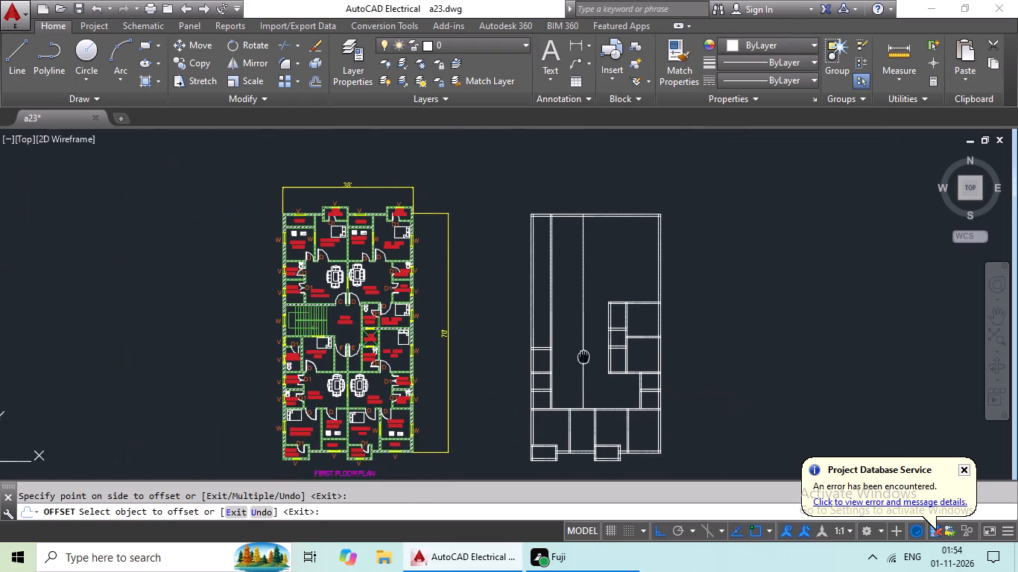
middle_click_drag(578, 355, 572, 352)
key("Escape")
Offset the new full-height vertical line 6" to the right to form the second face of the partition.
key("o")
key("Return")
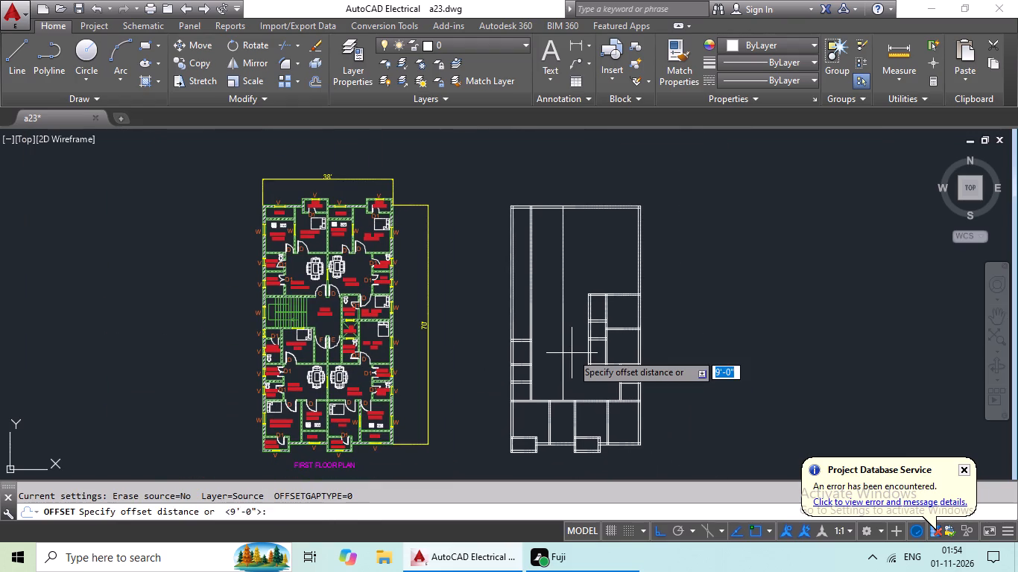
type("6\"")
key("Return")
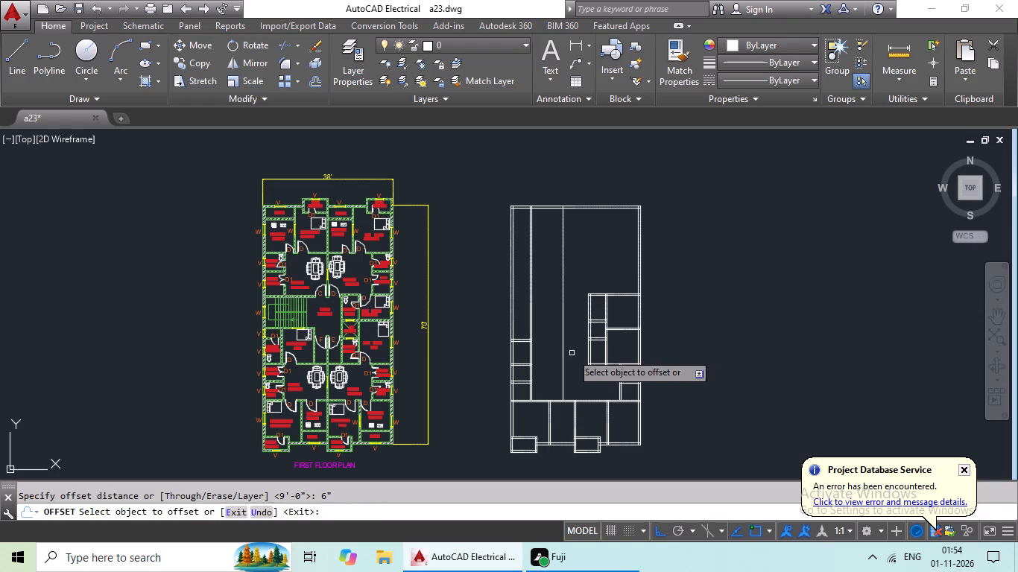
left_click(563, 359)
left_click(573, 359)
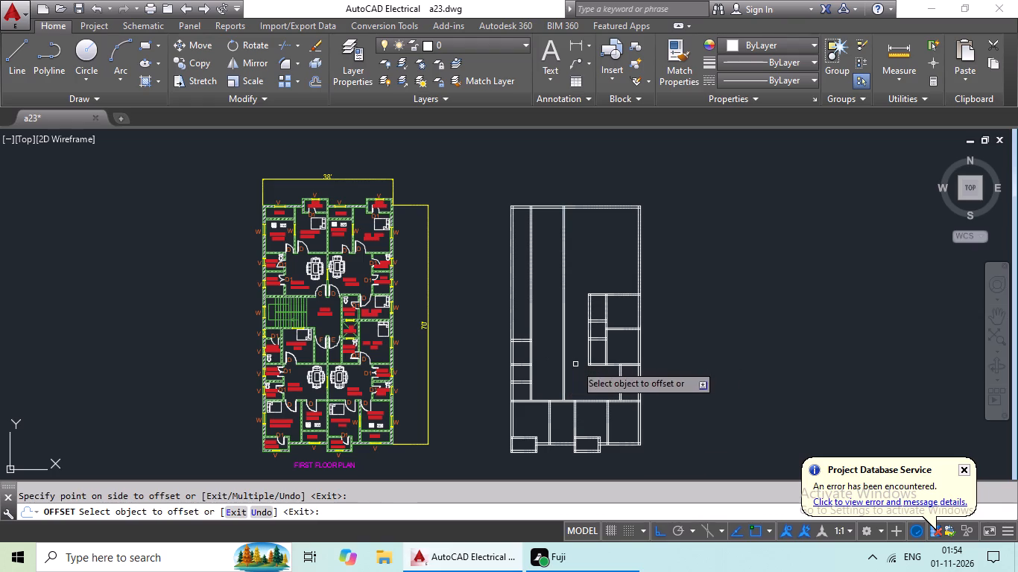
middle_click_drag(575, 365, 401, 363)
scroll(388, 372, "up", 2)
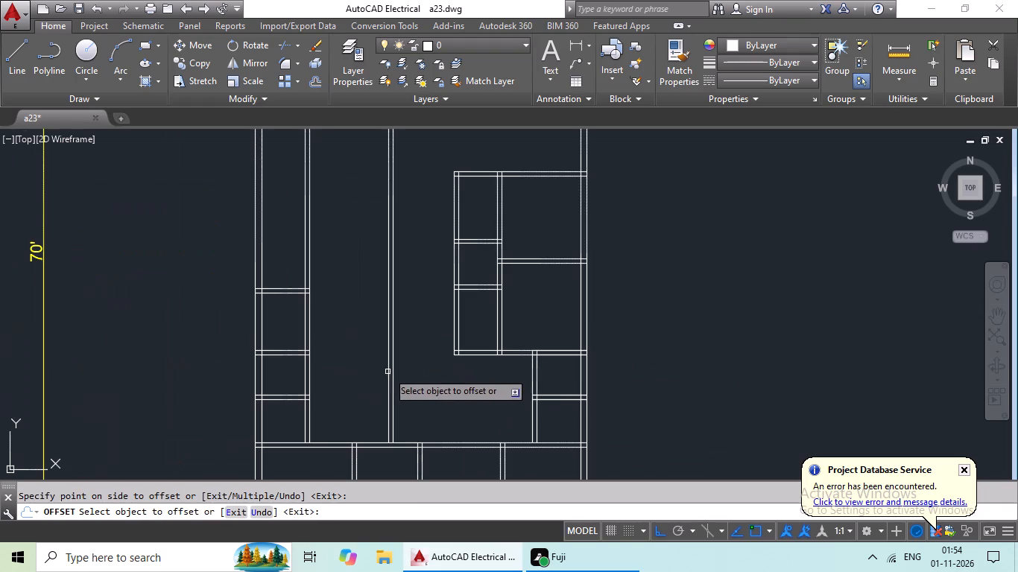
middle_click_drag(464, 391, 493, 391)
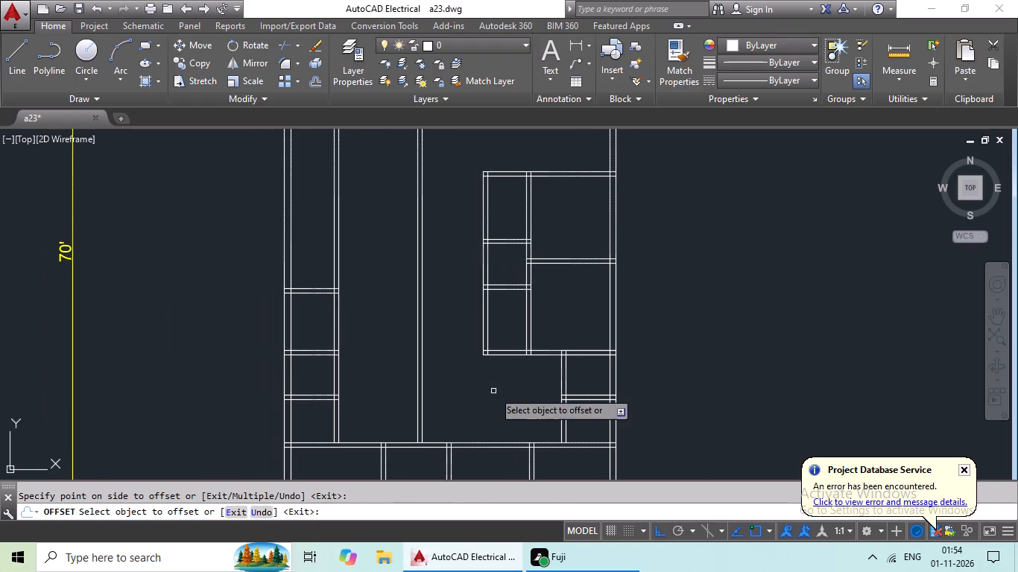
key("Escape")
key("Escape")
scroll(478, 390, "down", 1)
middle_click_drag(478, 390, 419, 396)
key("Escape")
key("Escape")
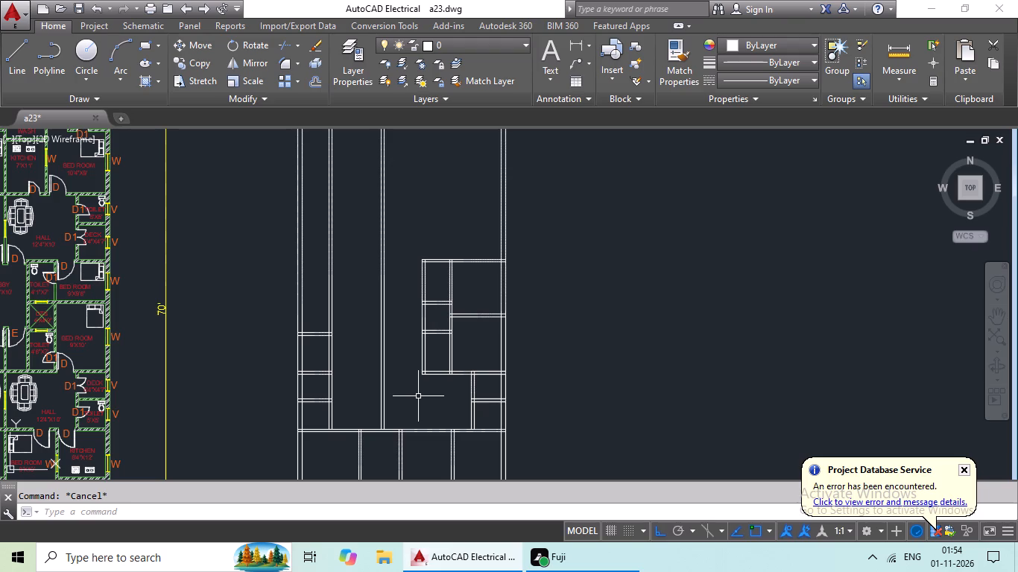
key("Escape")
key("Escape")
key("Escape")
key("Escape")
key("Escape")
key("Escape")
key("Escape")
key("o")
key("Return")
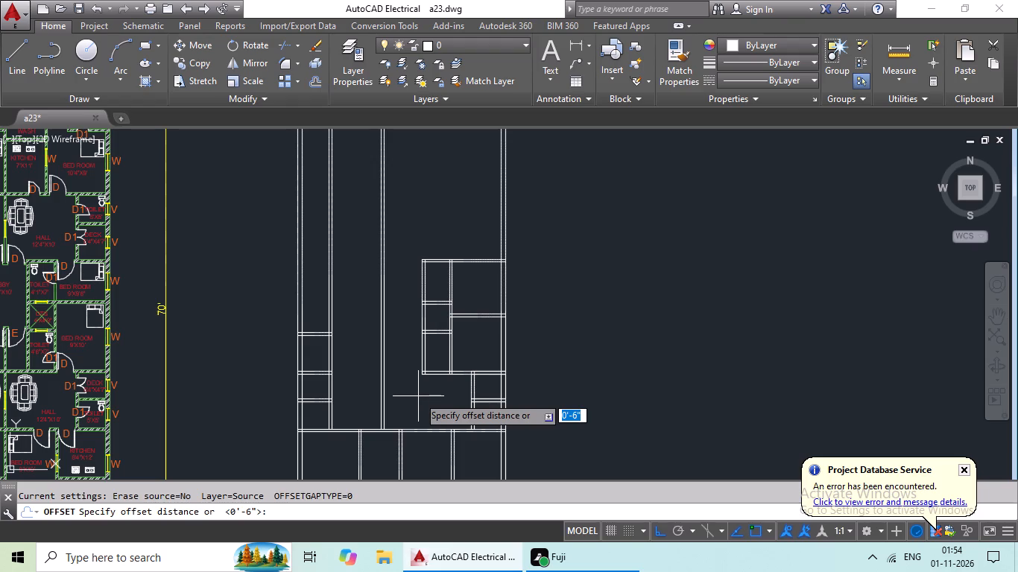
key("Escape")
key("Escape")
Extend both lines of the middle horizontal partition in the left-hand strip to the far face of the new vertical partition.
type("EX")
key("space")
key("space")
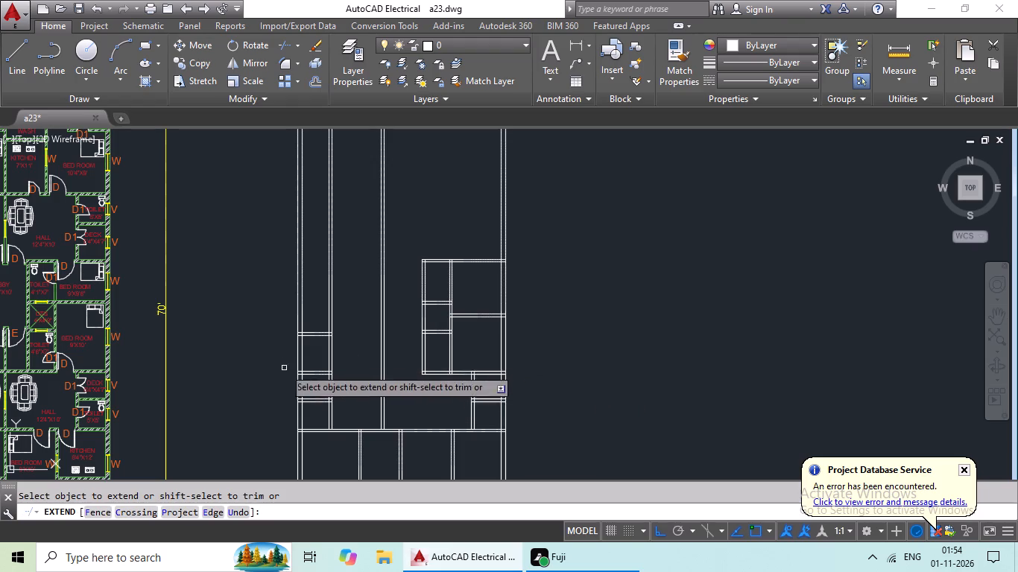
scroll(342, 384, "up", 2)
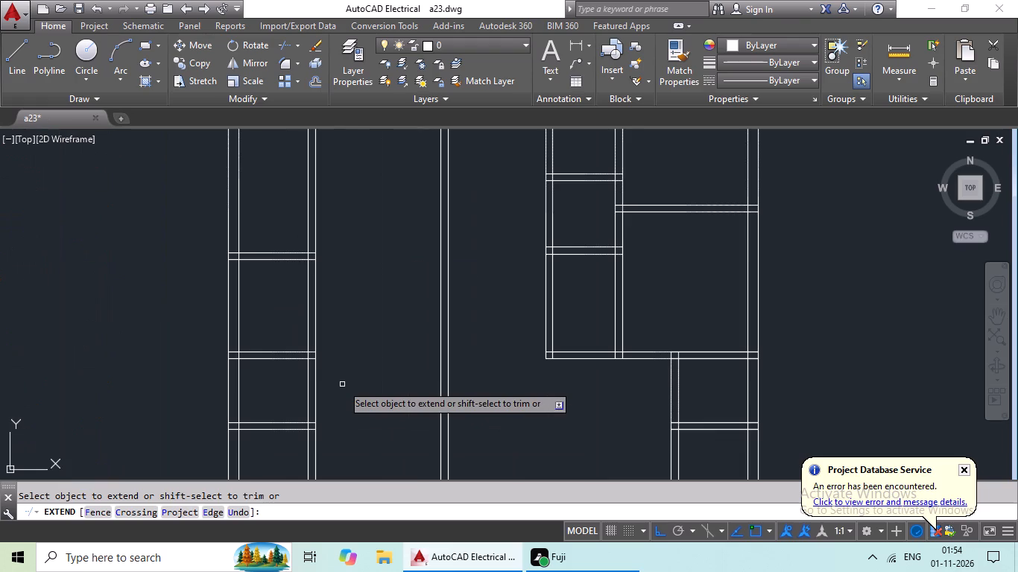
left_click(300, 352)
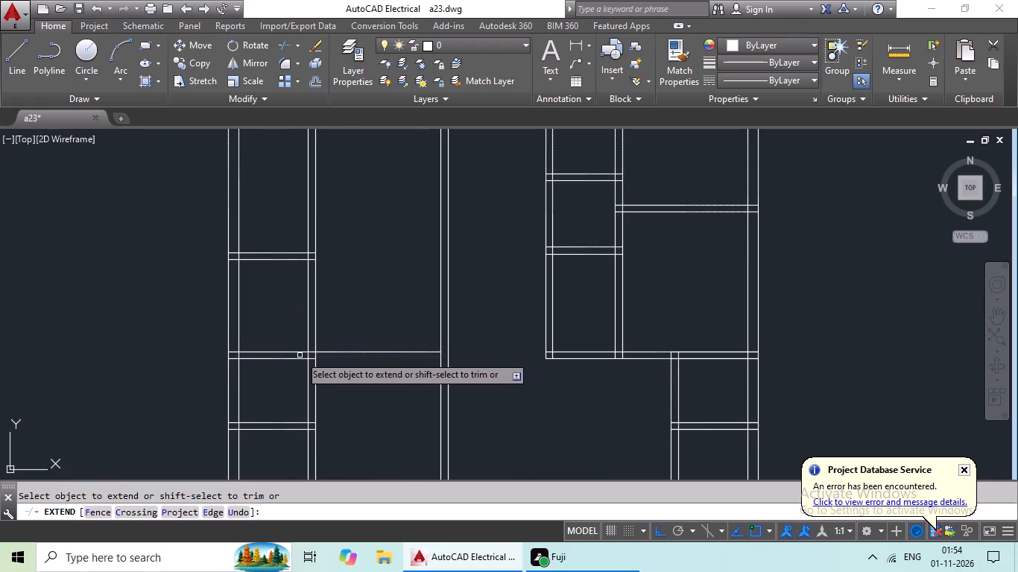
left_click(312, 357)
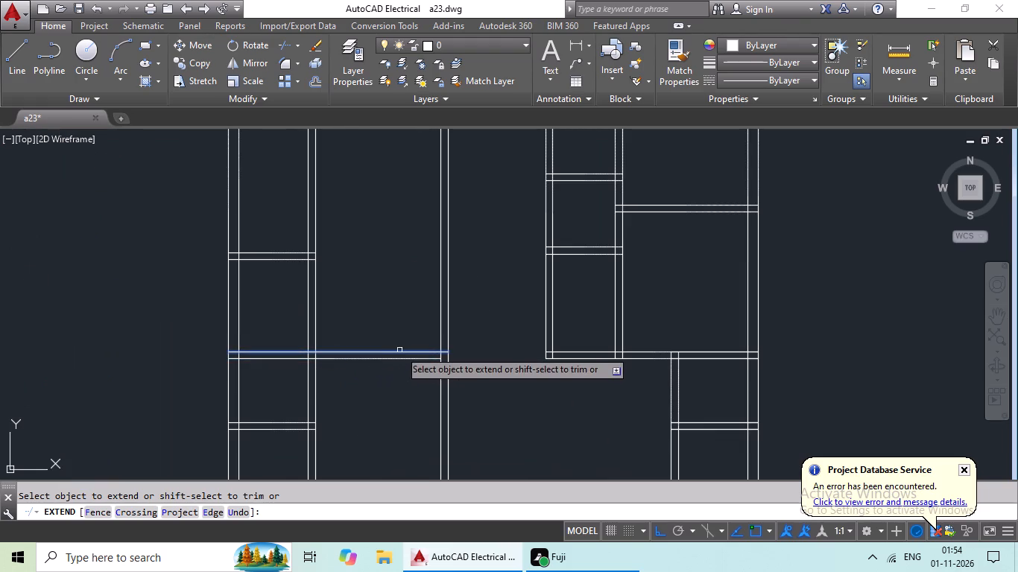
left_click(399, 350)
left_click_drag(402, 358, 404, 368)
key("Escape")
key("Escape")
key("Escape")
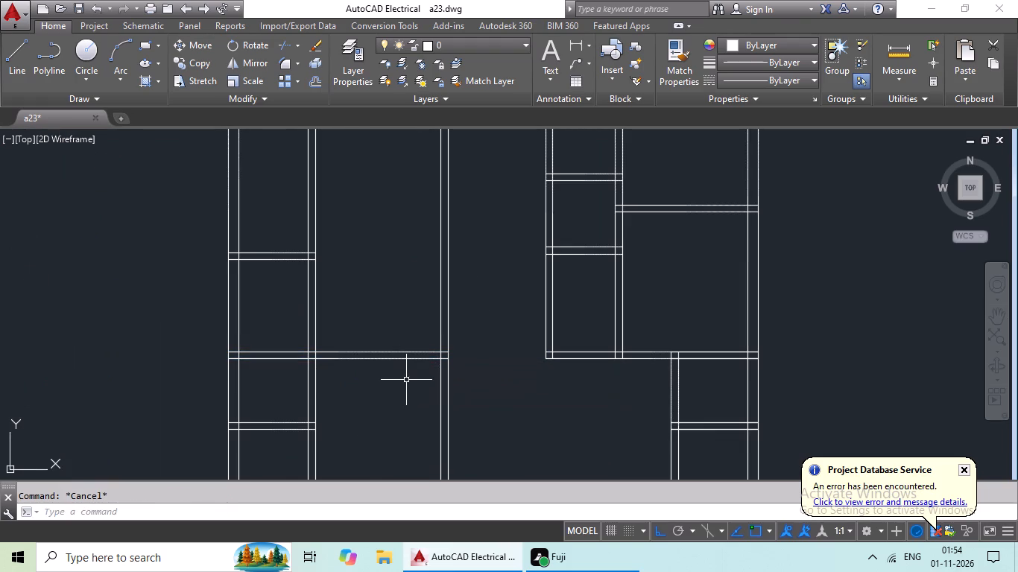
Offset the upper line of the extended horizontal partition 10' upward.
key("o")
key("Return")
type("10")
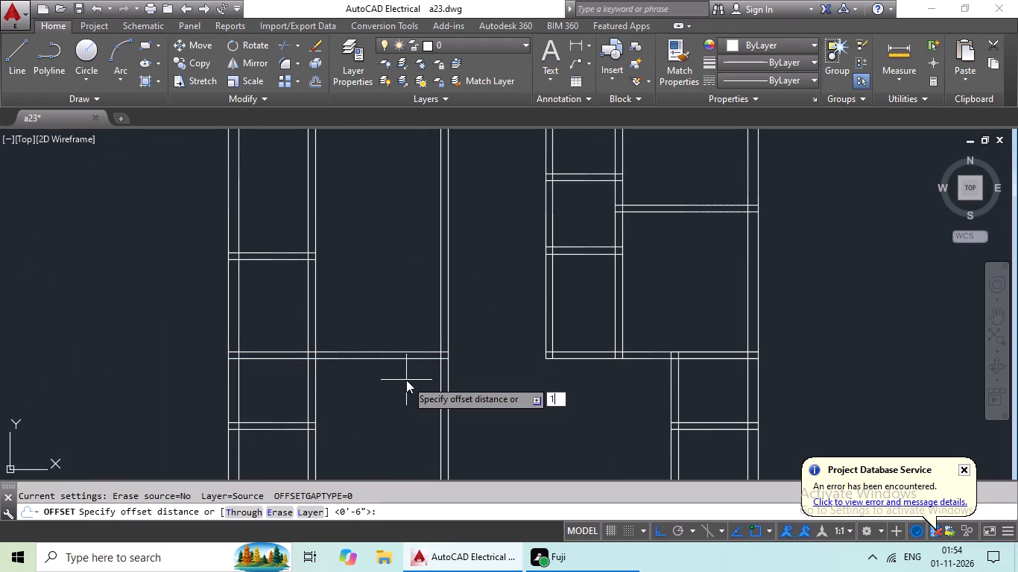
key("apostrophe")
key("Return")
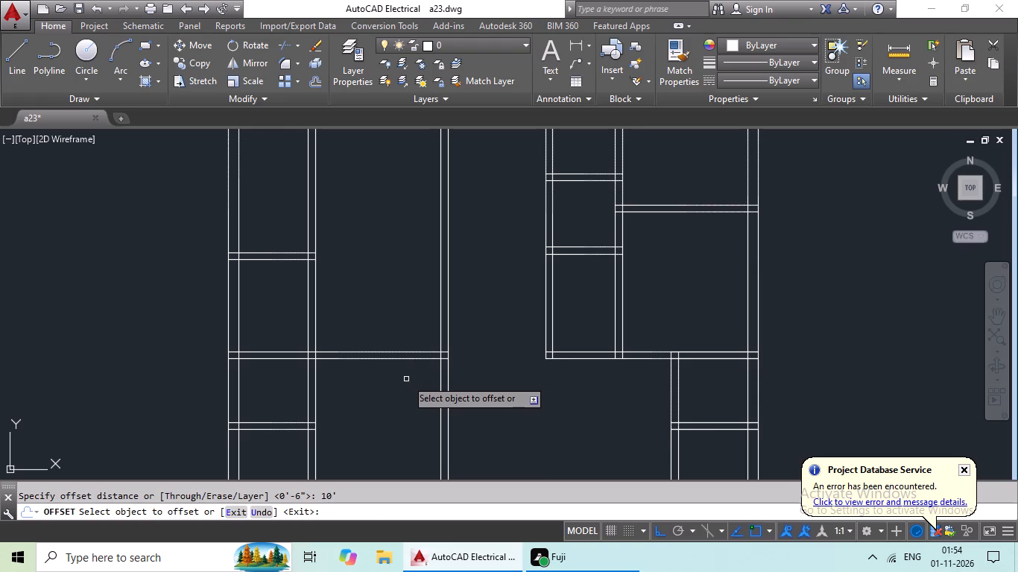
left_click_drag(427, 354, 427, 343)
left_click(427, 266)
key("Escape")
key("Escape")
key("Escape")
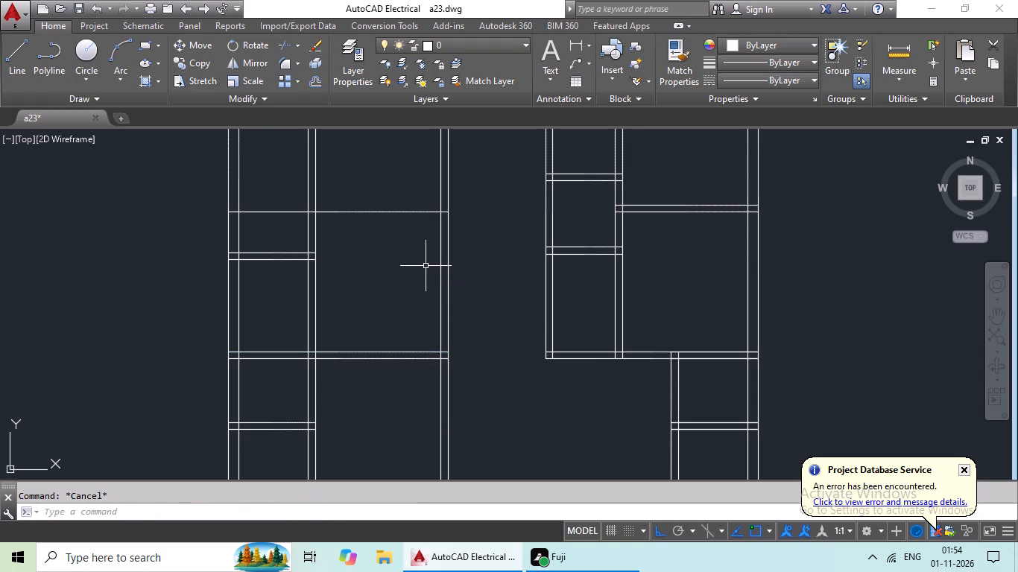
Offset the new horizontal line 6" upward to complete the upper partition of the 10' room.
key("o")
key("Return")
type("6\"")
key("Return")
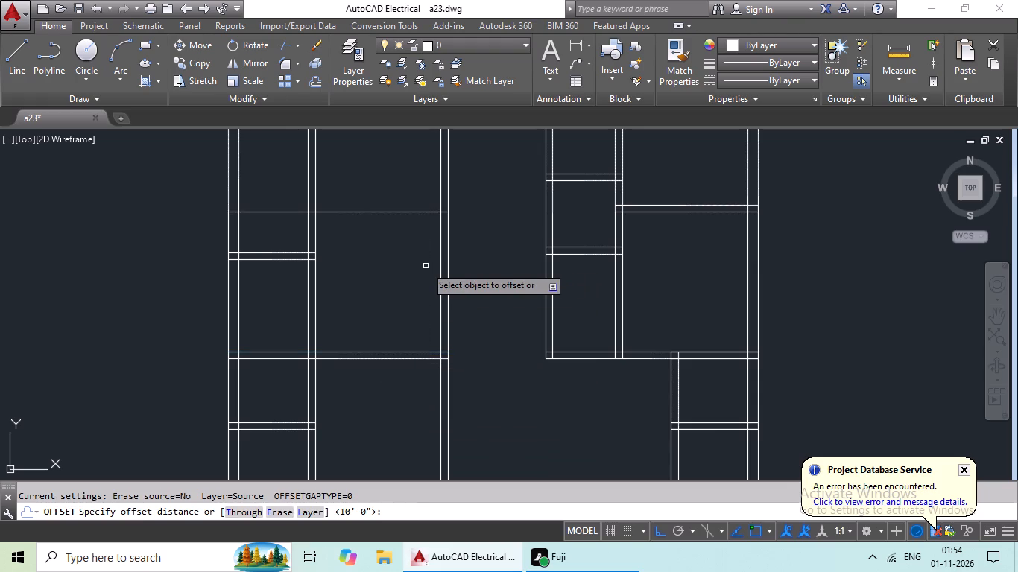
left_click(424, 214)
left_click(427, 168)
key("Escape")
key("Escape")
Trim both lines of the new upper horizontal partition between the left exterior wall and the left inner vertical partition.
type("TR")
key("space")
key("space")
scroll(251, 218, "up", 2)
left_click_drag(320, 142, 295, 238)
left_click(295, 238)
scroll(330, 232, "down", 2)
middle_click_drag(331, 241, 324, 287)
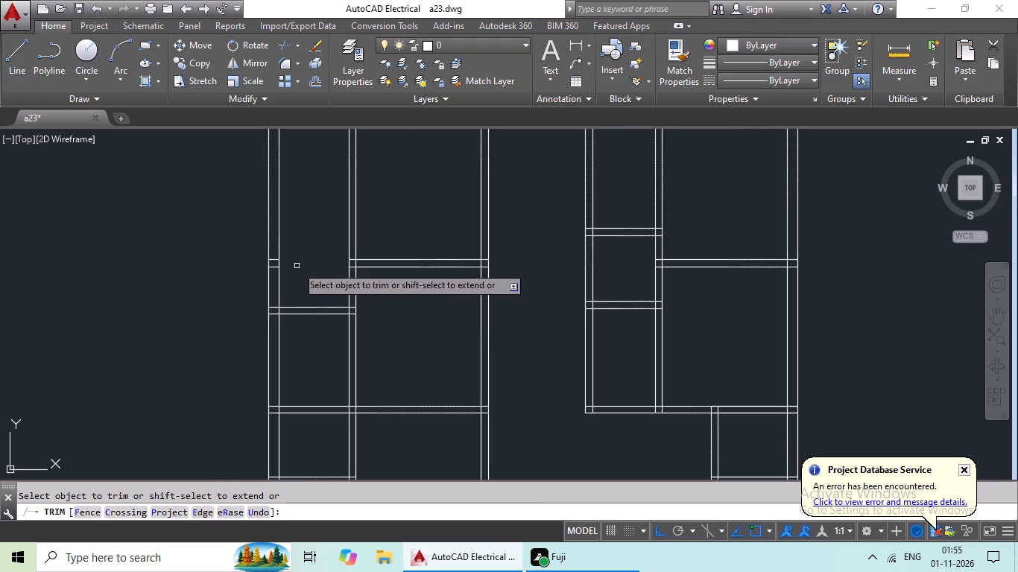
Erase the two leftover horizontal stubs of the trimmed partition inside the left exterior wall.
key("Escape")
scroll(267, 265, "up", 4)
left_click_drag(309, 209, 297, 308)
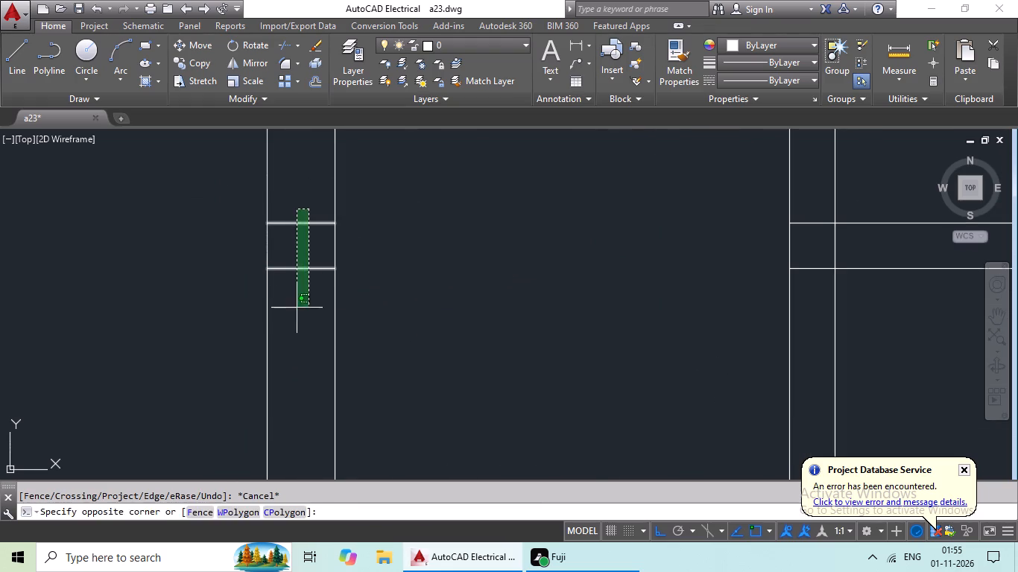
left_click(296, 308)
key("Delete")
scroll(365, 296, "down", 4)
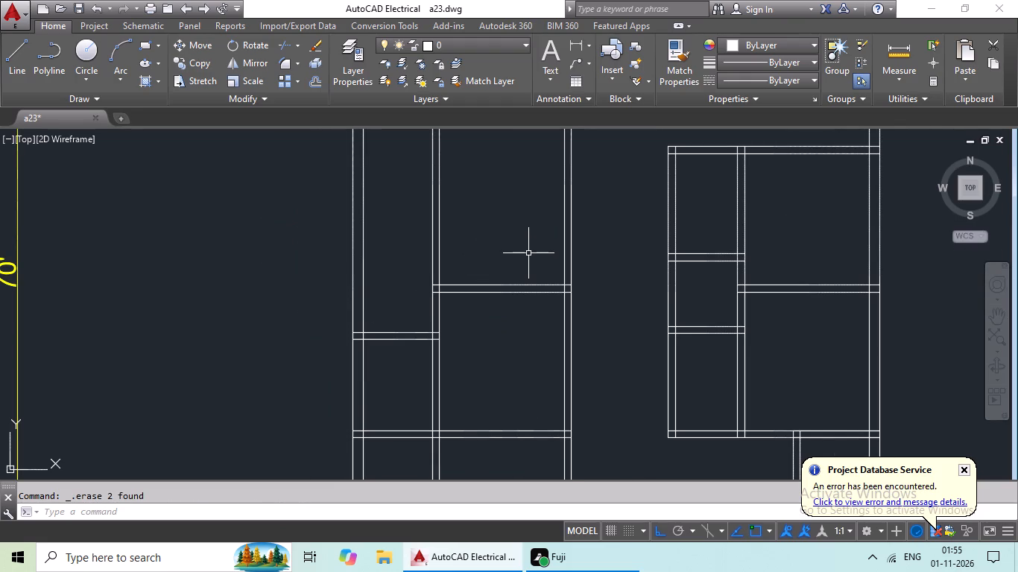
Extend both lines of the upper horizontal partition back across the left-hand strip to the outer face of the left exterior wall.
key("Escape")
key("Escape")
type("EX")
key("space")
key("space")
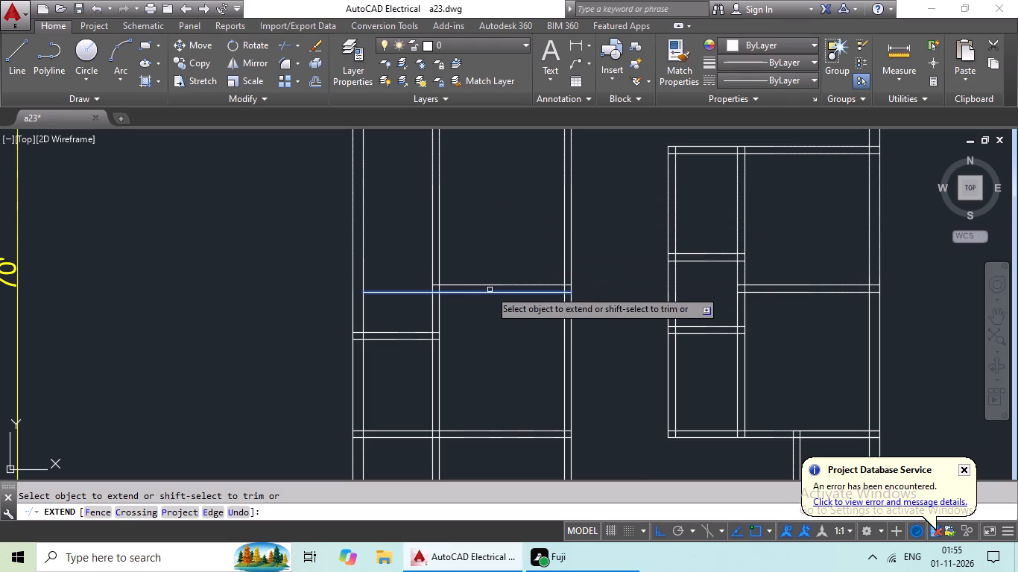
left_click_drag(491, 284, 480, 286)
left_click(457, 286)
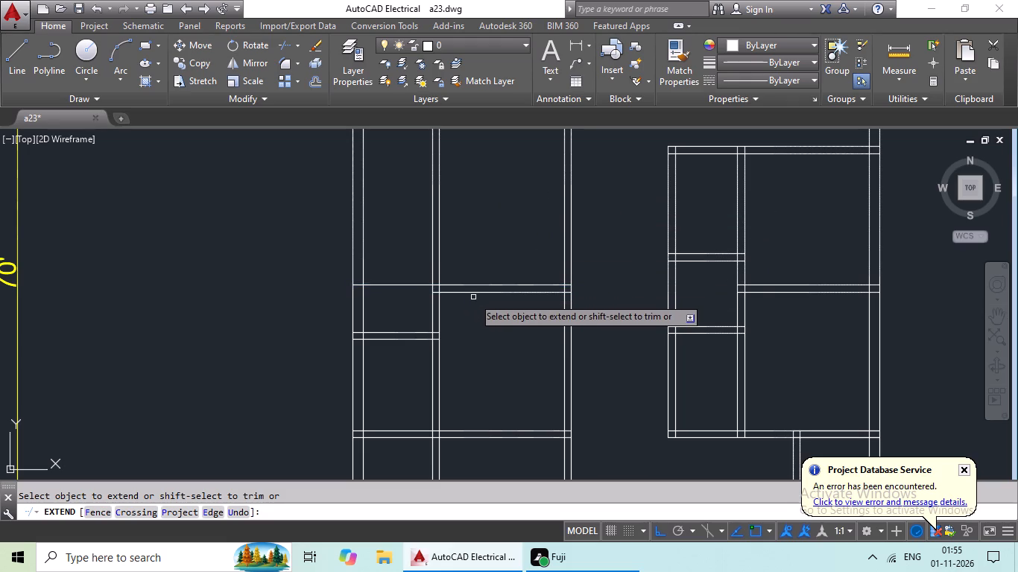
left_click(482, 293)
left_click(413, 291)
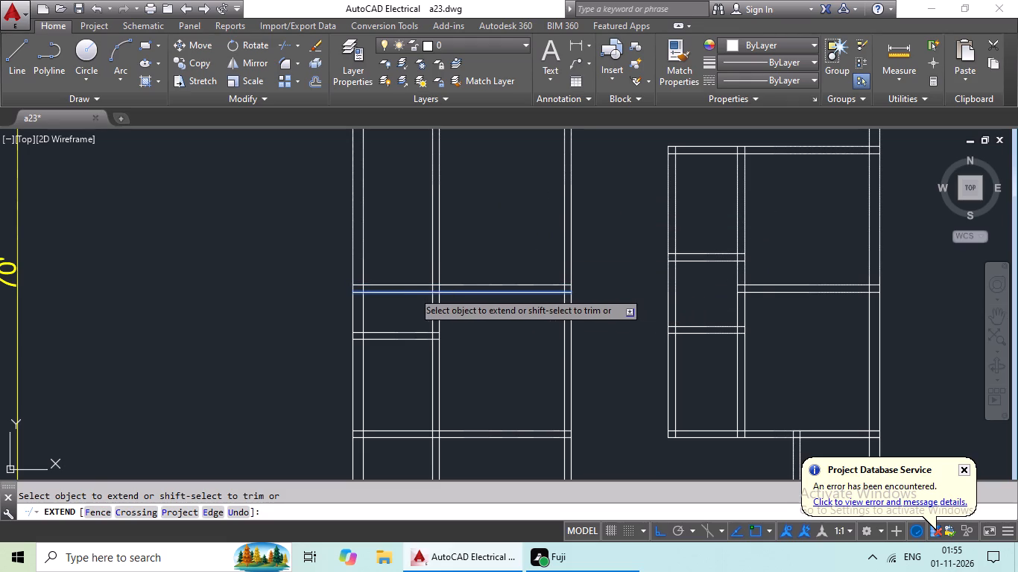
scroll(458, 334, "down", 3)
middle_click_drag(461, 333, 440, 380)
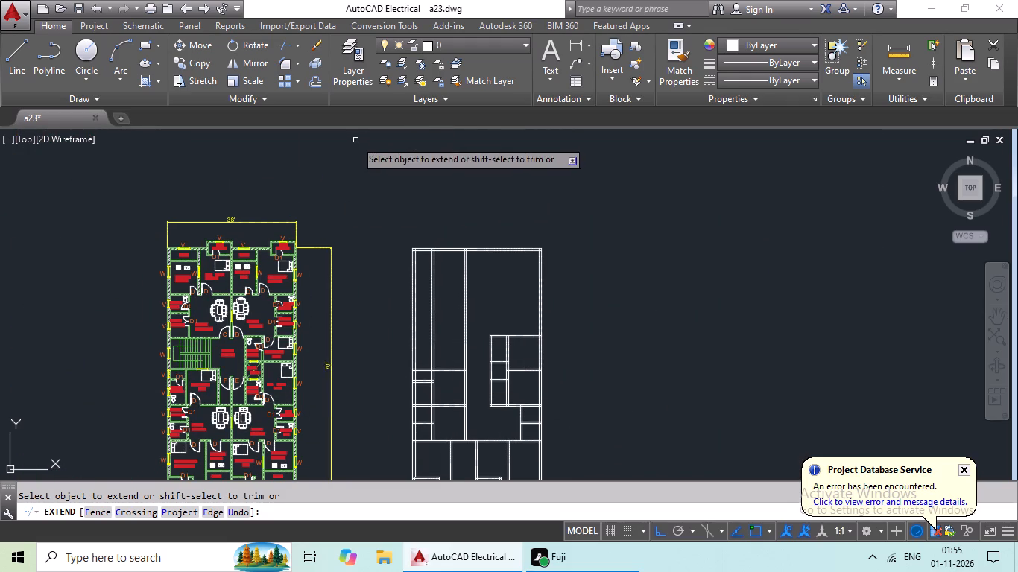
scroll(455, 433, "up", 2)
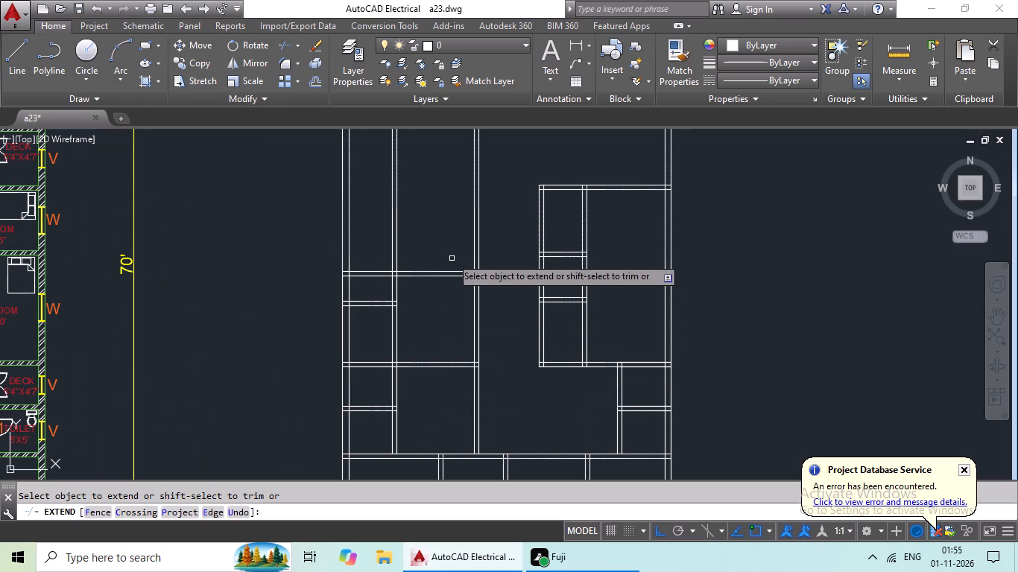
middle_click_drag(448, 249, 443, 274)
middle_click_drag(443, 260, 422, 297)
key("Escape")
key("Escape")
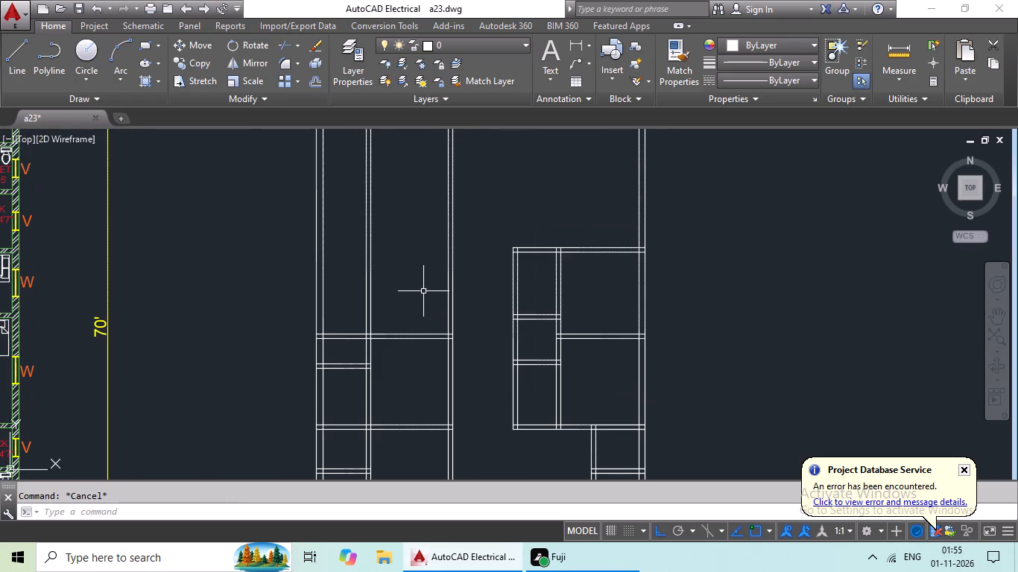
Trim both lines of the two inner vertical partitions above the upper horizontal partition of the left-hand rooms.
type("TR")
key("space")
key("space")
scroll(429, 281, "up", 1)
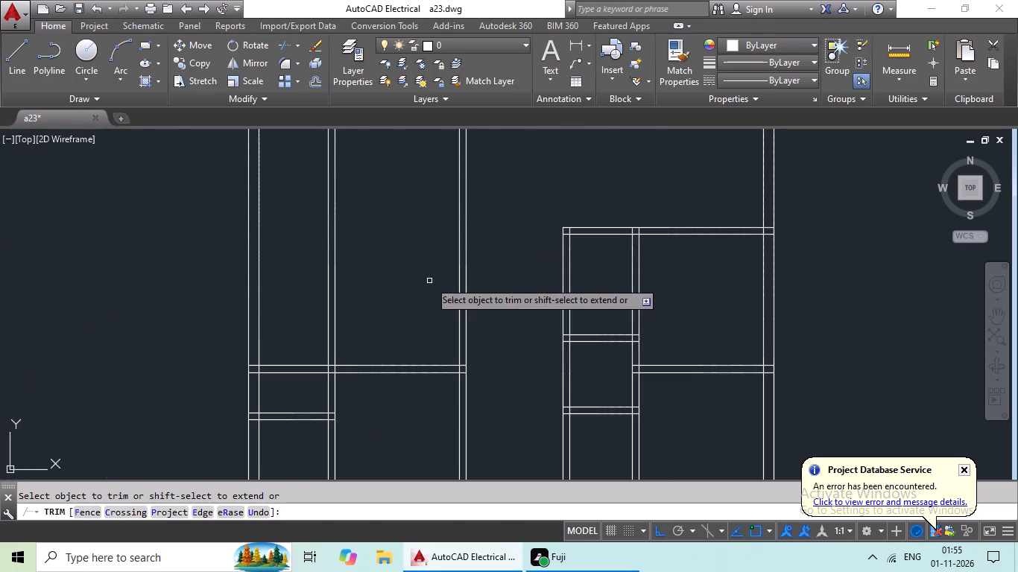
left_click_drag(433, 265, 325, 331)
left_click(314, 336)
left_click_drag(511, 292, 427, 333)
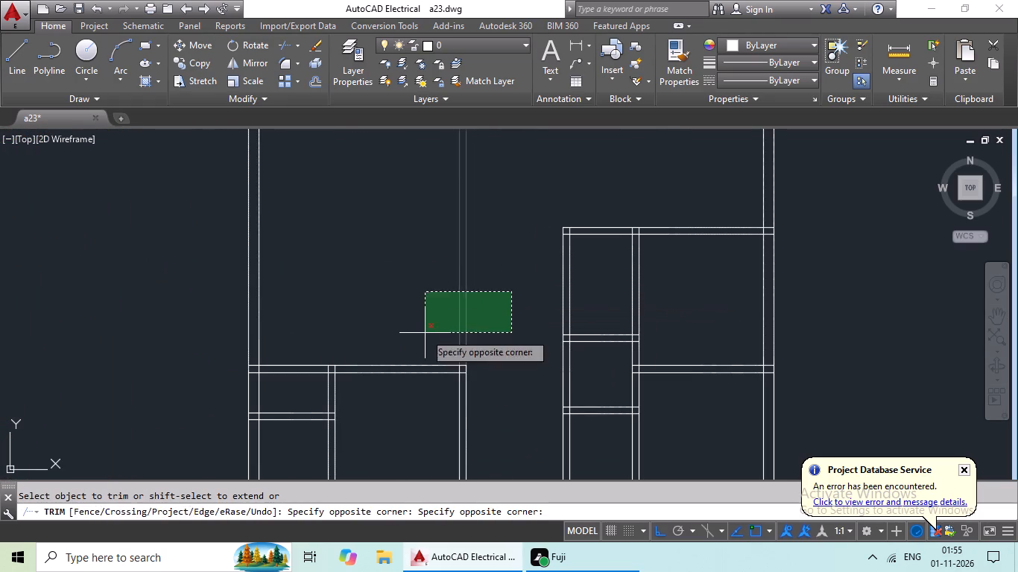
left_click(425, 333)
scroll(475, 306, "down", 1)
middle_click_drag(475, 305, 357, 354)
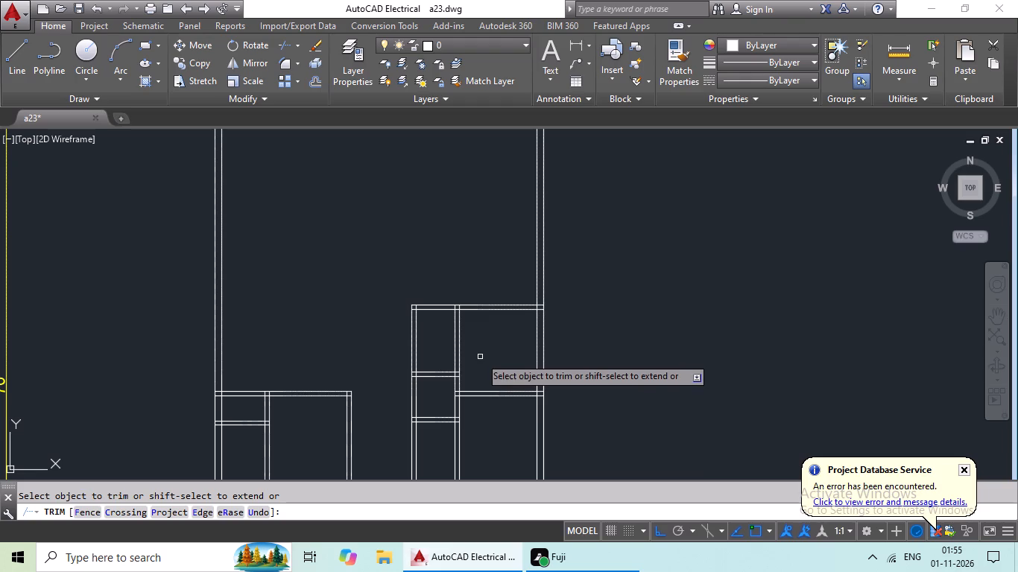
middle_click_drag(492, 346, 507, 315)
middle_click(507, 315)
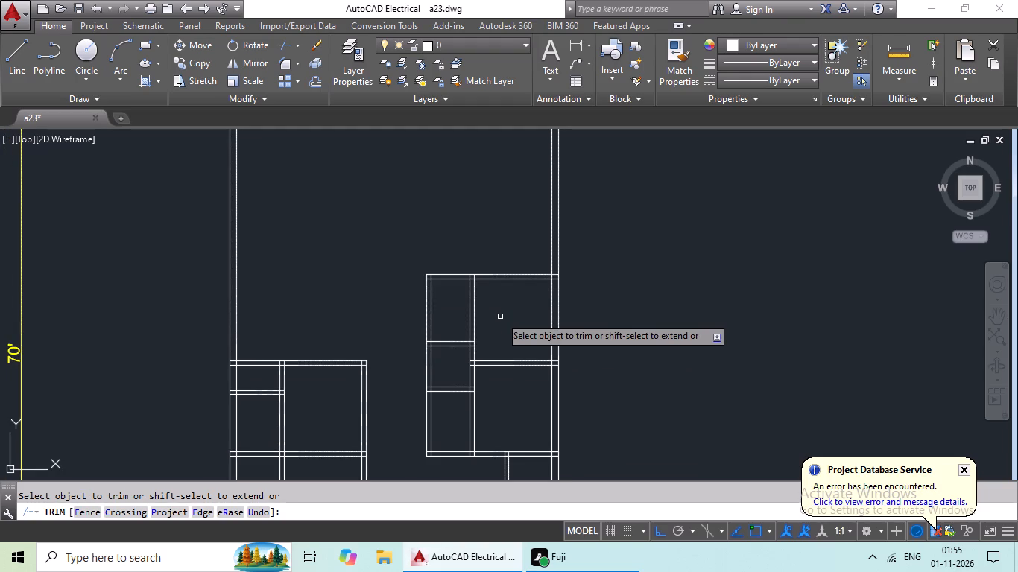
middle_click_drag(511, 317, 482, 347)
key("Escape")
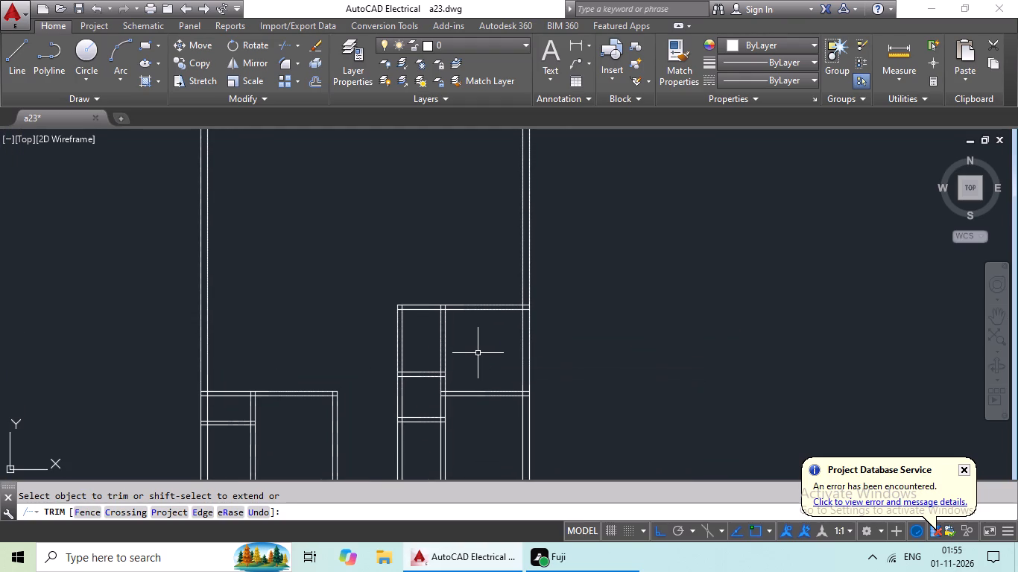
Offset the right exterior wall's inner line 5'4" to the left, into the plan.
key("o")
key("Return")
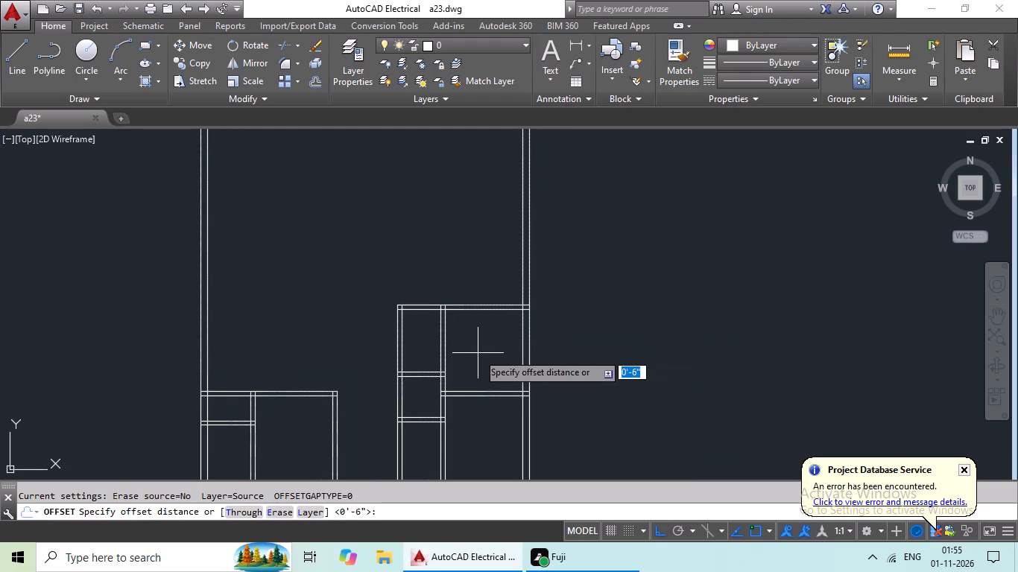
type("5'4\"")
key("Return")
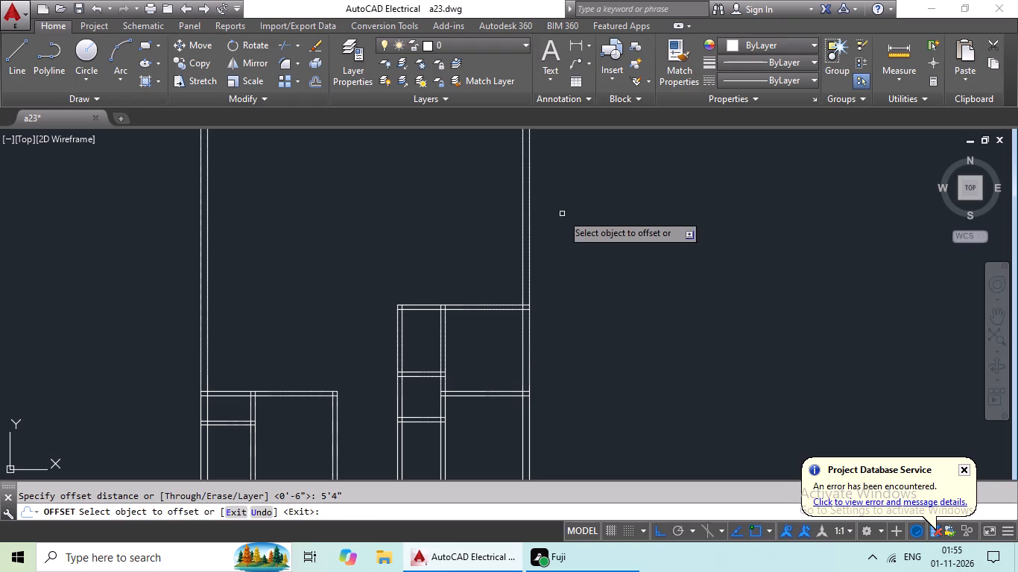
left_click_drag(521, 235, 452, 225)
left_click(452, 225)
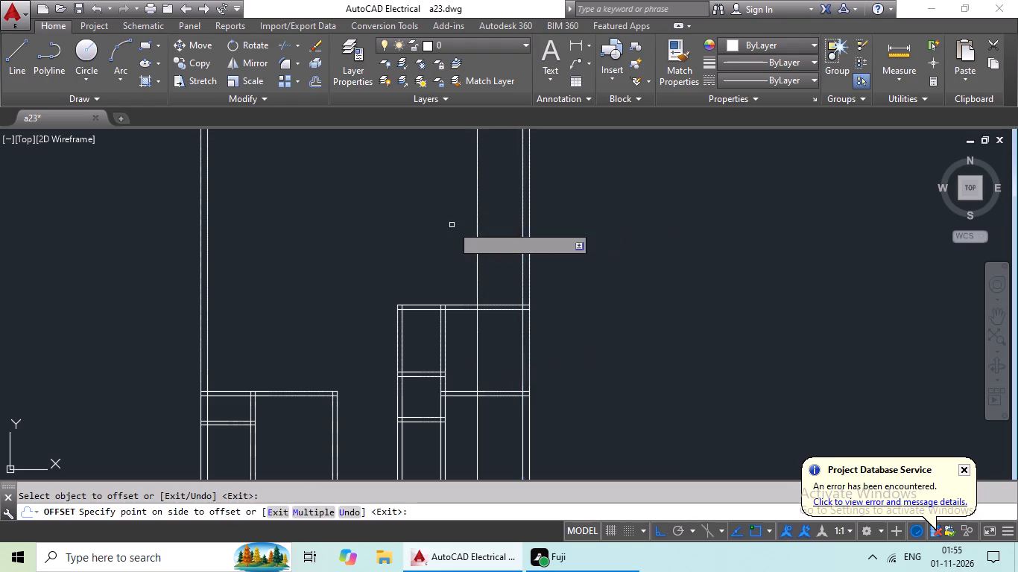
scroll(480, 386, "down", 2)
middle_click_drag(487, 363, 492, 303)
key("Escape")
key("Escape")
key("Escape")
key("Escape")
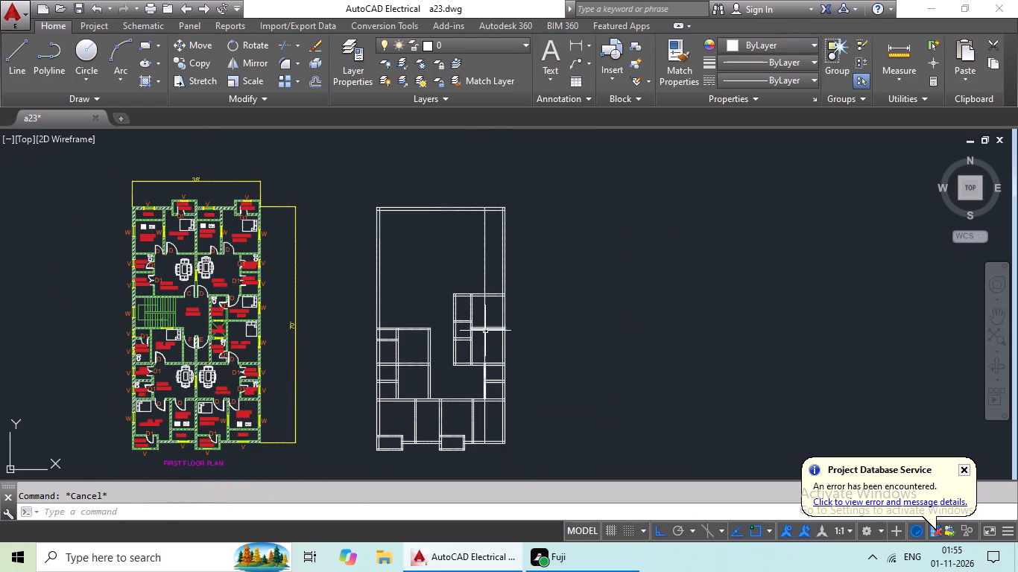
Trim the new vertical line between the top and middle horizontal partitions of the right-hand rooms.
key("t")
type("R")
key("space")
key("space")
scroll(490, 289, "up", 3)
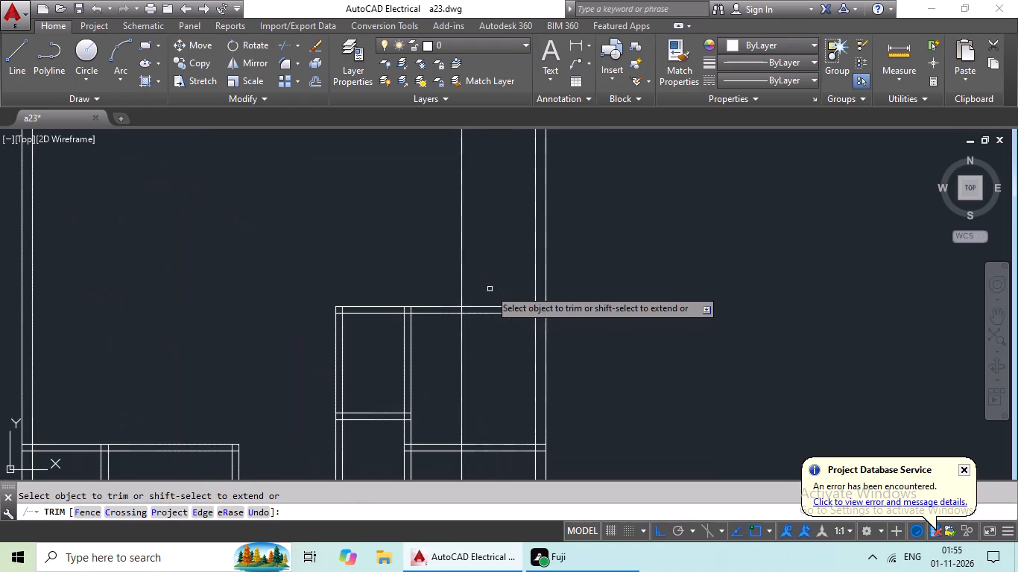
left_click_drag(485, 343, 434, 403)
left_click_drag(436, 400, 444, 395)
middle_click_drag(448, 387, 457, 248)
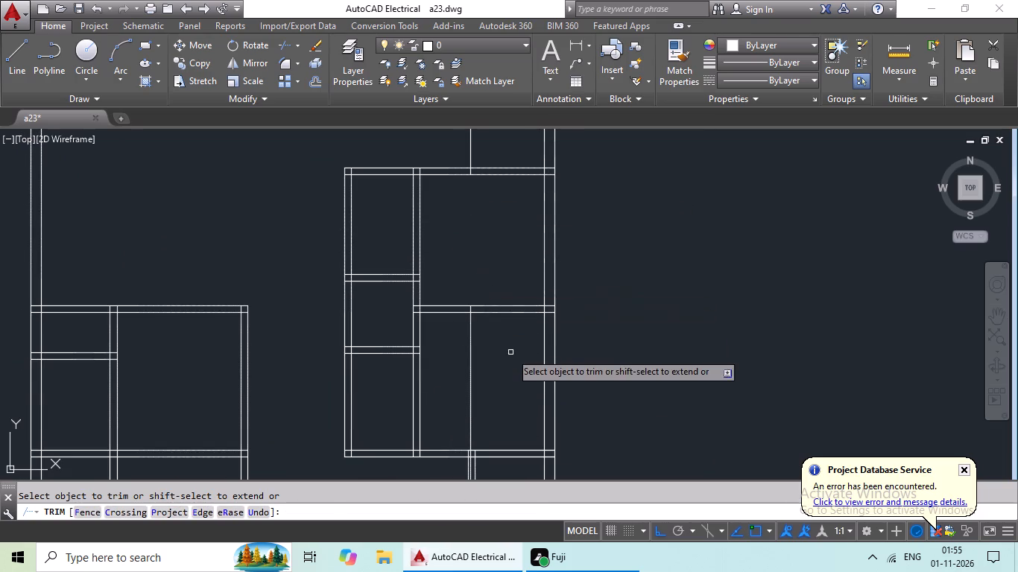
key("Escape")
key("Escape")
Erase the leftover piece of the new vertical line below the right-hand rooms' middle partition.
left_click_drag(510, 338, 440, 390)
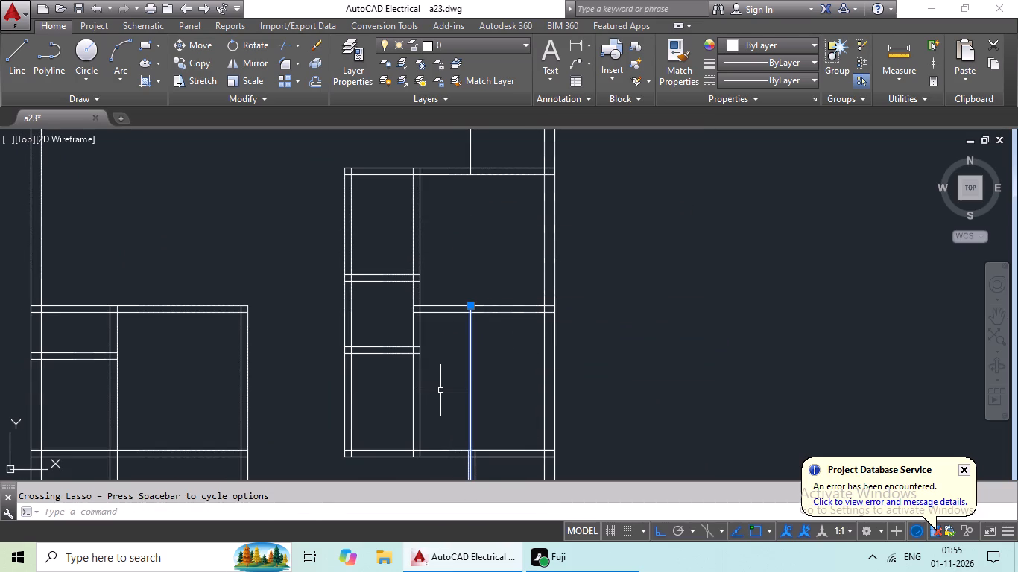
key("Delete")
Offset the remaining vertical line above the right-hand rooms 6" to the left to form a partition.
scroll(451, 389, "down", 3)
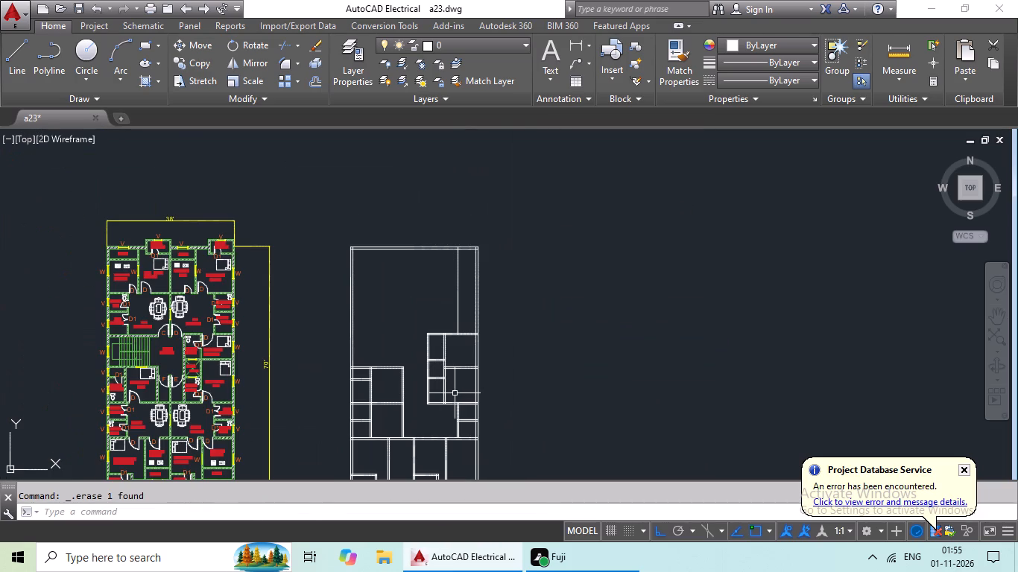
scroll(464, 362, "up", 2)
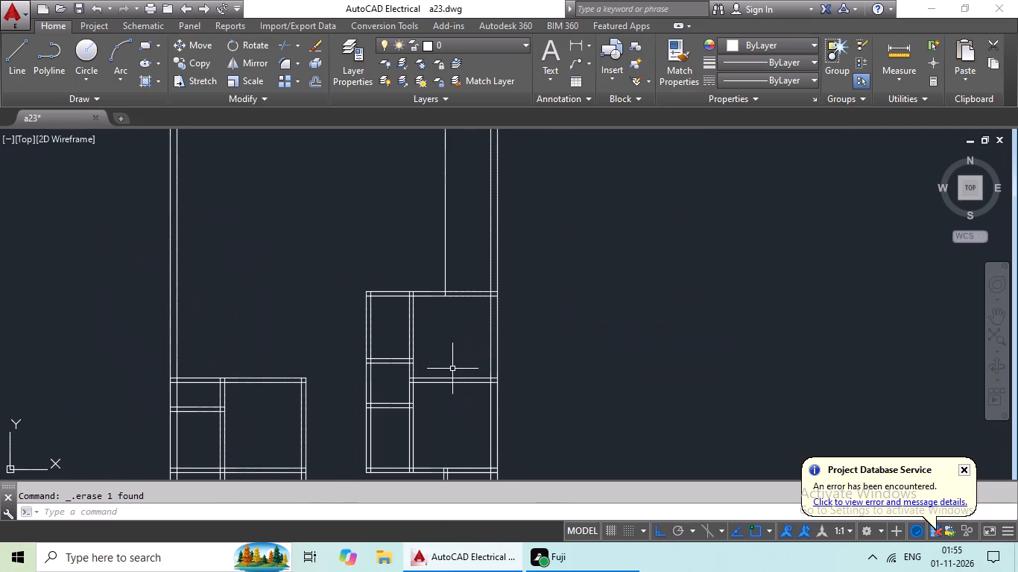
scroll(479, 343, "up", 1)
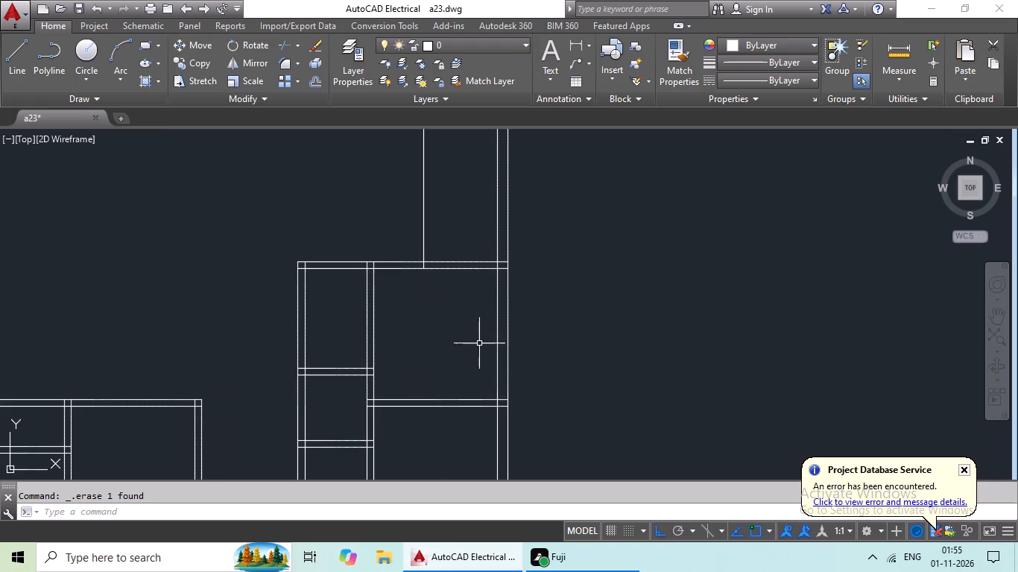
middle_click_drag(470, 343, 481, 410)
key("Escape")
key("Escape")
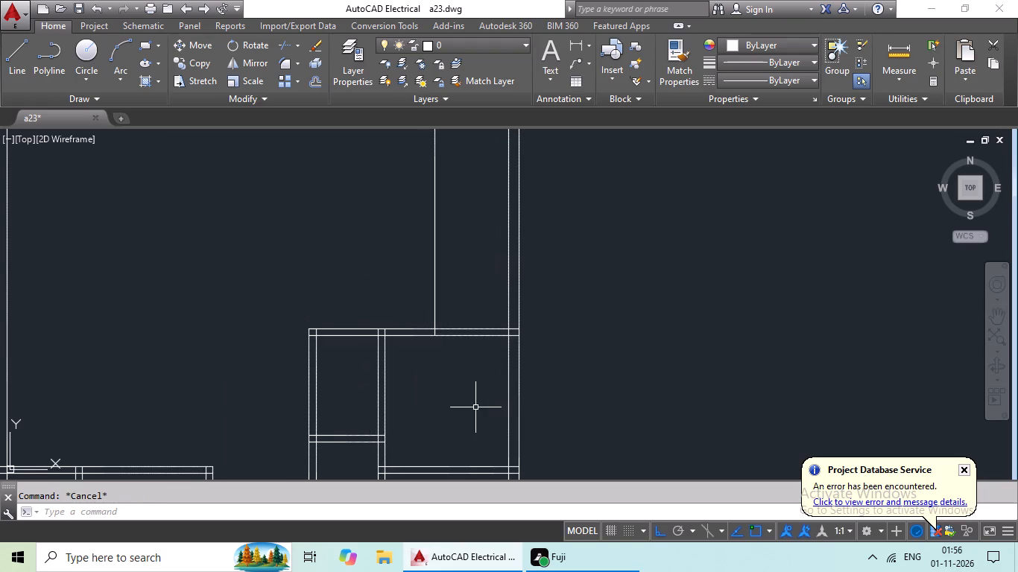
key("o")
key("Return")
type("6\"")
key("Return")
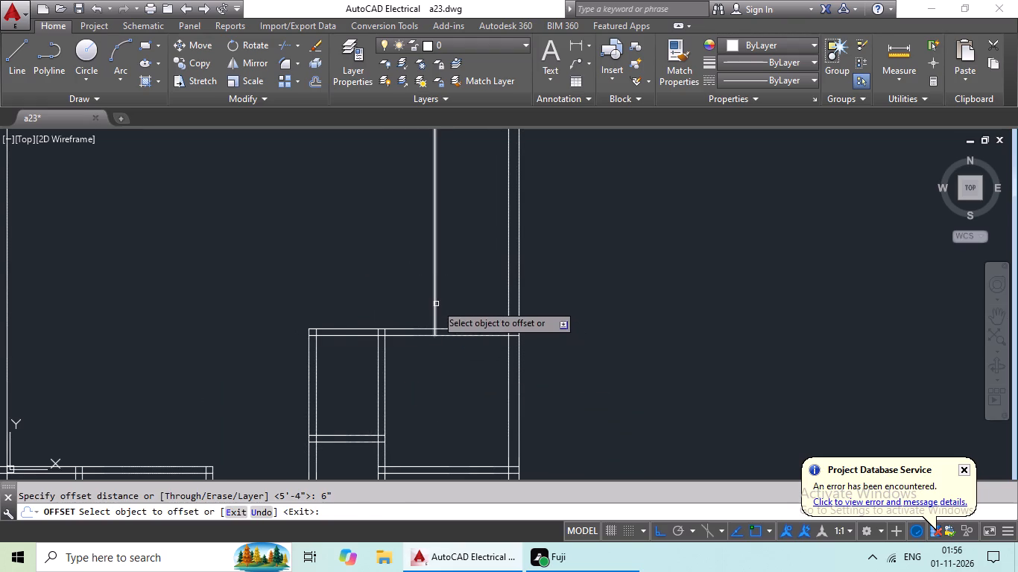
left_click_drag(436, 304, 411, 308)
left_click(368, 308)
key("Escape")
key("Escape")
key("Escape")
Offset the upper line of the right-hand rooms' top partition 4'7" upward.
key("o")
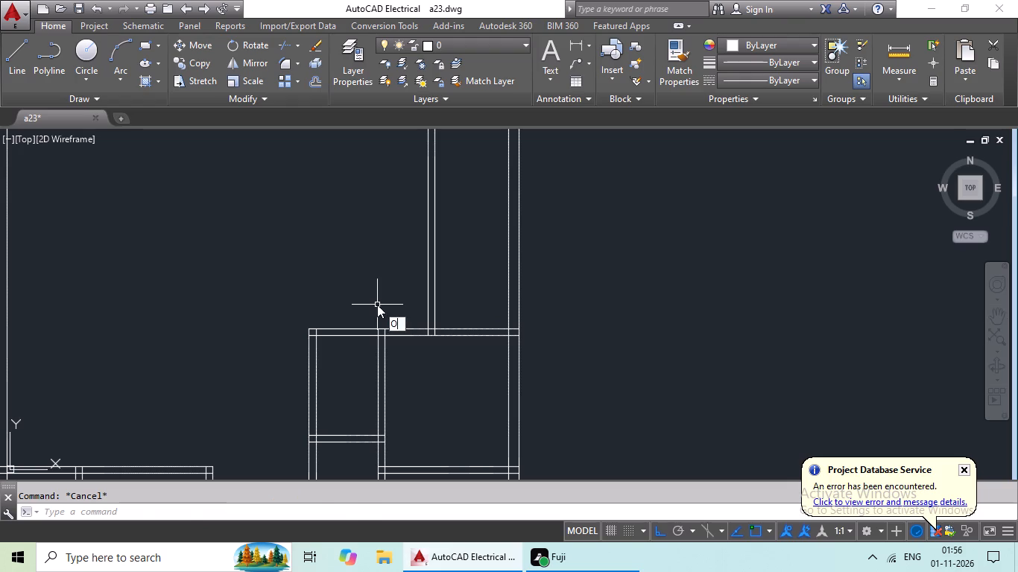
key("Return")
type("4'7\"")
key("Return")
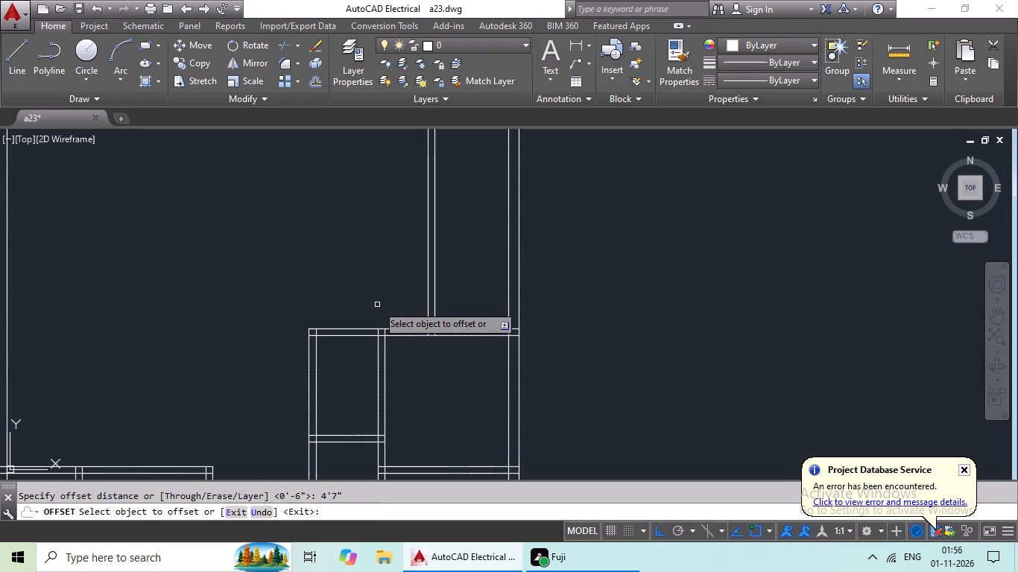
left_click_drag(475, 328, 477, 314)
left_click(484, 272)
key("Escape")
key("Escape")
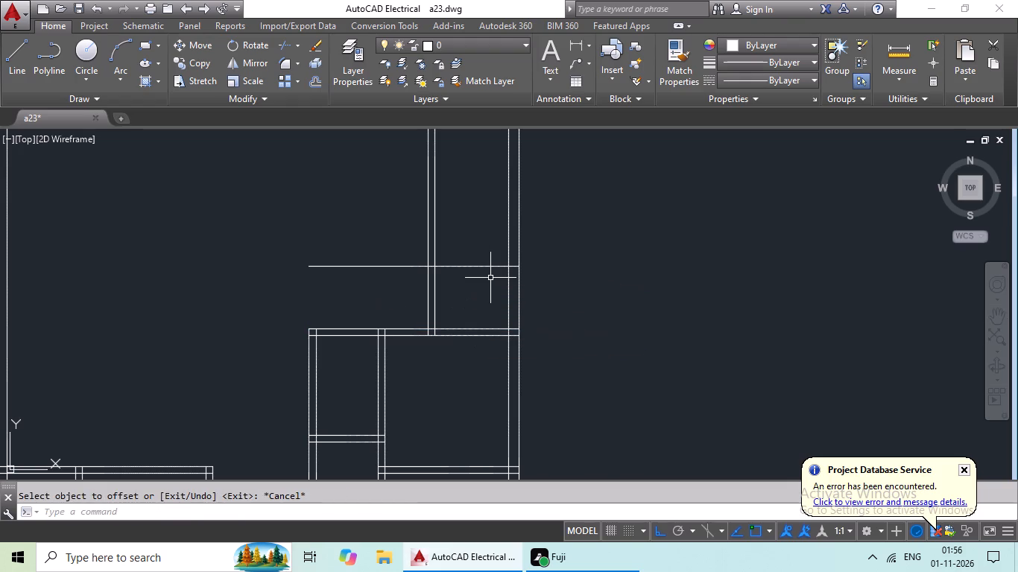
key("Escape")
Offset the new horizontal line 6" upward to form a partition.
key("o")
key("Return")
type("6\"")
key("Return")
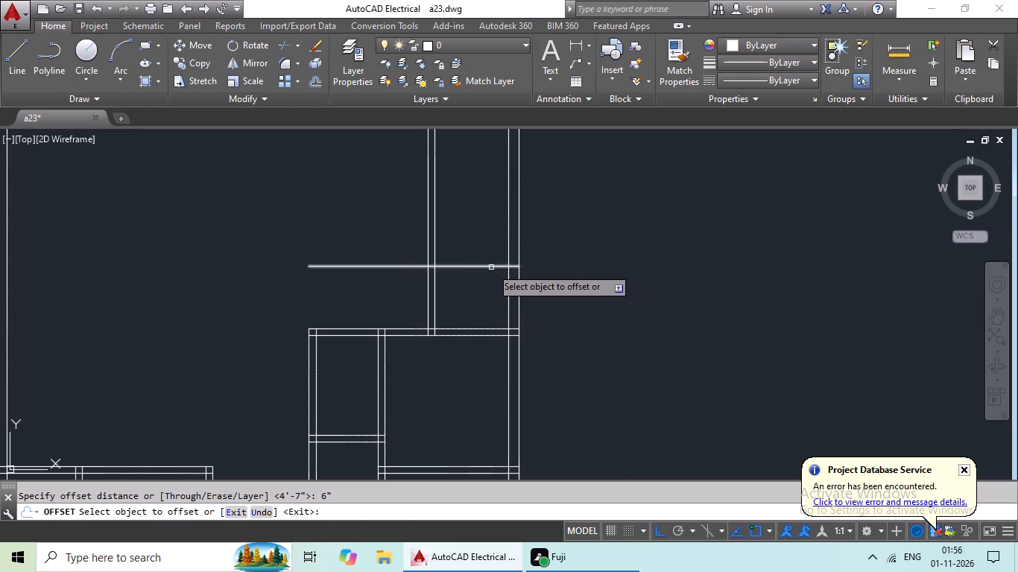
left_click_drag(491, 267, 494, 259)
left_click(501, 226)
key("Escape")
key("Escape")
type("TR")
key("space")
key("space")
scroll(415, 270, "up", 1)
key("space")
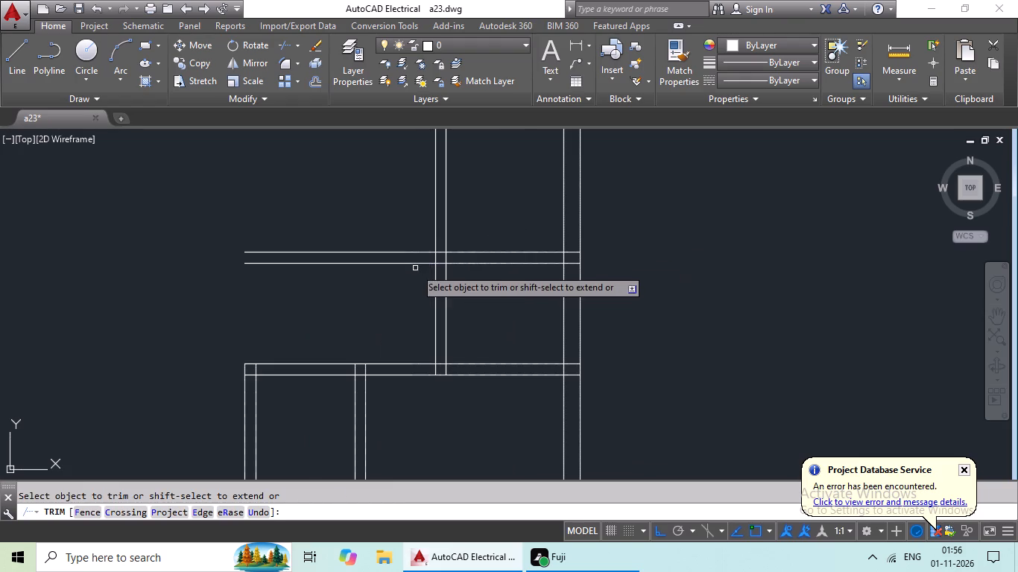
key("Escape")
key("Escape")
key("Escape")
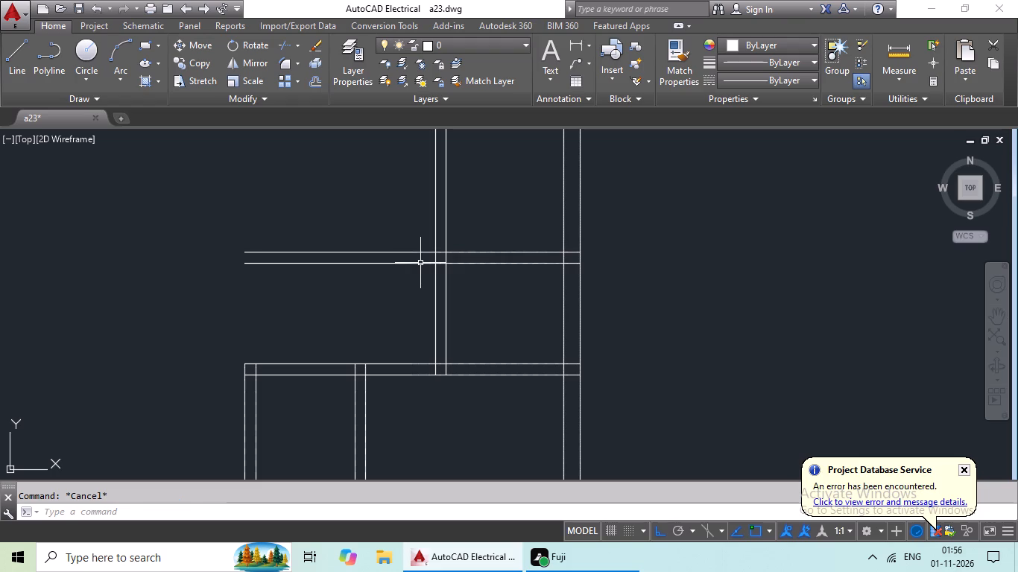
Trim both lines of the new horizontal partition where they run left past the new vertical partition.
type("TR")
key("space")
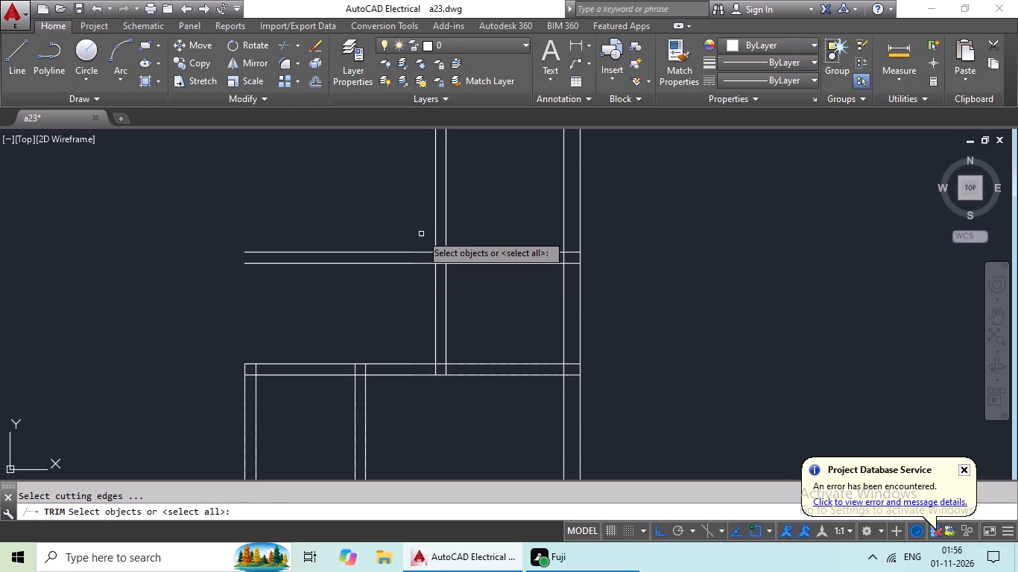
key("space")
left_click_drag(415, 247, 292, 276)
middle_click_drag(370, 286, 374, 345)
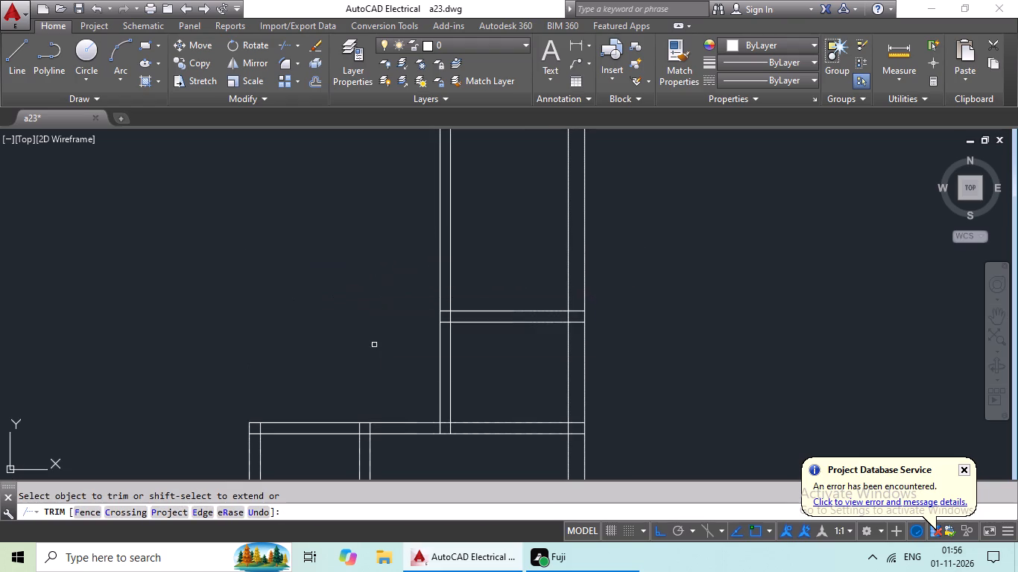
middle_click_drag(398, 312, 355, 402)
key("Escape")
key("Escape")
key("Escape")
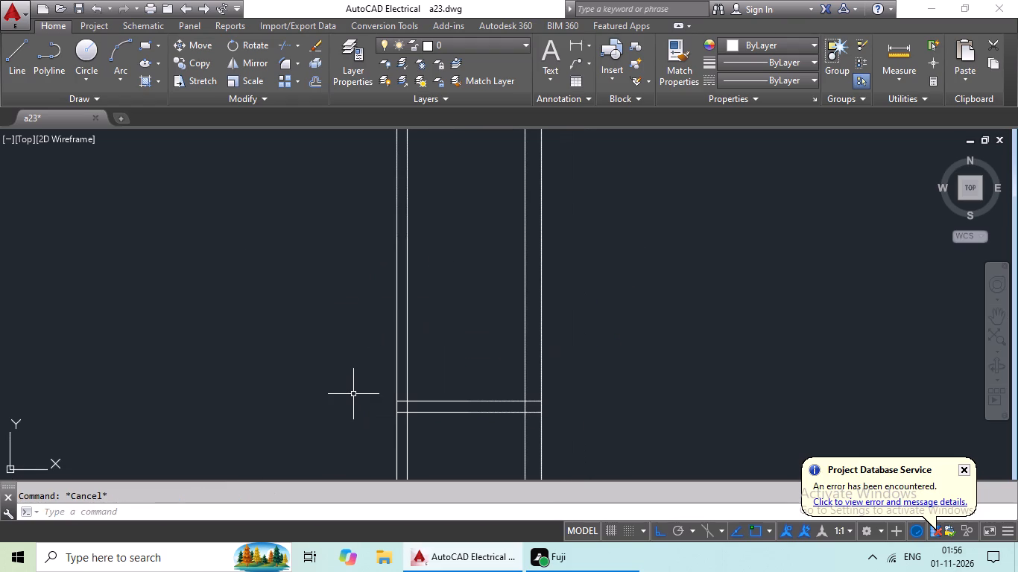
Offset the upper line of the trimmed horizontal partition 5' upward.
key("o")
key("Return")
type("5'")
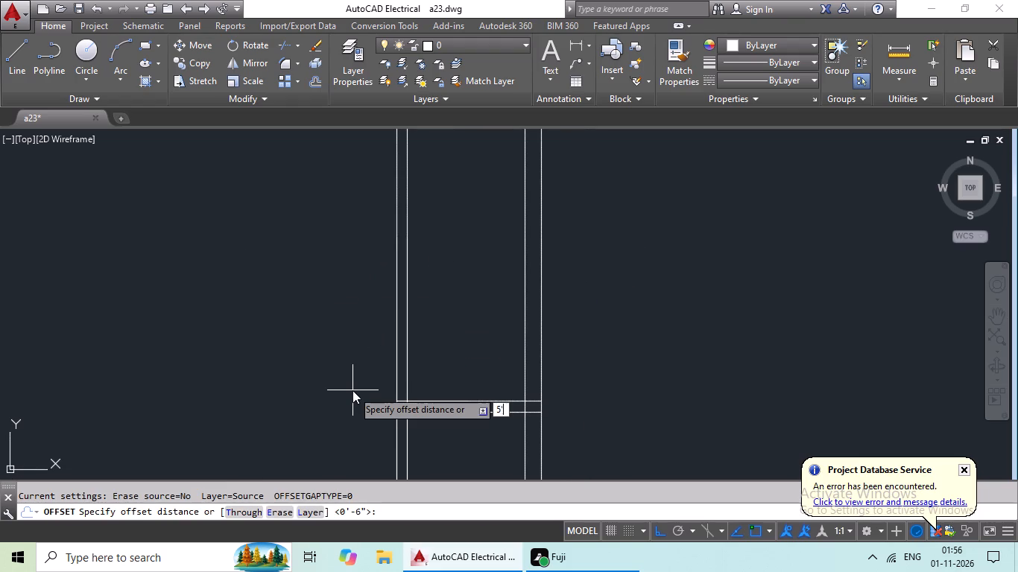
key("Return")
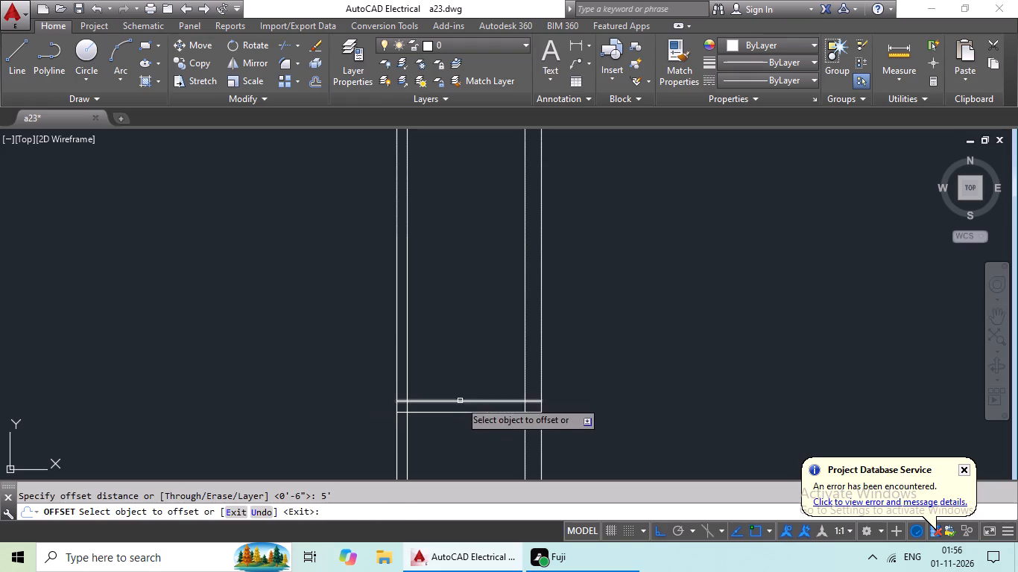
left_click_drag(460, 401, 466, 369)
left_click(467, 301)
key("Escape")
key("Escape")
key("Escape")
Offset the new horizontal line 6" upward to complete the second partition along the right exterior wall.
key("o")
key("Return")
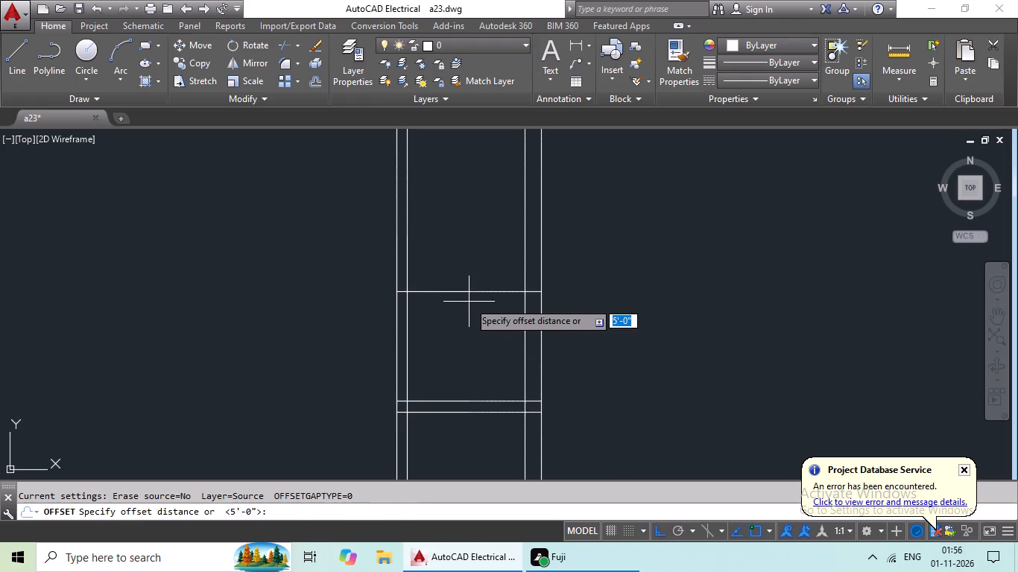
type("6\"")
key("Return")
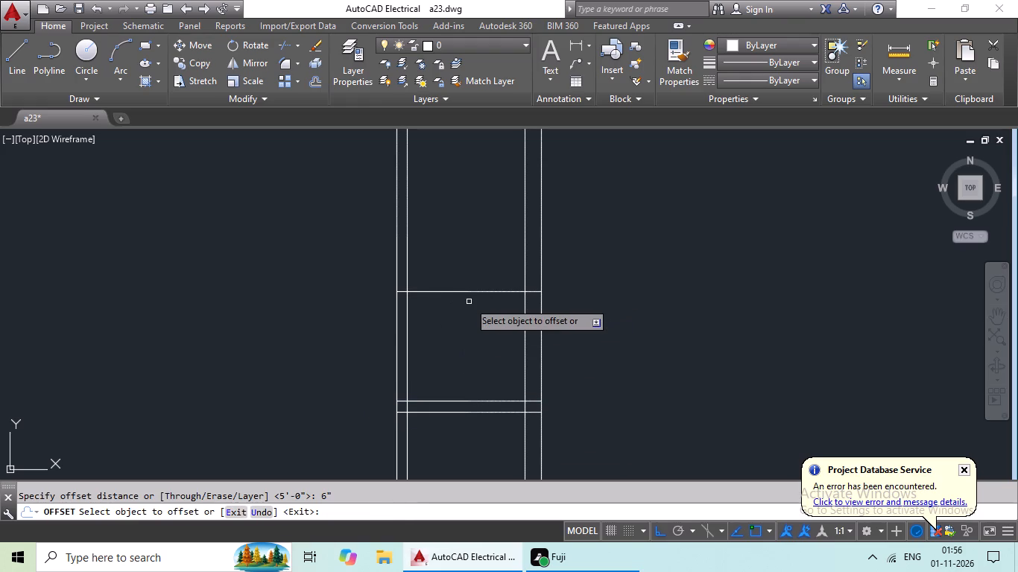
left_click(473, 291)
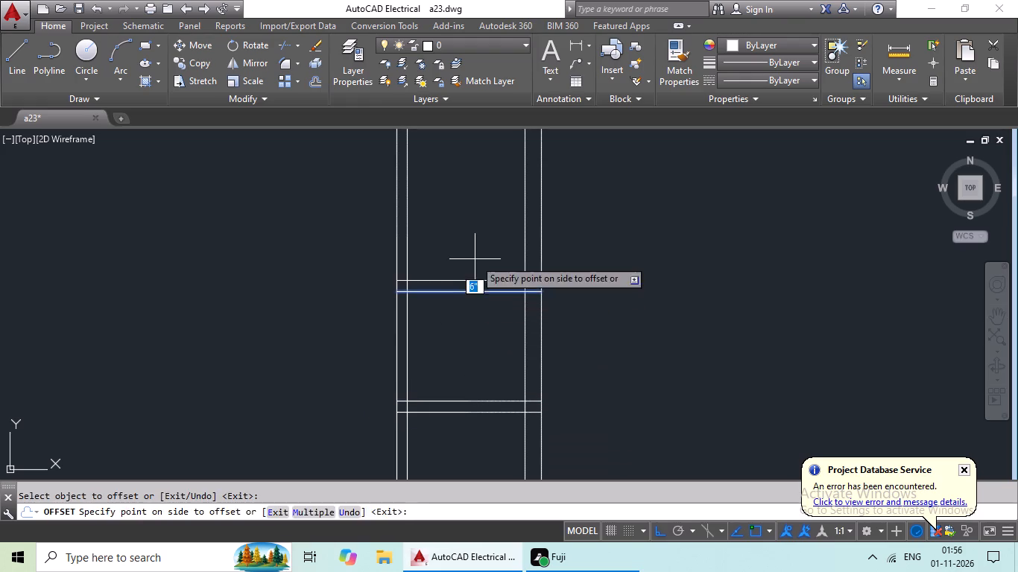
left_click(475, 259)
scroll(479, 290, "down", 3)
middle_click_drag(481, 301, 474, 305)
key("Escape")
key("Escape")
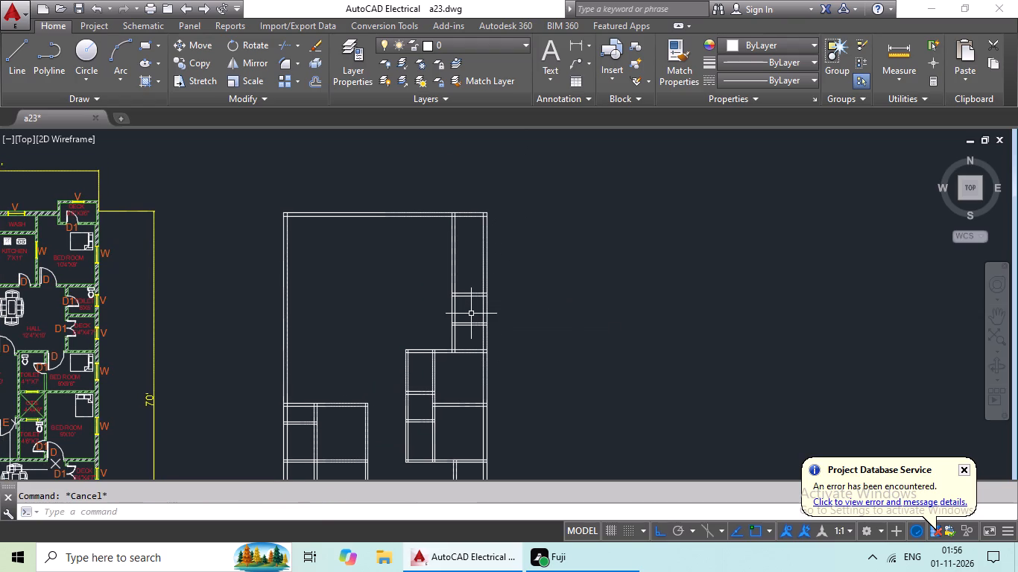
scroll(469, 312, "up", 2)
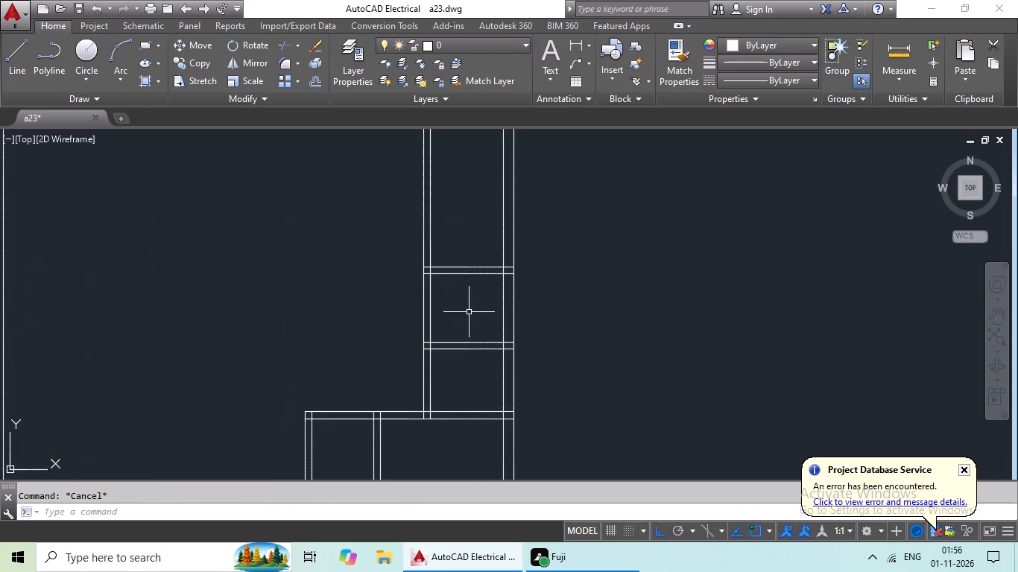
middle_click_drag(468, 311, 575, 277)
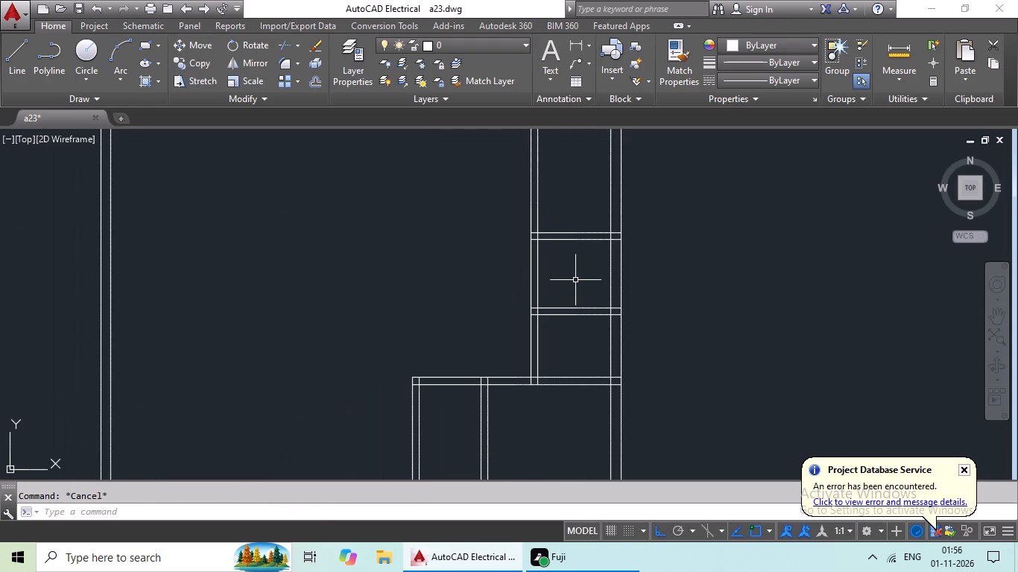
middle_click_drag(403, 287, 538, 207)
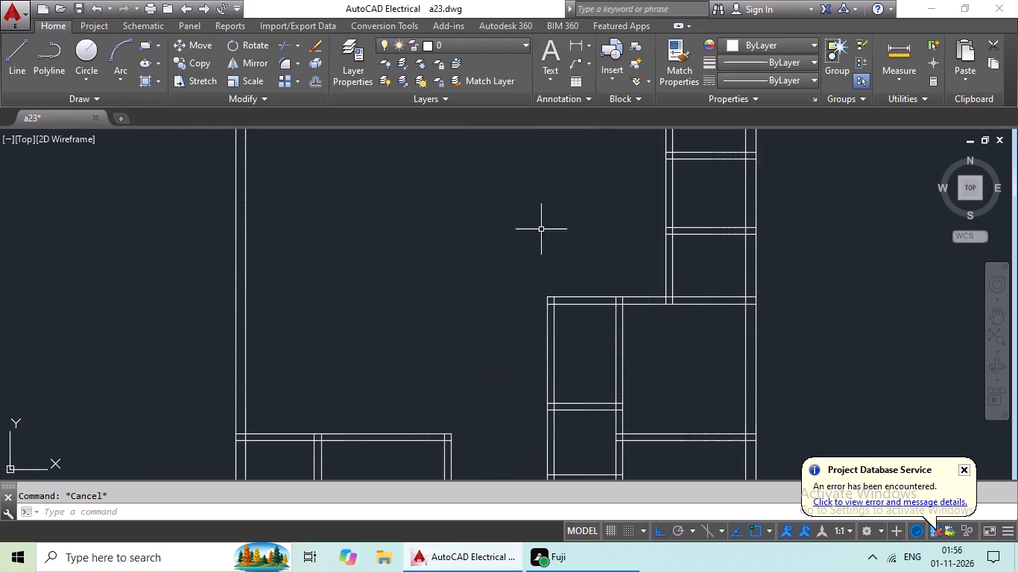
Examine the redrawn walls beside the reference first floor plan to locate the next partition.
scroll(537, 235, "down", 2)
middle_click_drag(539, 234, 504, 255)
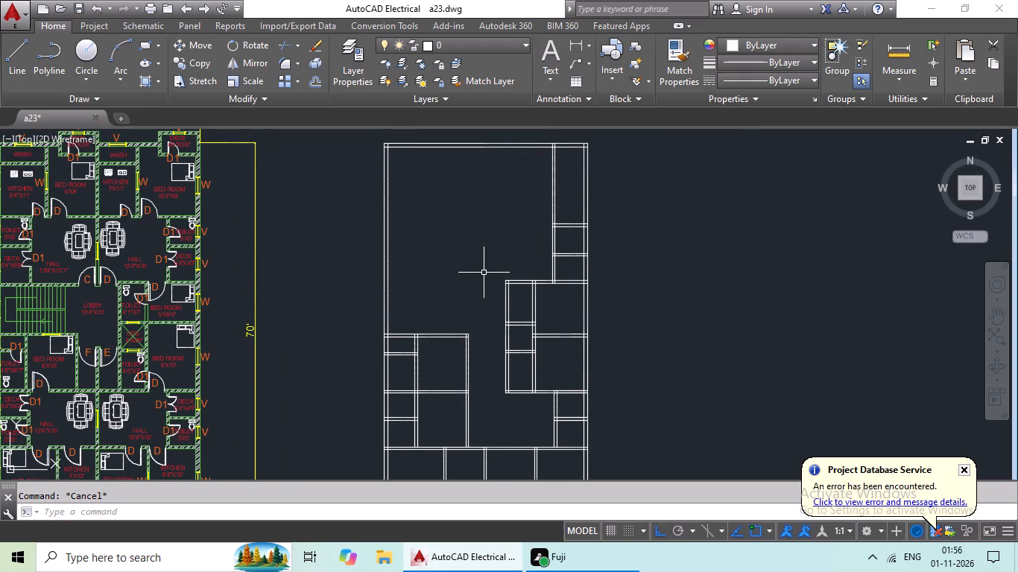
middle_click_drag(483, 273, 503, 226)
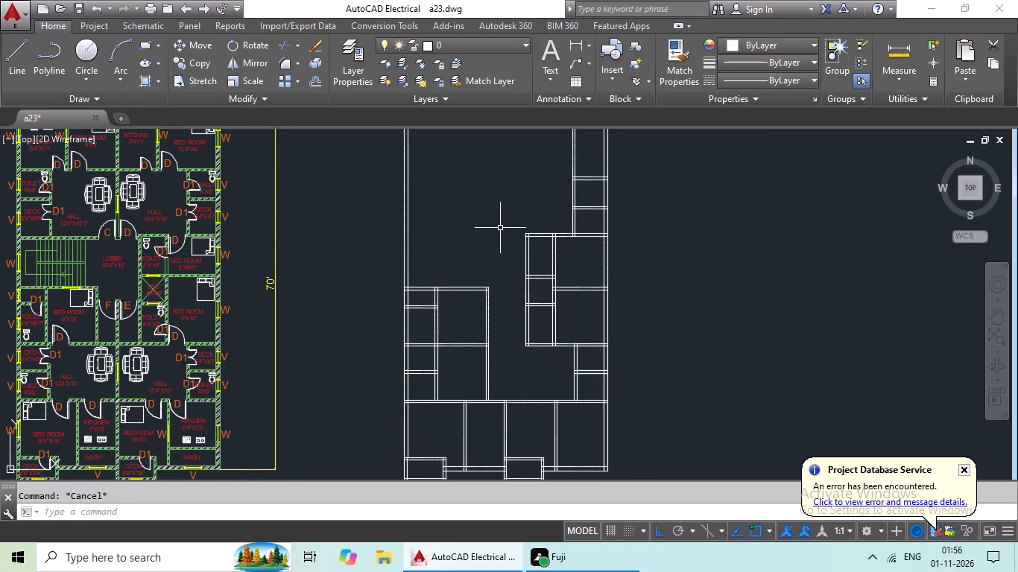
middle_click_drag(455, 242, 438, 266)
scroll(436, 263, "down", 1)
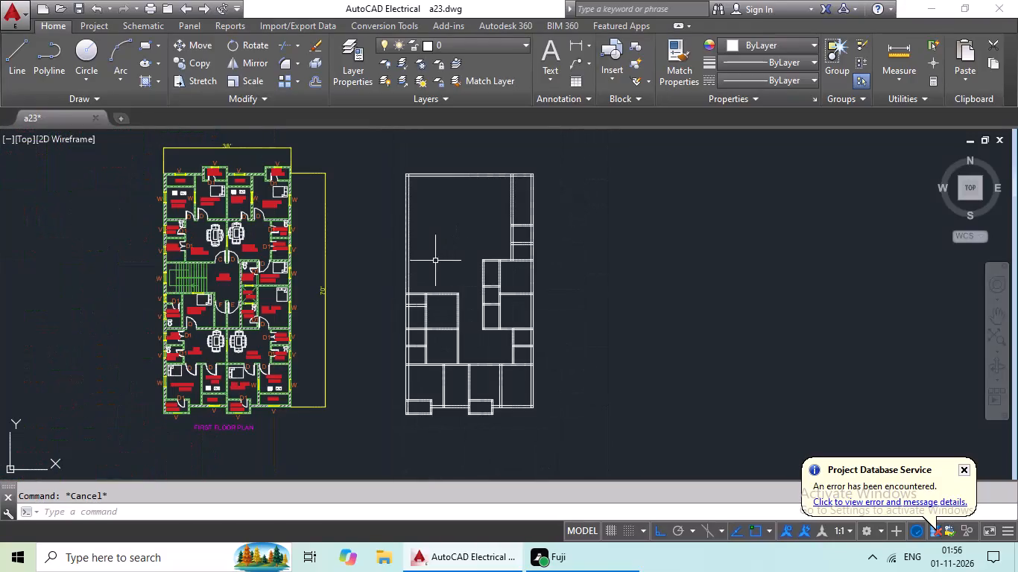
middle_click_drag(425, 237, 362, 293)
key("Escape")
key("Escape")
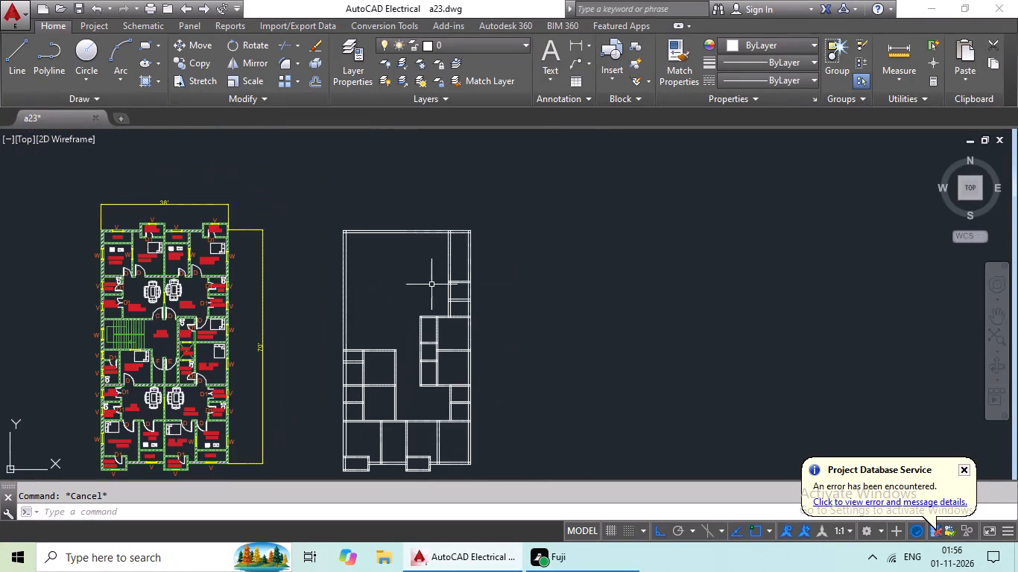
key("Escape")
key("Escape")
middle_click_drag(387, 269, 329, 356)
key("Escape")
key("Escape")
key("Escape")
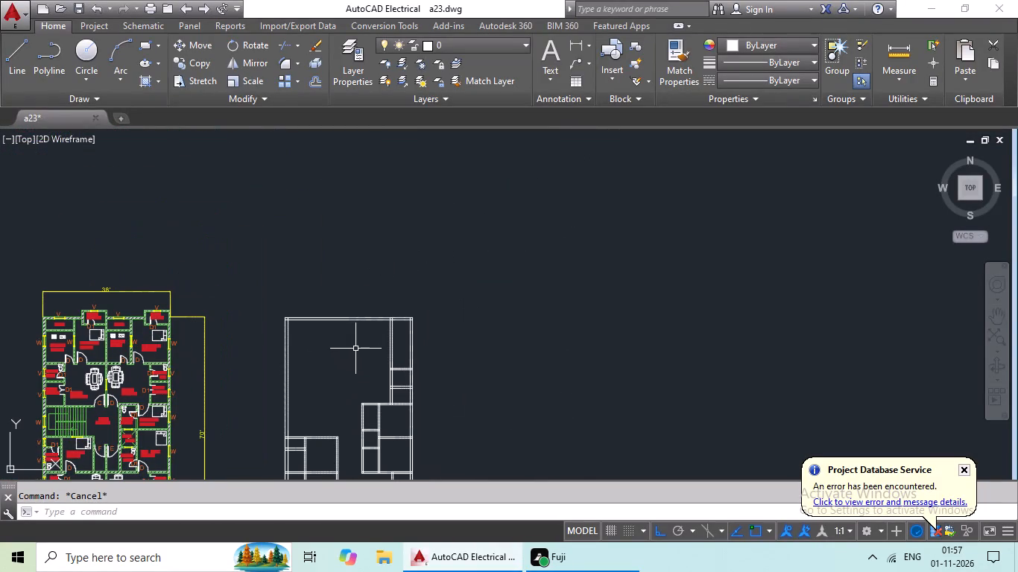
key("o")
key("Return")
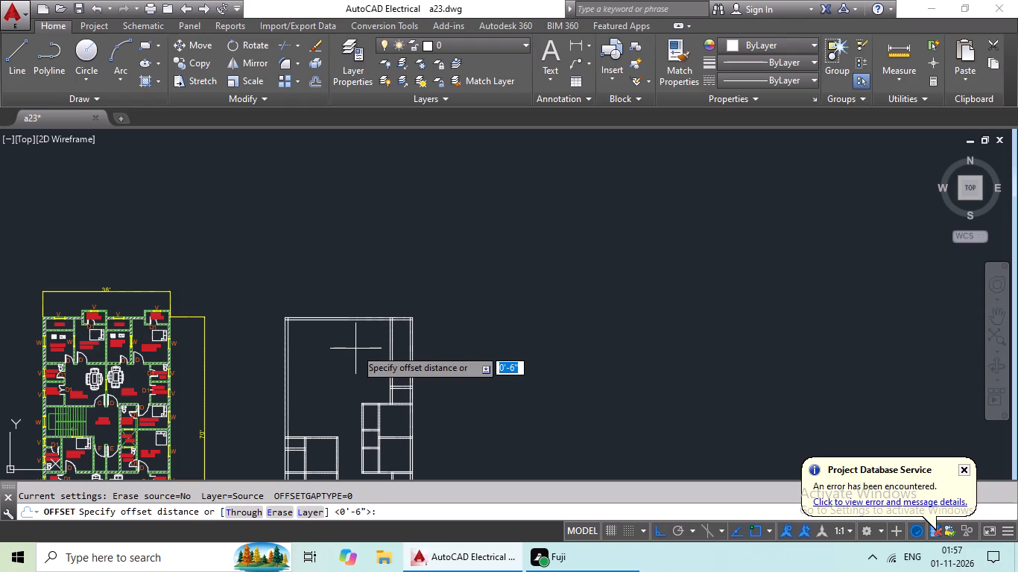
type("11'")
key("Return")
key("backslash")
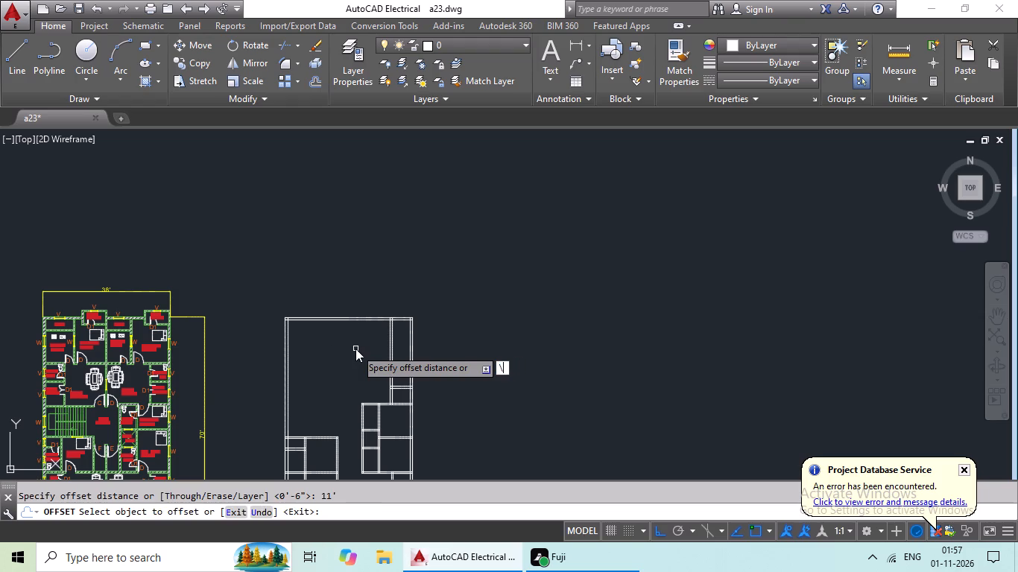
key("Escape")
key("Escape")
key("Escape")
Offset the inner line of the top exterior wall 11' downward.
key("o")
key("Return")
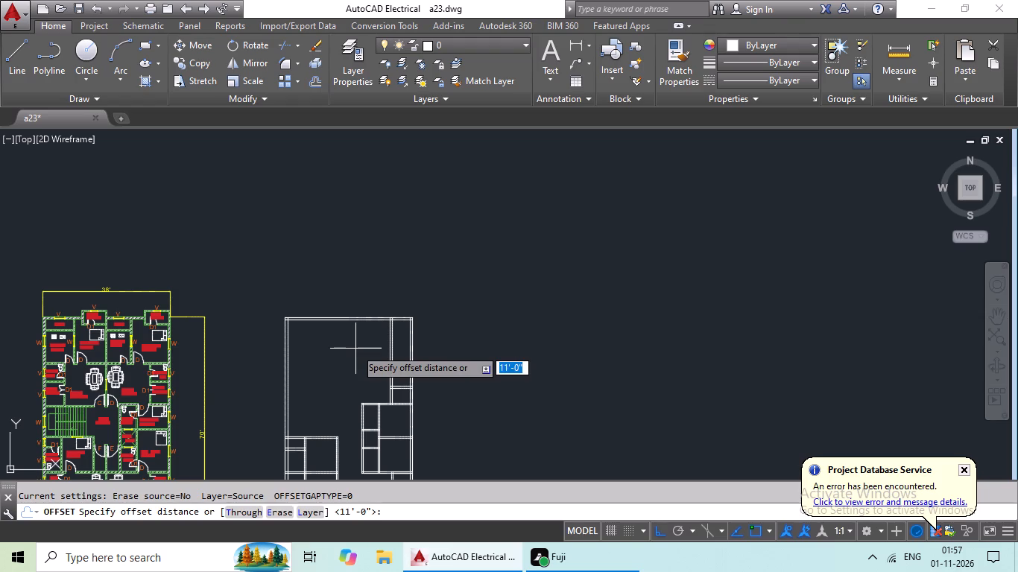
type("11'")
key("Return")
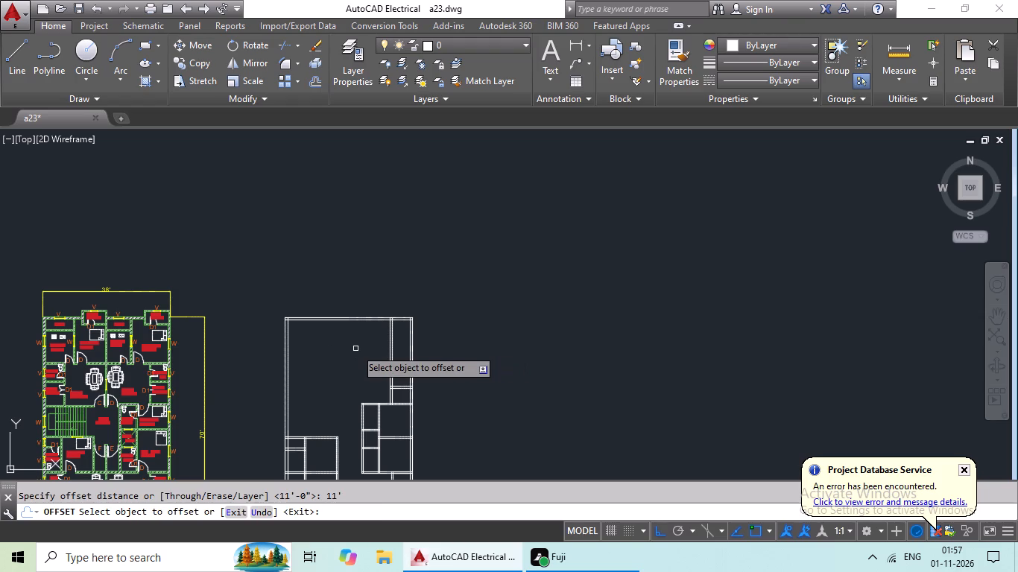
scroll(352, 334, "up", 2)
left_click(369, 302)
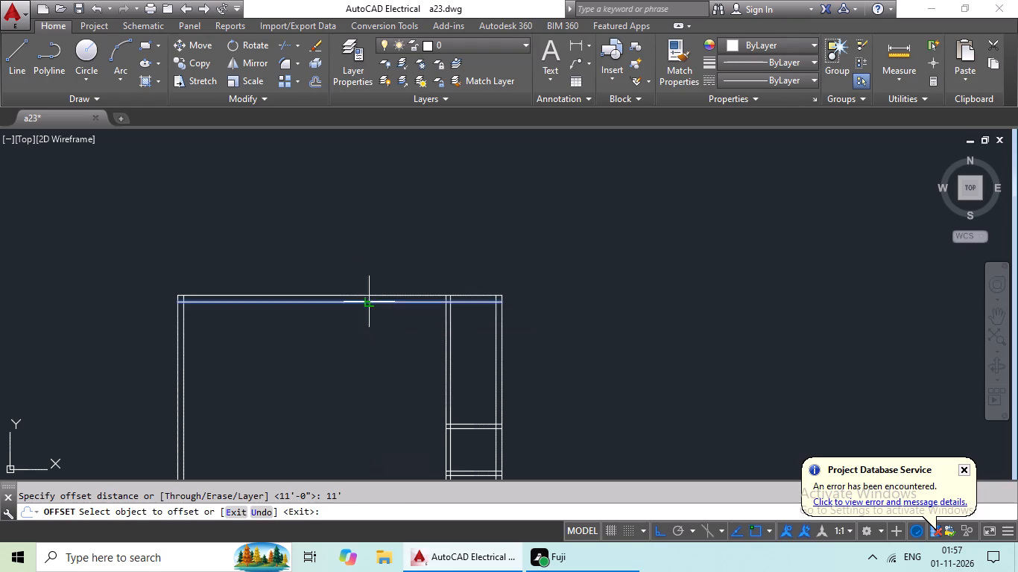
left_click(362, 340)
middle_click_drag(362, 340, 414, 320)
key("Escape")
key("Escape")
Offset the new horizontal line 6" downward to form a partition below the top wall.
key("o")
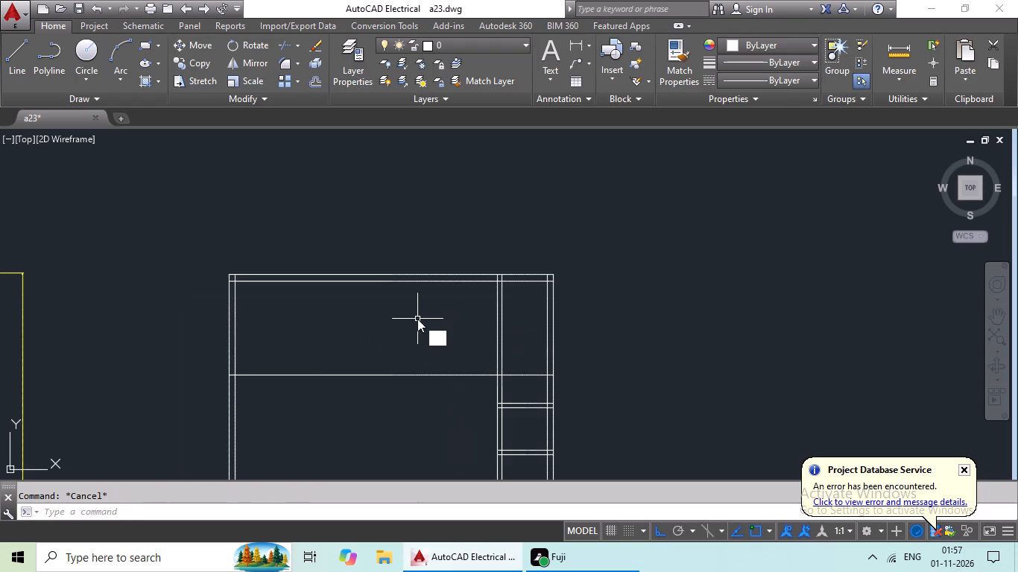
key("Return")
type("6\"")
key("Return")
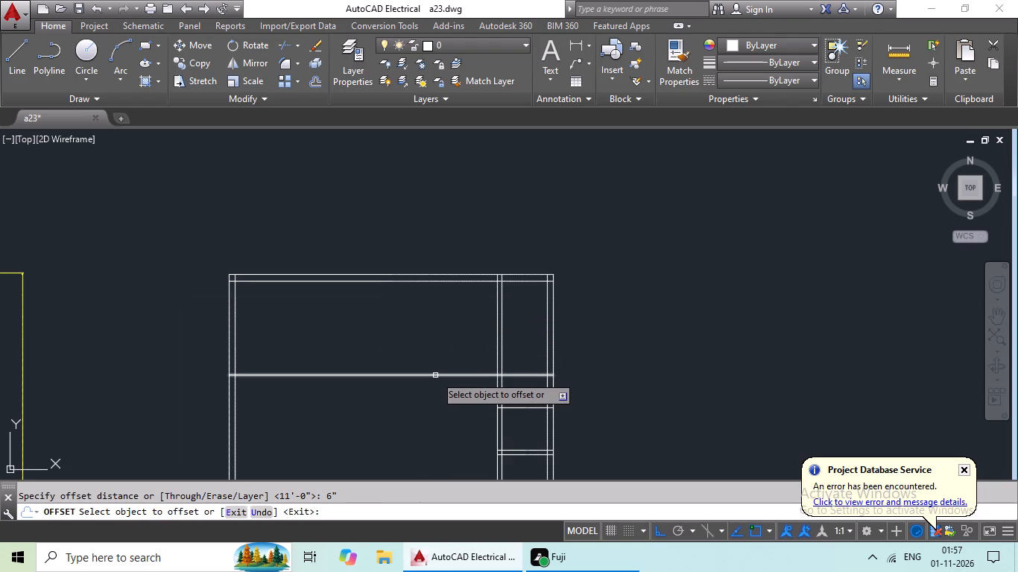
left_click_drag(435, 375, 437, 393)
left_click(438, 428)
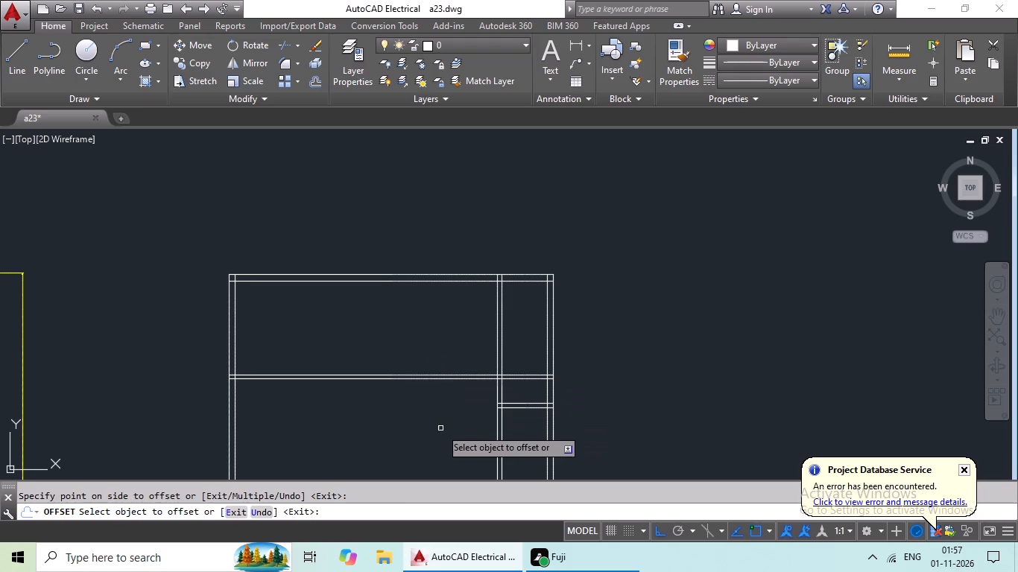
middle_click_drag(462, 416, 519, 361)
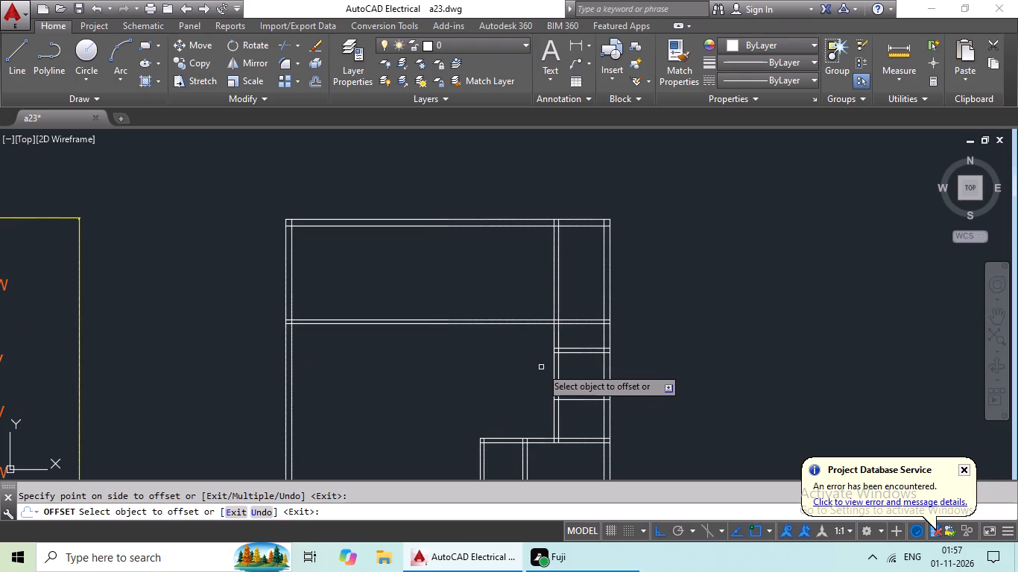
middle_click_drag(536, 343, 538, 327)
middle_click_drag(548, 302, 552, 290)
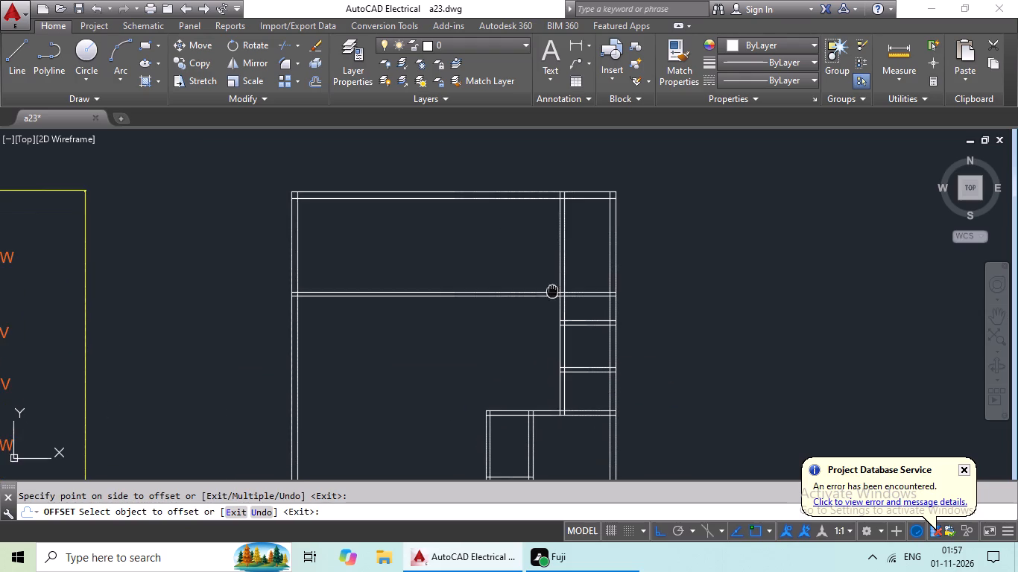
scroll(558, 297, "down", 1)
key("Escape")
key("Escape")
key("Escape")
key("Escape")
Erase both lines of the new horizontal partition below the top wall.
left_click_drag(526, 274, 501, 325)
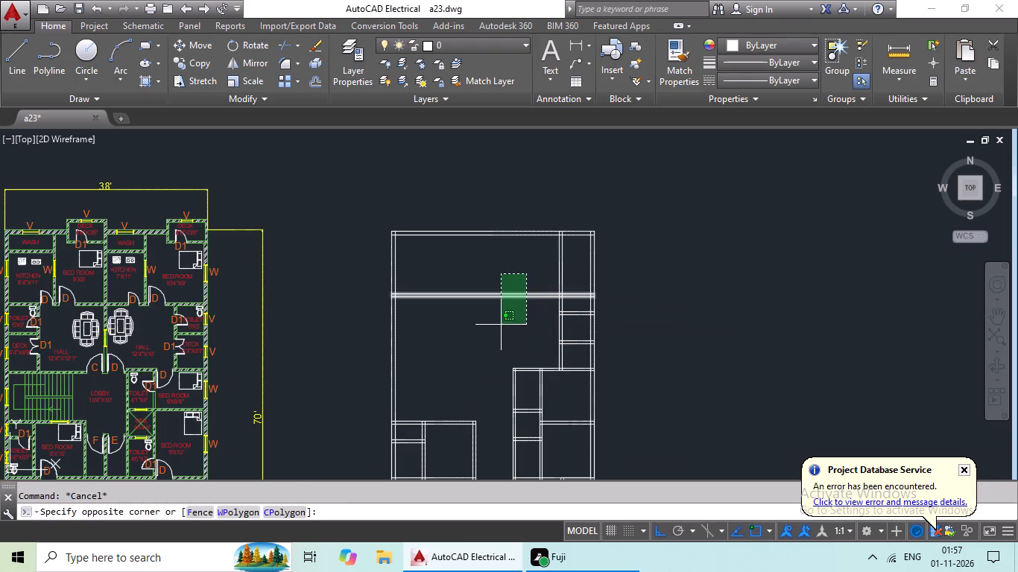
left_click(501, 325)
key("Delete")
Compare the open area in the upper half of the redrawn plan with the reference plan's hall, lobby and staircase.
scroll(498, 325, "down", 3)
scroll(492, 337, "up", 2)
middle_click_drag(492, 337, 499, 332)
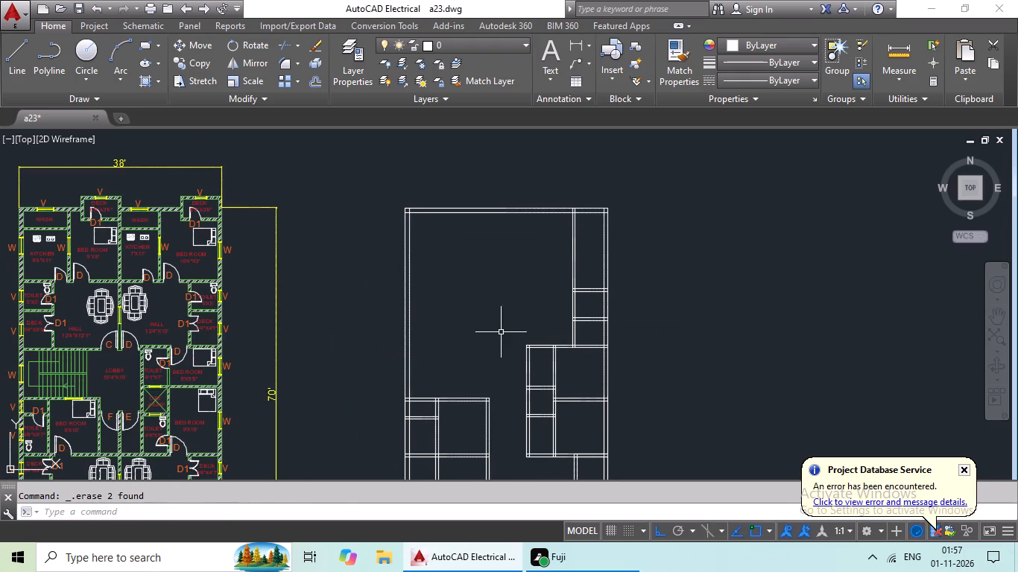
middle_click(610, 281)
middle_click_drag(522, 293, 609, 276)
scroll(585, 314, "up", 1)
middle_click_drag(585, 314, 652, 288)
key("Escape")
key("Escape")
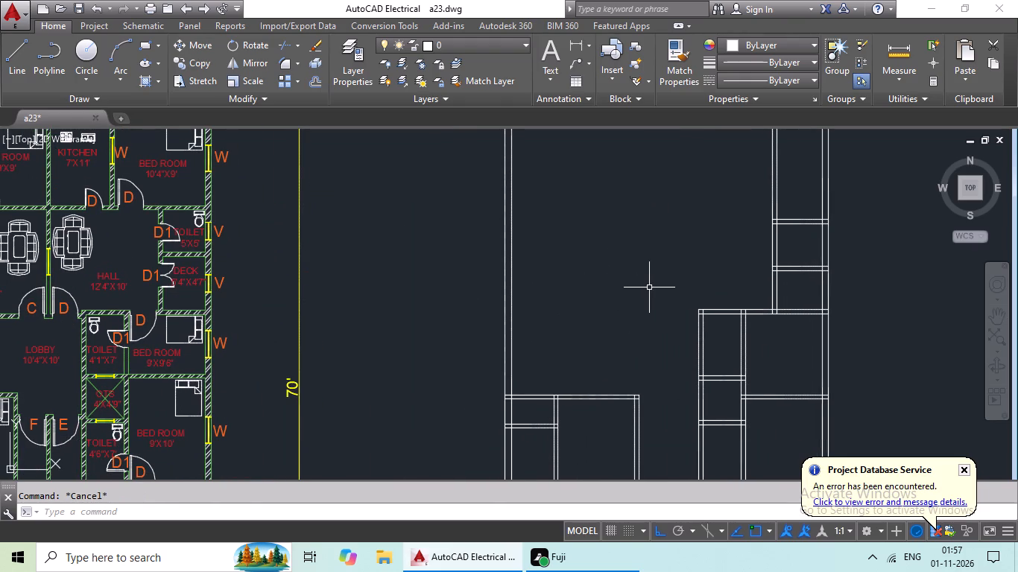
key("Escape")
key("Escape")
key("Escape")
middle_click_drag(683, 282, 616, 296)
key("Escape")
key("Escape")
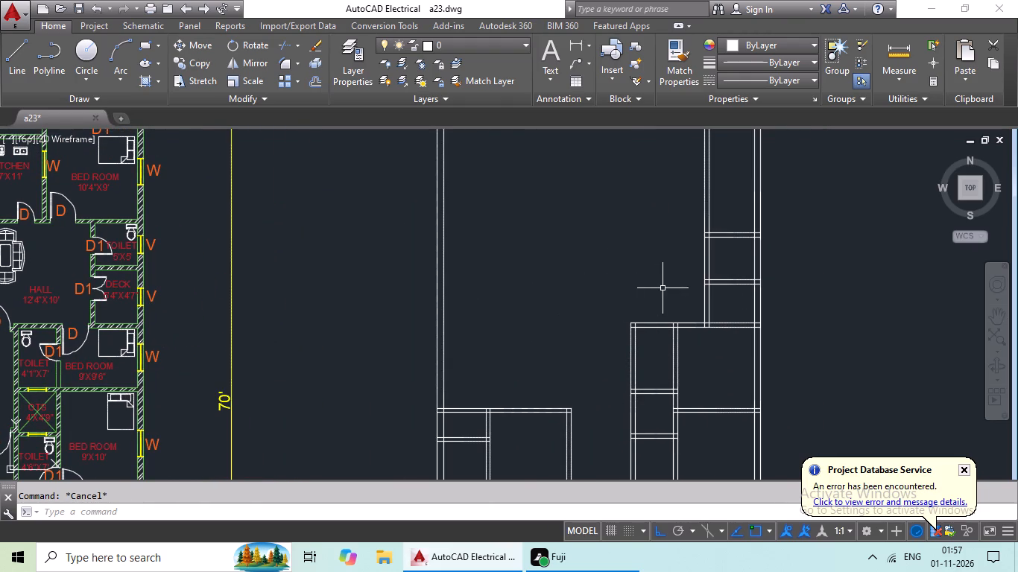
key("Escape")
key("Escape")
key("Escape")
key("Escape")
key("Escape")
key("Escape")
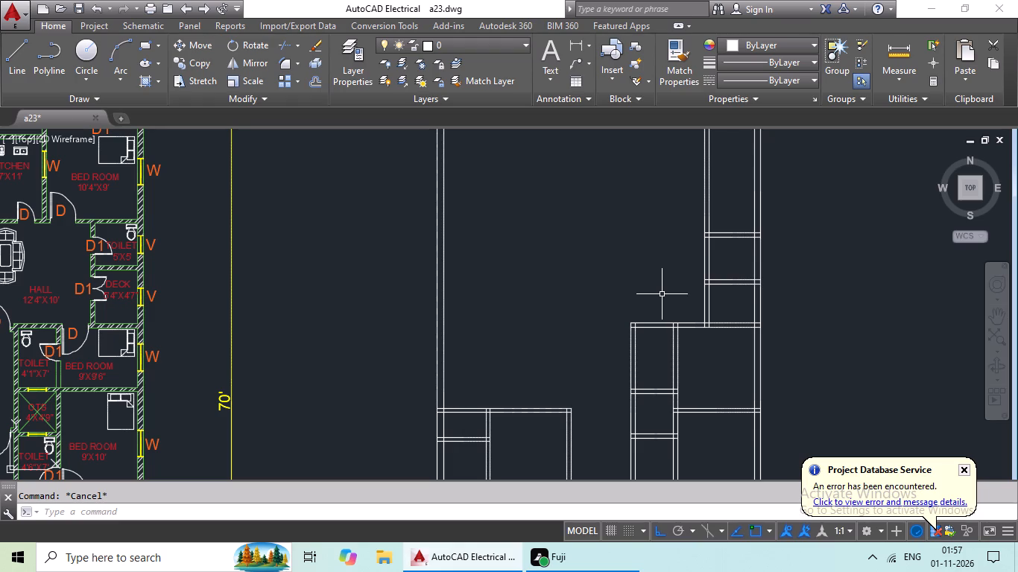
key("Escape")
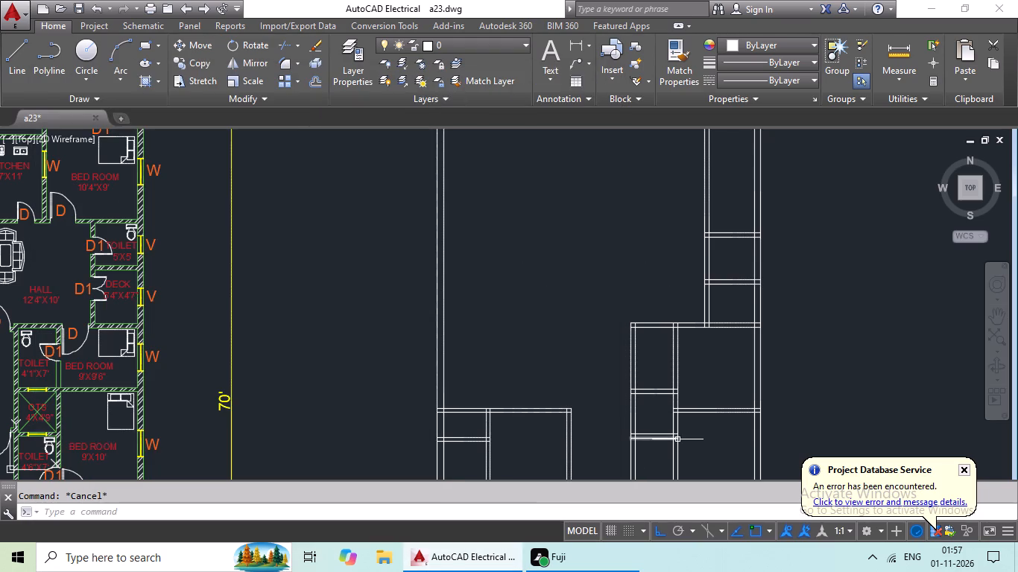
scroll(595, 305, "down", 1)
middle_click_drag(575, 305, 479, 311)
middle_click_drag(481, 311, 564, 300)
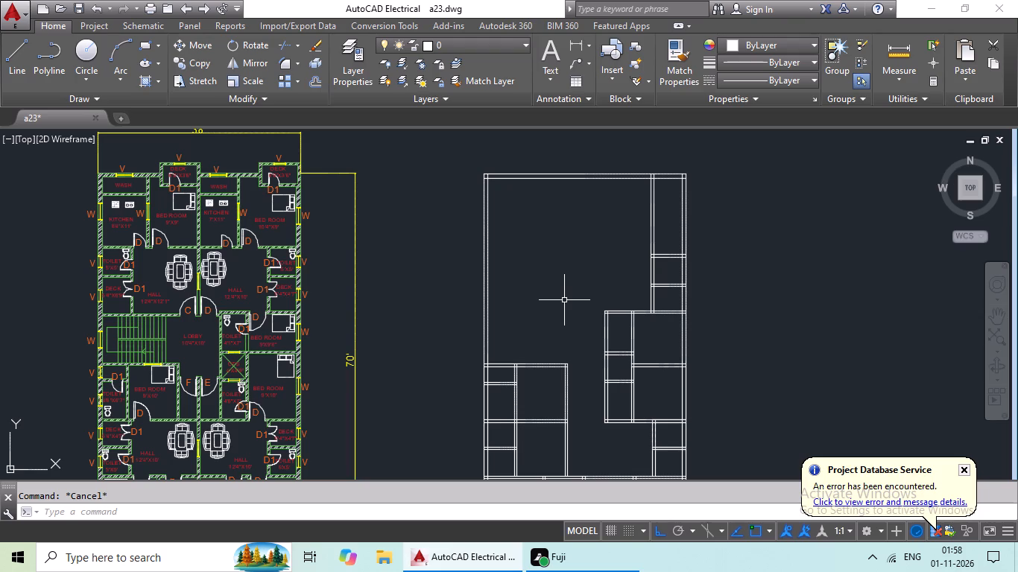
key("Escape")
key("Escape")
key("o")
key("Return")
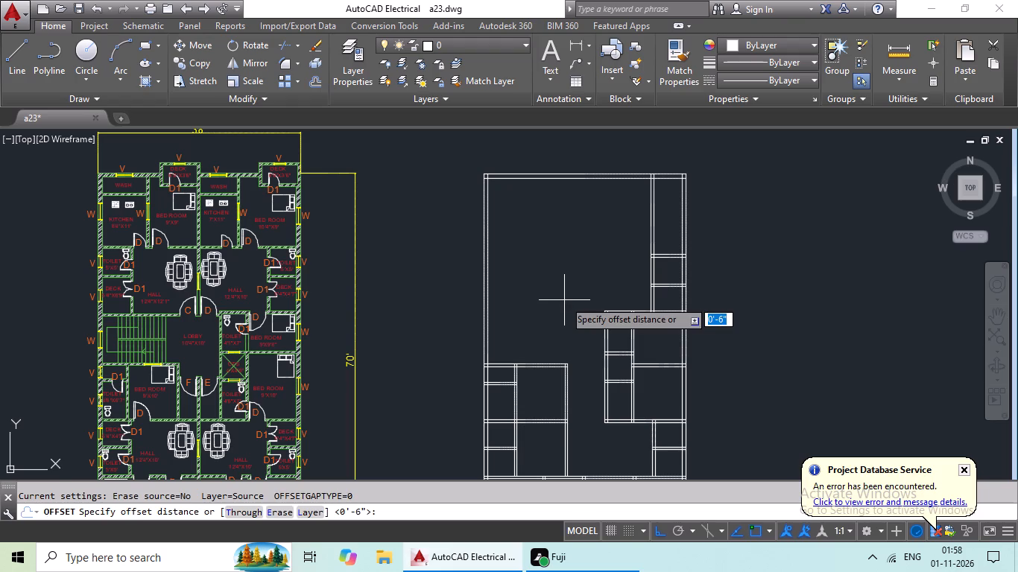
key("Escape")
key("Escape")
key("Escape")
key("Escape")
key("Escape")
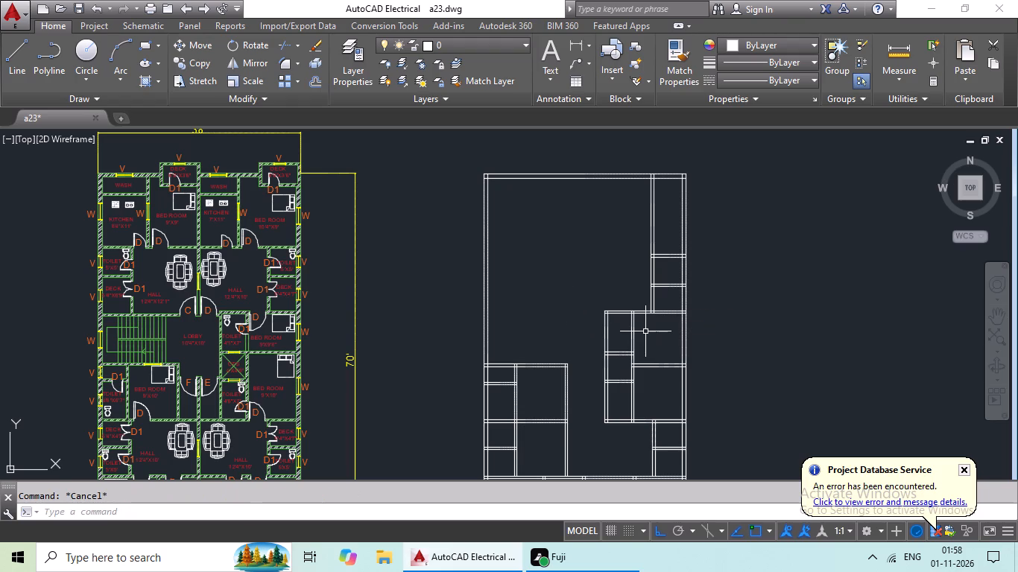
Draw a horizontal line from the central room block's left wall, just below its upper corner, to the left exterior wall's outer line.
scroll(611, 339, "up", 1)
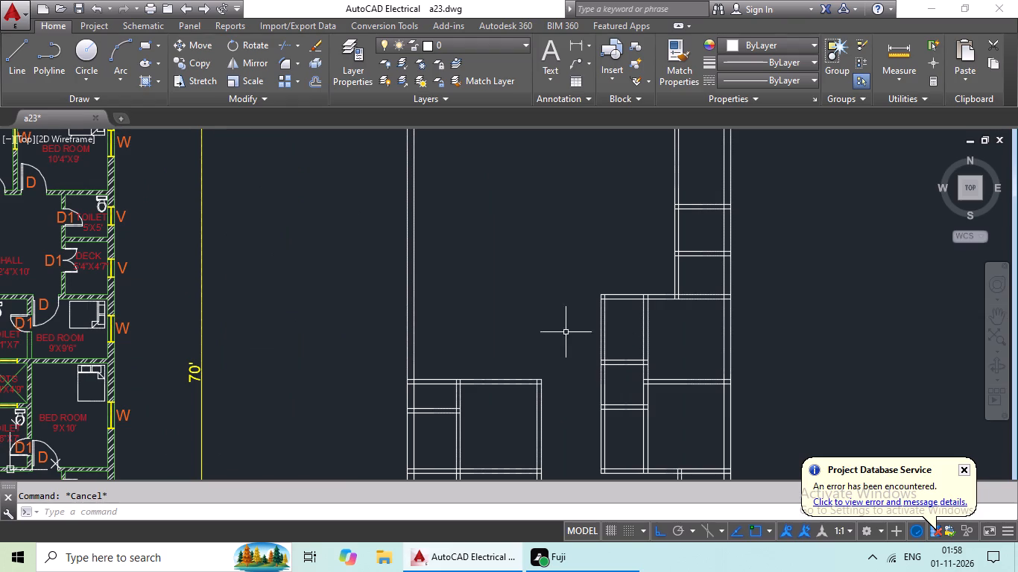
left_click(10, 60)
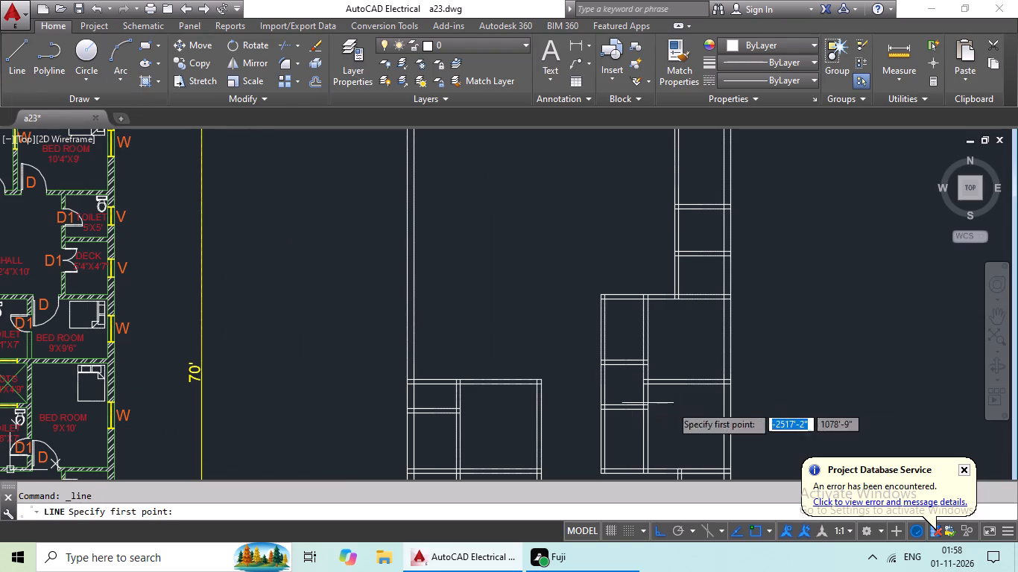
scroll(608, 323, "up", 2)
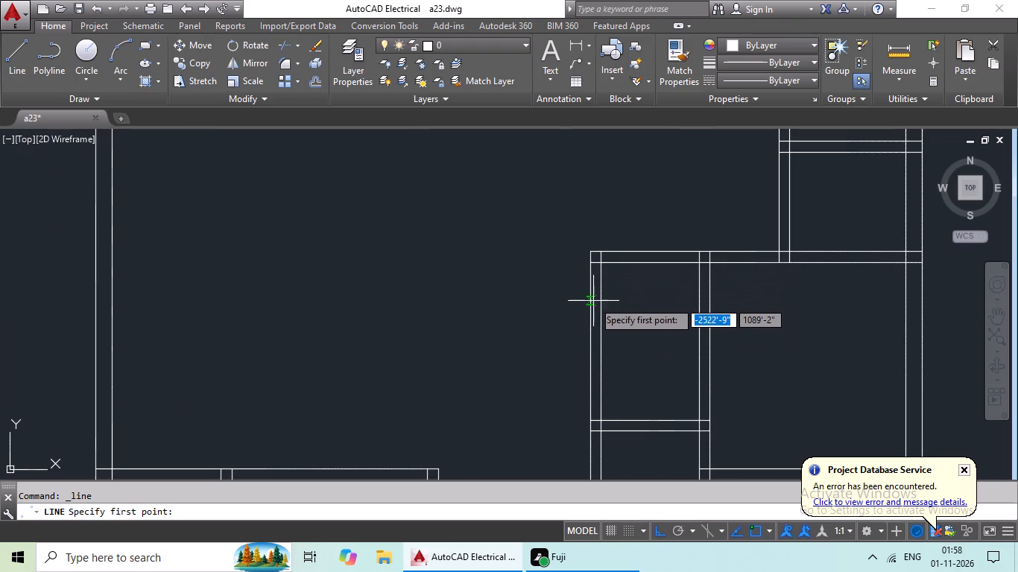
left_click(589, 303)
middle_click_drag(449, 308, 640, 312)
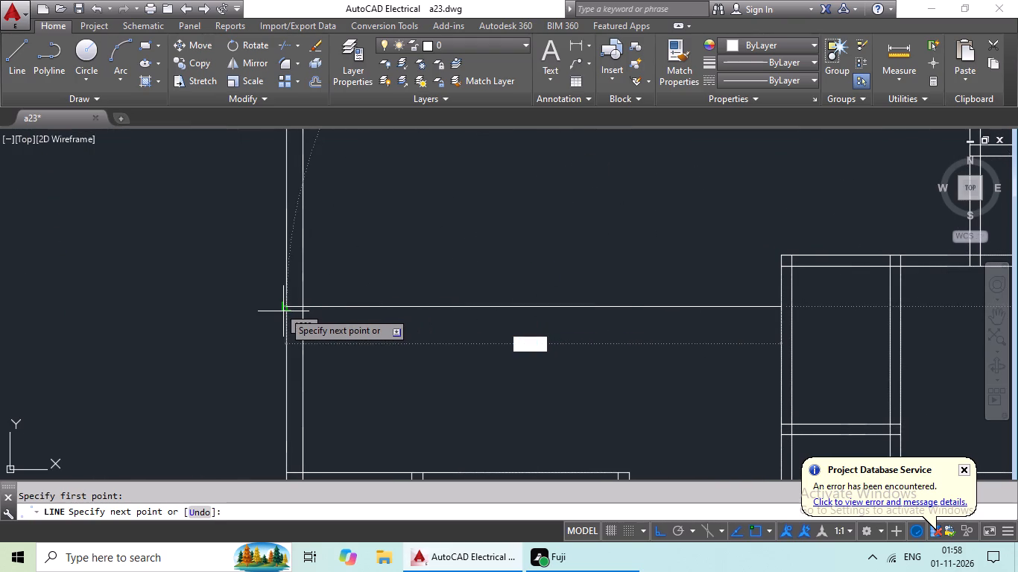
left_click(285, 305)
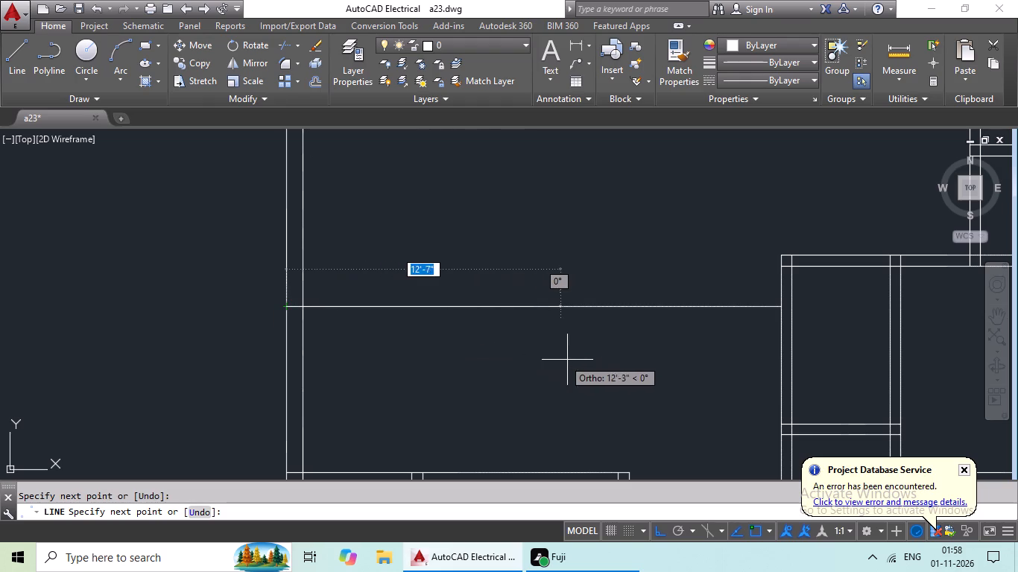
key("Escape")
key("Escape")
key("Escape")
key("Escape")
Offset the new horizontal line 6" downward to form the partition reaching the left exterior wall.
scroll(639, 365, "down", 2)
middle_click_drag(643, 358, 571, 344)
scroll(580, 352, "up", 1)
key("Escape")
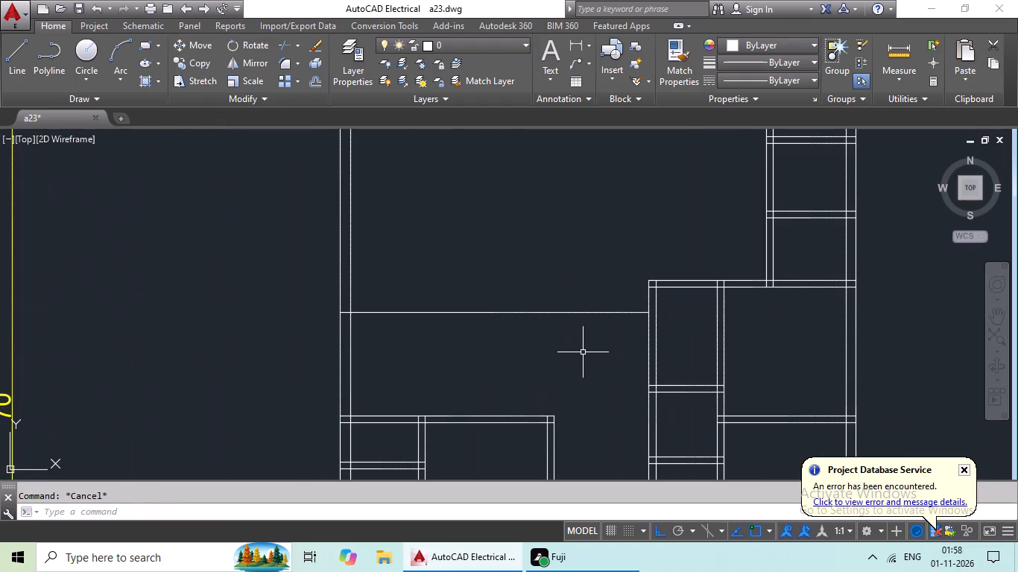
key("Escape")
key("o")
key("Return")
type("6\"")
key("Return")
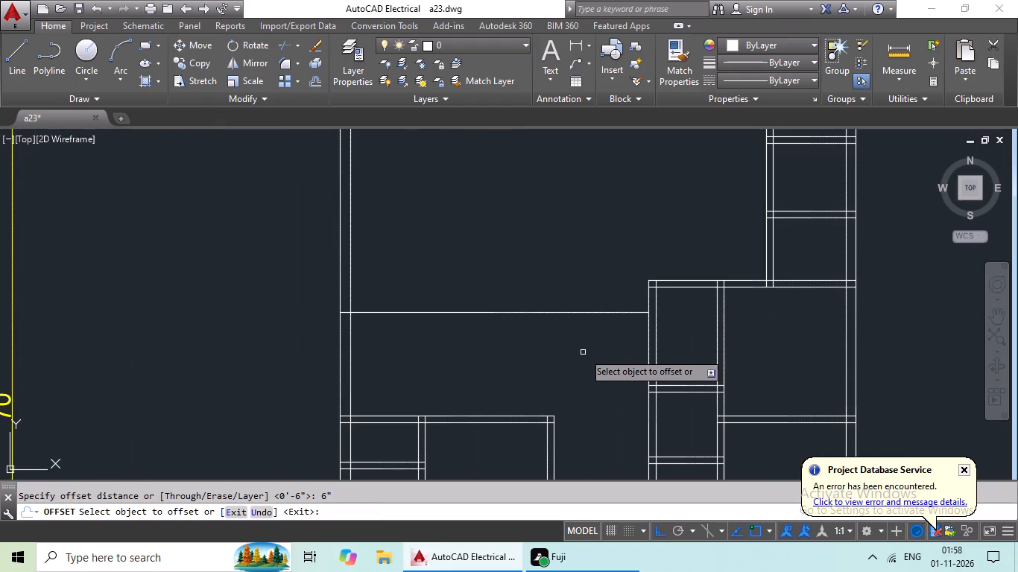
left_click_drag(631, 313, 628, 331)
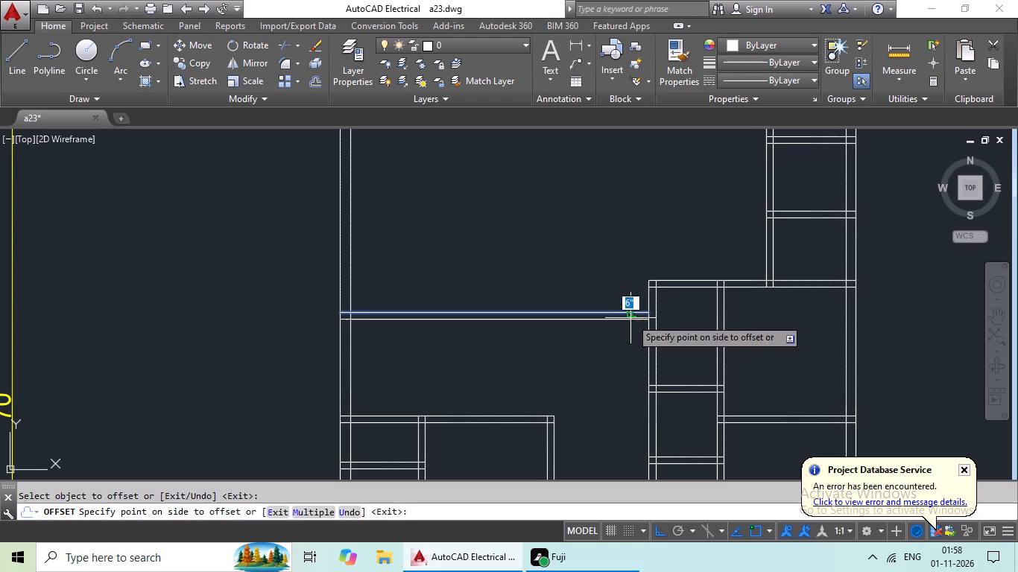
left_click_drag(628, 331, 626, 340)
left_click(625, 341)
middle_click_drag(627, 342, 654, 323)
key("Escape")
key("Escape")
middle_click_drag(559, 335, 484, 405)
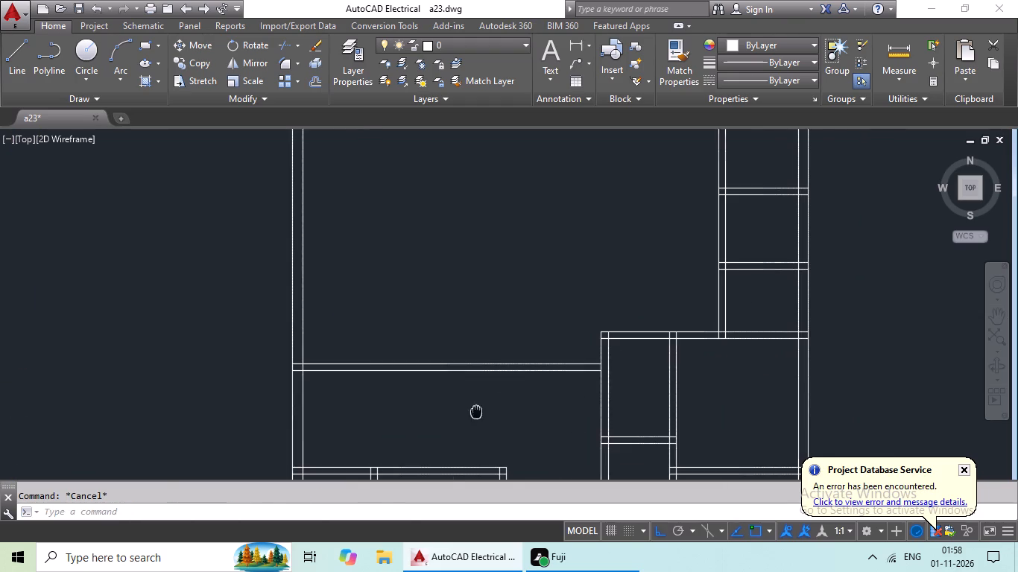
Erase the double-line vertical partition and the two short cross walls beside the right exterior wall in the plan's upper half.
scroll(500, 305, "down", 1)
middle_click_drag(500, 303, 495, 340)
key("Escape")
scroll(669, 320, "up", 2)
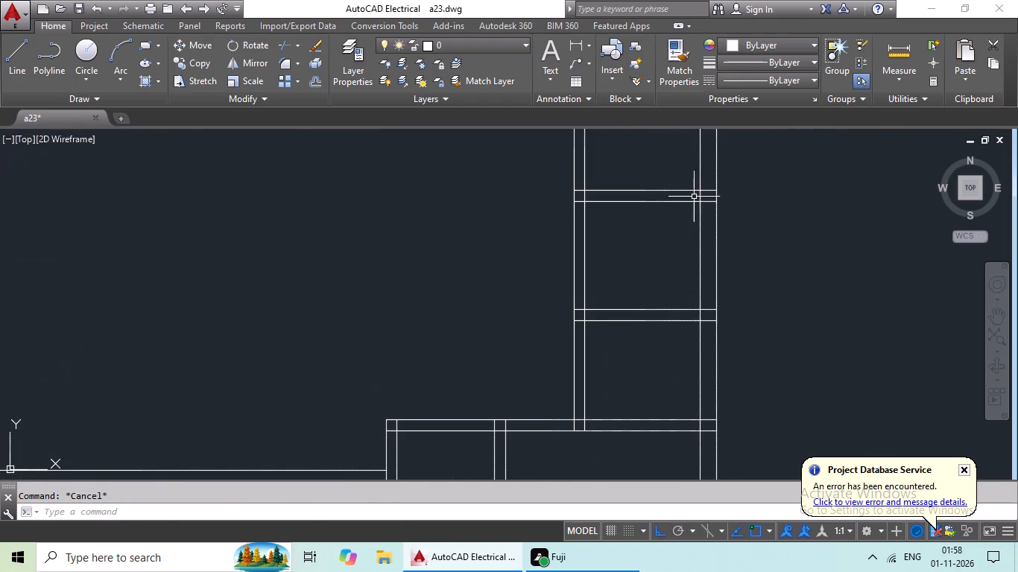
left_click_drag(658, 170, 512, 322)
scroll(537, 329, "down", 2)
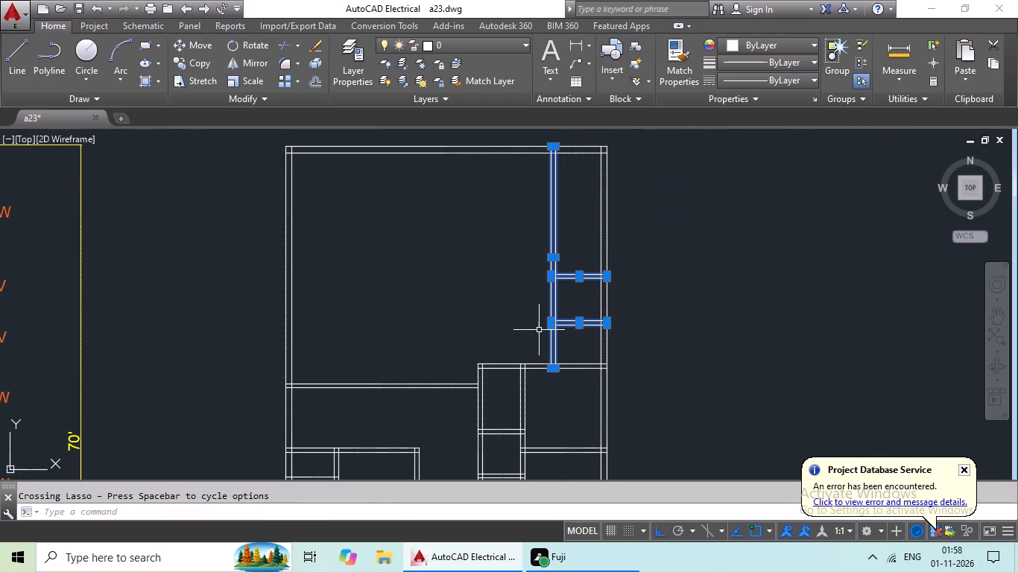
key("Delete")
key("Escape")
key("Escape")
key("Escape")
key("Escape")
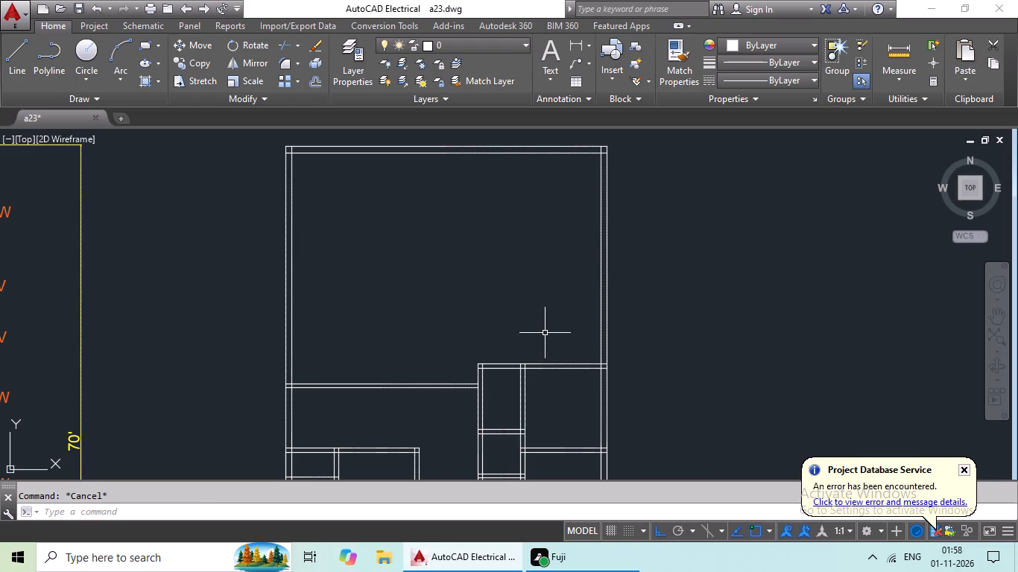
Offset the left exterior wall's inner line 5'4" into the plan.
key("o")
key("Return")
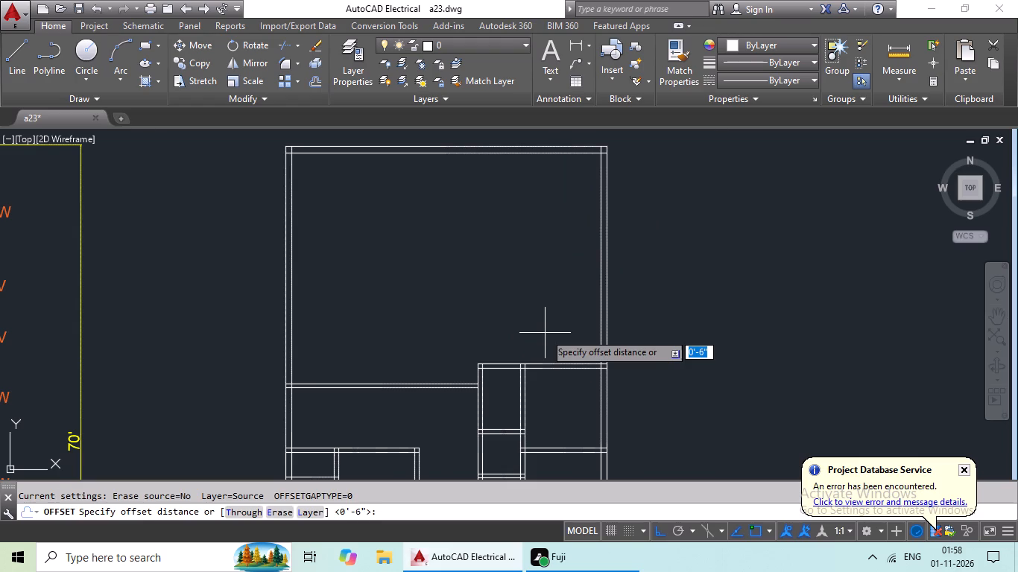
type("5'4\"")
key("Return")
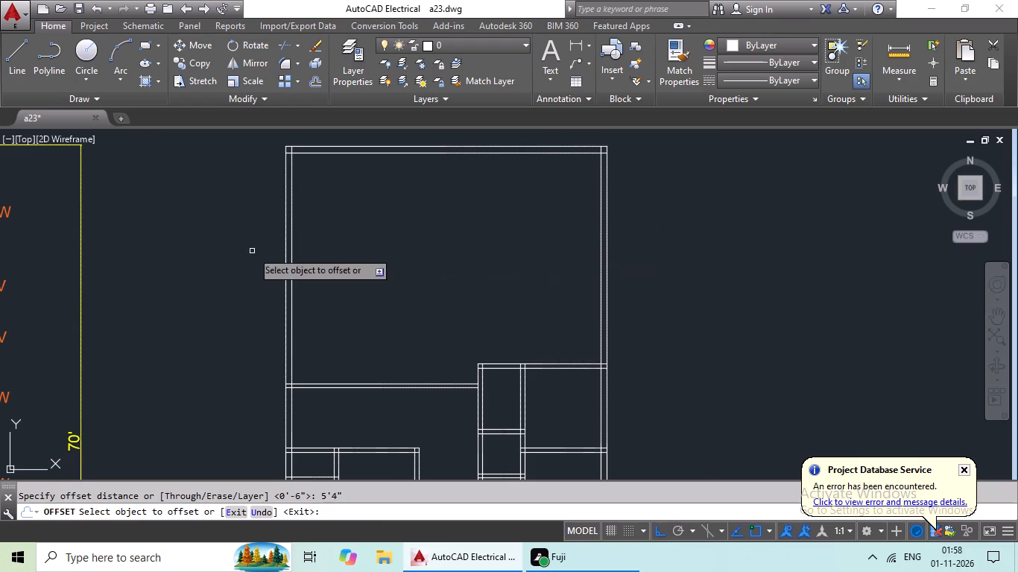
left_click_drag(291, 292, 298, 292)
left_click(338, 282)
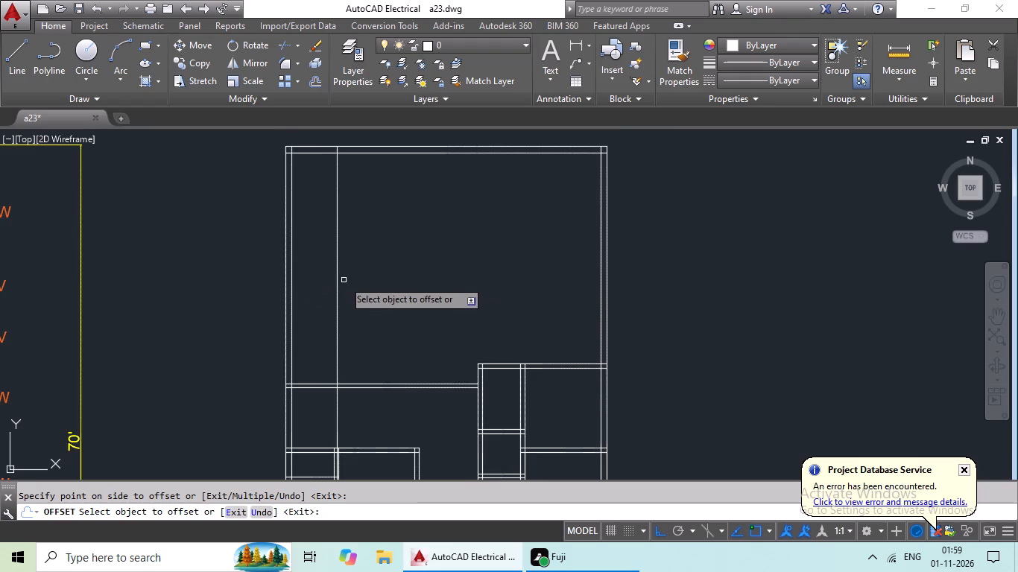
middle_click_drag(344, 280, 388, 216)
key("Escape")
key("Escape")
Trim the new vertical line within the lower-left rooms' top wall and erase its remaining piece below that wall.
type("TY")
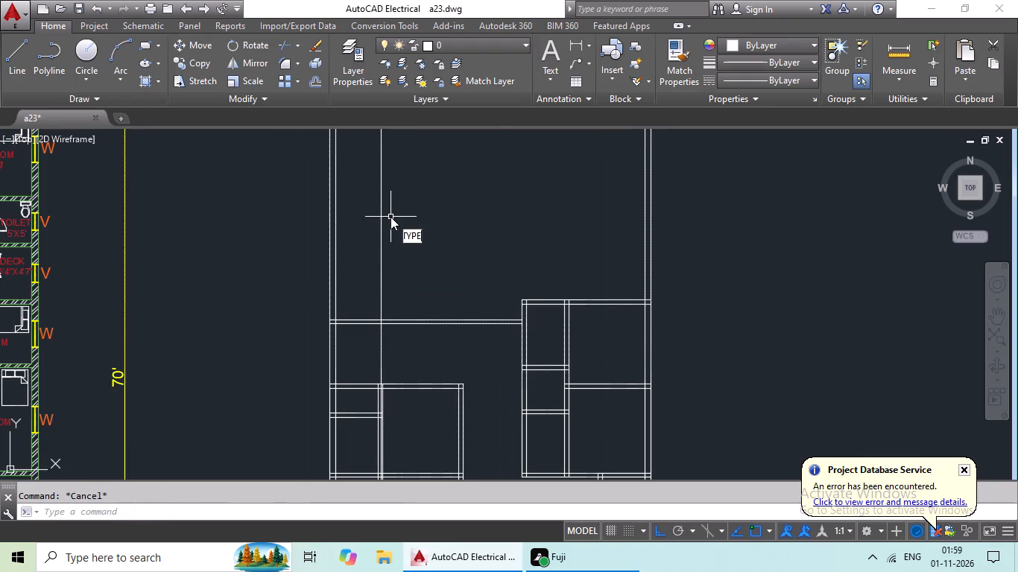
key("Escape")
key("Escape")
type("TR")
key("space")
key("space")
scroll(366, 430, "up", 4)
middle_click_drag(431, 247, 424, 343)
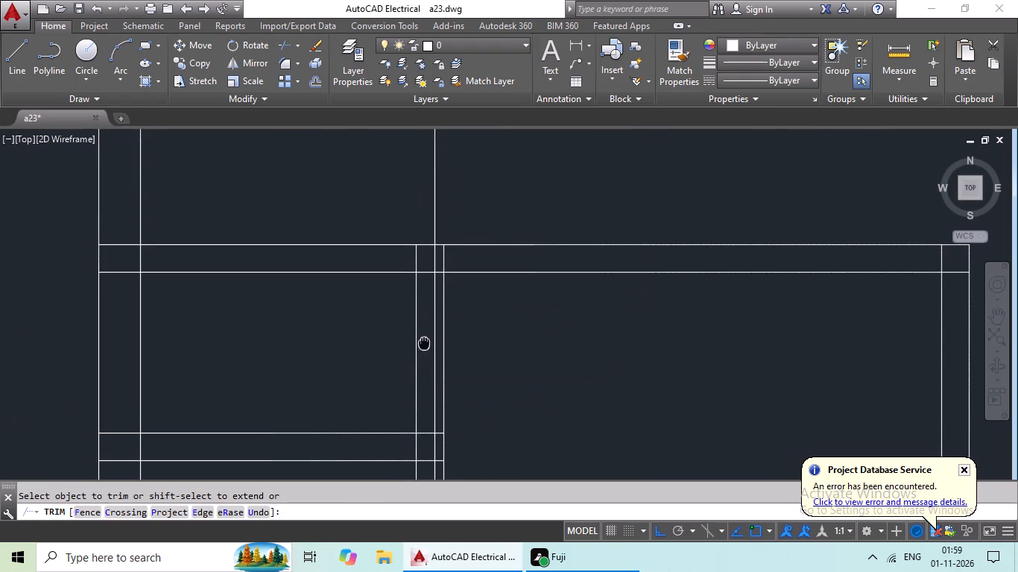
middle_click_drag(424, 343, 424, 342)
left_click(434, 264)
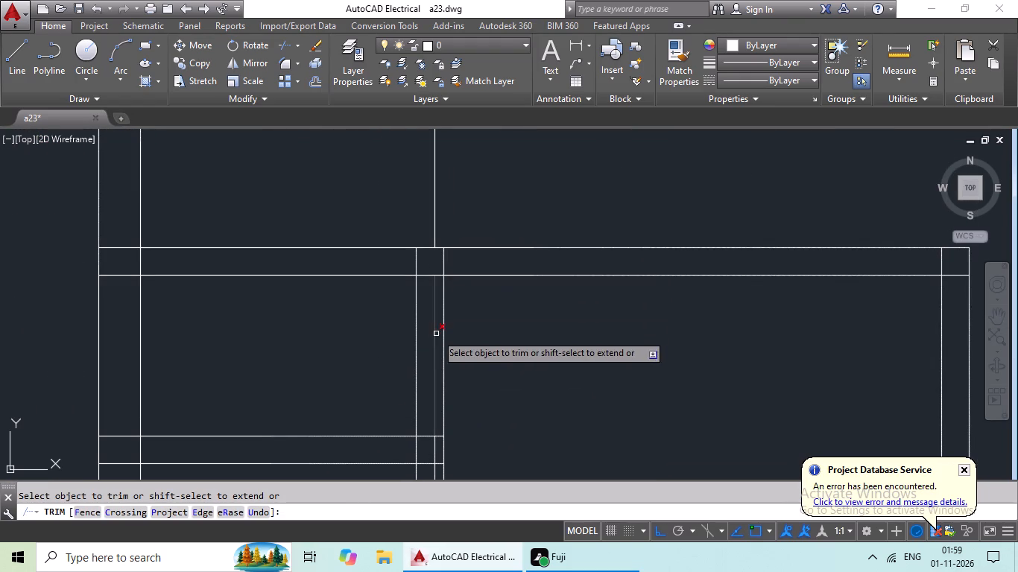
key("Escape")
scroll(436, 343, "up", 2)
left_click(427, 354)
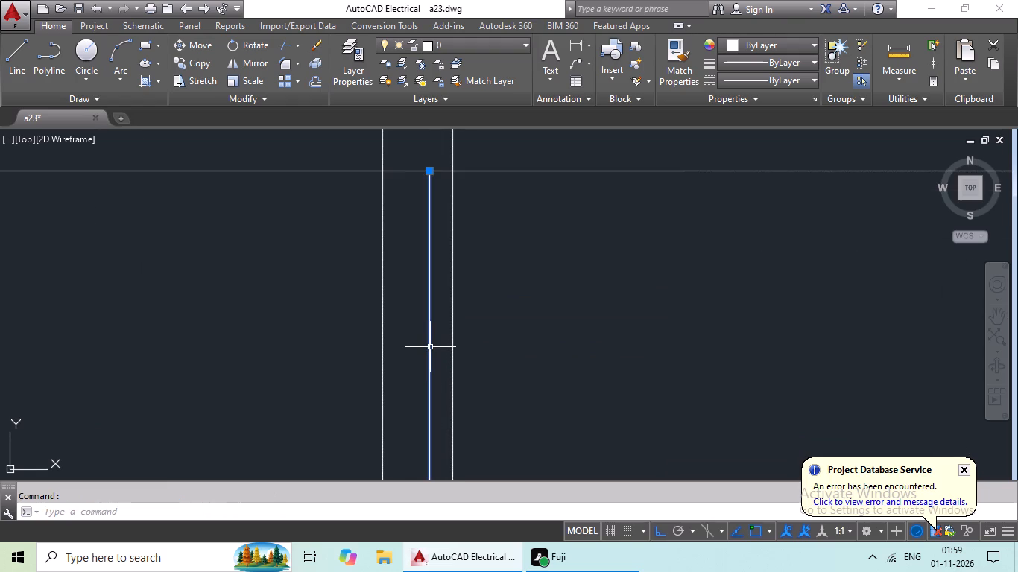
key("Delete")
Trim the new vertical line between the lower-left rooms' top wall and the horizontal partition above it.
scroll(461, 336, "down", 5)
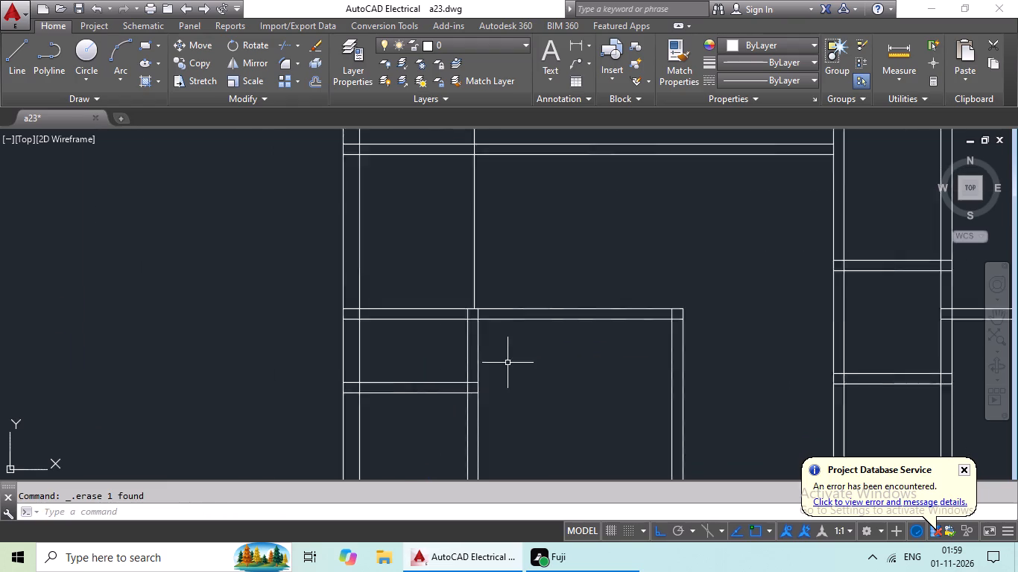
scroll(566, 283, "down", 2)
middle_click_drag(566, 282, 532, 304)
scroll(525, 311, "up", 1)
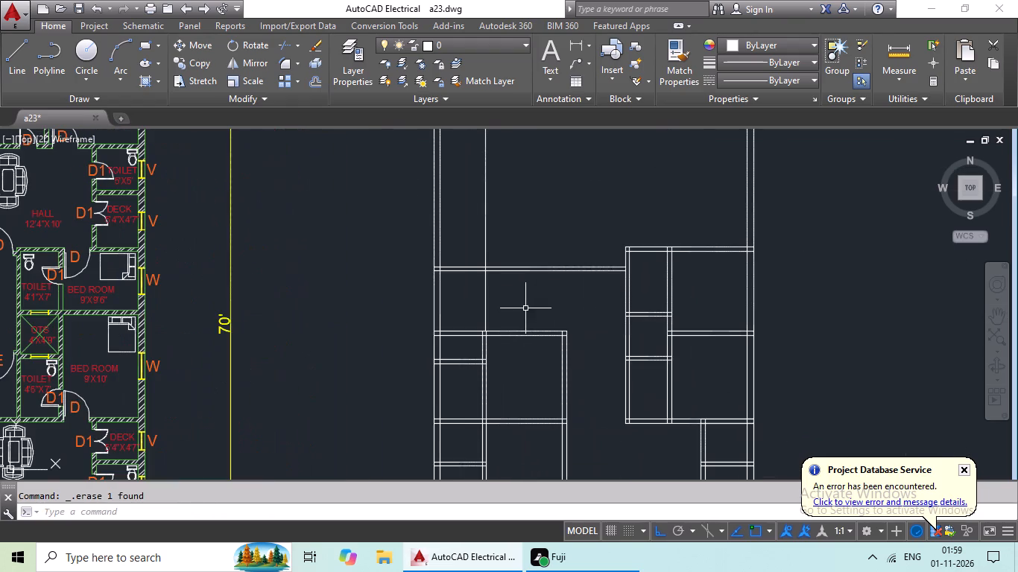
middle_click_drag(522, 302, 467, 322)
key("Escape")
key("Escape")
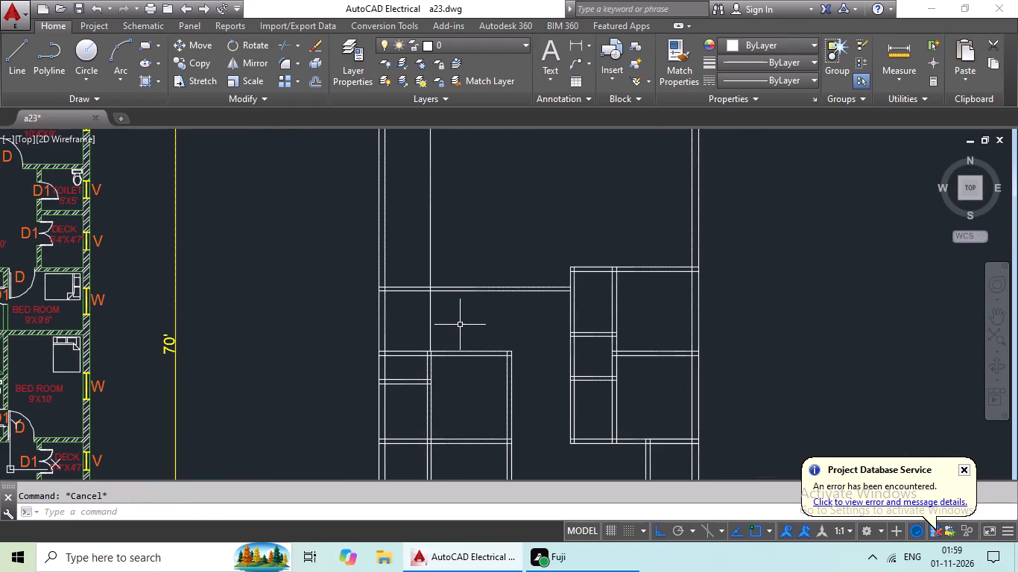
key("t")
key("r")
key("space")
key("space")
scroll(438, 342, "up", 1)
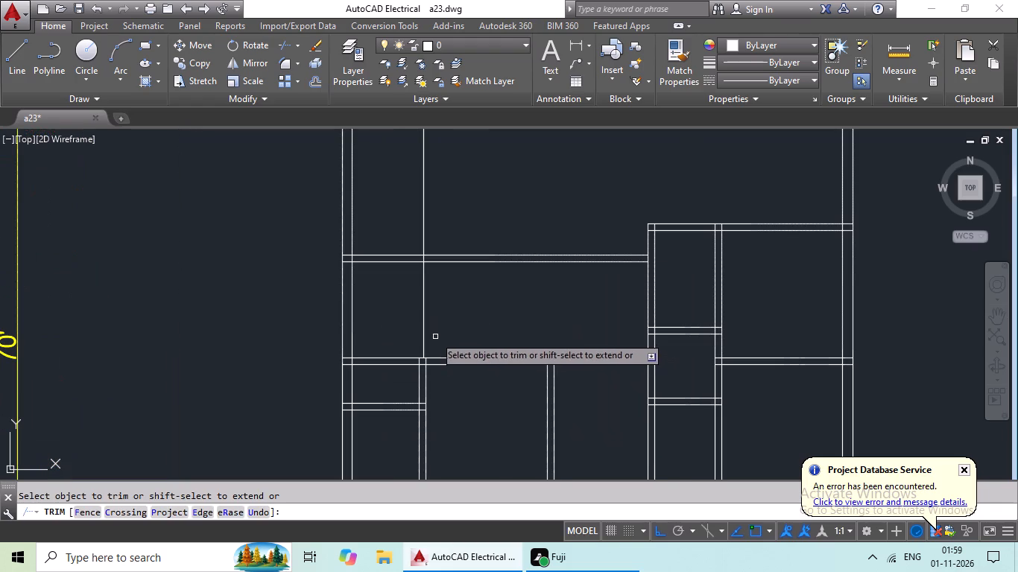
left_click(423, 322)
scroll(454, 308, "down", 1)
middle_click_drag(455, 308, 446, 390)
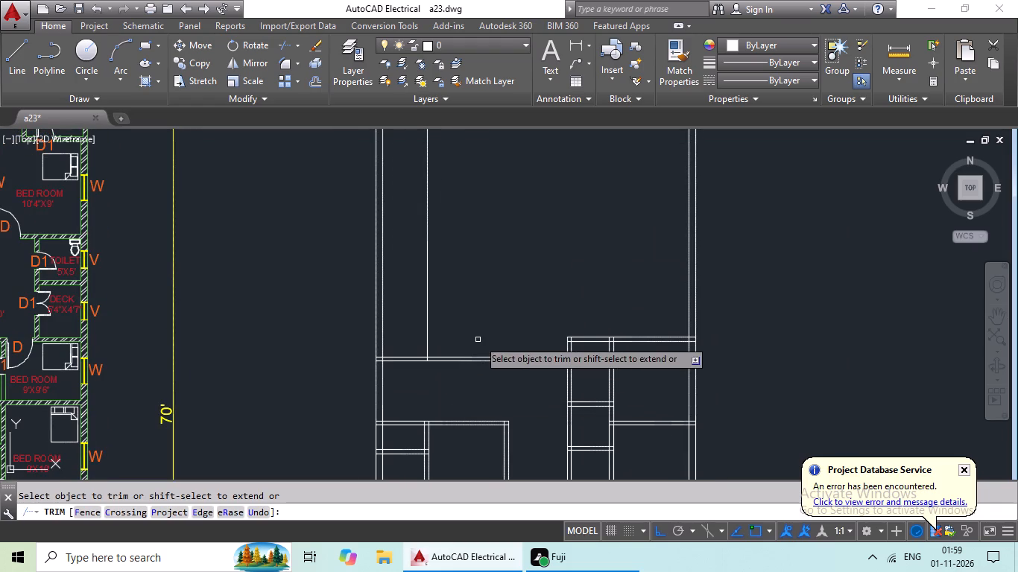
key("Escape")
Offset the trimmed vertical line 6" to the right to form a partition along the upper-left side.
key("o")
key("Return")
type("6\"")
key("Return")
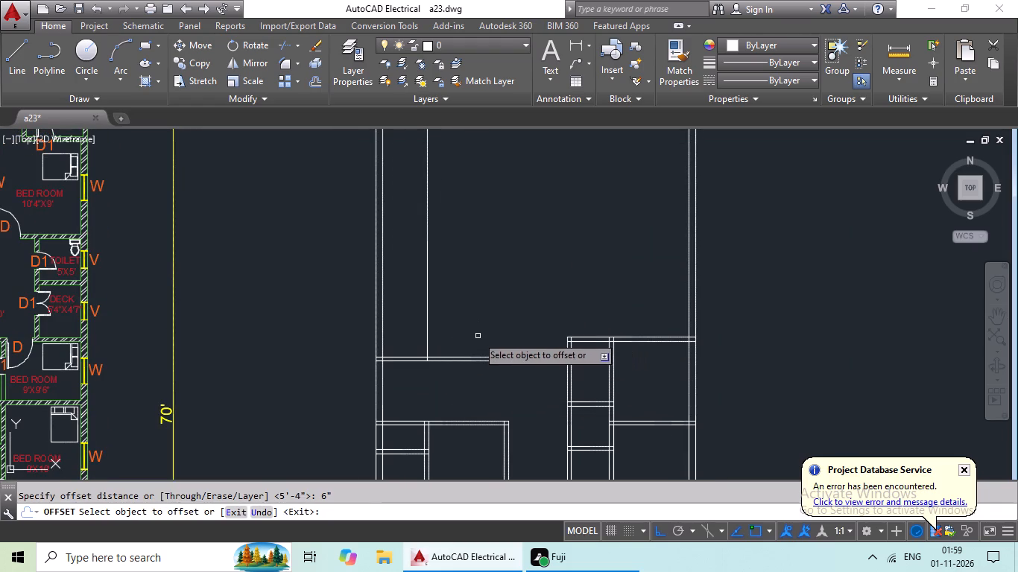
left_click_drag(427, 334, 460, 340)
left_click(493, 343)
key("Escape")
key("Escape")
key("Escape")
Offset the upper line of the horizontal partition at the vertical partition's foot 6'9" upward.
key("o")
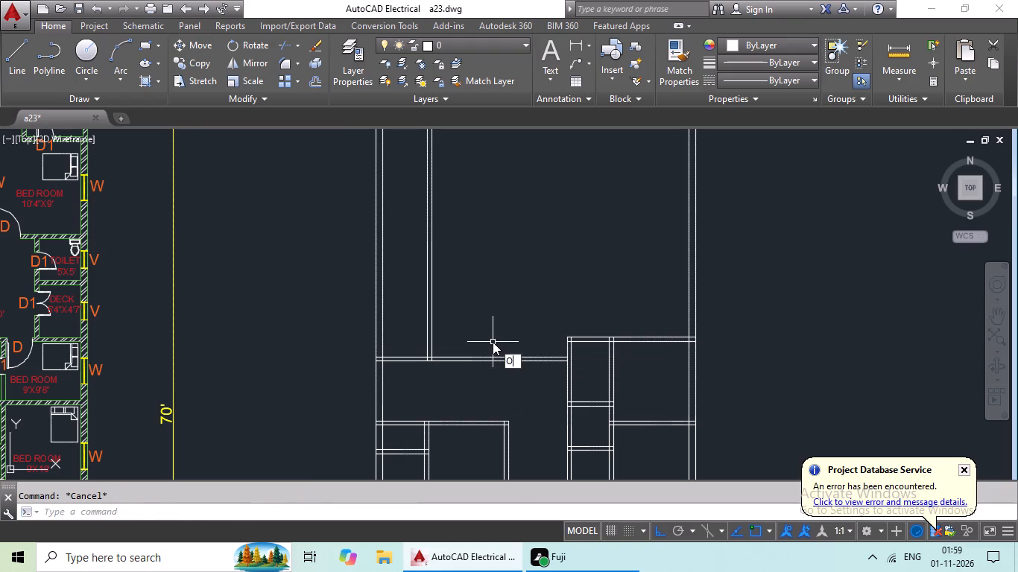
key("Return")
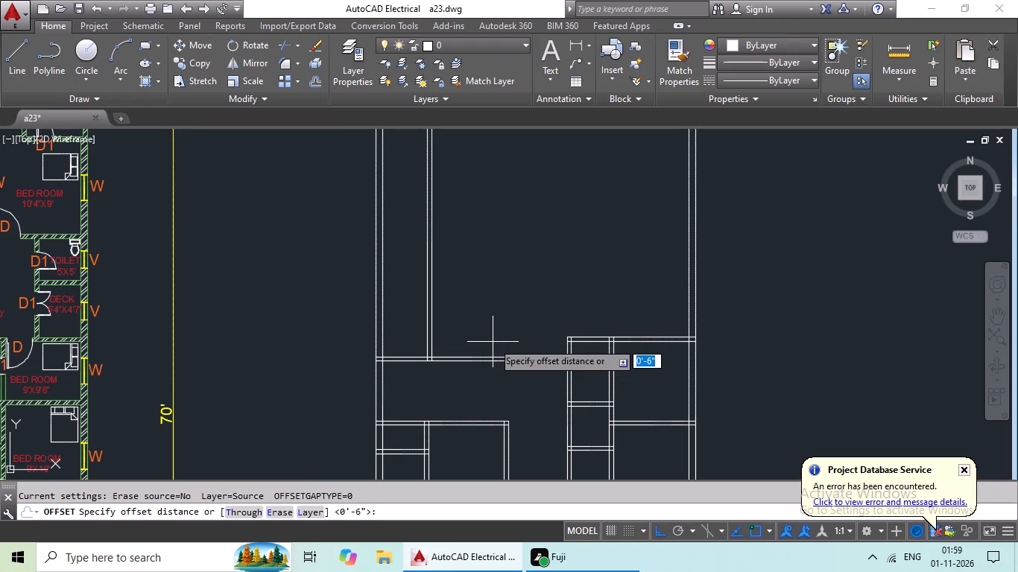
type("6'9\"")
key("Return")
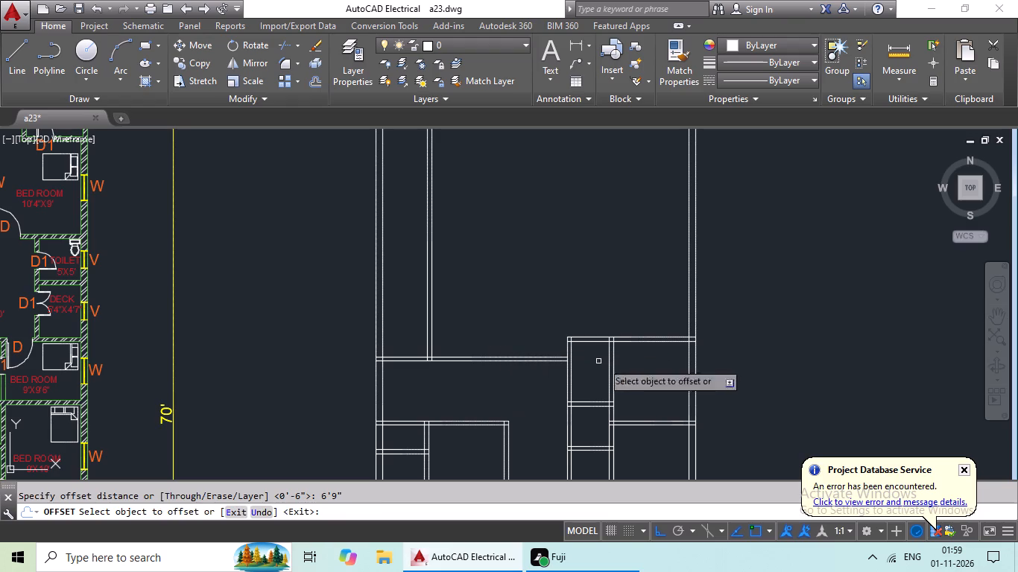
left_click_drag(420, 357, 420, 348)
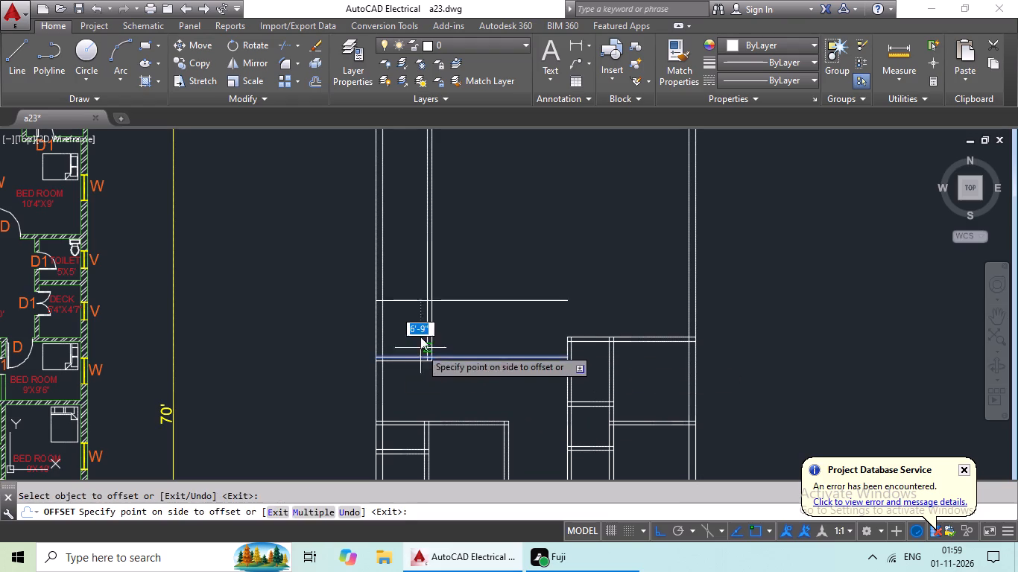
left_click(420, 307)
key("Escape")
key("Escape")
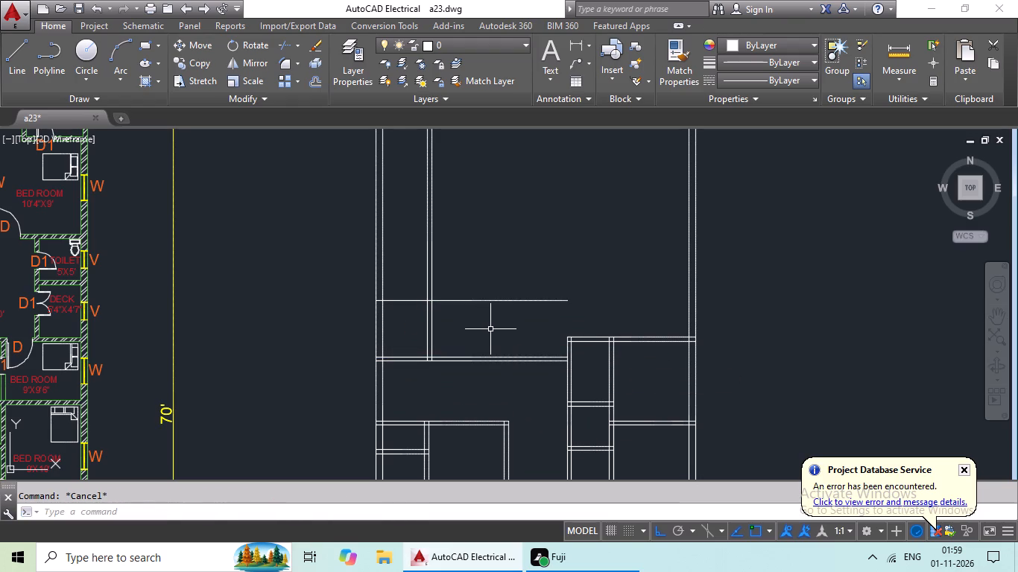
Offset the new horizontal line 6" upward to form a second horizontal partition.
key("o")
key("Return")
type("6\"")
key("Return")
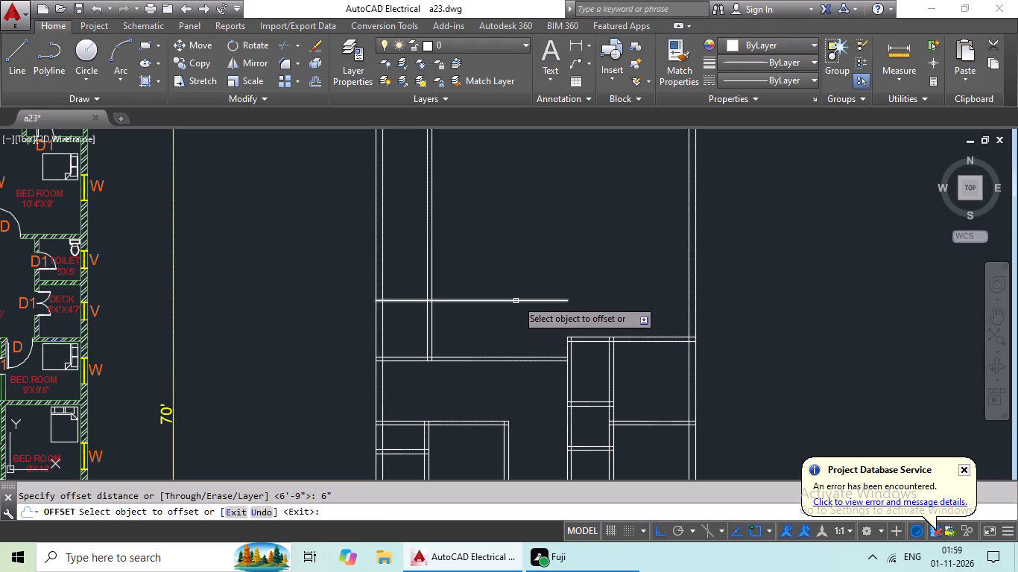
left_click(522, 273)
left_click_drag(516, 299, 519, 289)
left_click(529, 243)
key("Escape")
key("Escape")
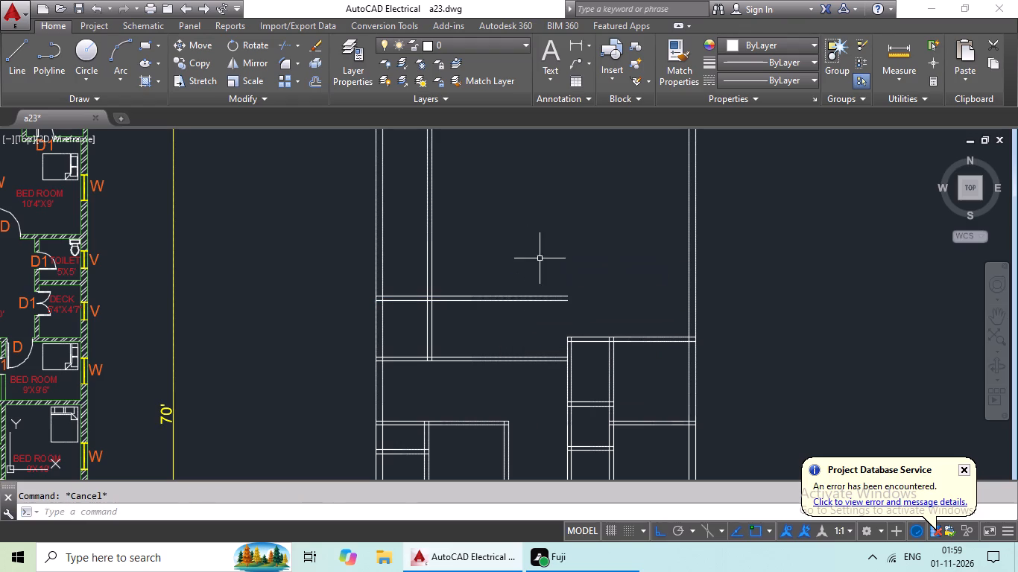
key("Escape")
Offset the second horizontal partition's upper line 5' upward.
scroll(563, 273, "down", 2)
middle_click_drag(569, 258, 547, 299)
scroll(452, 292, "up", 2)
middle_click_drag(610, 328, 607, 331)
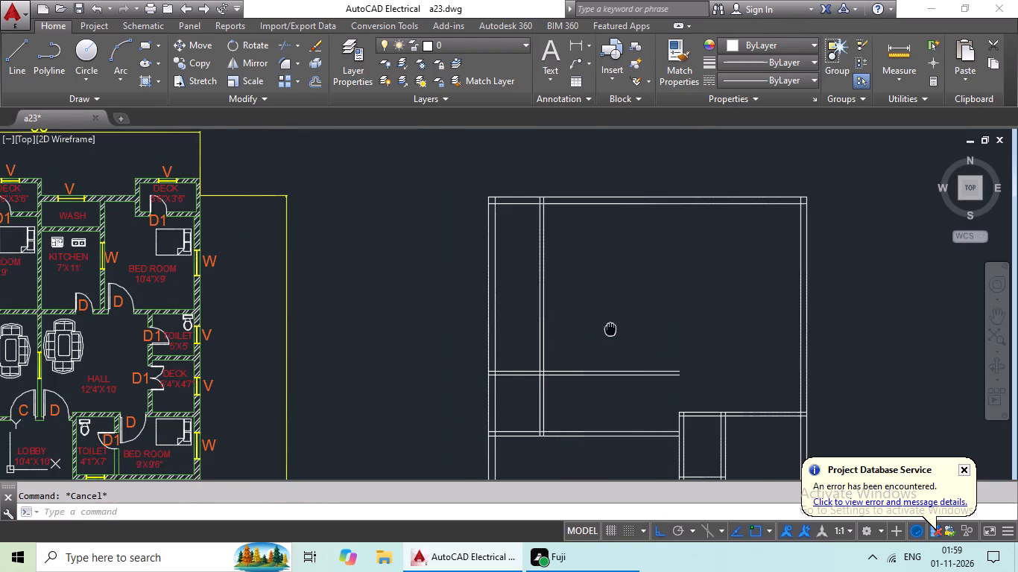
middle_click_drag(607, 331, 584, 351)
key("Escape")
key("Escape")
key("o")
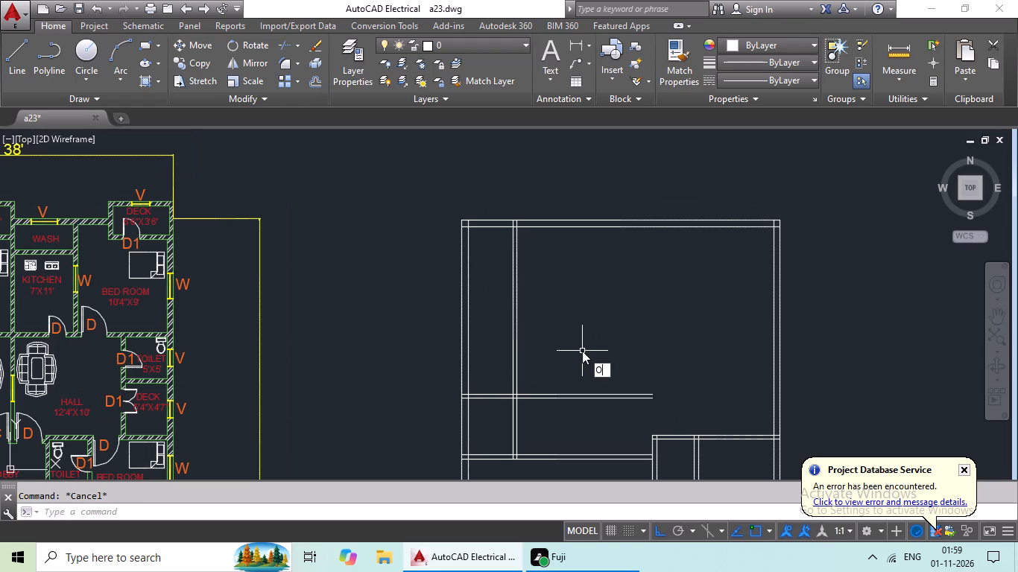
key("Return")
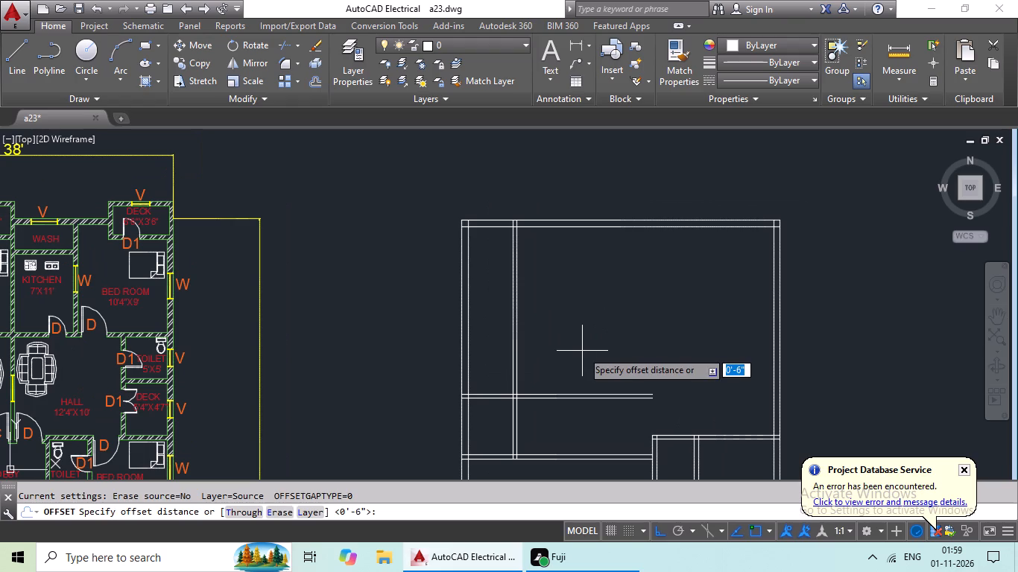
type("5'")
key("Return")
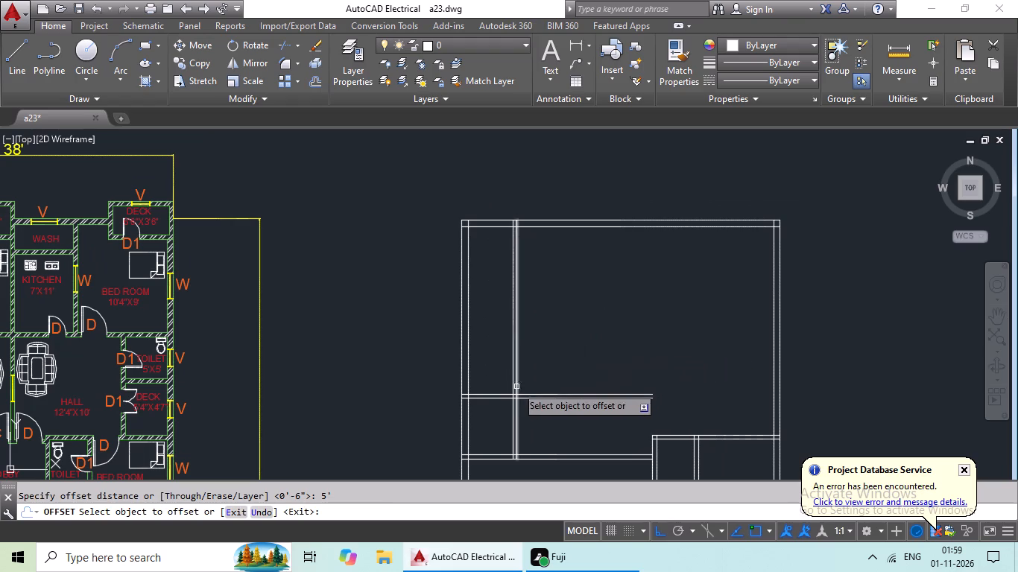
left_click(509, 393)
left_click(512, 386)
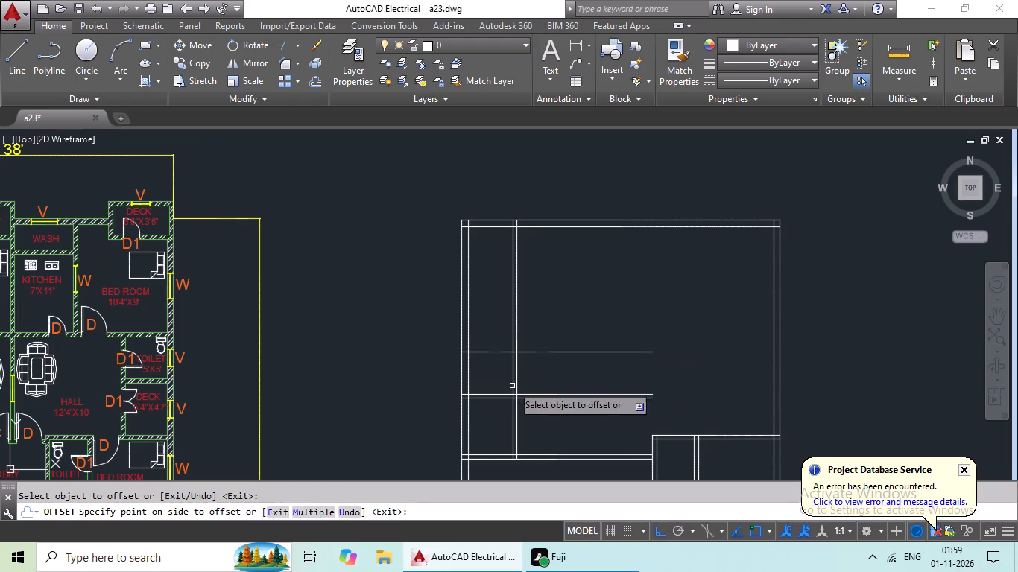
key("Escape")
key("Escape")
key("Escape")
Offset the newest horizontal line 6" upward to form a third horizontal partition.
key("o")
key("Return")
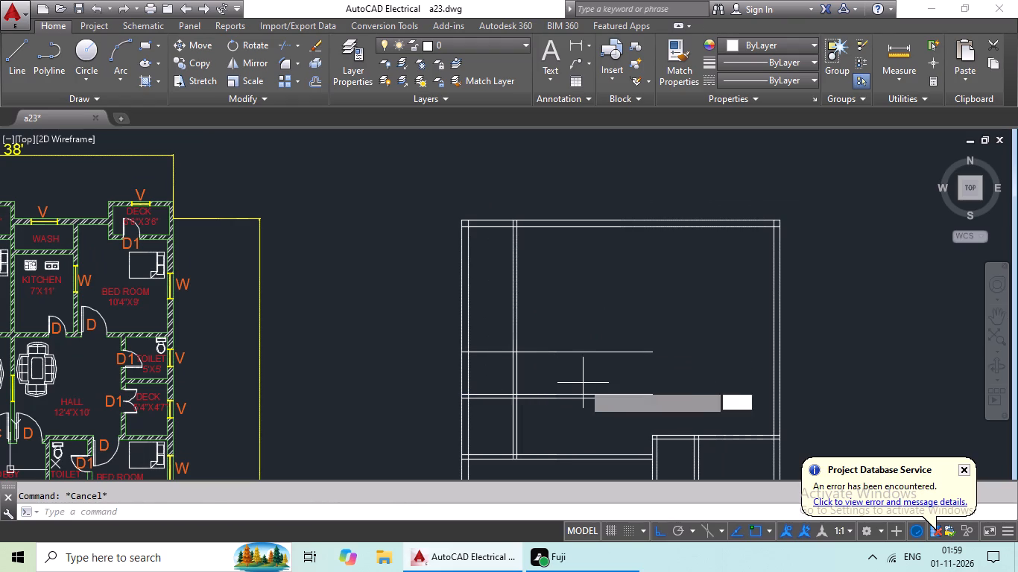
type("6\"")
key("Return")
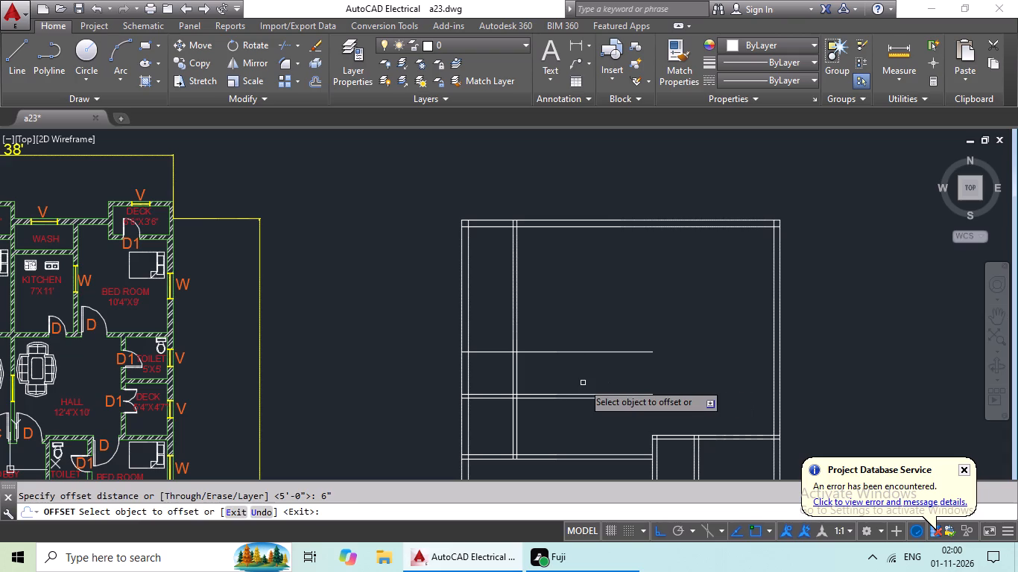
left_click_drag(565, 352, 569, 343)
left_click(585, 321)
key("Escape")
key("Escape")
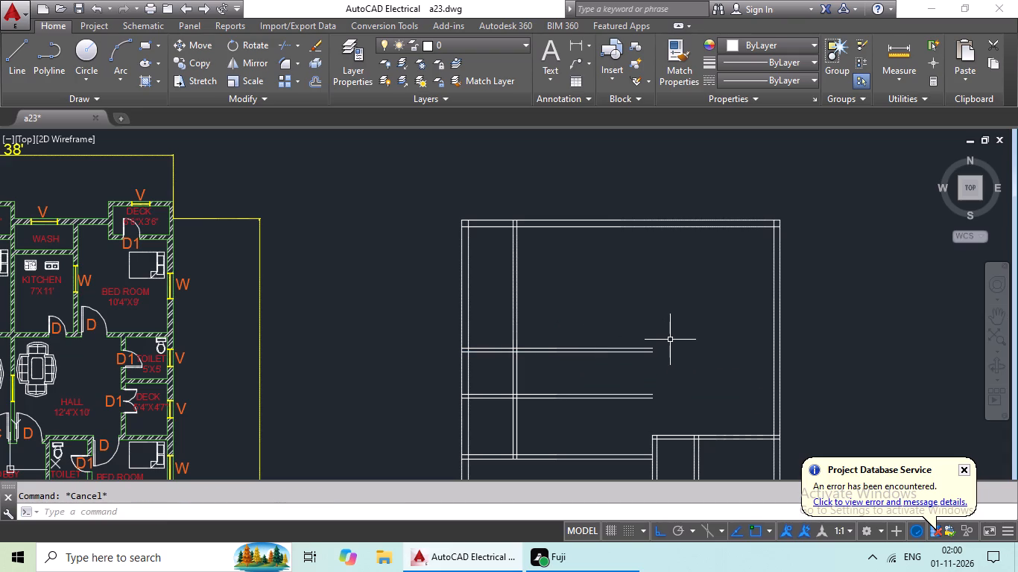
Extend both lines of the third (uppermost) horizontal partition across to the outer line of the east exterior wall.
type("EX")
key("space")
key("space")
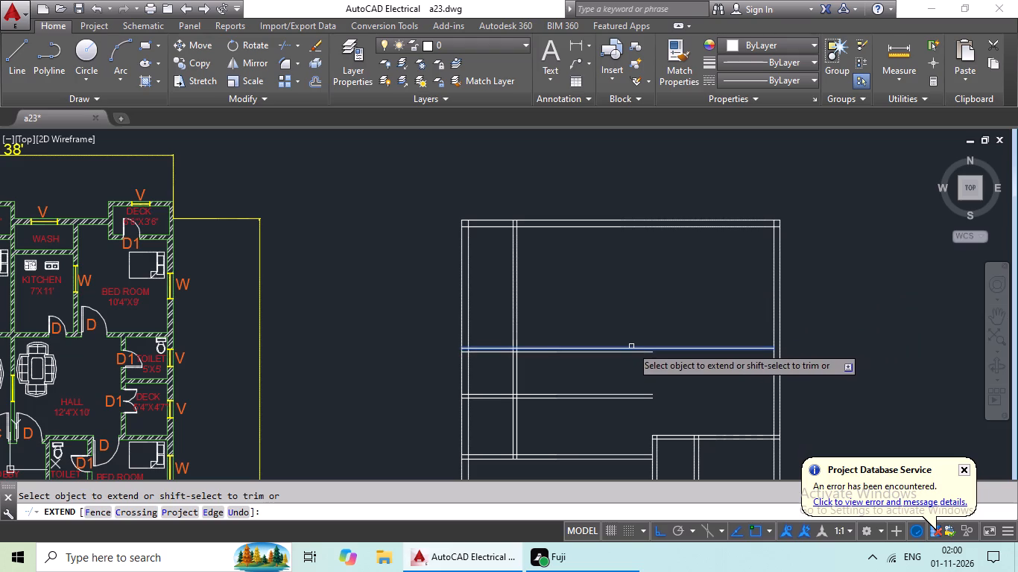
left_click(631, 346)
left_click(702, 351)
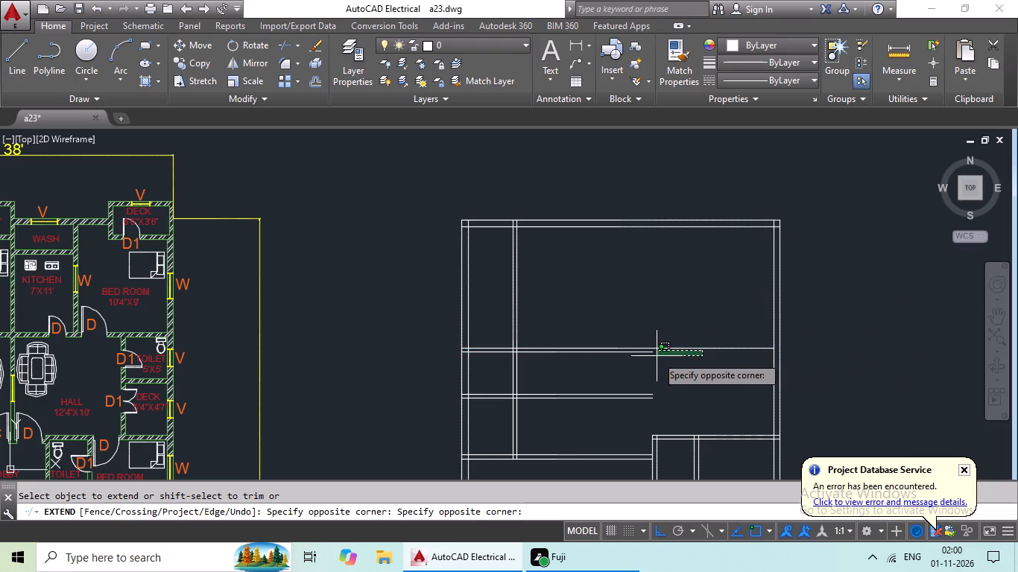
left_click(645, 360)
left_click(744, 348)
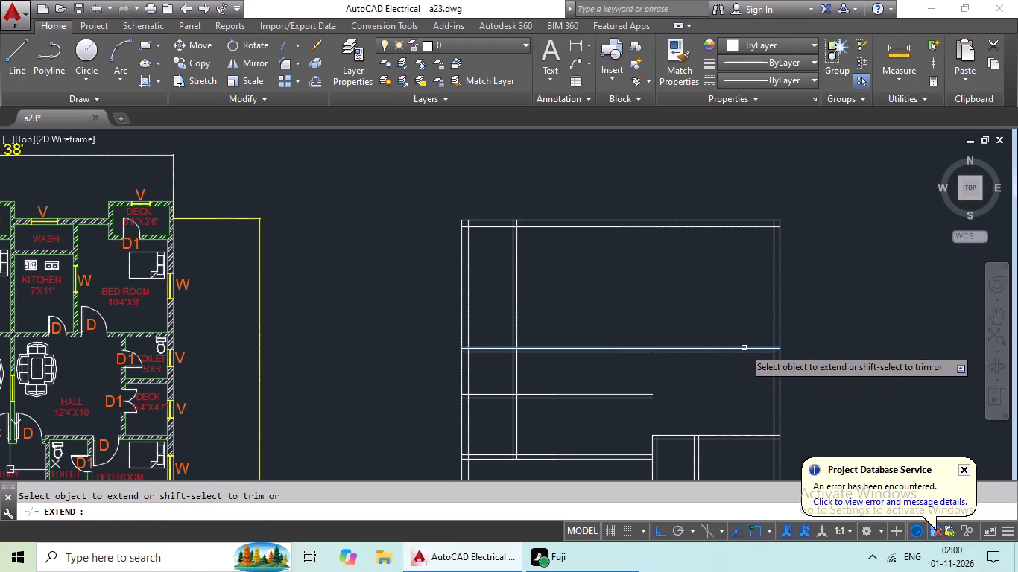
left_click(753, 352)
Extend both lines of the second horizontal partition across to the outer line of the east exterior wall.
scroll(642, 408, "up", 2)
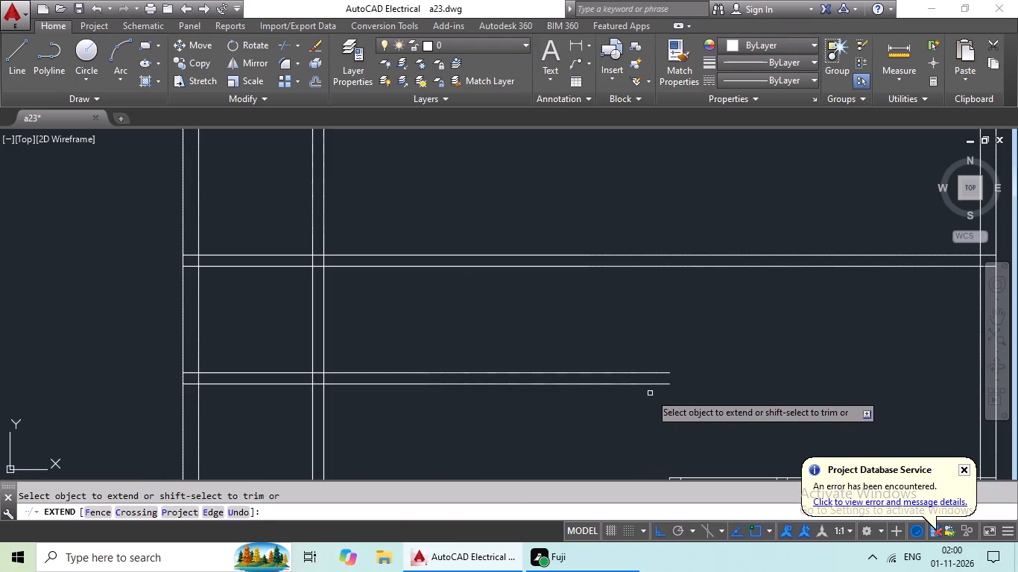
left_click(660, 372)
middle_click_drag(739, 373, 733, 373)
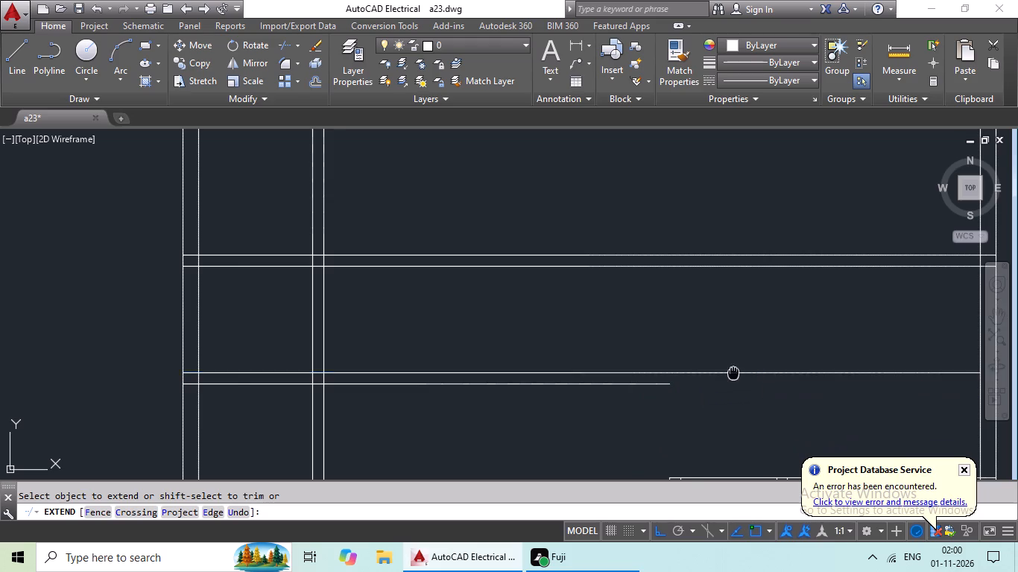
middle_click_drag(733, 373, 647, 373)
left_click(666, 372)
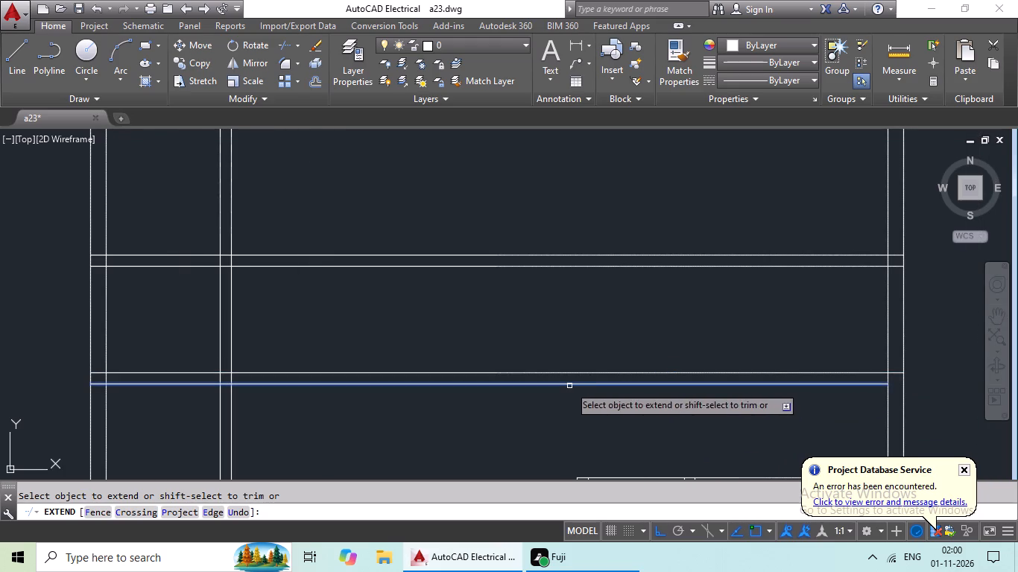
left_click(569, 385)
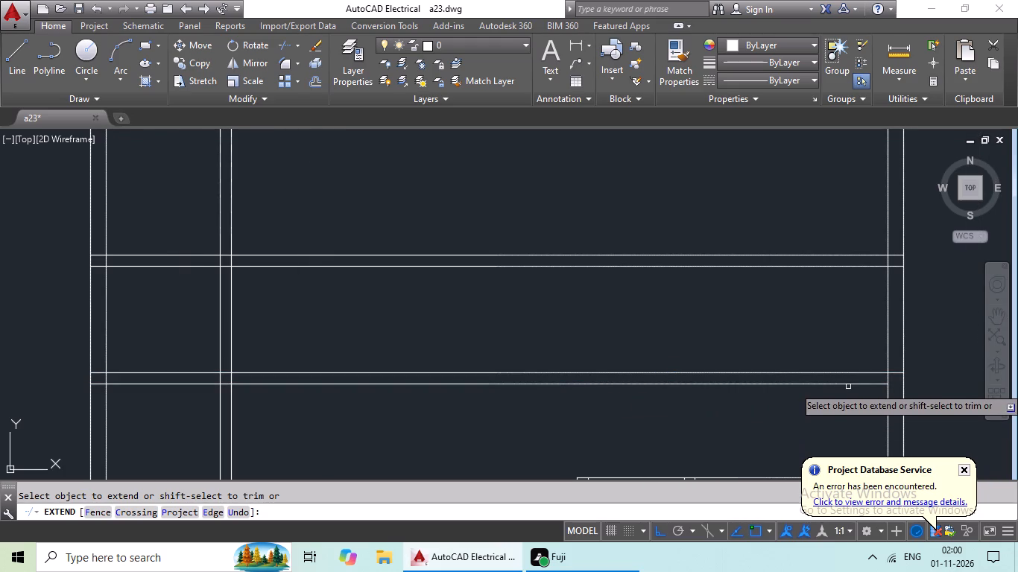
left_click(825, 387)
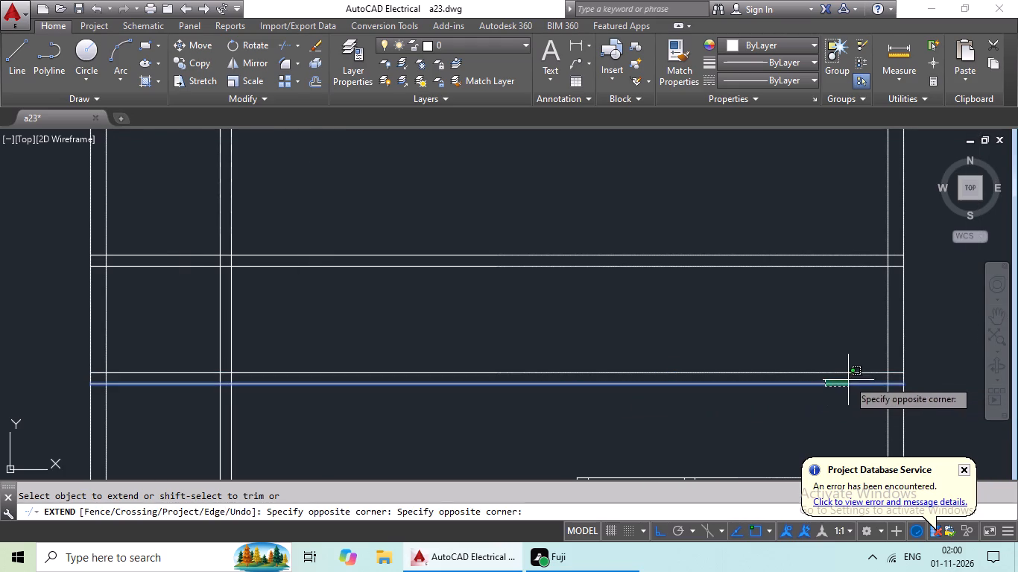
left_click(848, 380)
scroll(832, 423, "down", 2)
middle_click_drag(832, 421, 743, 368)
scroll(725, 361, "up", 2)
middle_click_drag(712, 357, 626, 313)
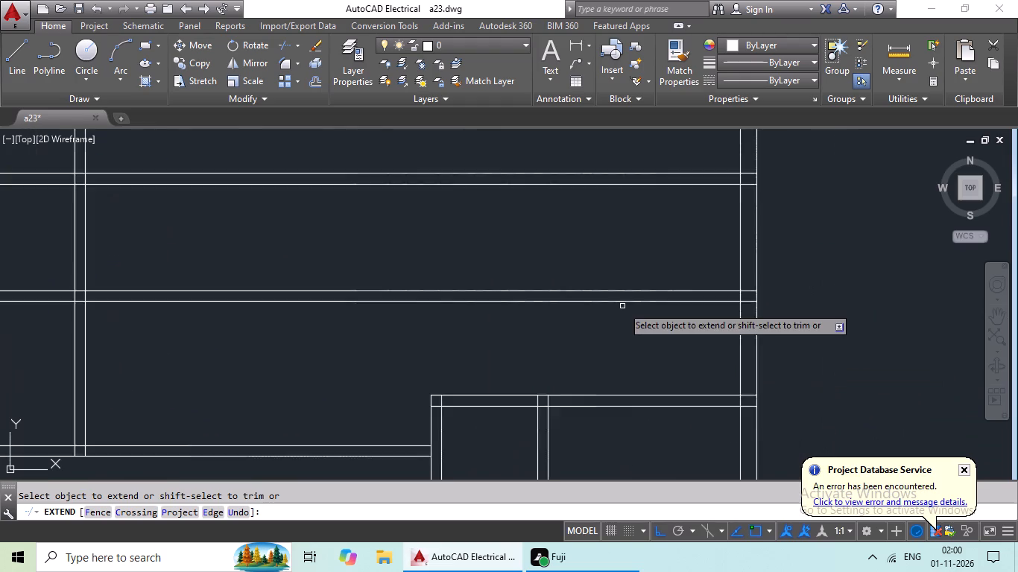
scroll(622, 306, "down", 1)
key("Escape")
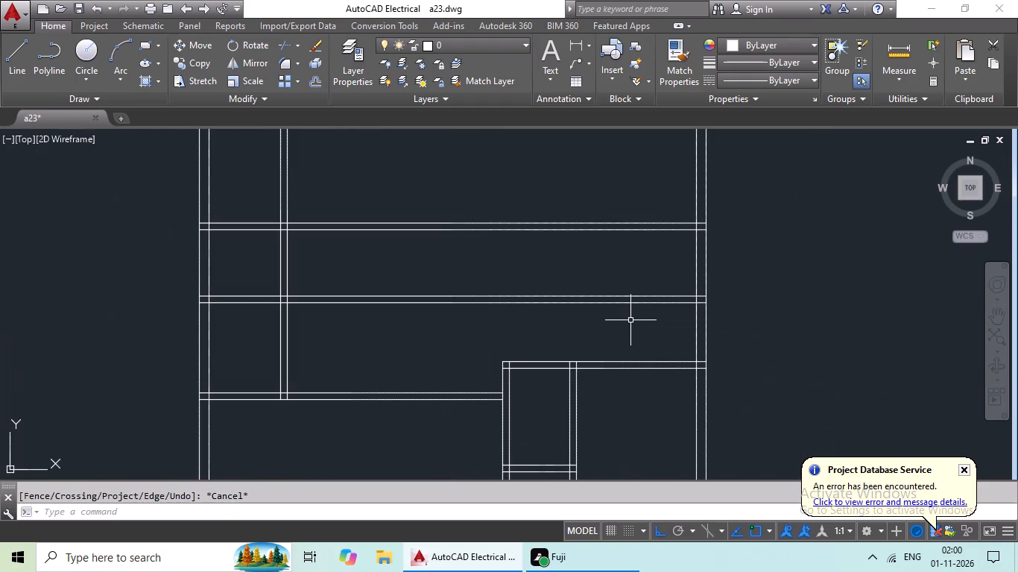
Offset the east exterior wall's inner line 5' inward.
key("o")
key("Return")
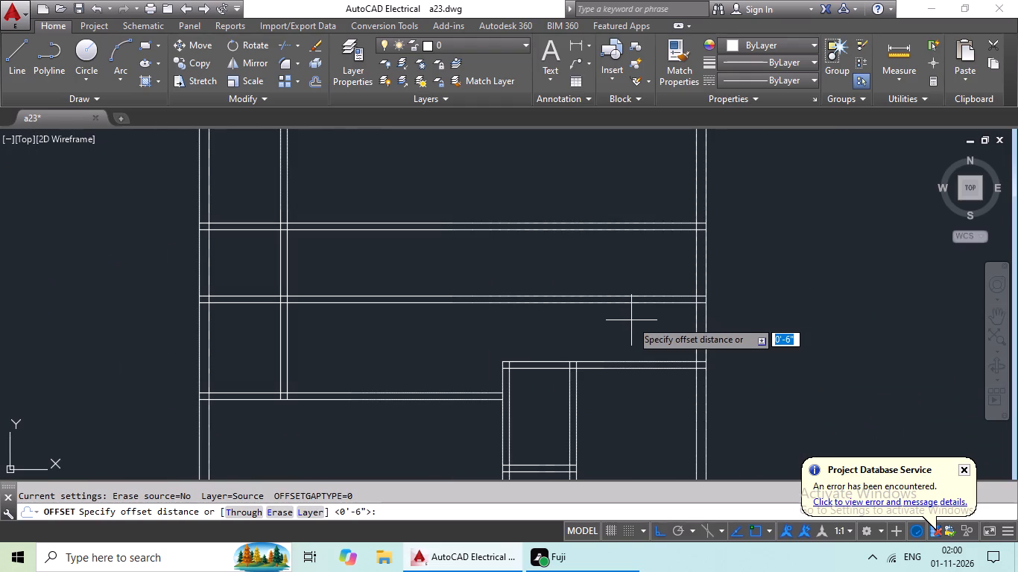
type("5'")
key("Return")
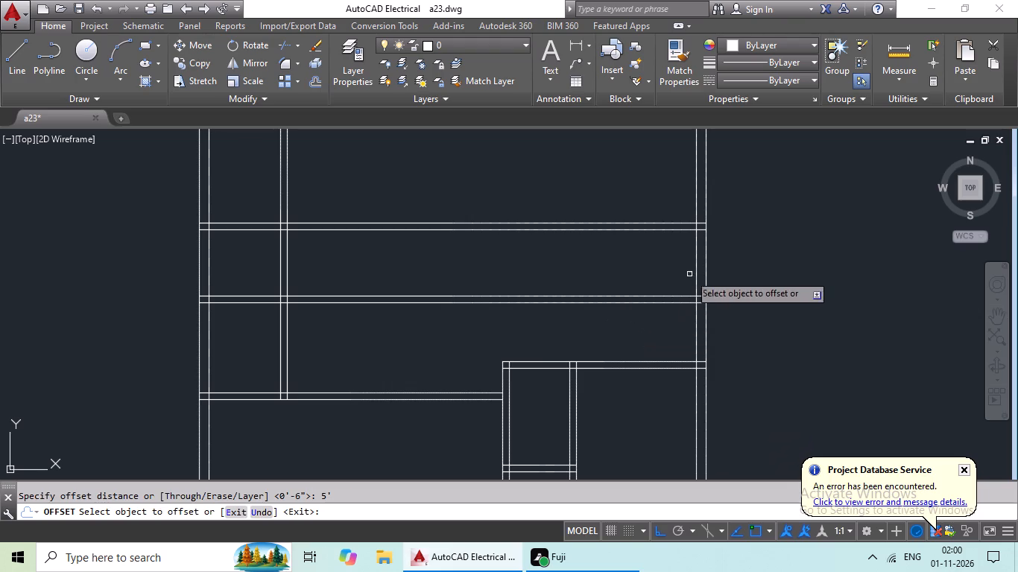
left_click_drag(695, 263, 675, 274)
left_click(648, 285)
scroll(651, 297, "down", 2)
middle_click_drag(651, 297, 635, 264)
key("Escape")
key("Escape")
key("Escape")
scroll(648, 315, "up", 2)
key("Escape")
key("Escape")
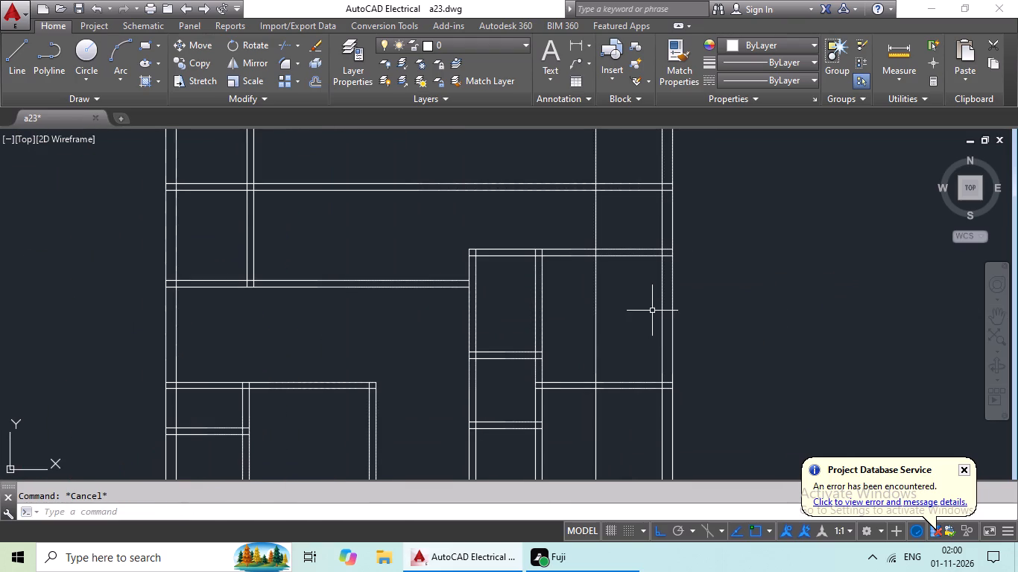
Trim the new vertical line where it crosses between the two lines of the east bedroom's top wall.
type("TR")
key("space")
key("space")
scroll(598, 250, "up", 2)
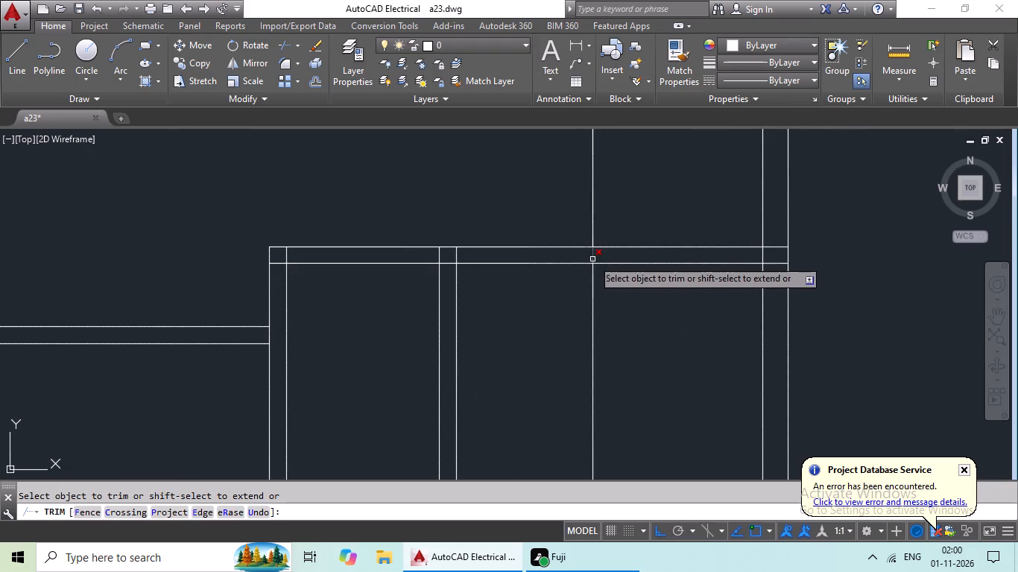
scroll(595, 296, "down", 3)
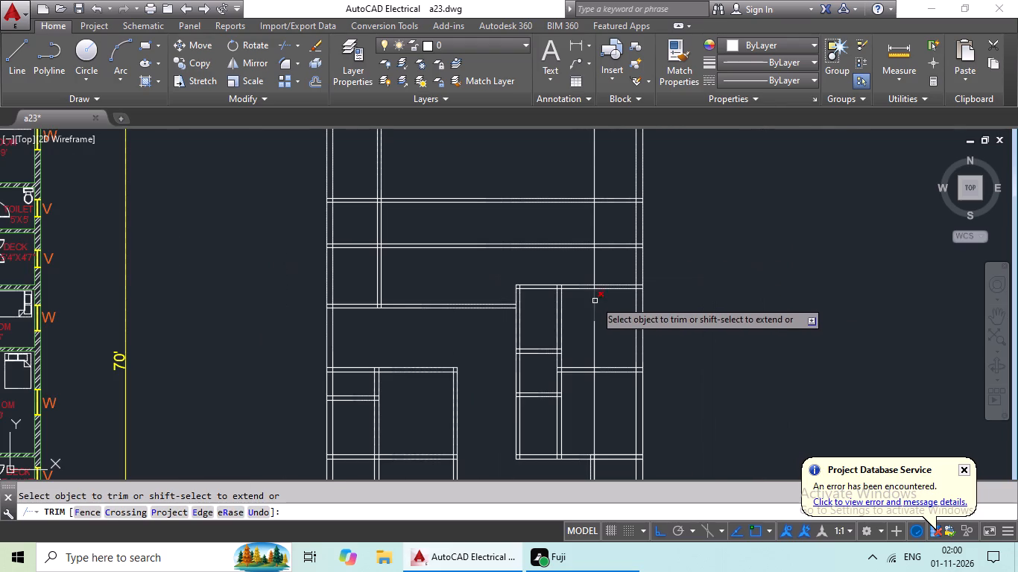
scroll(598, 282, "up", 2)
scroll(604, 270, "down", 2)
scroll(599, 282, "up", 4)
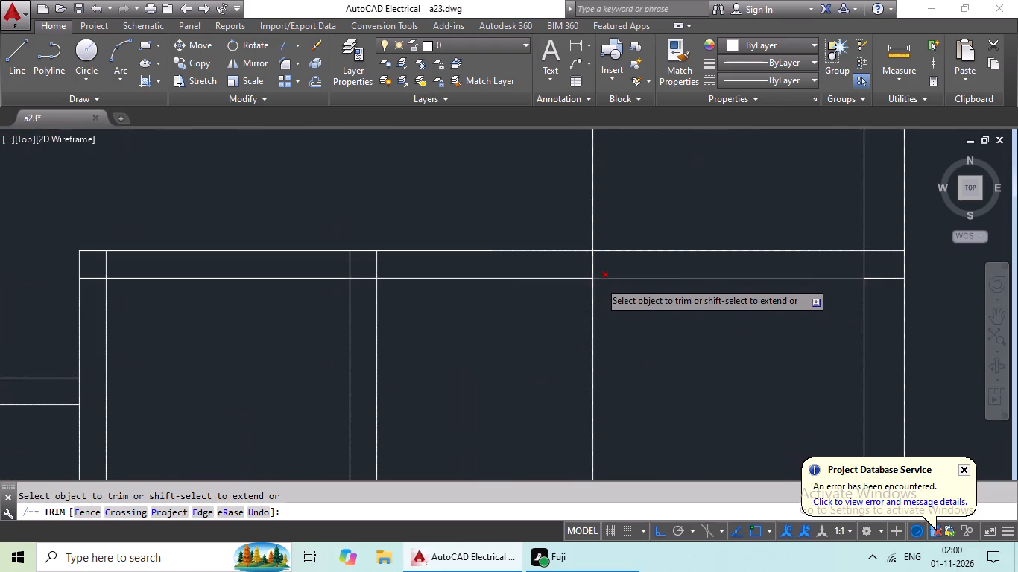
left_click(594, 260)
scroll(605, 286, "down", 1)
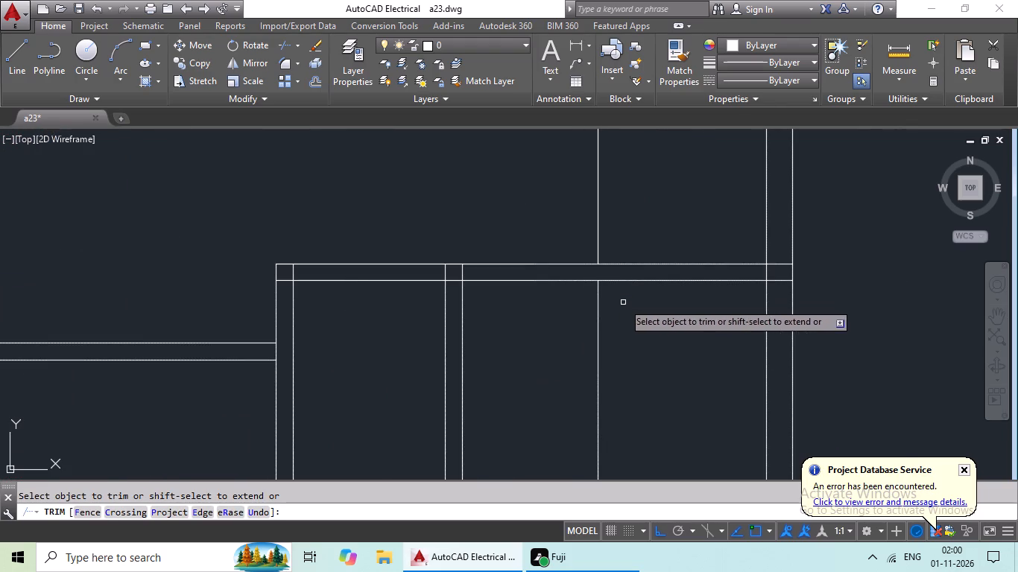
key("Escape")
Erase the leftover part of the new vertical line below the east bedroom's top wall.
left_click_drag(636, 312, 603, 352)
left_click_drag(590, 382, 588, 413)
left_click(655, 353)
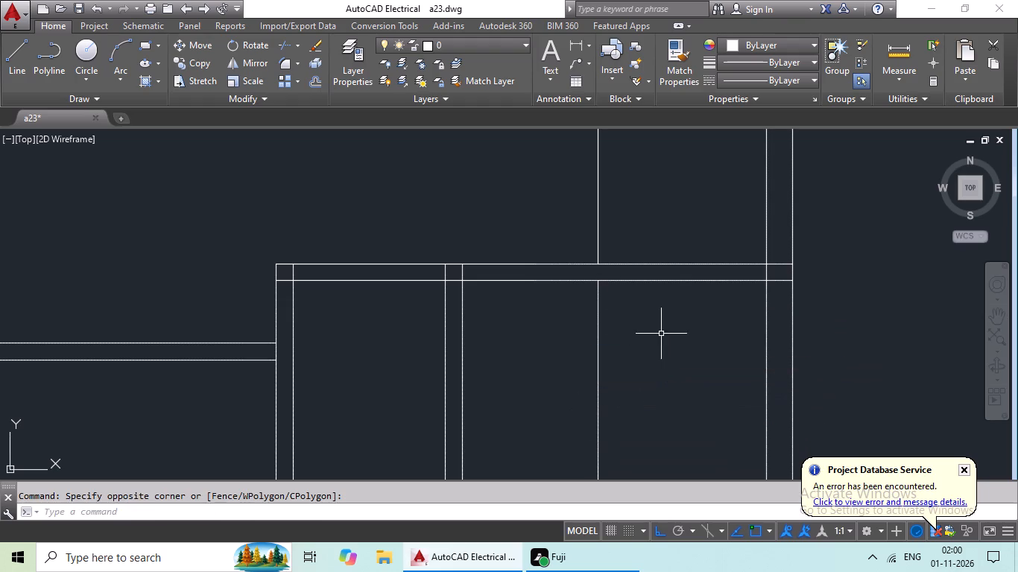
left_click_drag(657, 330, 560, 392)
key("Delete")
scroll(595, 381, "down", 3)
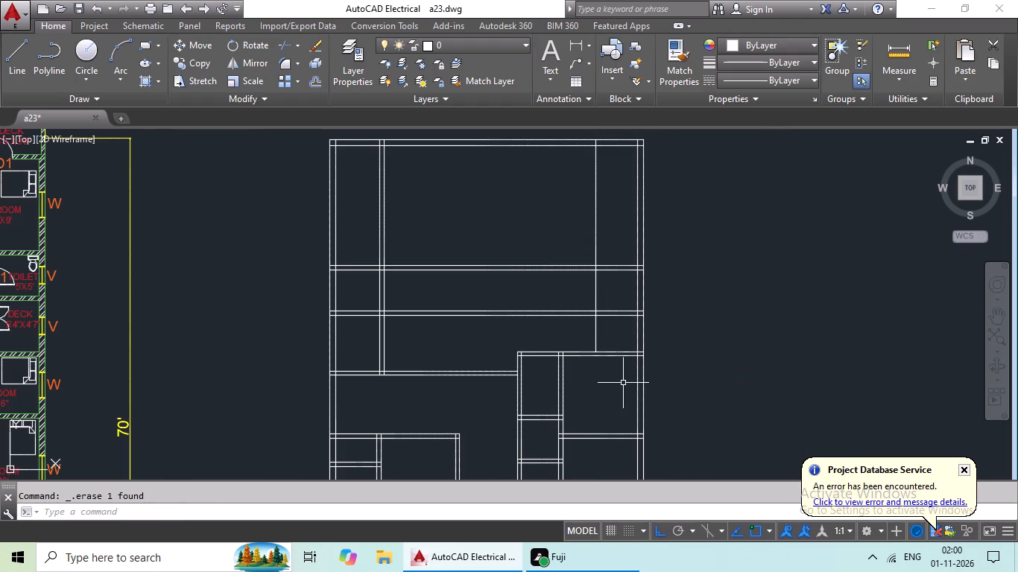
key("Escape")
key("Escape")
key("Escape")
Offset the remaining vertical line 6" away from the east exterior wall to form a vertical partition.
key("o")
key("Return")
type("6\"")
key("Return")
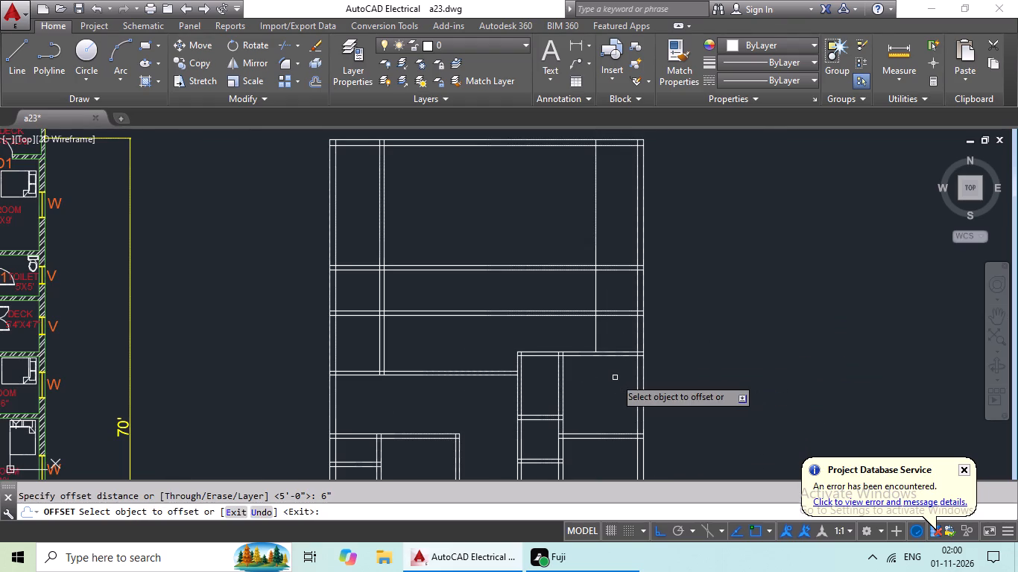
left_click_drag(596, 343, 579, 349)
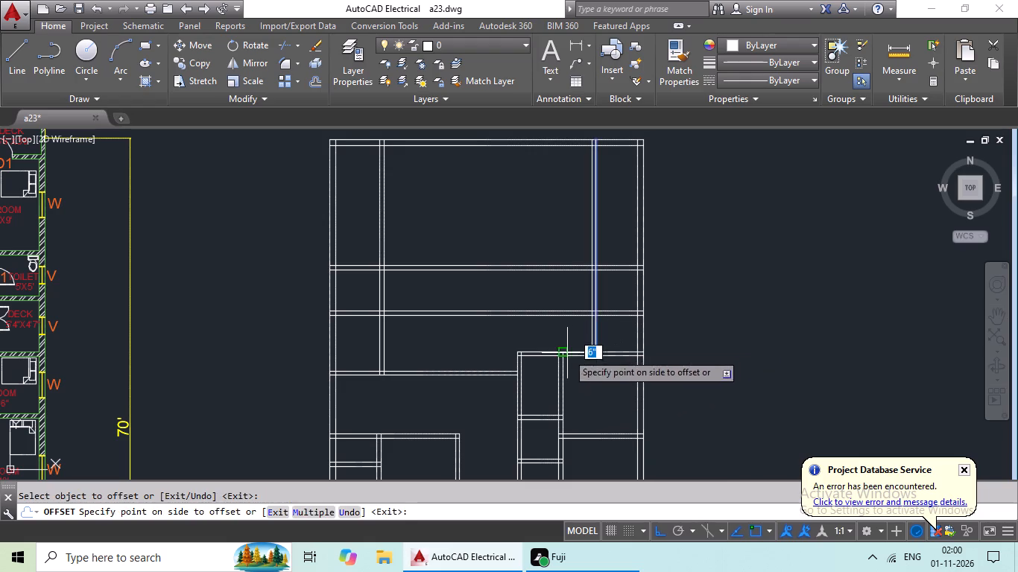
left_click(567, 353)
key("Escape")
key("Escape")
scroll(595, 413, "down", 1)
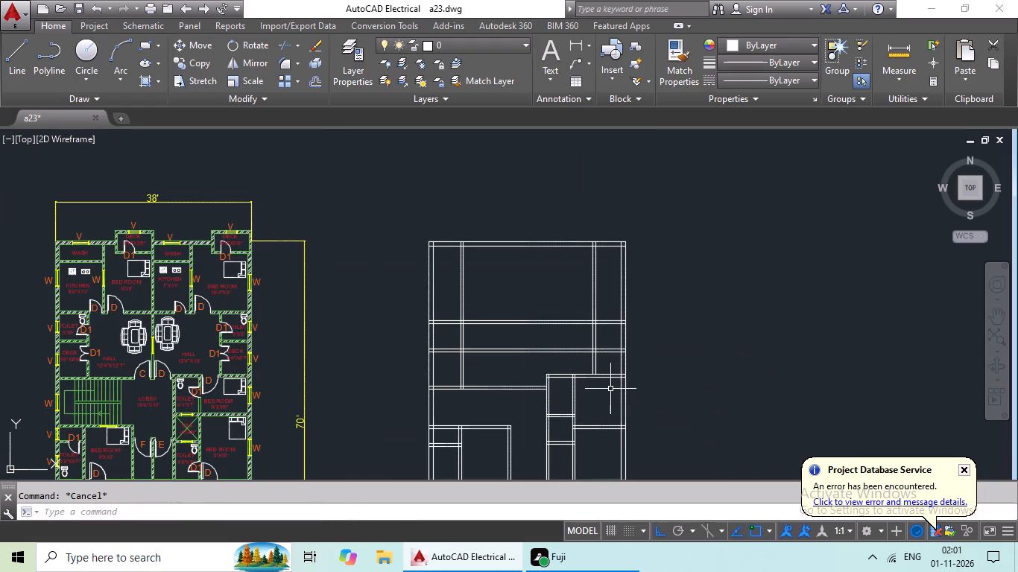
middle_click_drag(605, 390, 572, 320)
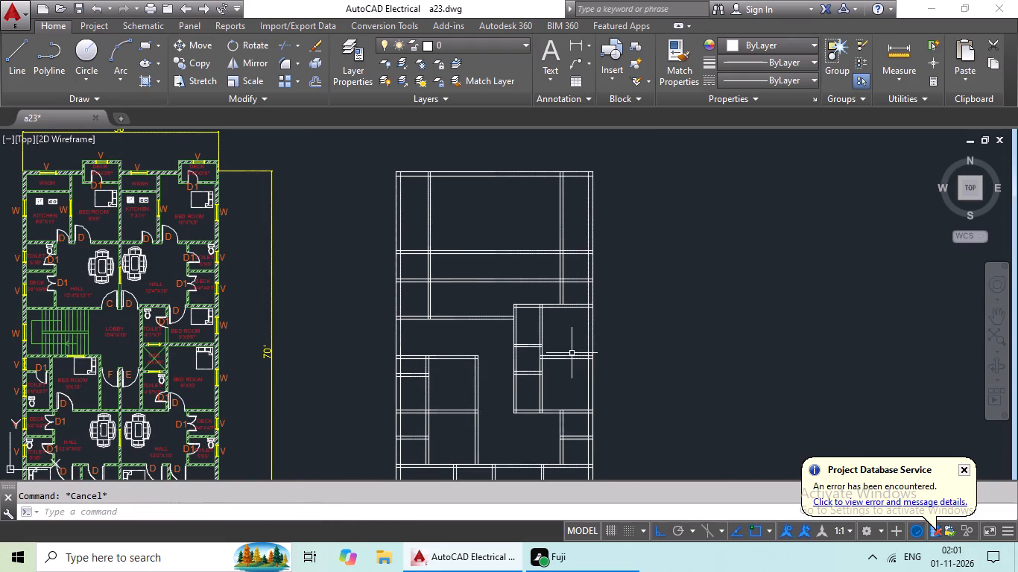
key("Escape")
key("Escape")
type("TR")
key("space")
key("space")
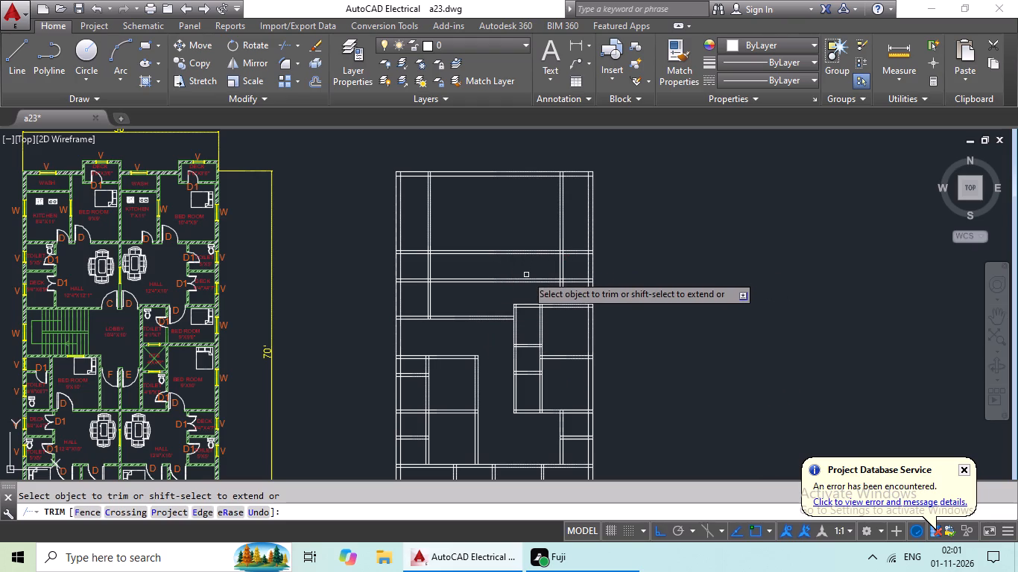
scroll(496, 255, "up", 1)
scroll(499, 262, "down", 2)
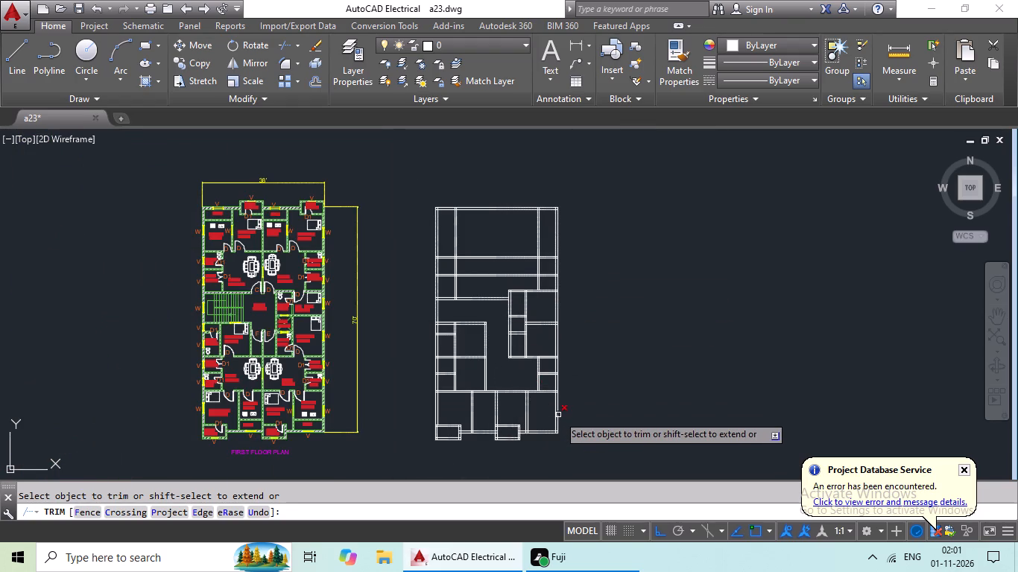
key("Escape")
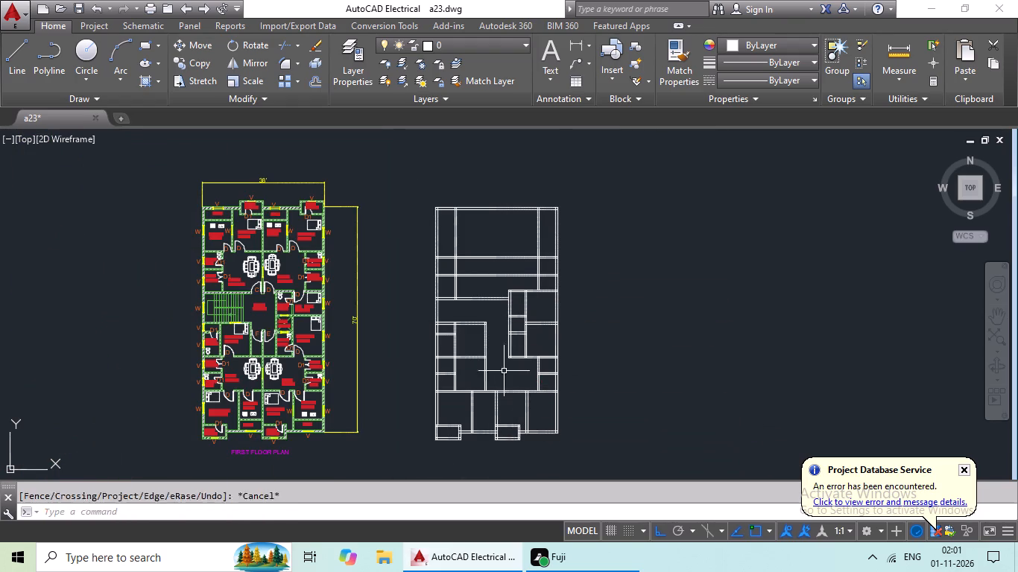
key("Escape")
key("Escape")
Extend both lines of the narrow central block's lower short partition westward across the lobby, through the opposite room's vertical wall.
key("e")
type("X")
key("space")
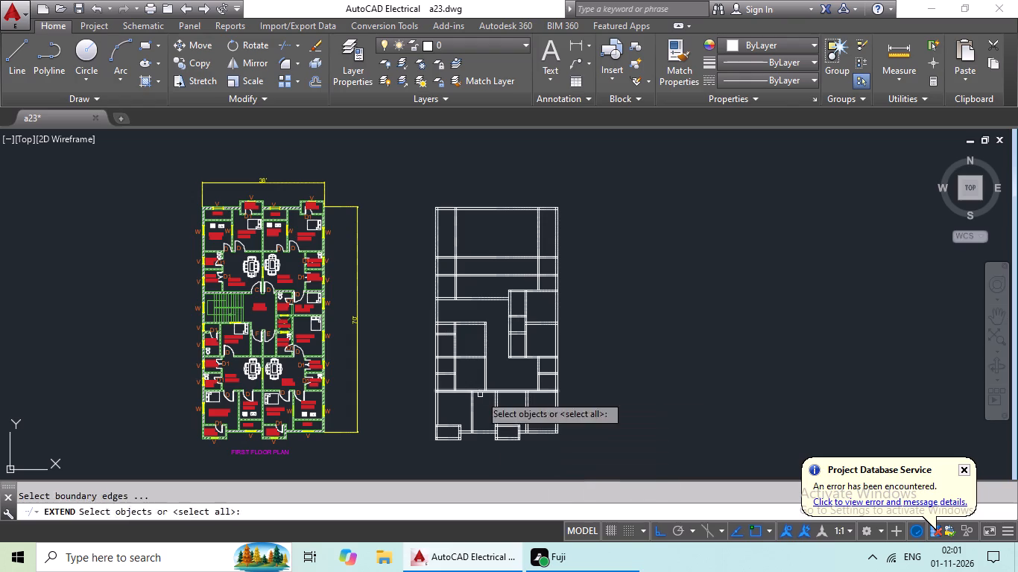
key("space")
scroll(518, 325, "up", 2)
scroll(518, 332, "down", 1)
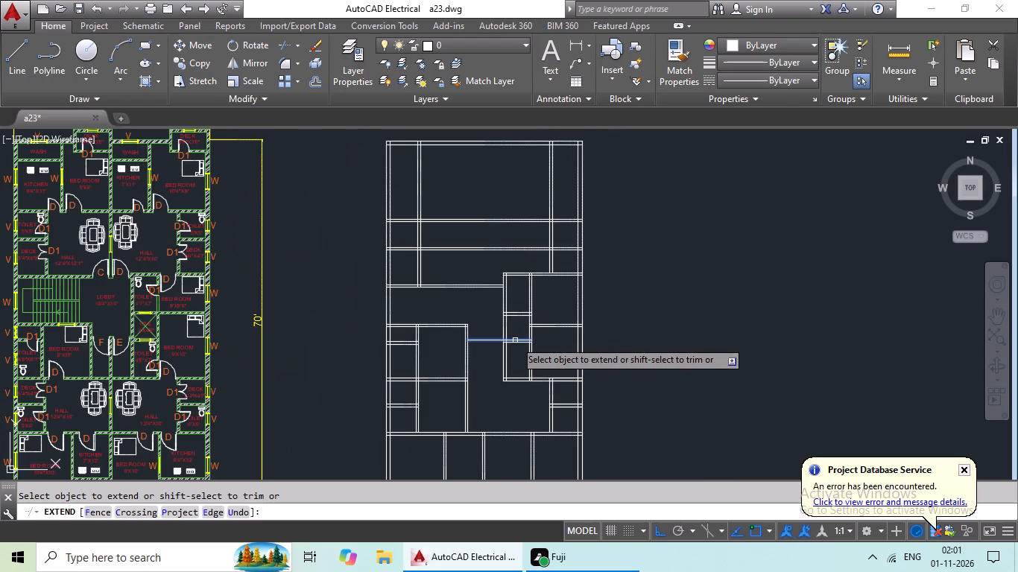
left_click(514, 340)
left_click(509, 344)
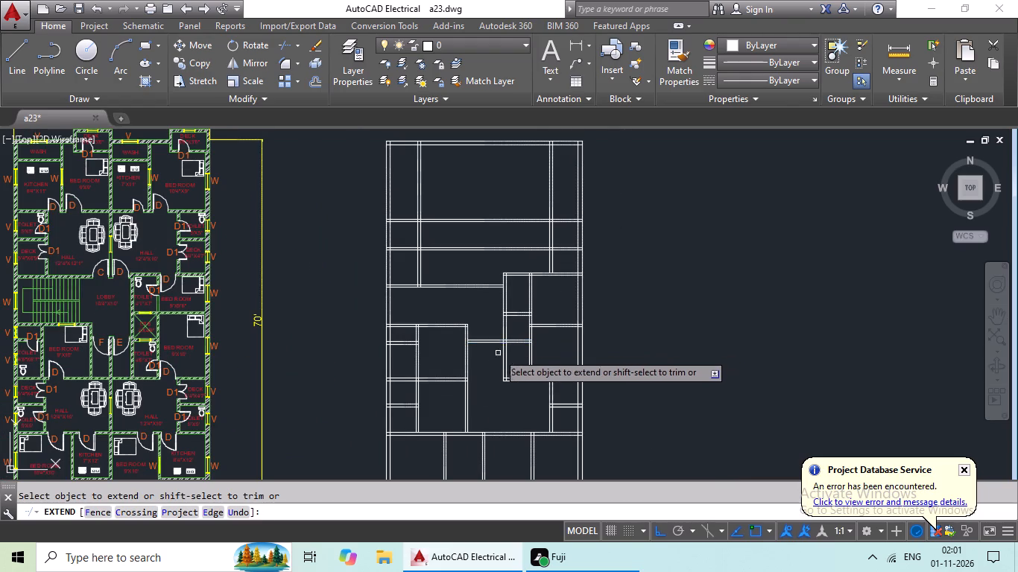
scroll(490, 359, "up", 1)
left_click(478, 330)
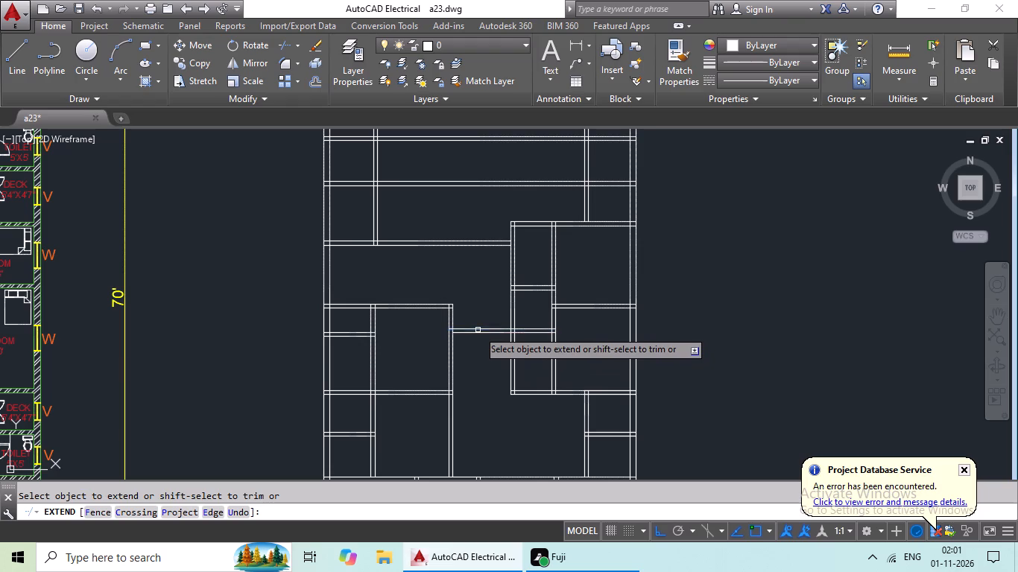
left_click(475, 334)
key("Escape")
key("Escape")
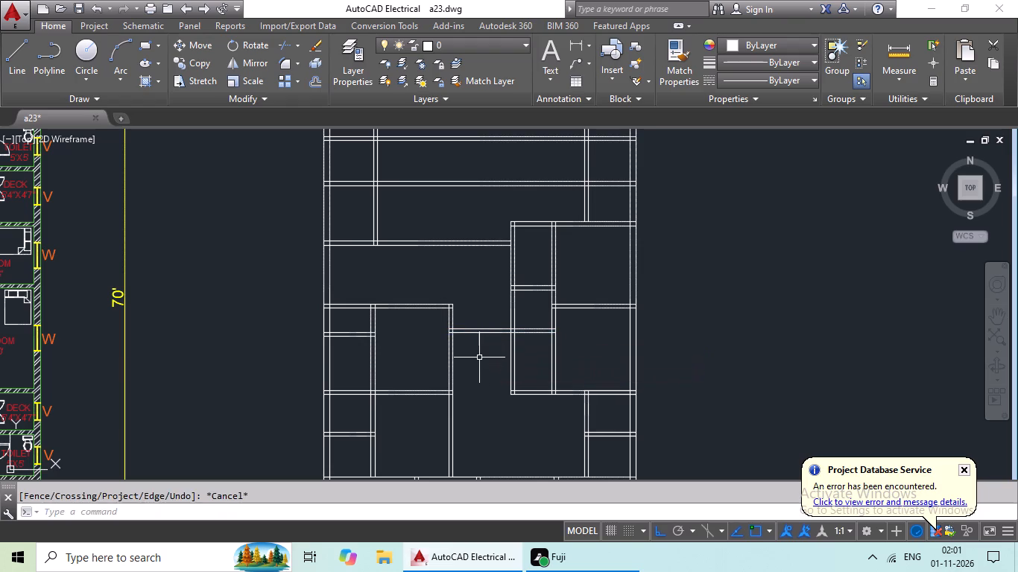
Extend both lines of the central vertical partition from the southern rooms north to the short horizontal wall across the lobby.
type("EX")
key("space")
key("space")
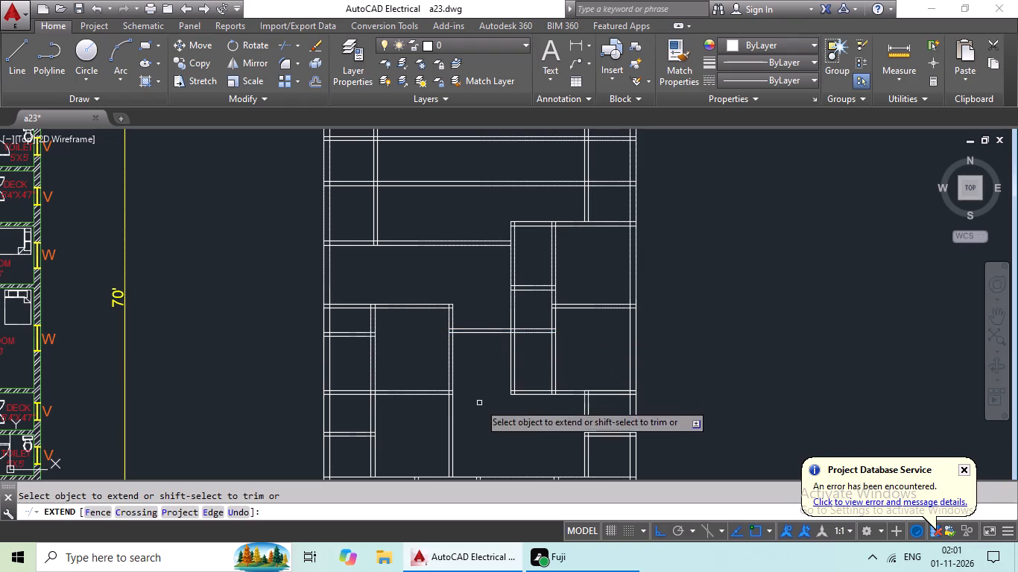
middle_click_drag(479, 403, 499, 309)
left_click(501, 419)
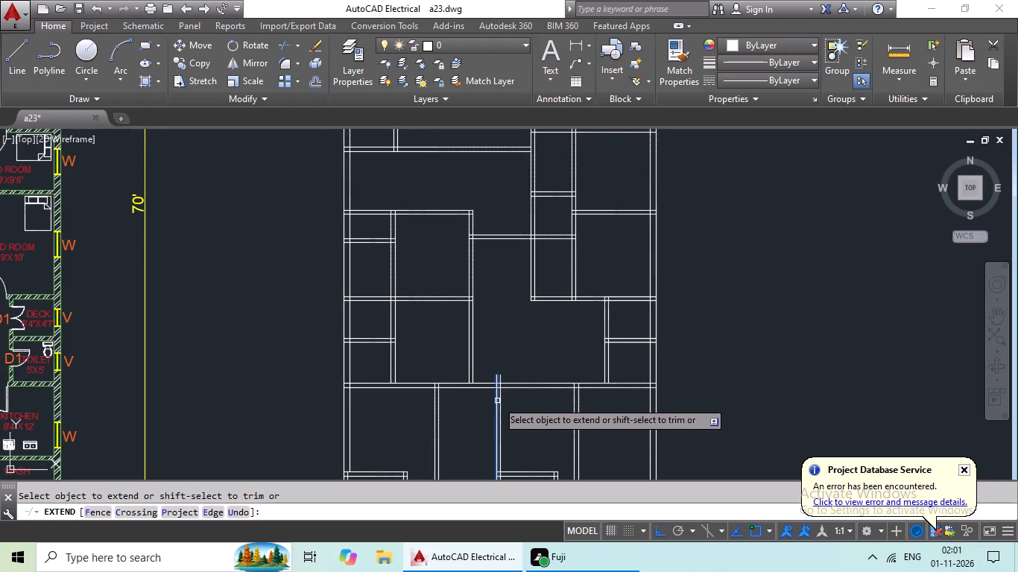
left_click(495, 413)
left_click(499, 379)
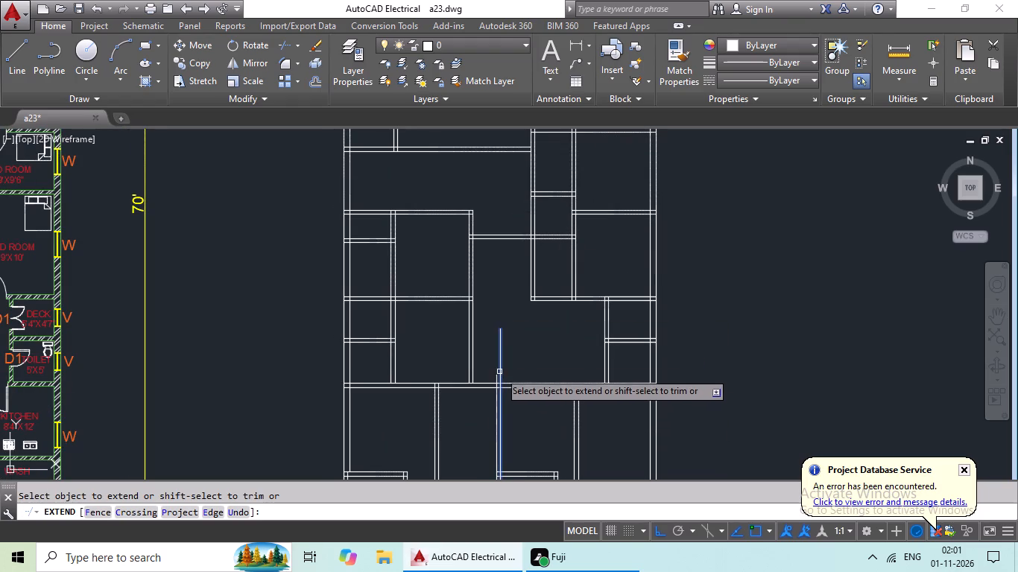
left_click_drag(500, 368, 500, 361)
left_click(499, 346)
left_click(499, 332)
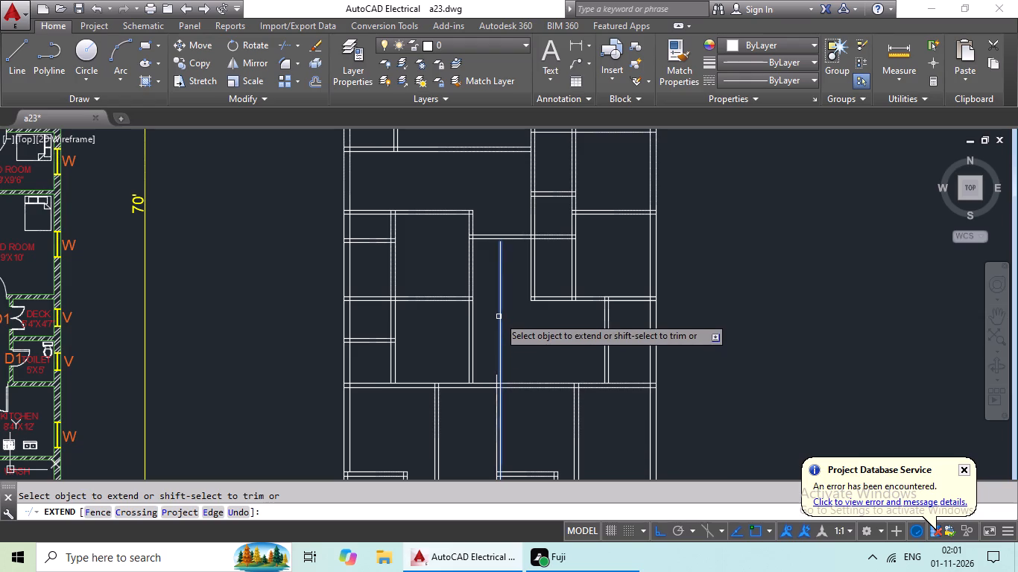
left_click(499, 317)
left_click(499, 300)
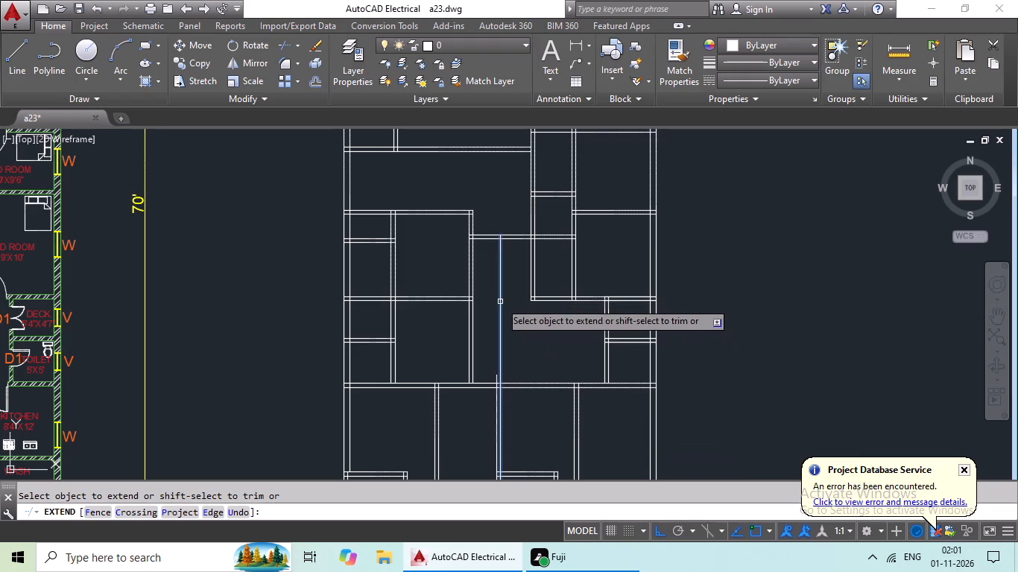
left_click(499, 294)
left_click(497, 390)
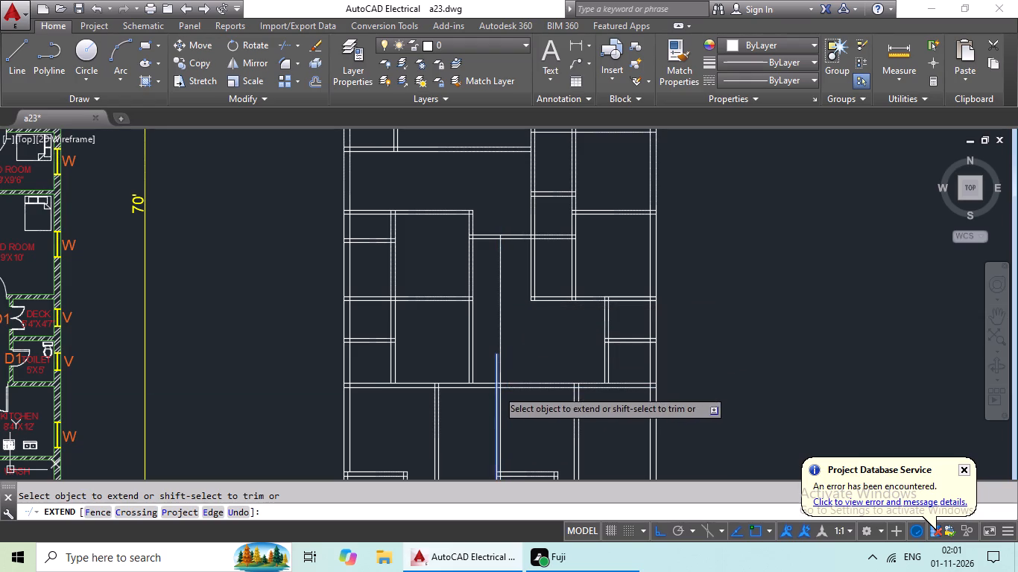
left_click(496, 369)
left_click(496, 349)
left_click(496, 337)
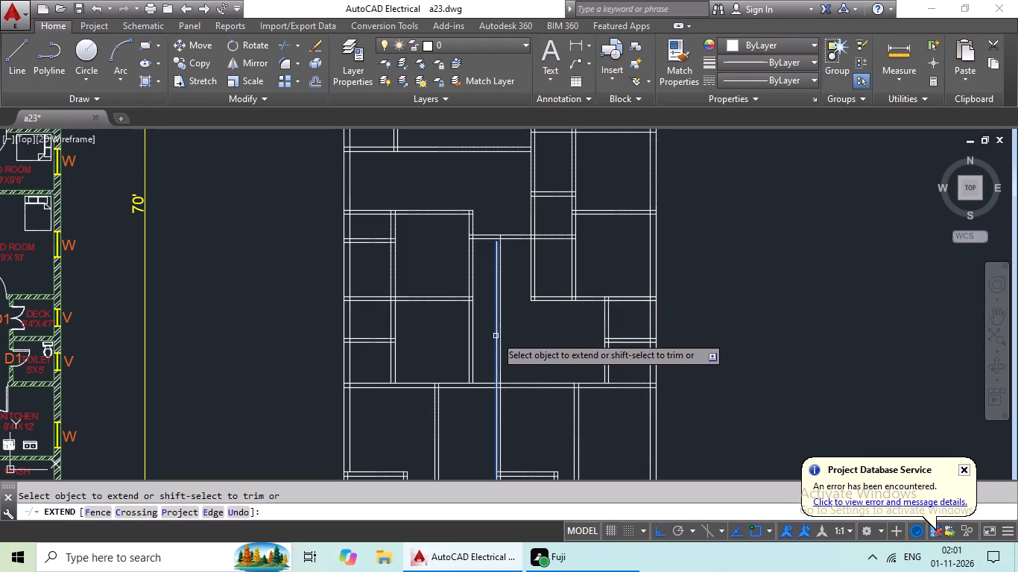
left_click(499, 317)
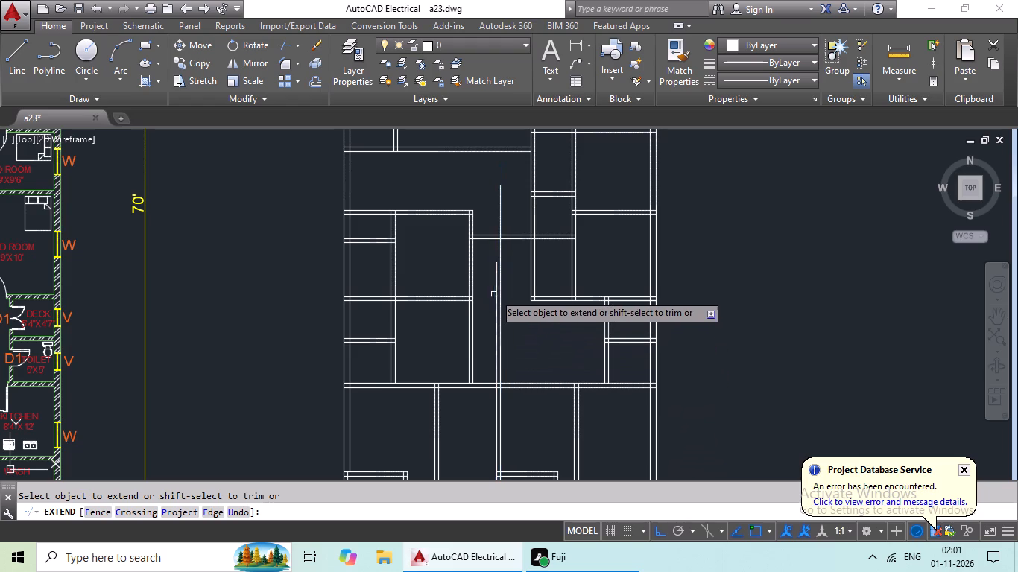
left_click_drag(494, 289, 494, 271)
left_click(494, 270)
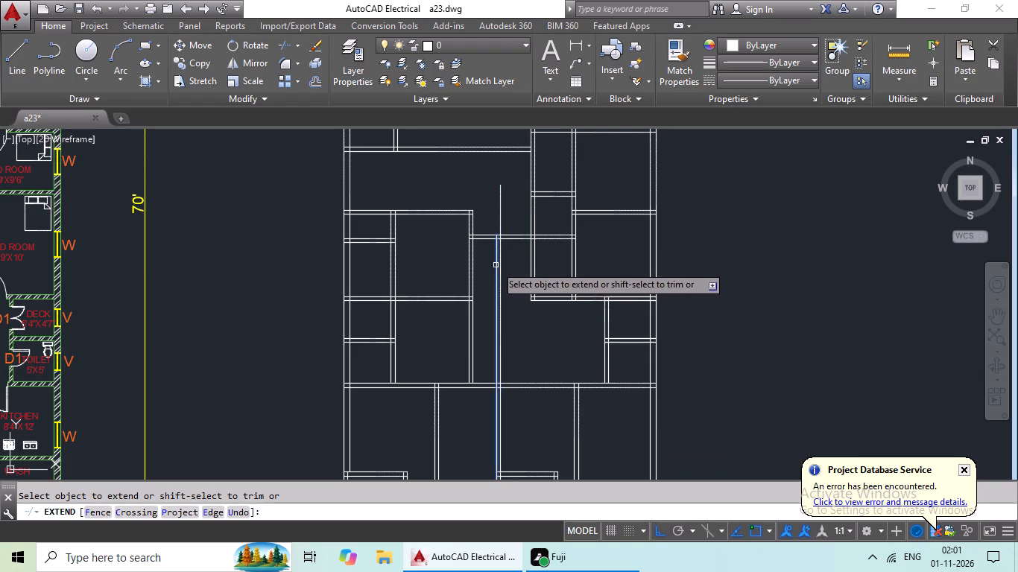
left_click(496, 264)
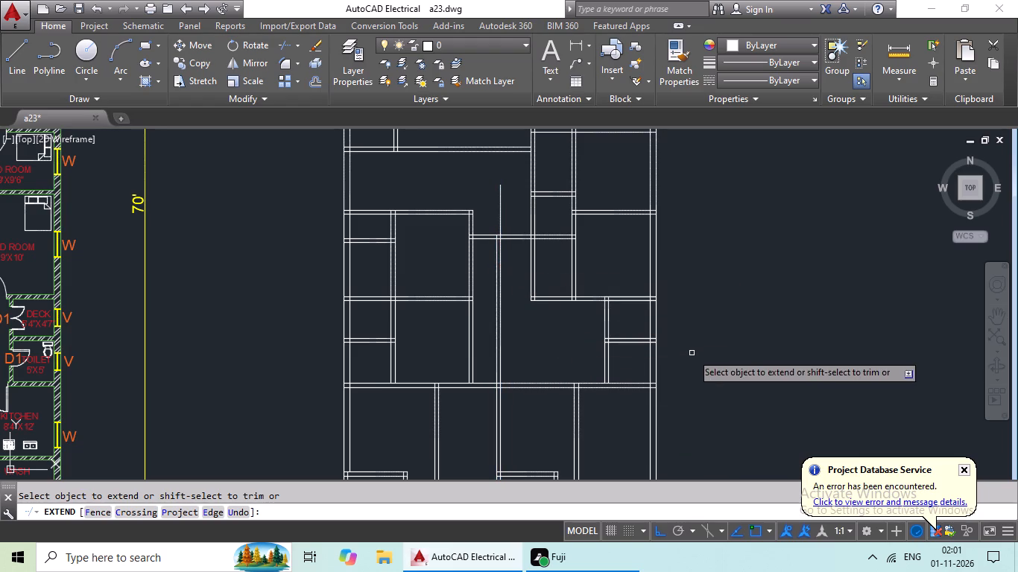
key("Escape")
key("Escape")
Trim the central vertical partition's line where it overshoots north of the lobby's short horizontal wall.
type("TR")
key("space")
key("space")
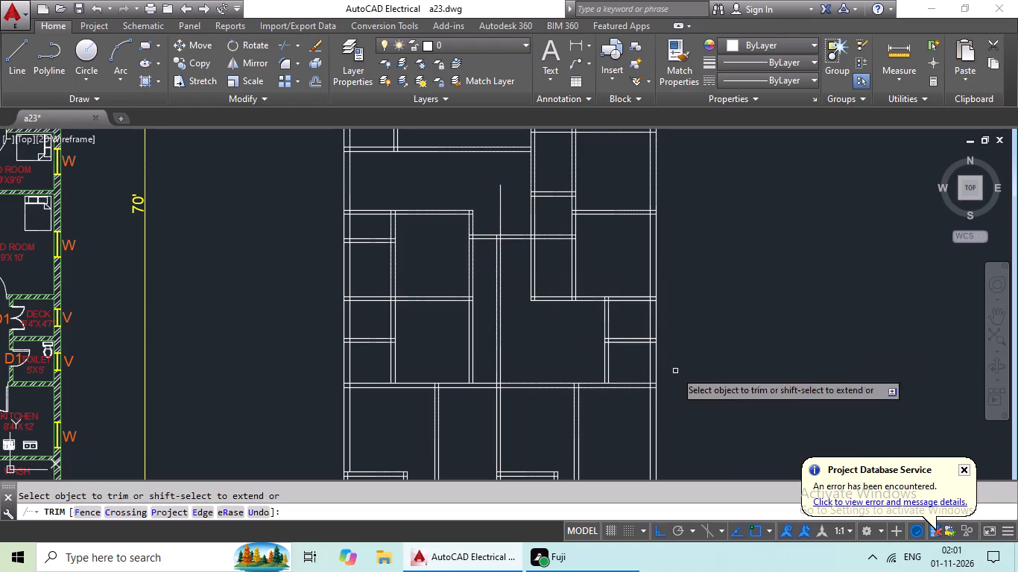
scroll(504, 228, "up", 2)
left_click_drag(528, 206, 478, 232)
left_click(478, 232)
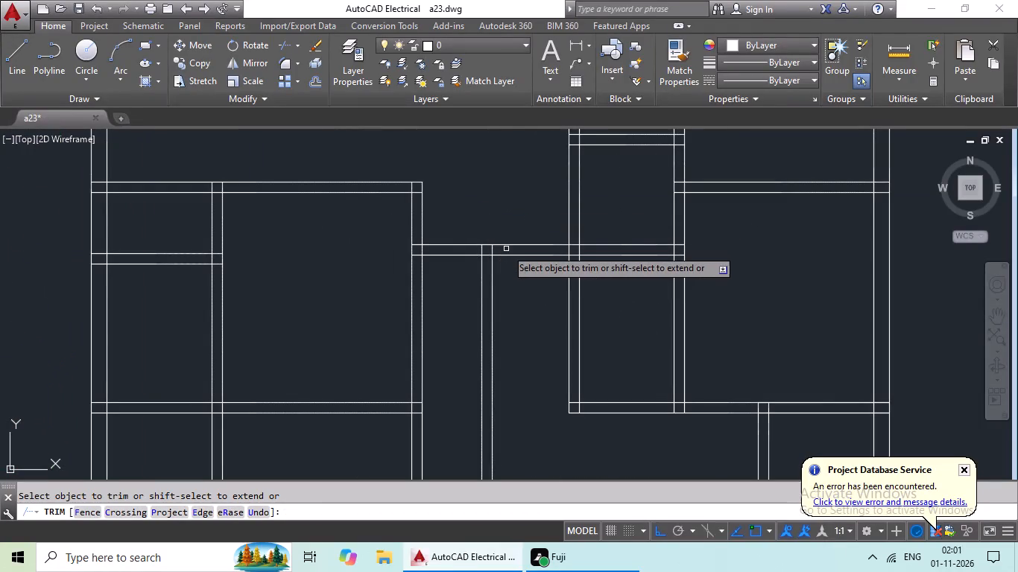
scroll(546, 238, "down", 1)
scroll(680, 255, "down", 1)
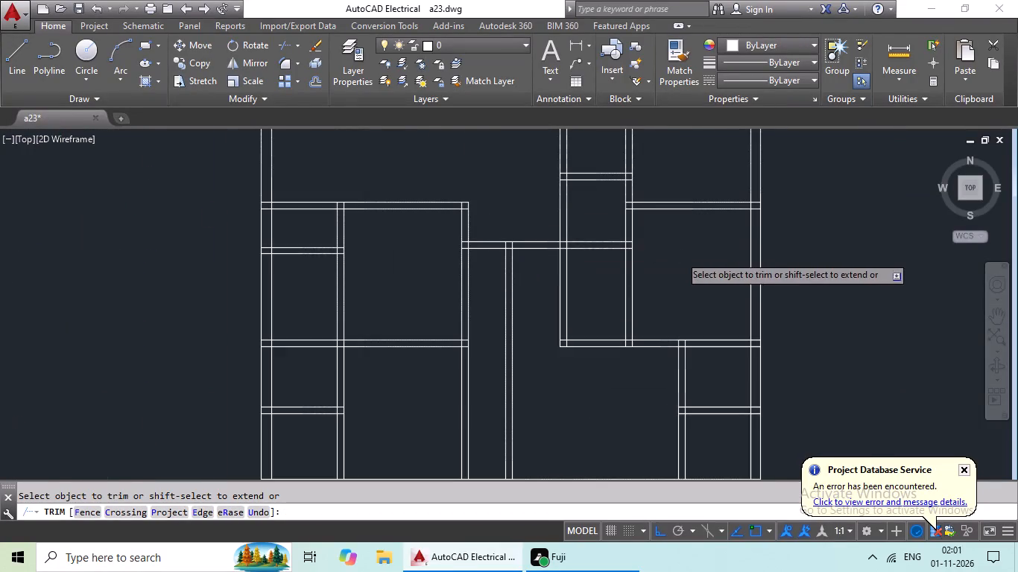
middle_click_drag(680, 255, 603, 341)
middle_click_drag(606, 325, 576, 363)
key("Escape")
key("Escape")
Trim both vertical partitions between the north exterior wall and the first horizontal wall below it.
middle_click_drag(420, 252, 460, 340)
middle_click(458, 295)
middle_click_drag(504, 253, 505, 291)
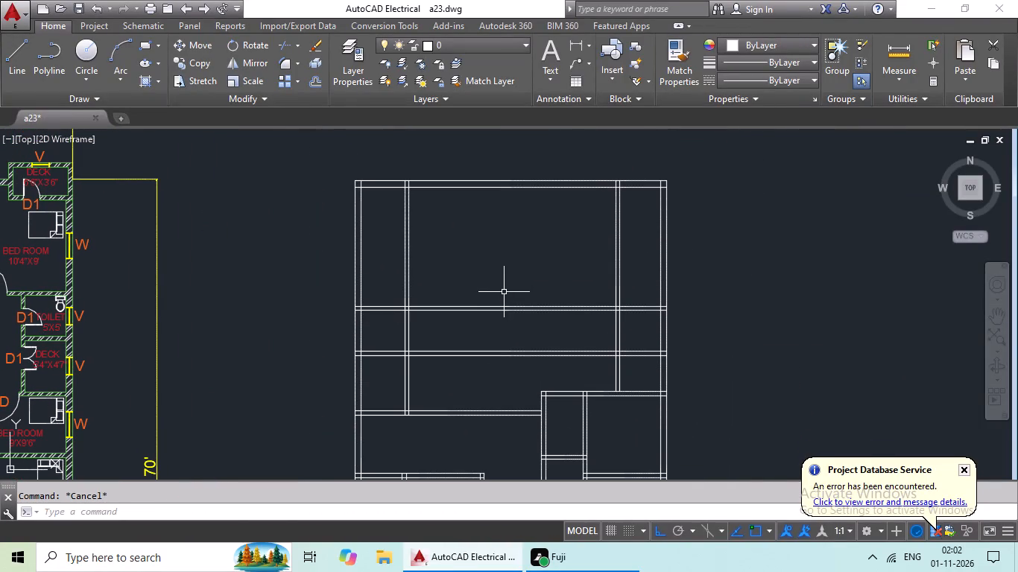
key("Escape")
type("TR")
key("space")
key("space")
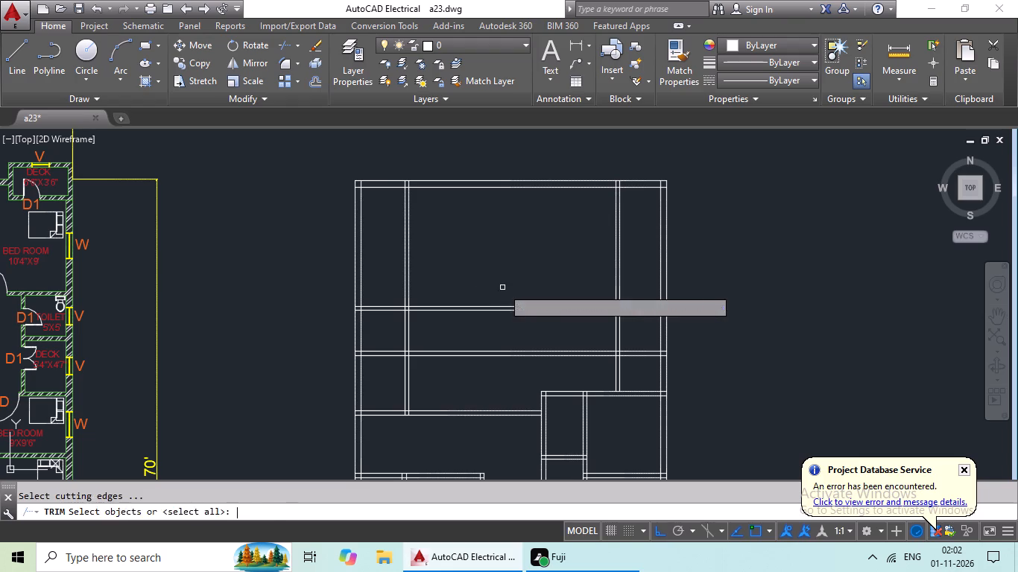
left_click_drag(430, 247, 385, 283)
left_click(467, 243)
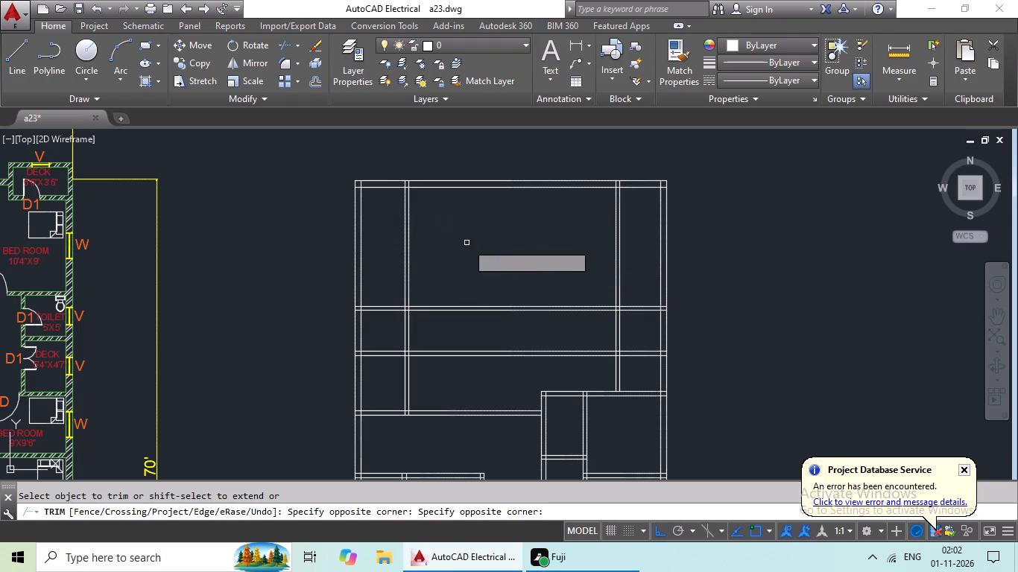
left_click_drag(478, 216, 402, 270)
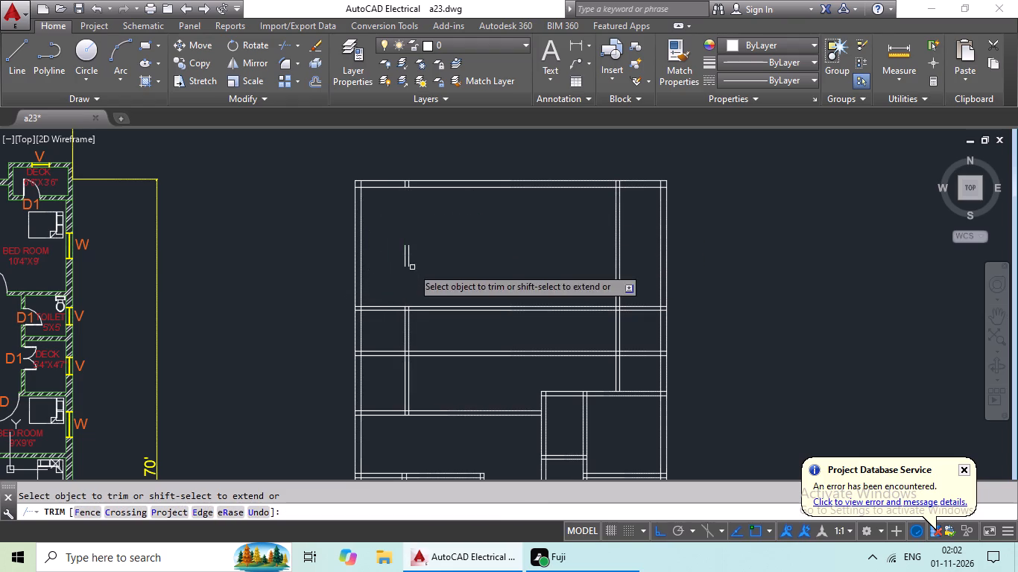
middle_click_drag(478, 254, 294, 268)
scroll(452, 275, "up", 1)
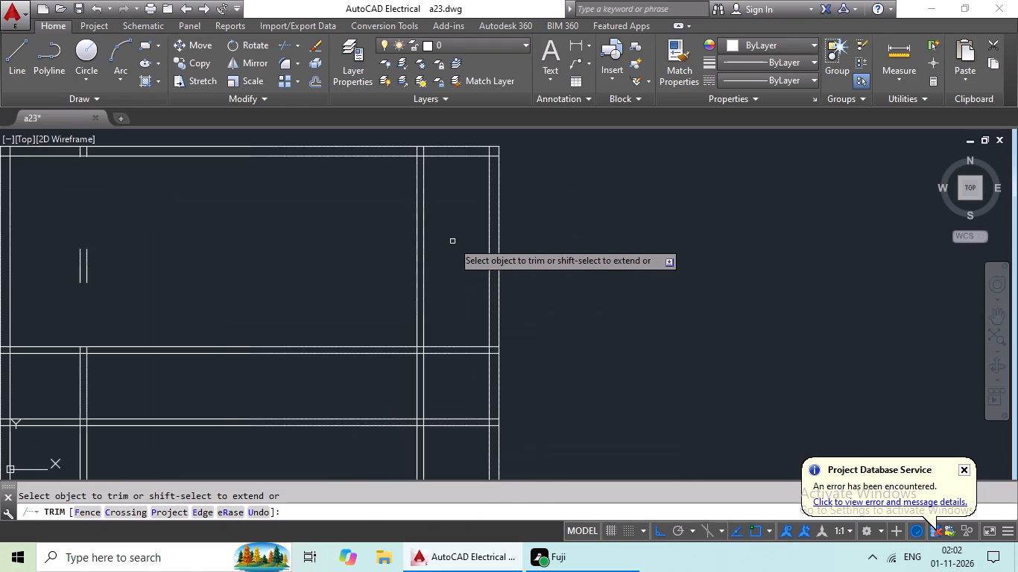
left_click_drag(452, 241, 383, 316)
left_click(383, 316)
scroll(417, 283, "down", 1)
middle_click_drag(417, 283, 567, 273)
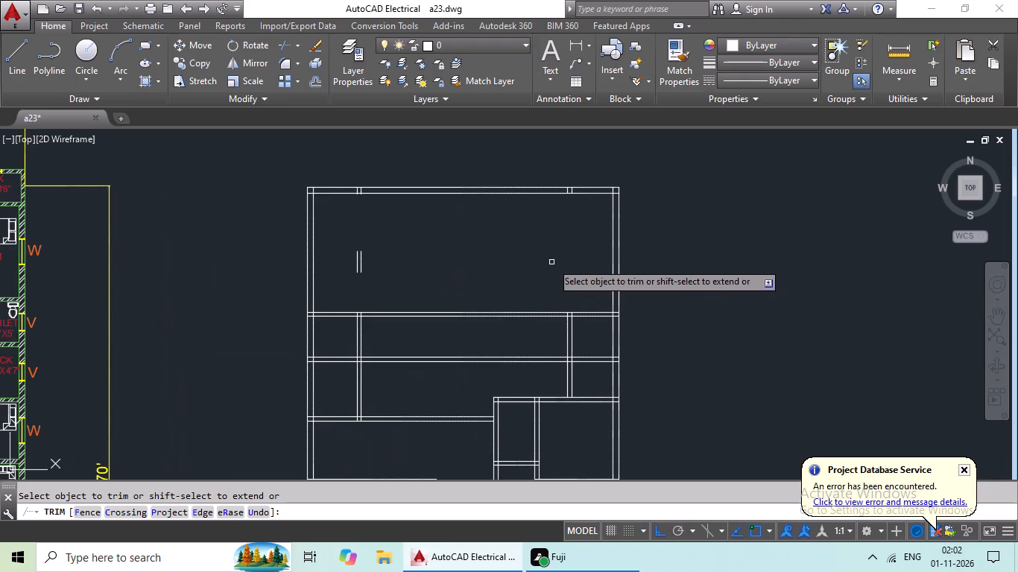
key("Escape")
Erase the leftover pieces of the two trimmed partitions in the northern room area and inside the north exterior wall.
left_click_drag(437, 228, 350, 258)
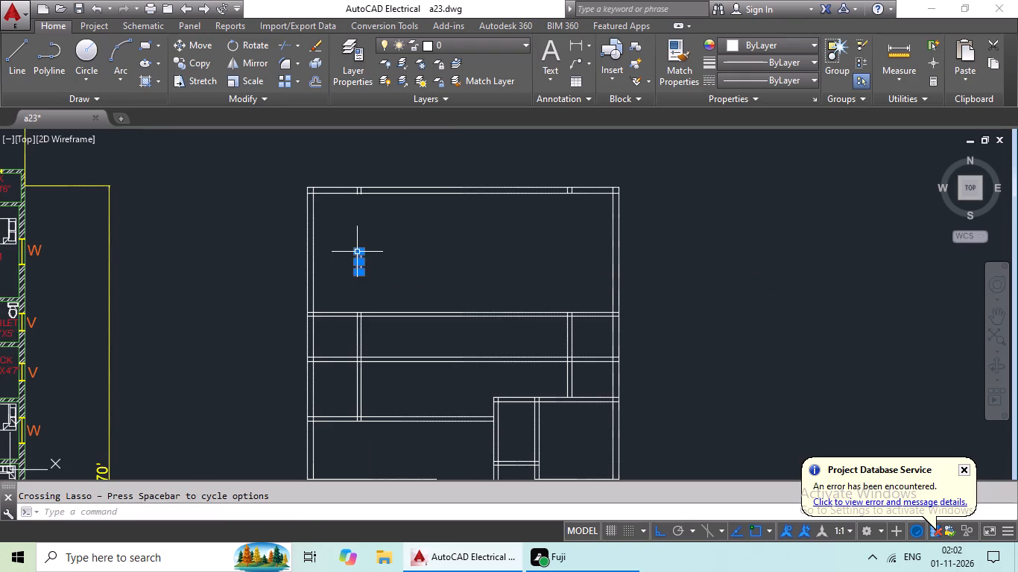
key("Delete")
middle_click_drag(442, 245, 425, 294)
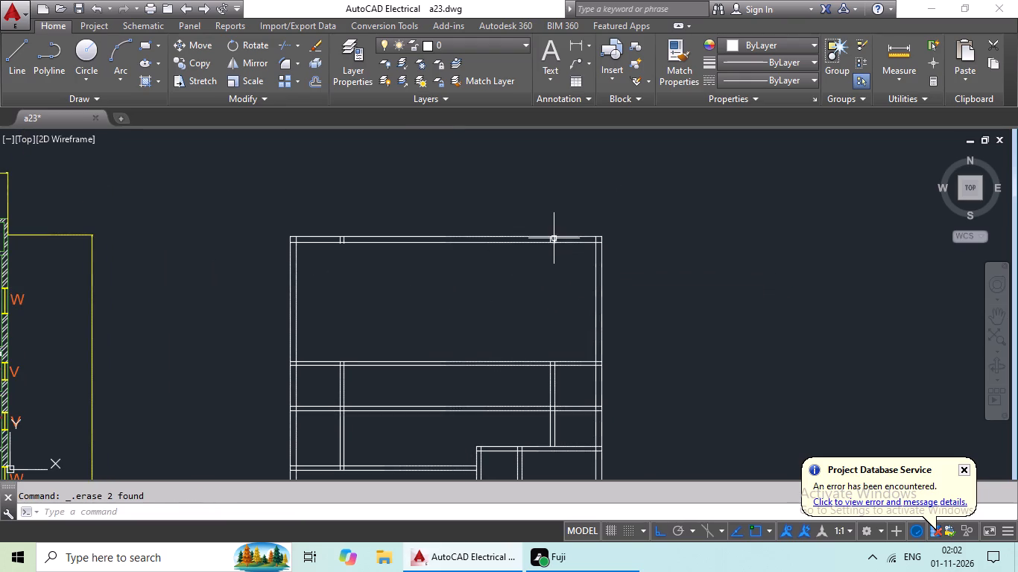
scroll(554, 238, "up", 6)
left_click_drag(630, 235, 487, 261)
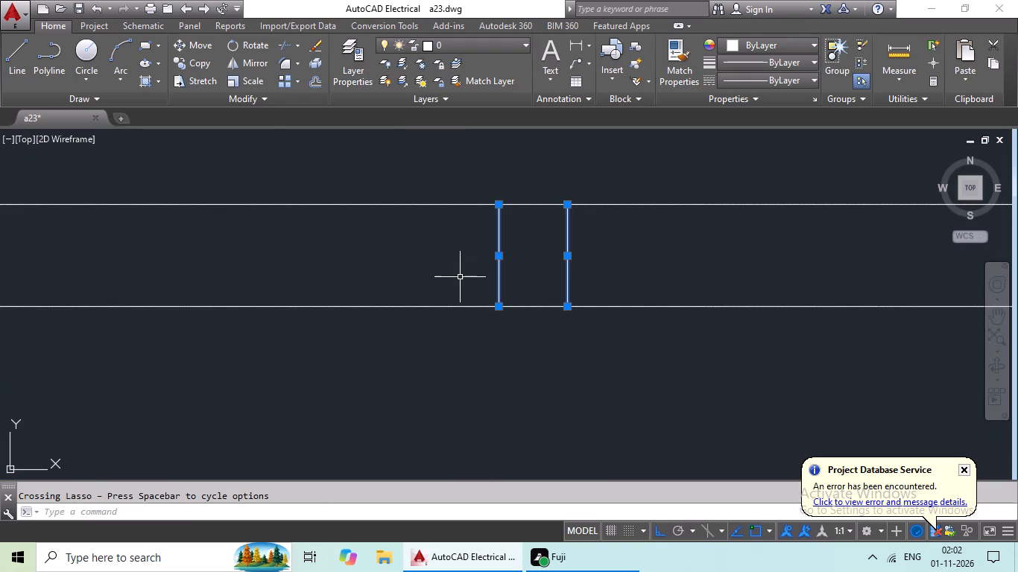
key("Delete")
scroll(482, 272, "down", 3)
middle_click_drag(363, 328, 724, 313)
middle_click_drag(300, 331, 951, 341)
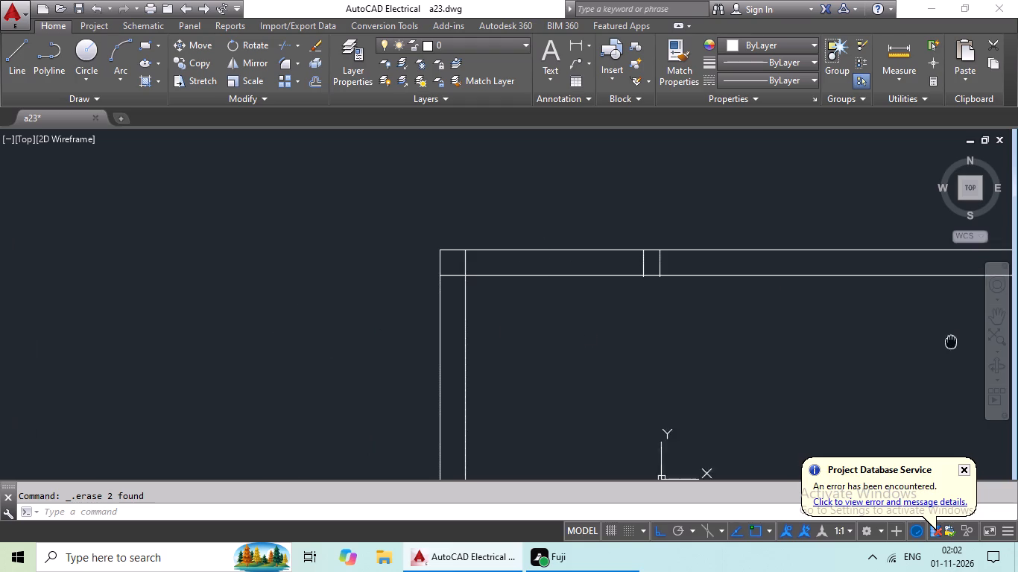
scroll(691, 265, "up", 4)
left_click_drag(639, 241, 295, 308)
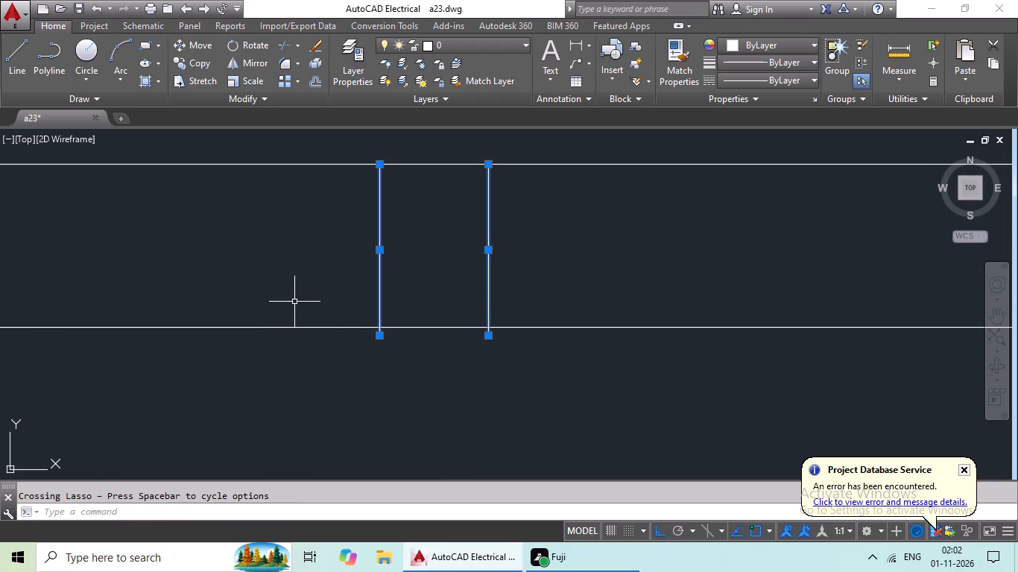
key("Delete")
Offset the inner line of the west exterior wall 8'4" eastward into the northern room area.
scroll(454, 323, "down", 3)
middle_click_drag(472, 389, 426, 229)
scroll(451, 302, "down", 2)
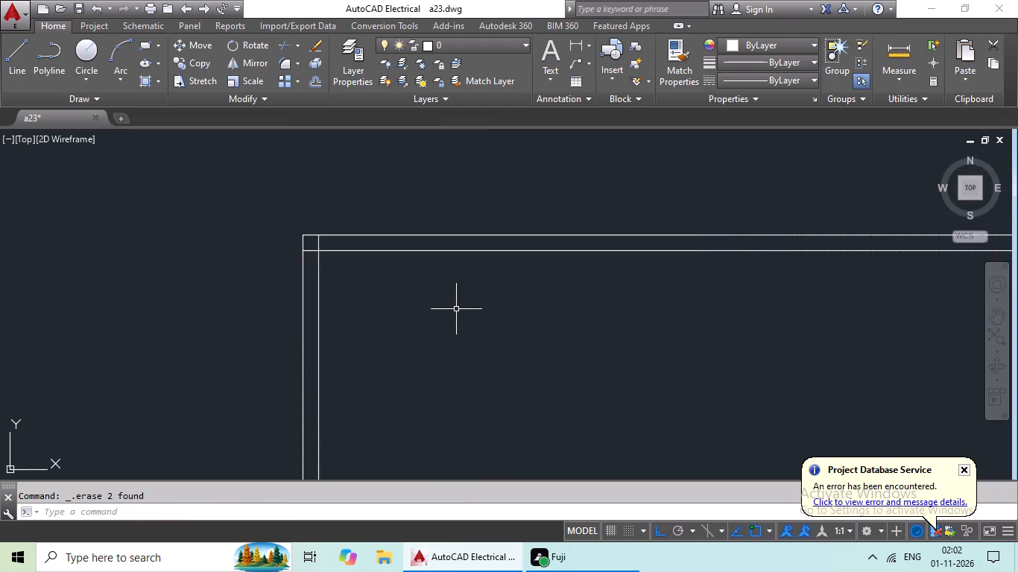
middle_click_drag(456, 309, 274, 187)
scroll(391, 236, "down", 2)
middle_click_drag(398, 260, 493, 212)
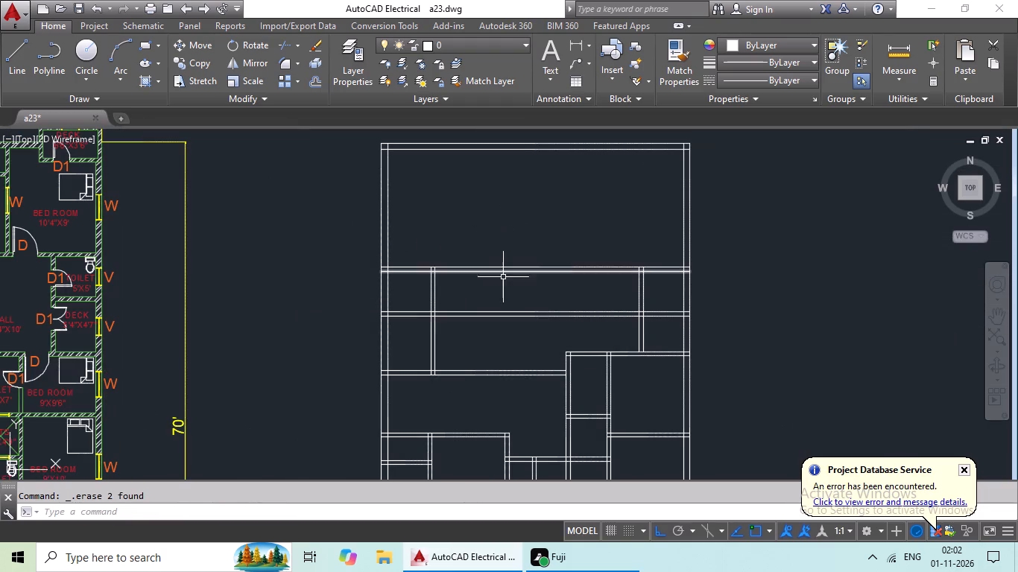
middle_click_drag(525, 349, 546, 286)
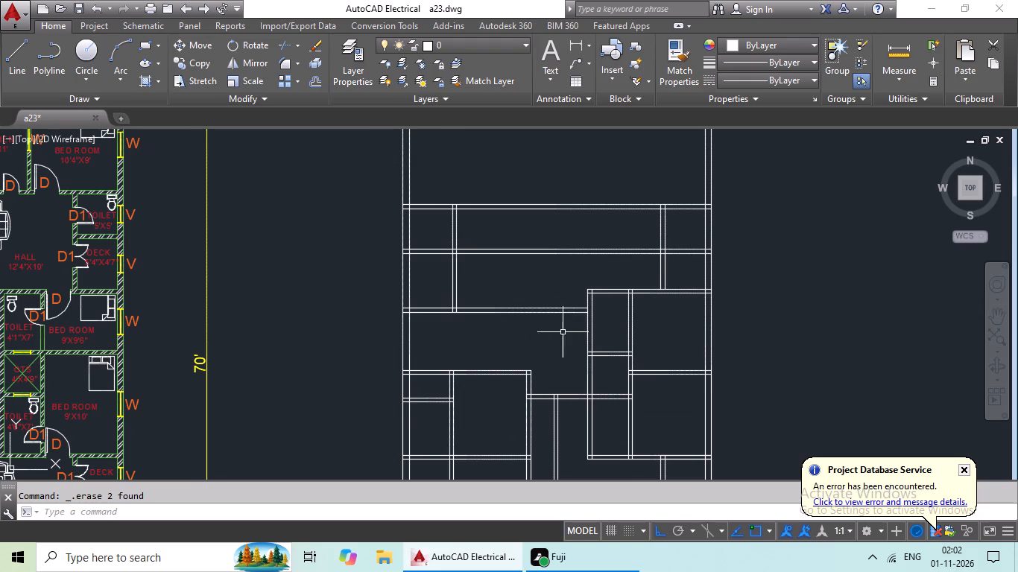
key("Escape")
key("Escape")
key("Escape")
key("Escape")
key("o")
key("Return")
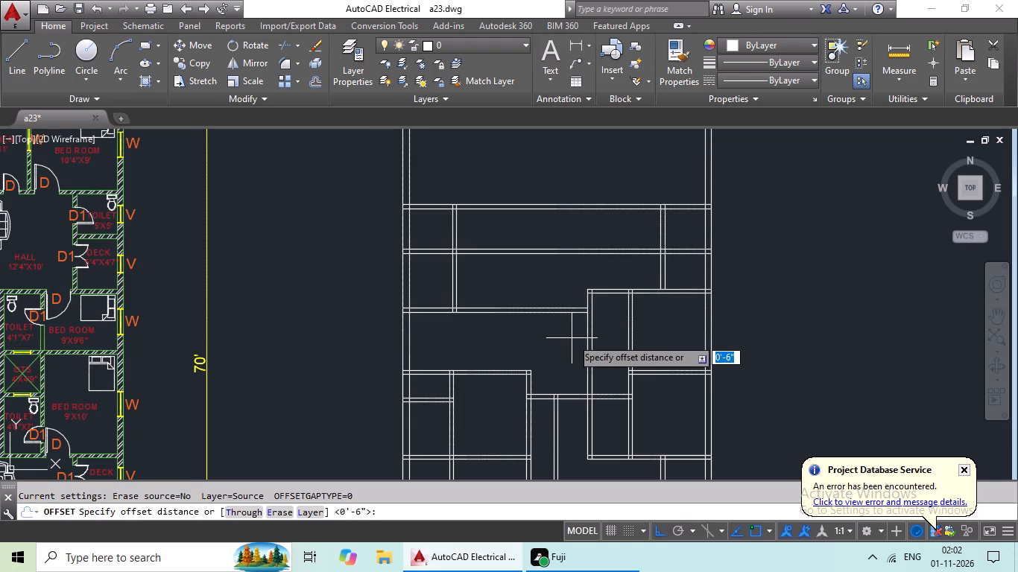
key("5")
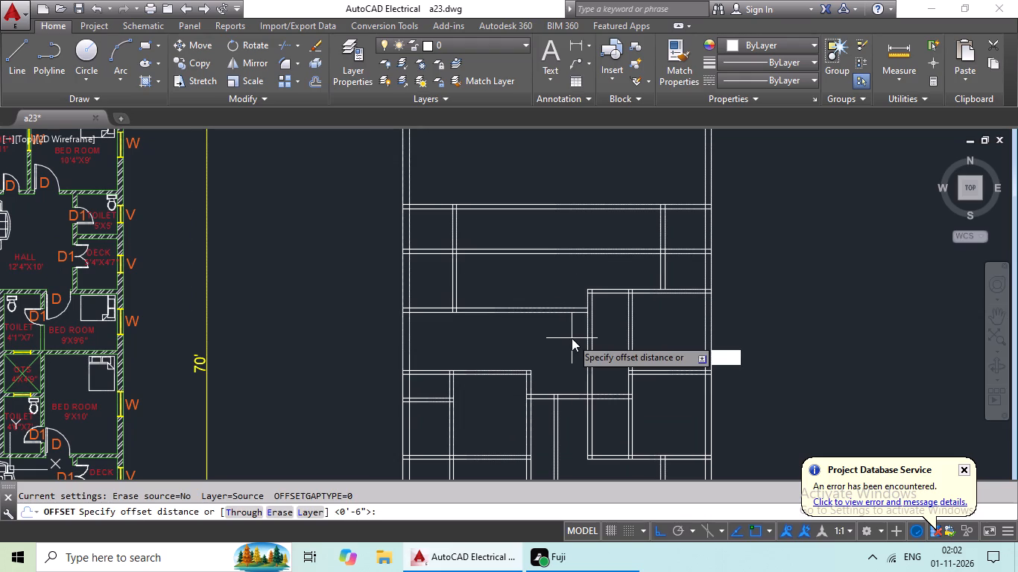
key("BackSpace")
type("8'4\"")
key("Return")
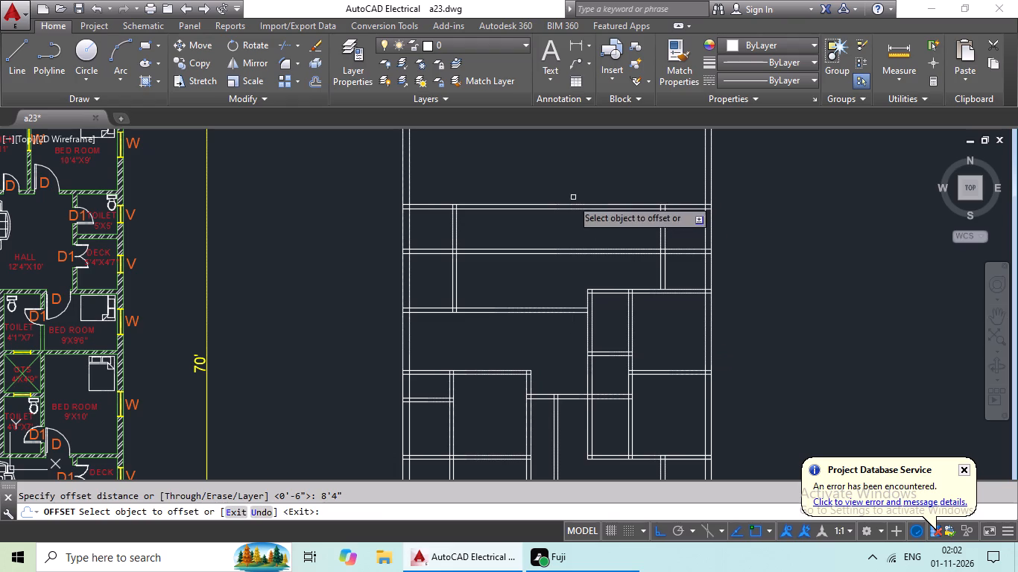
middle_click_drag(560, 188, 489, 348)
left_click(338, 326)
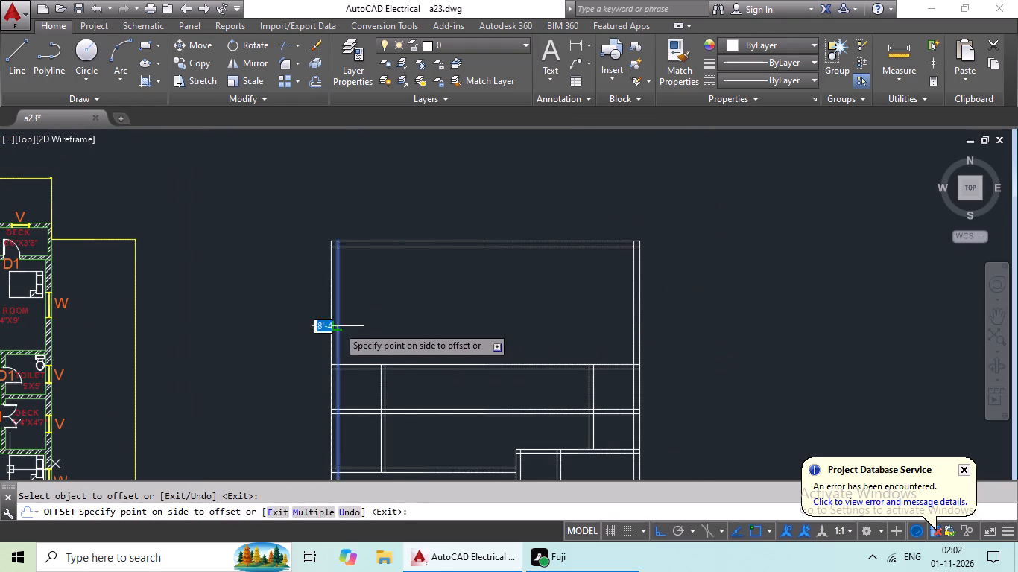
left_click(490, 322)
scroll(525, 302, "down", 2)
middle_click_drag(525, 302, 525, 273)
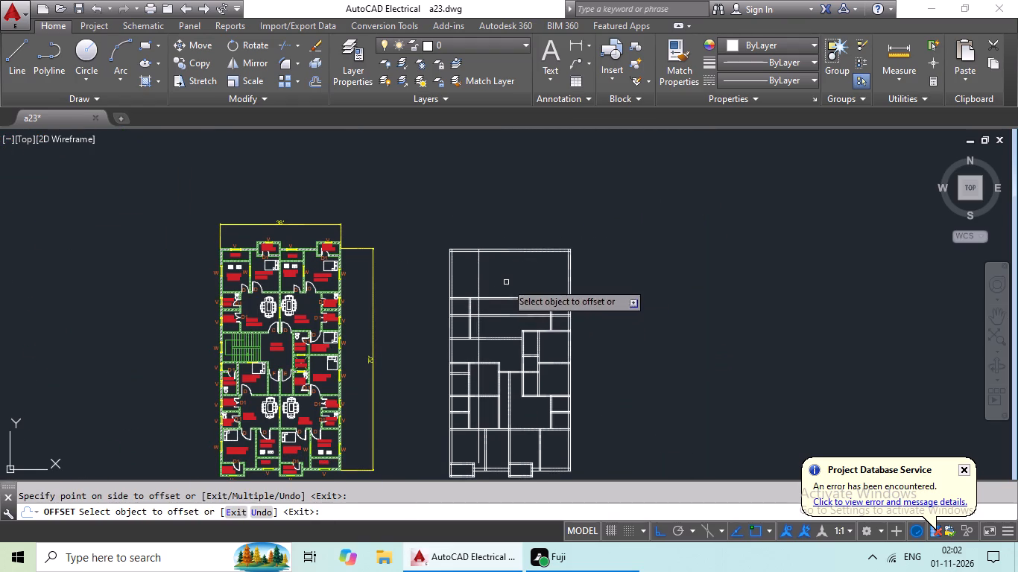
key("Escape")
key("Escape")
Trim the new vertical line inside the northern rooms' south wall and erase its leftover piece below that wall.
type("TR")
key("space")
key("space")
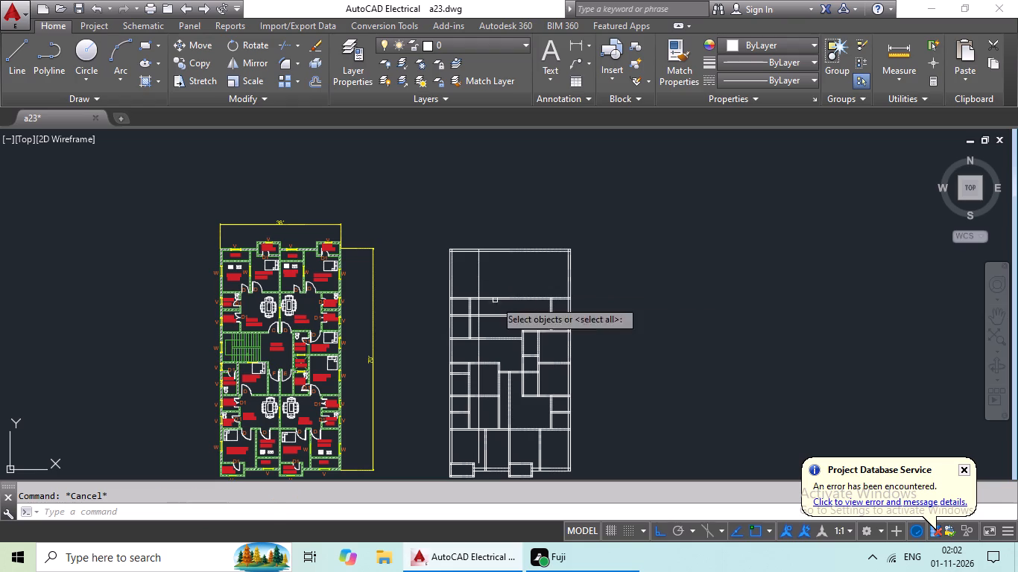
scroll(473, 297, "up", 4)
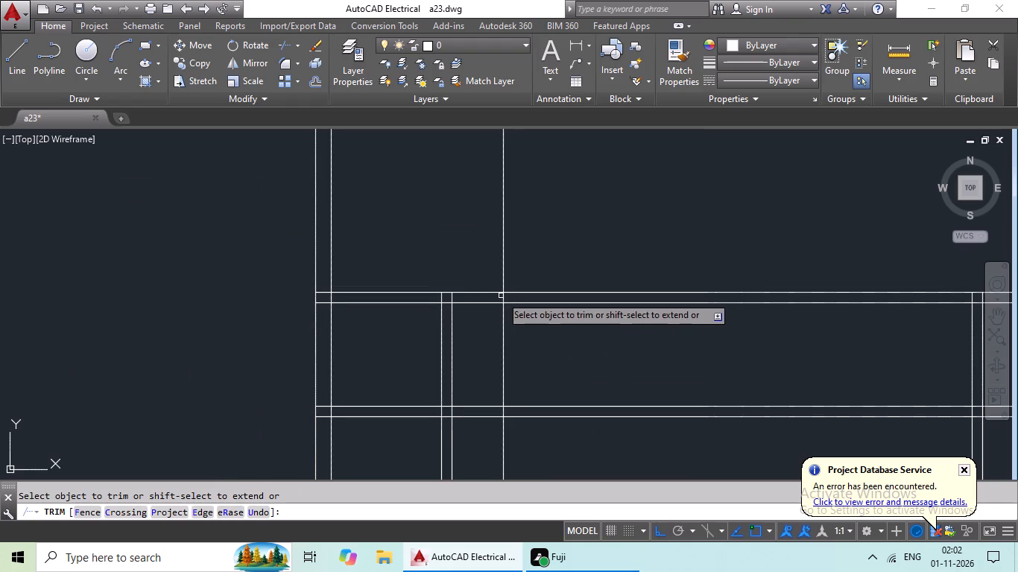
scroll(502, 296, "up", 3)
left_click_drag(534, 294, 493, 304)
left_click(493, 304)
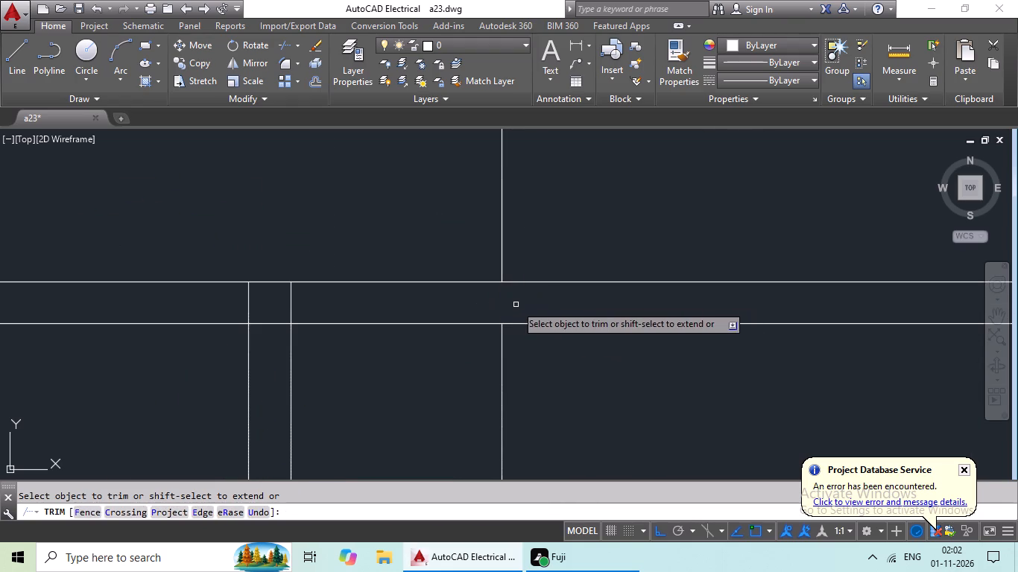
key("Escape")
key("Escape")
left_click_drag(616, 355, 452, 413)
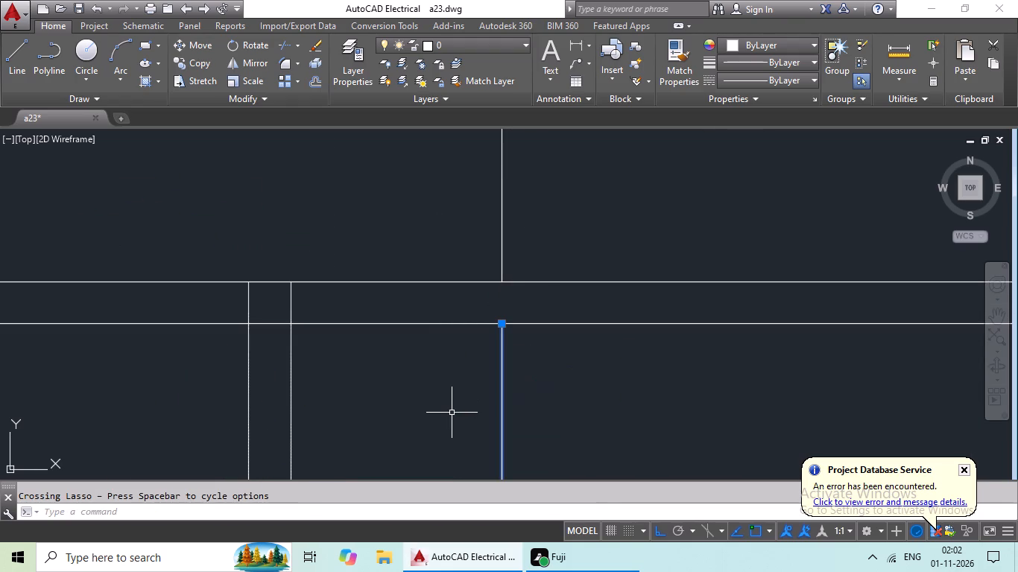
key("Delete")
Offset the trimmed vertical line 6" eastward to form the first partition in the northern room area.
scroll(500, 401, "down", 4)
middle_click_drag(514, 442, 443, 439)
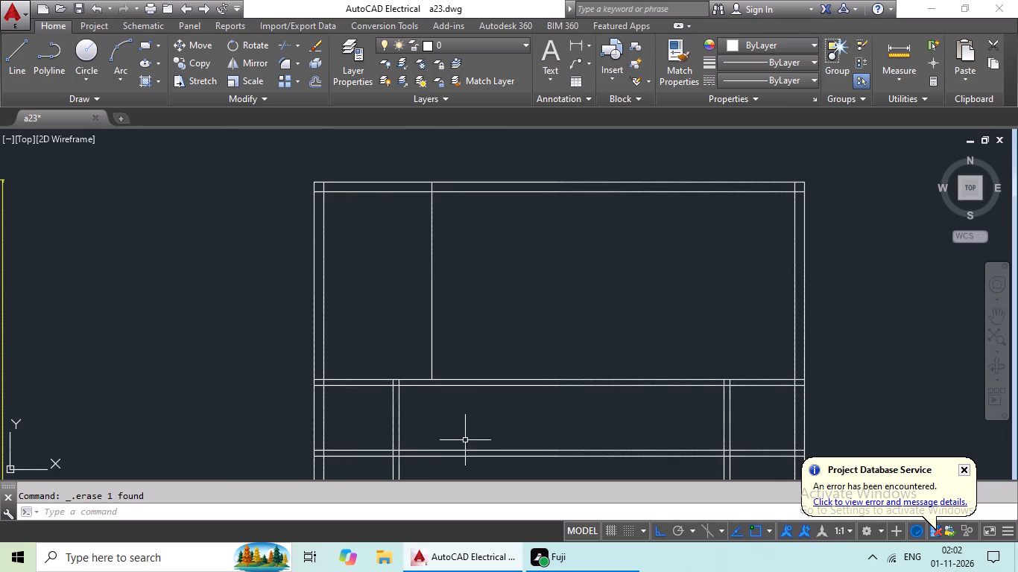
key("Escape")
key("Escape")
key("o")
key("Return")
type("6\"")
key("Return")
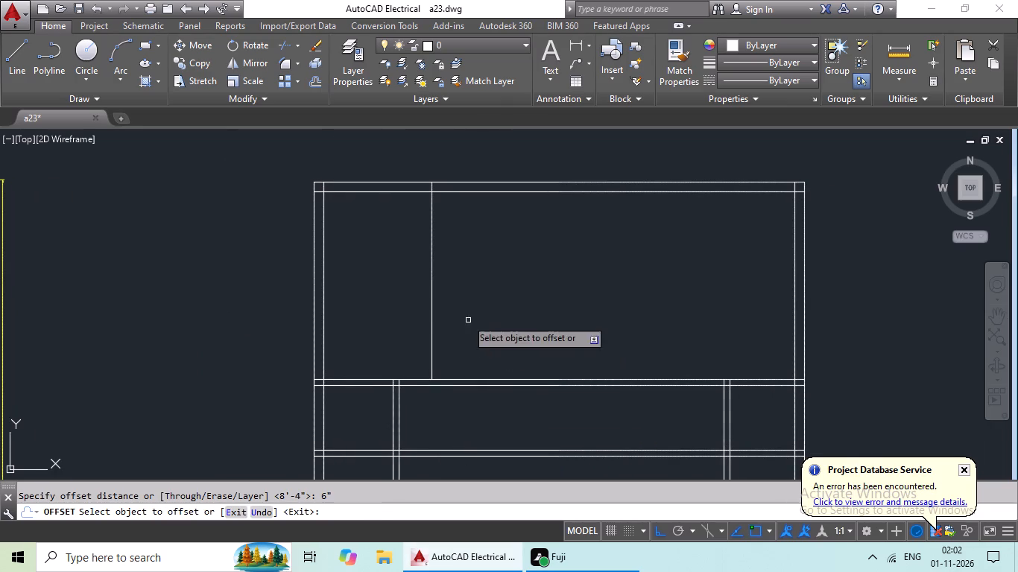
left_click(433, 327)
left_click(478, 325)
key("Escape")
key("Escape")
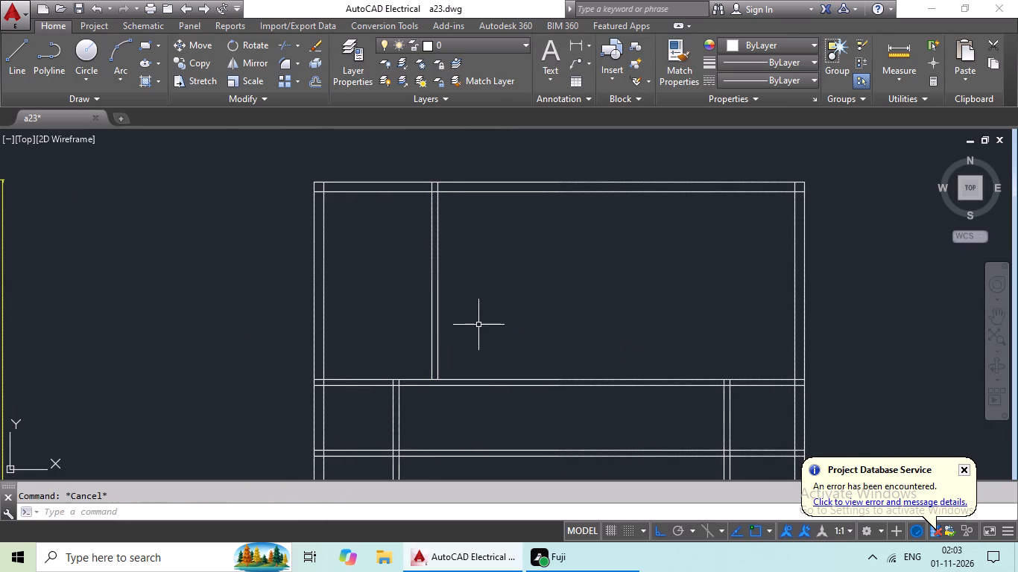
Offset the first northern partition's east line 9' eastward.
key("o")
key("Return")
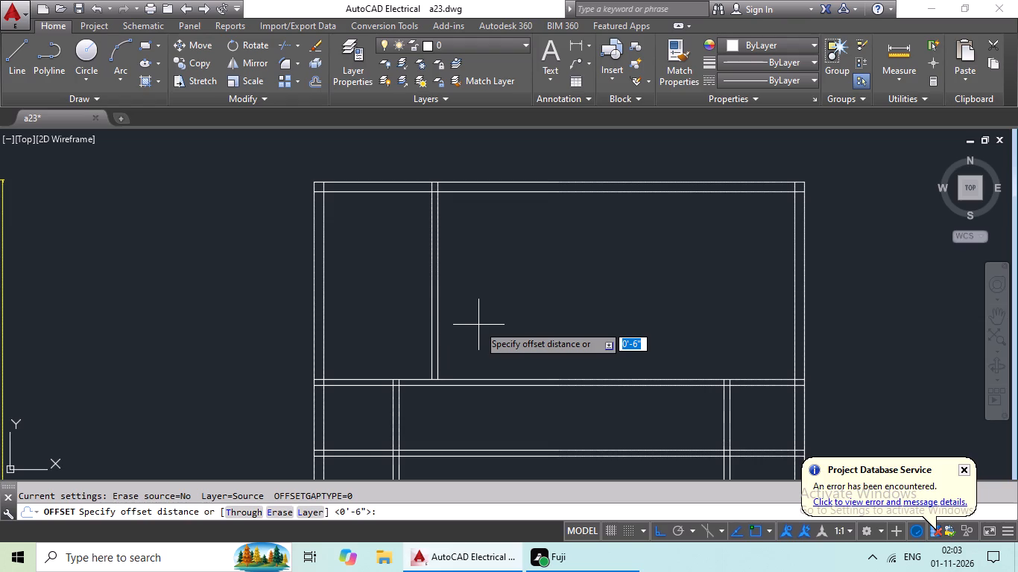
type("9'")
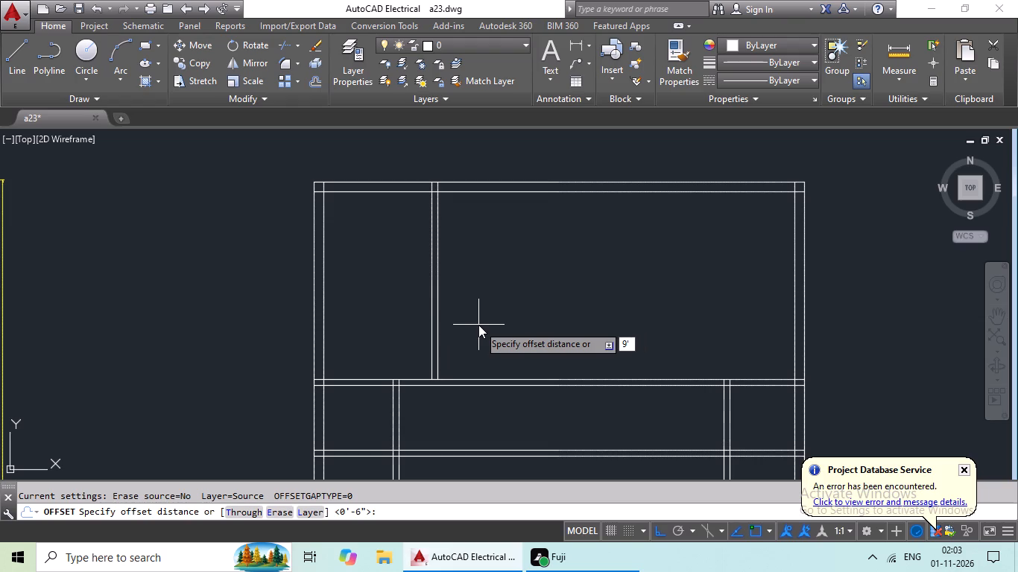
key("Return")
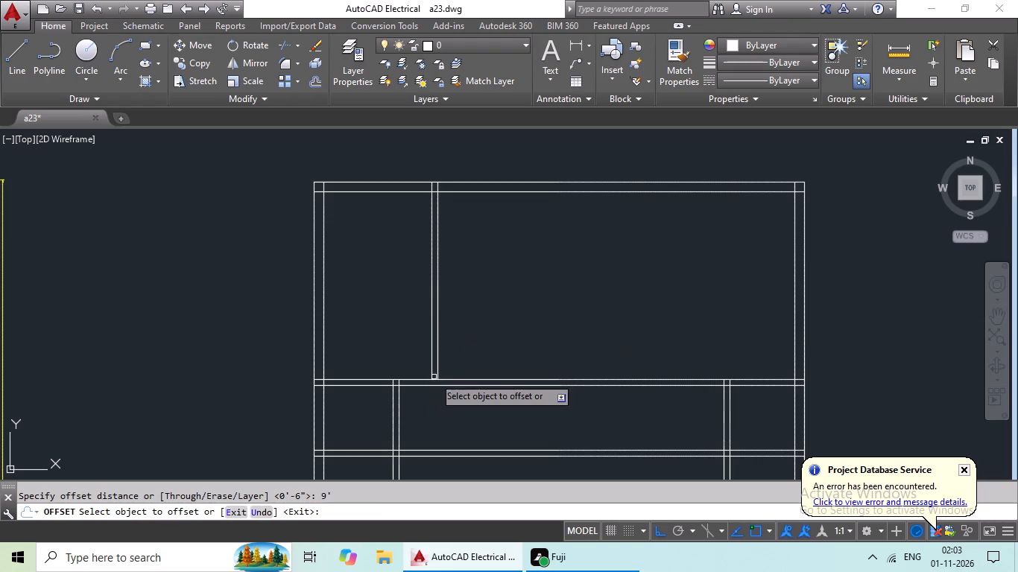
left_click_drag(439, 359, 466, 356)
left_click(575, 353)
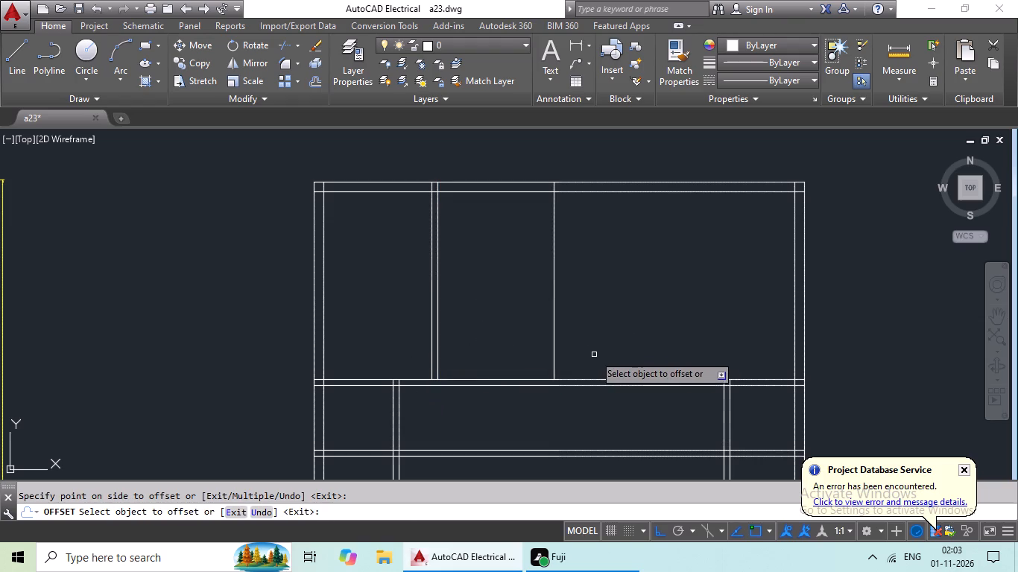
key("Escape")
Offset the new vertical line 6" eastward to form the central northern partition.
key("o")
key("Return")
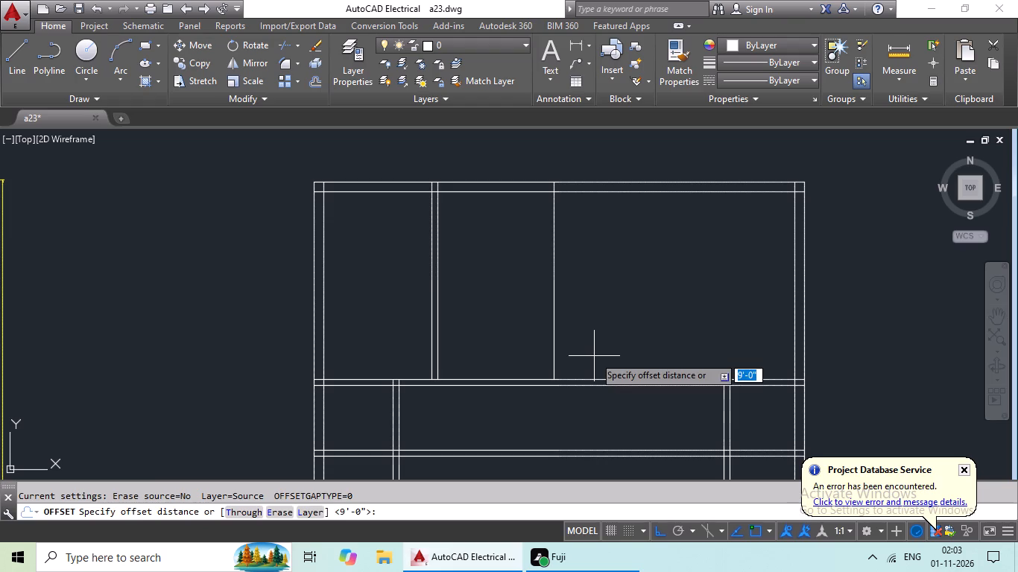
type("6\"")
key("Return")
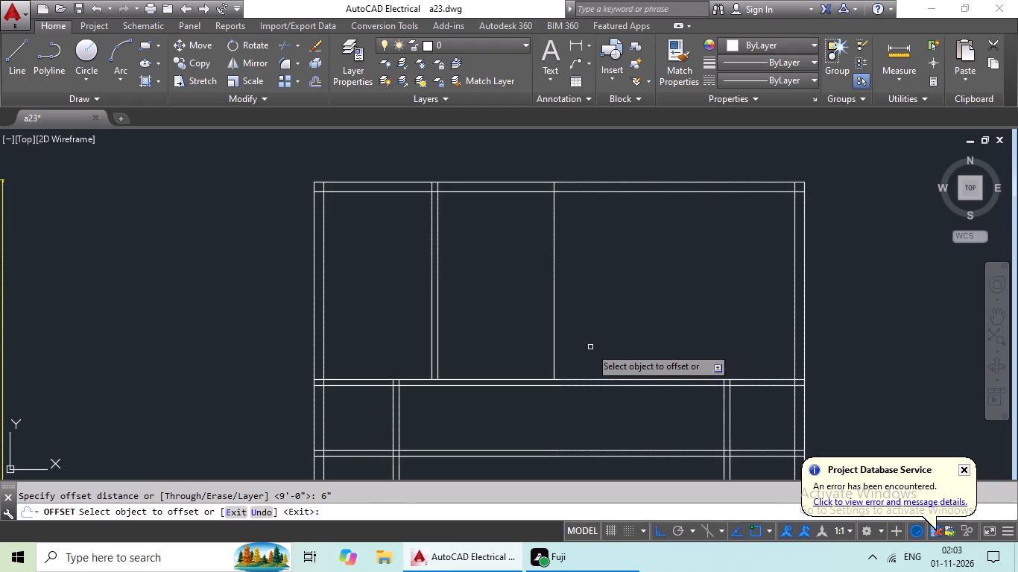
left_click_drag(554, 340, 592, 339)
left_click(638, 338)
middle_click_drag(642, 336, 525, 370)
key("Escape")
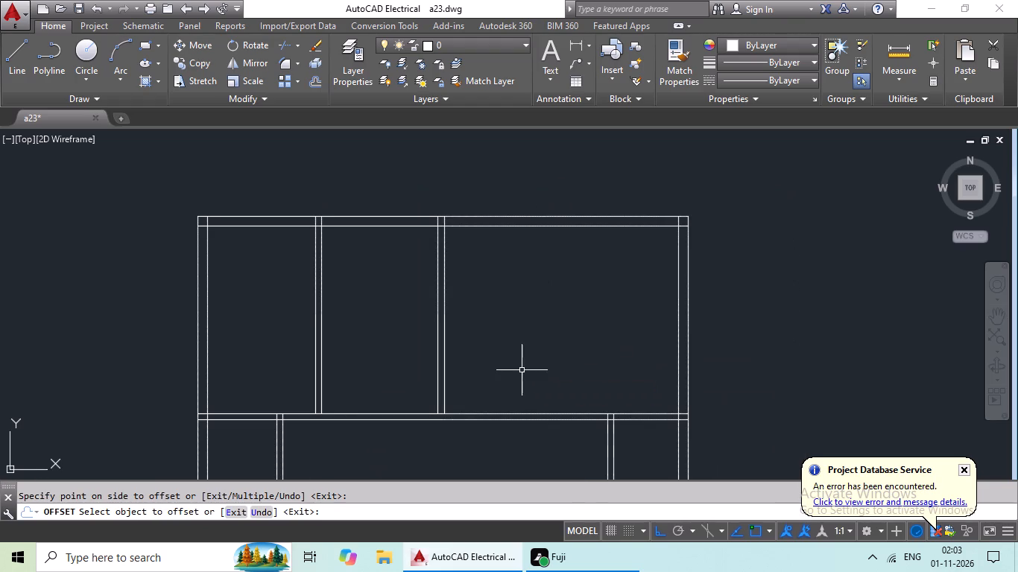
key("Escape")
key("Escape")
key("Escape")
key("Escape")
Offset the central northern partition's east line 7' eastward.
key("o")
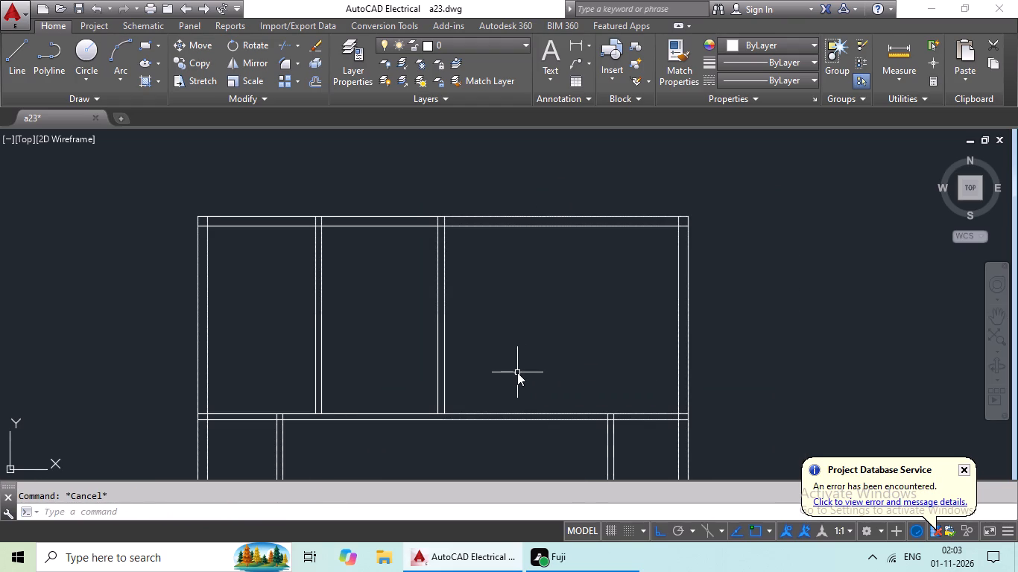
key("Escape")
key("Escape")
key("o")
key("Return")
type("7'")
key("Return")
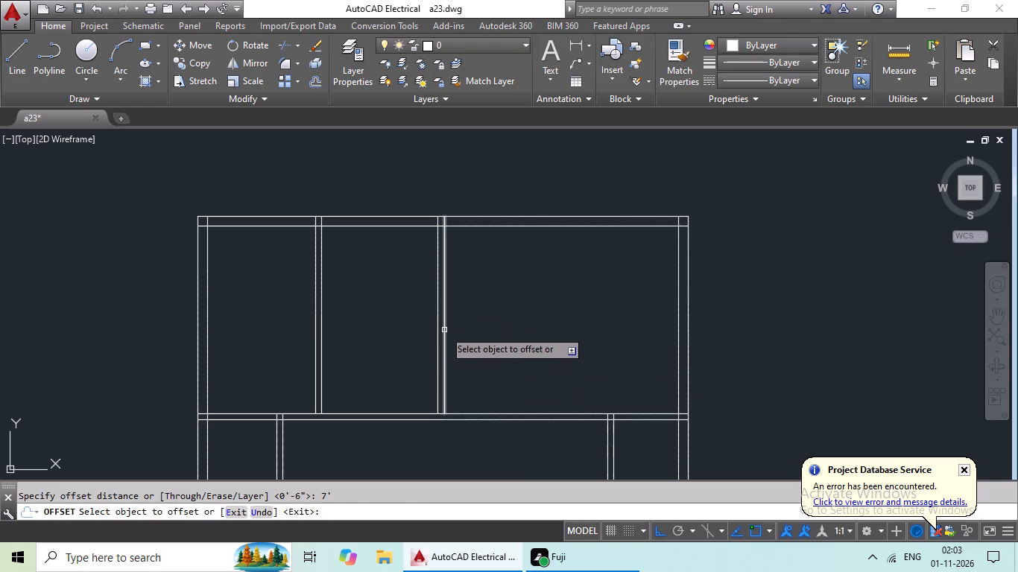
left_click_drag(444, 330, 472, 330)
left_click(636, 330)
key("Escape")
key("Escape")
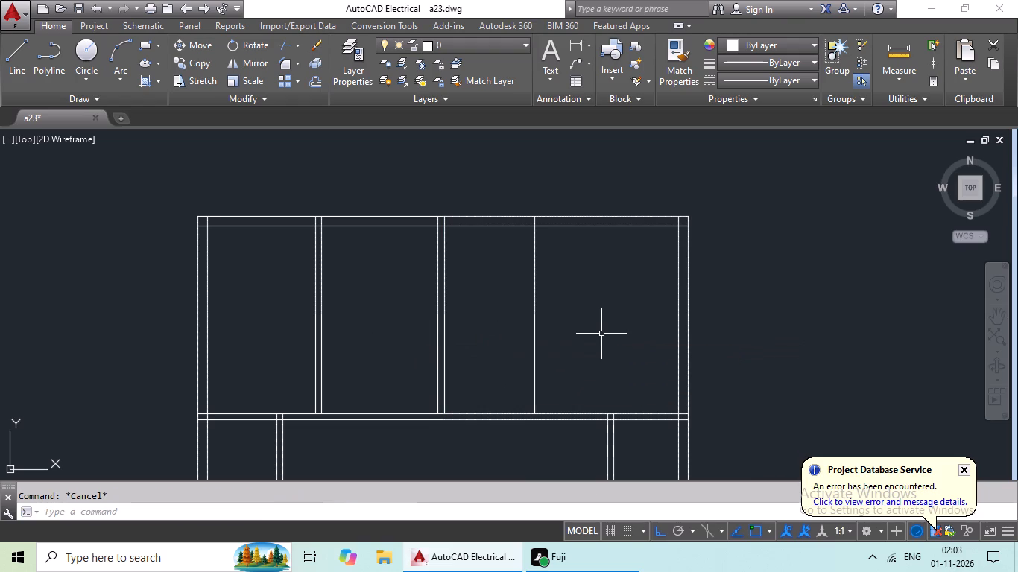
Offset the newest vertical line 6" eastward to form the third partition in the northern room area.
key("o")
key("Return")
type("6\"")
key("Return")
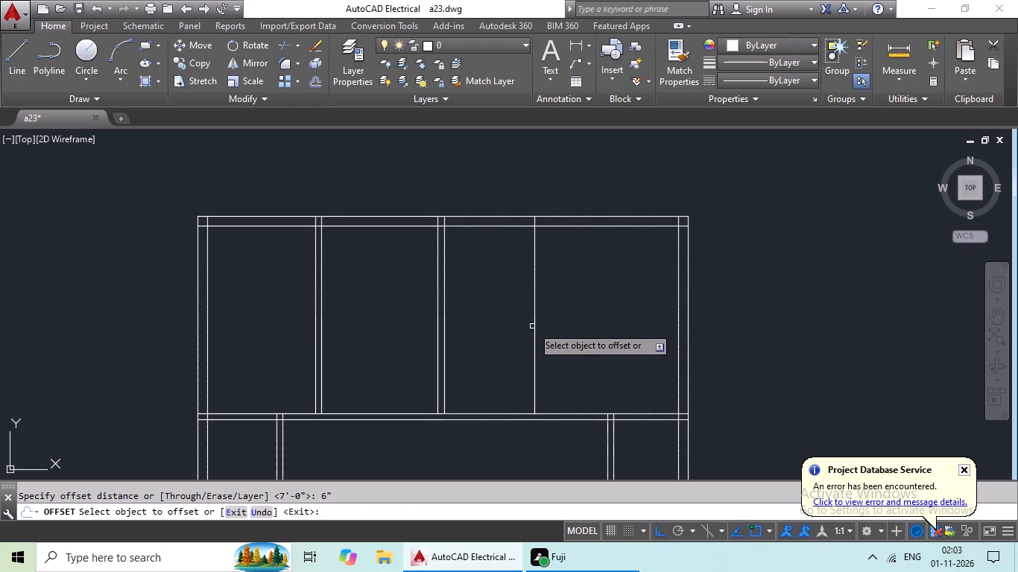
left_click_drag(536, 323, 568, 316)
left_click(593, 308)
scroll(594, 305, "down", 2)
middle_click_drag(594, 305, 510, 308)
scroll(491, 360, "down", 1)
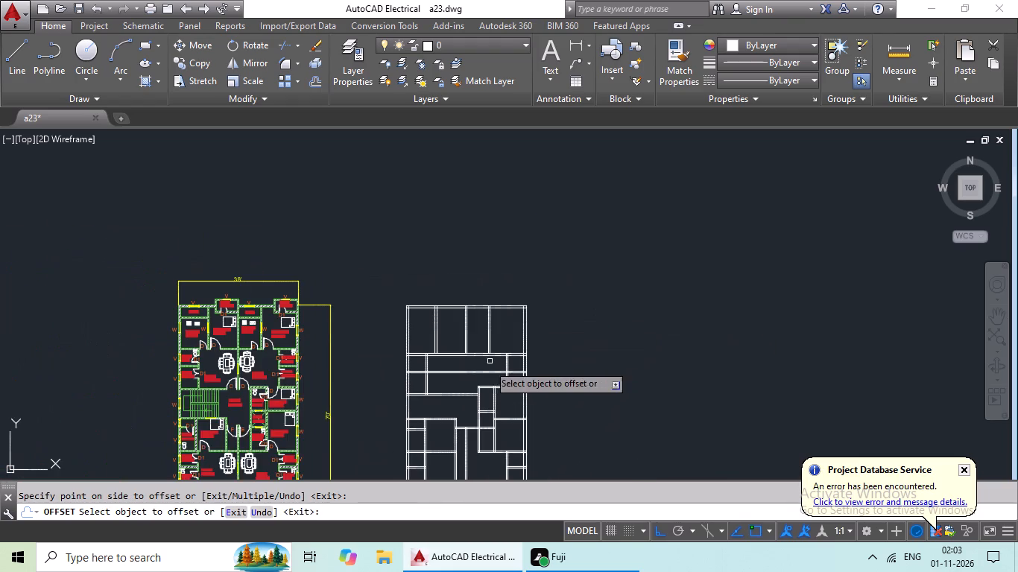
middle_click_drag(484, 367, 484, 343)
scroll(481, 354, "up", 3)
scroll(480, 354, "down", 1)
middle_click_drag(481, 353, 481, 308)
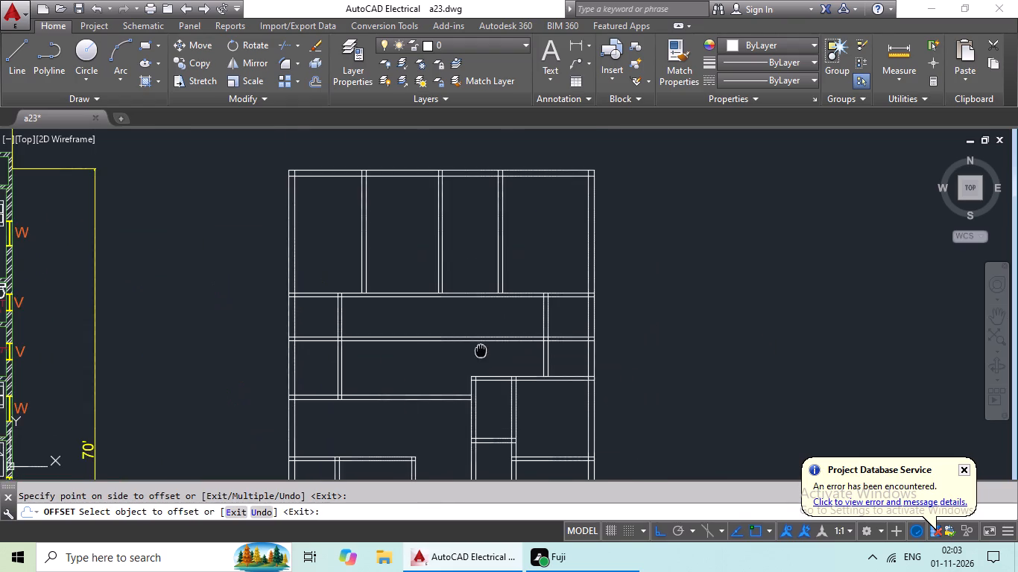
middle_click_drag(481, 308, 481, 299)
key("Escape")
key("Escape")
Extend the central northern partition's west line south to the third horizontal wall below the north exterior wall.
type("EX")
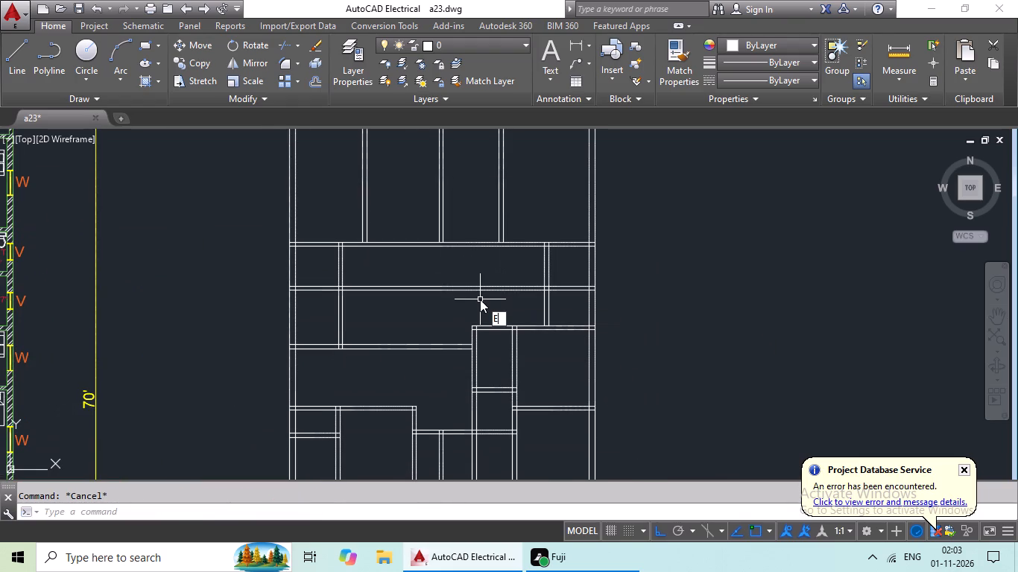
key("space")
key("space")
left_click(439, 224)
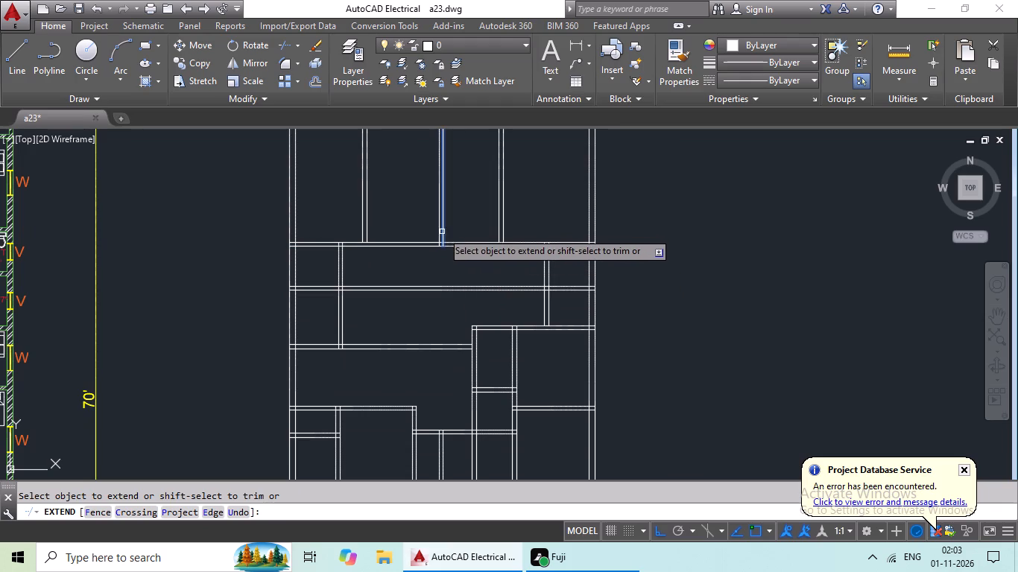
left_click(443, 232)
left_click(439, 234)
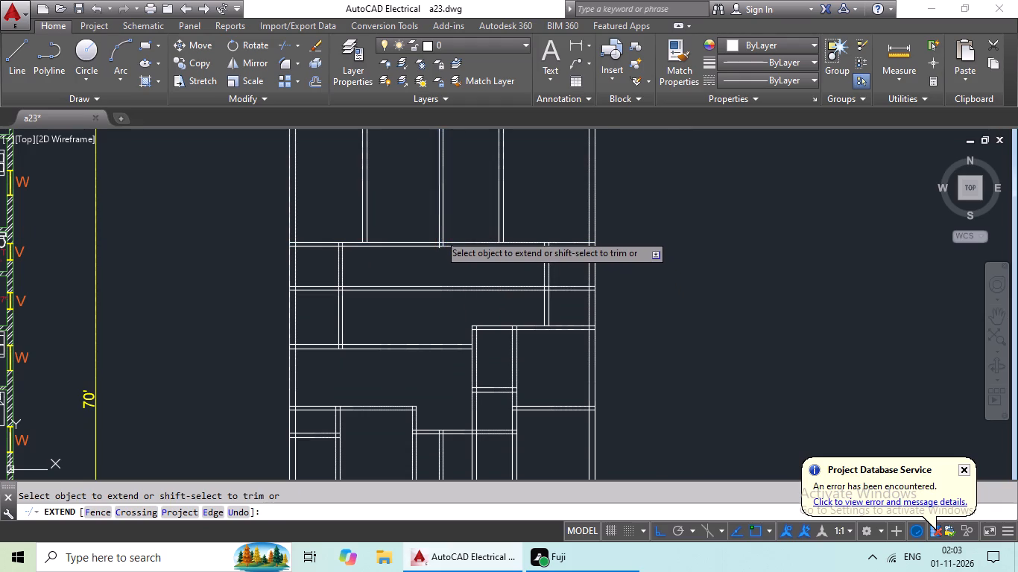
left_click(440, 239)
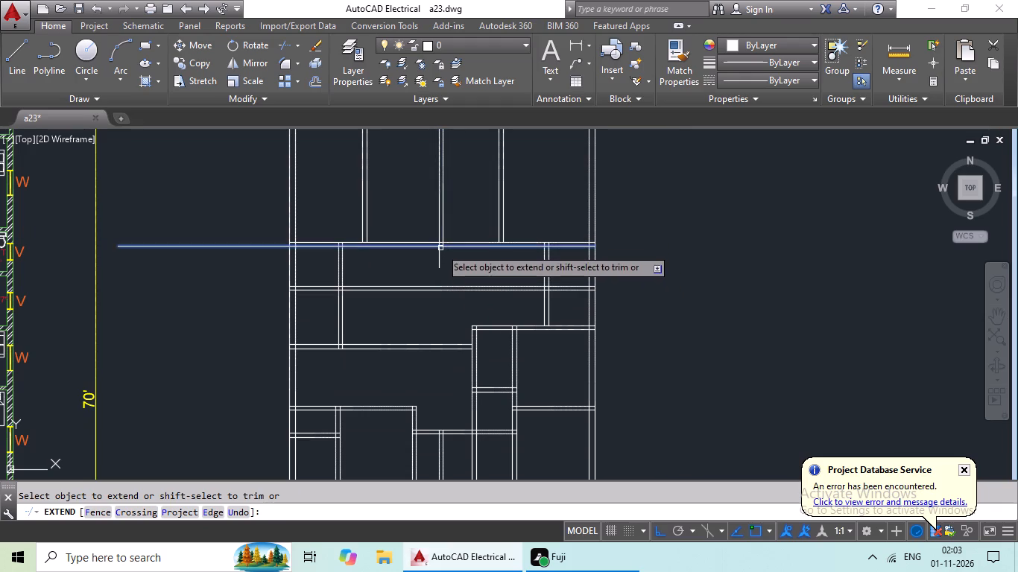
left_click(439, 253)
left_click(440, 264)
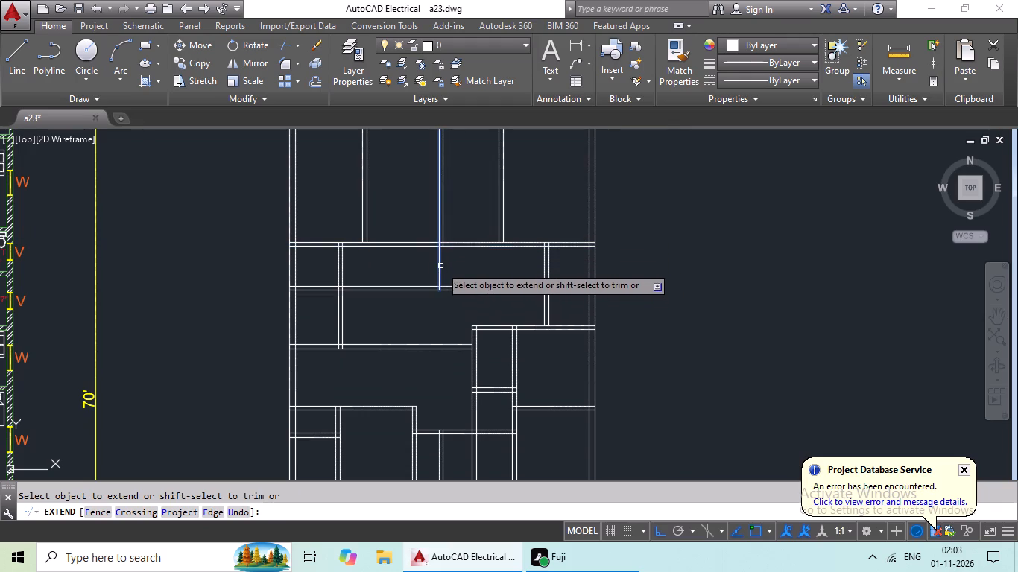
left_click(440, 265)
left_click(439, 276)
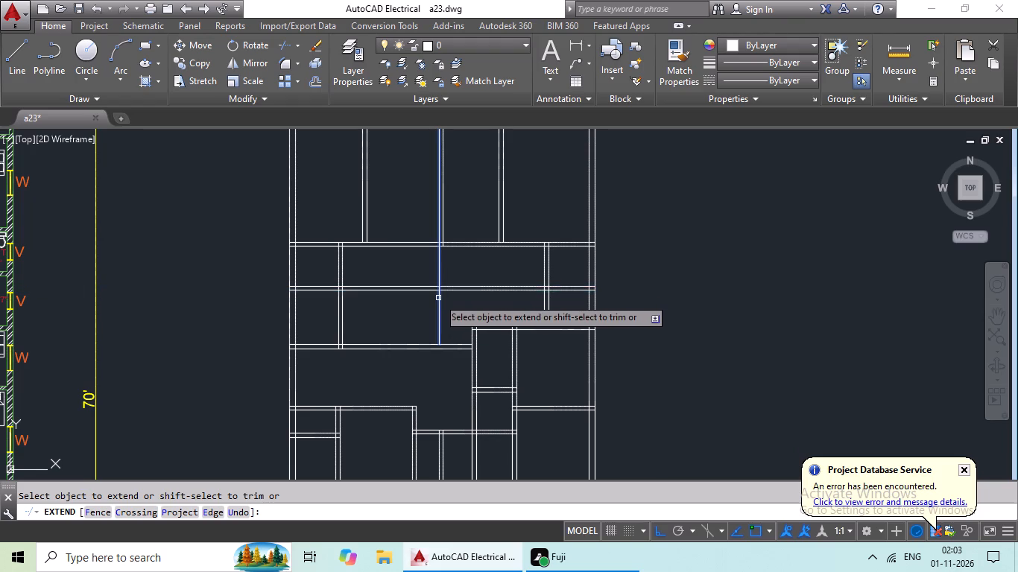
left_click(438, 299)
left_click(438, 330)
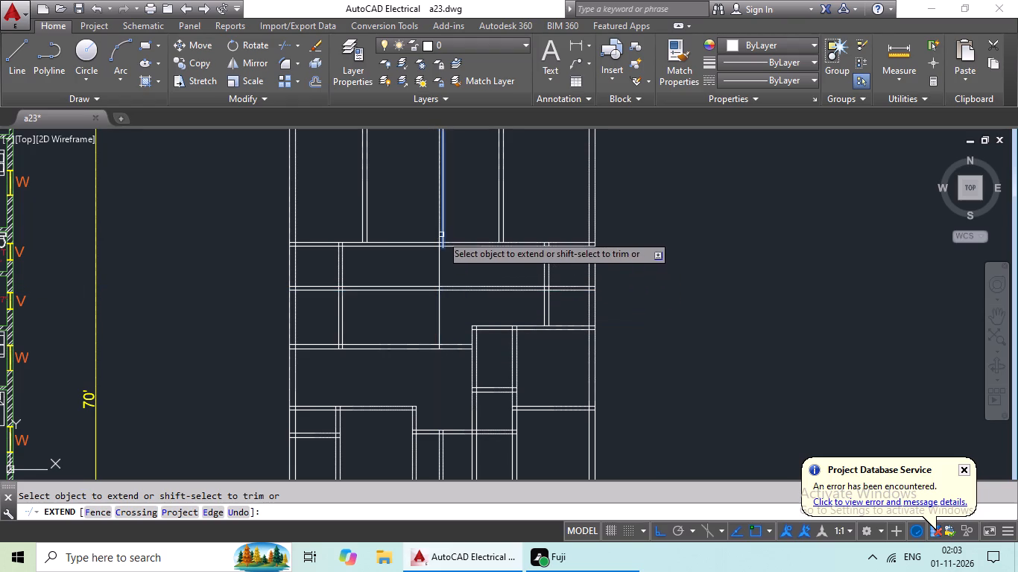
Extend the central northern partition's east line south to the same third horizontal wall.
left_click(442, 233)
left_click(443, 233)
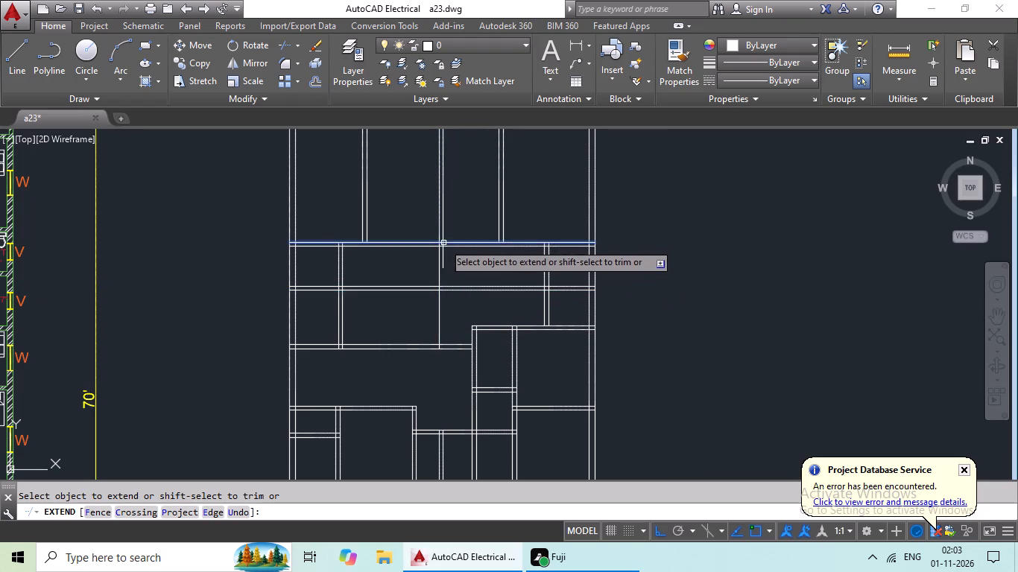
left_click(443, 250)
left_click(443, 263)
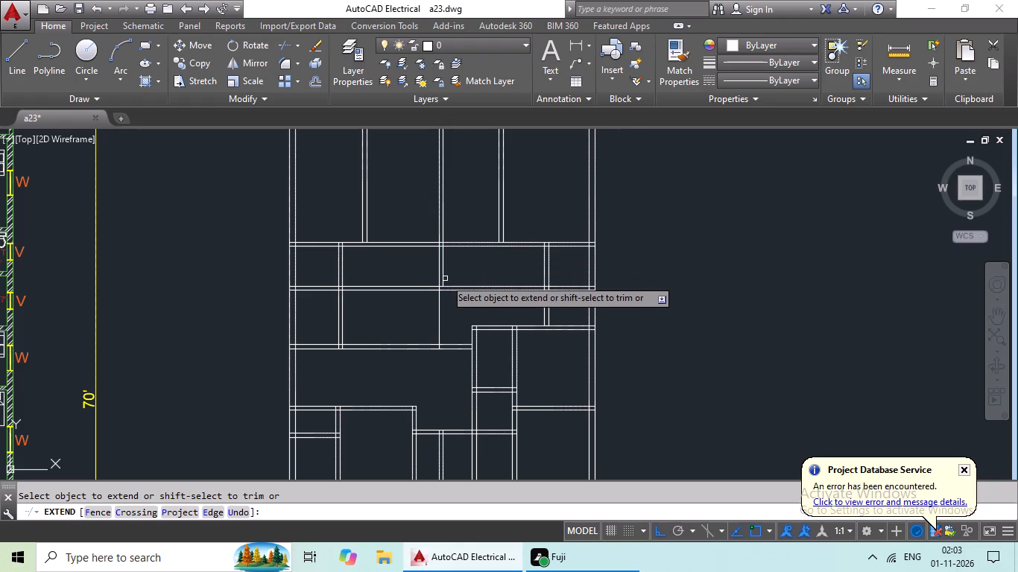
left_click(443, 261)
left_click(443, 279)
left_click(444, 294)
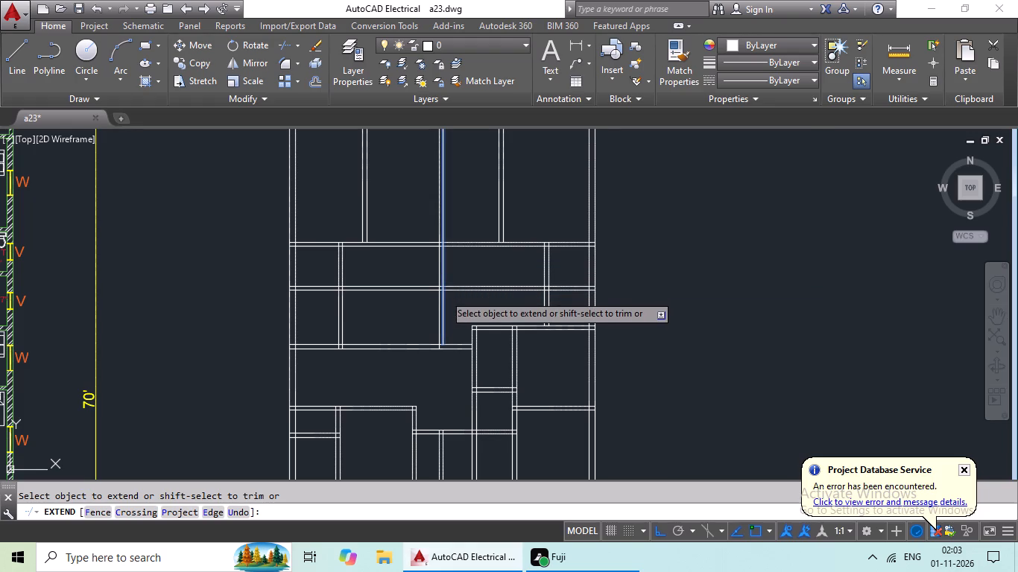
left_click(443, 318)
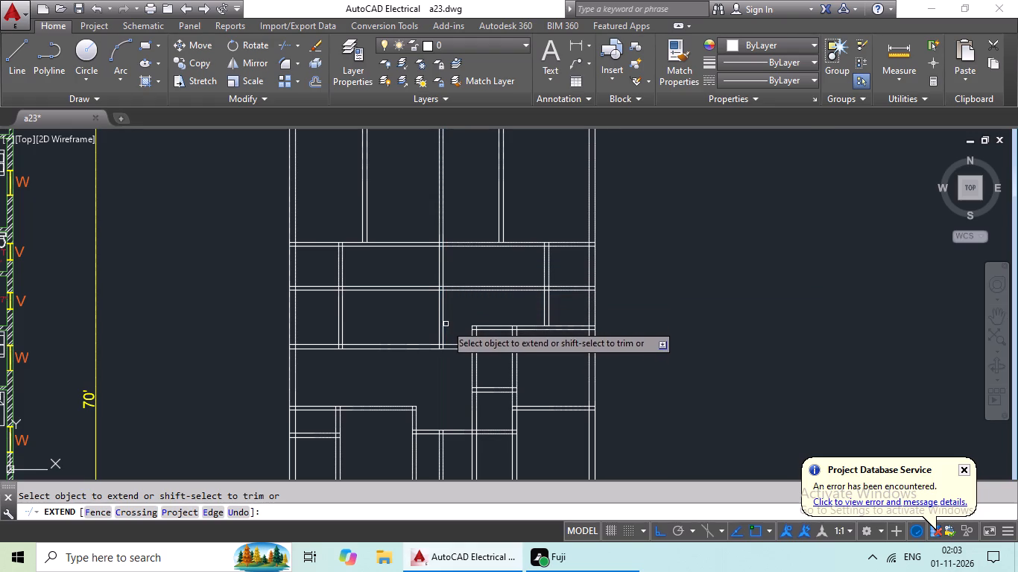
key("Escape")
key("Escape")
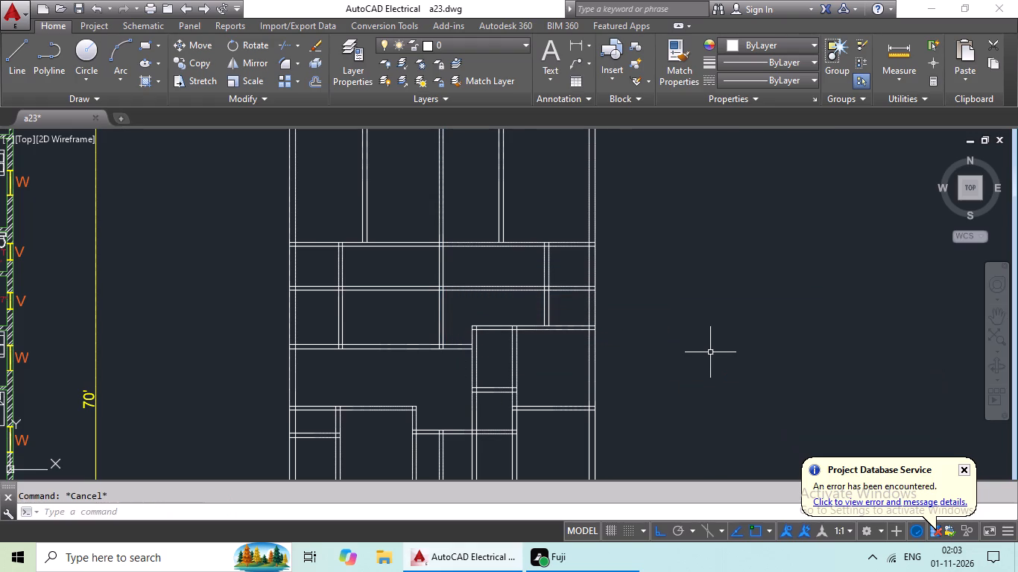
Trim the second horizontal wall south of the north exterior wall out of the two central rooms flanking the central partition.
type("TR")
key("space")
key("space")
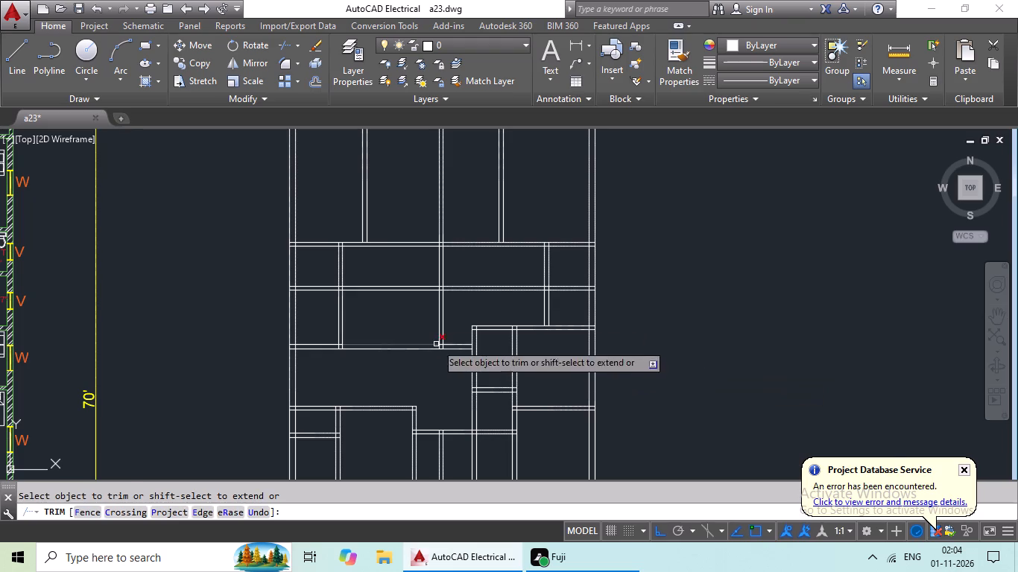
scroll(400, 309, "up", 2)
left_click_drag(443, 213, 379, 314)
left_click(379, 314)
left_click_drag(653, 193, 647, 210)
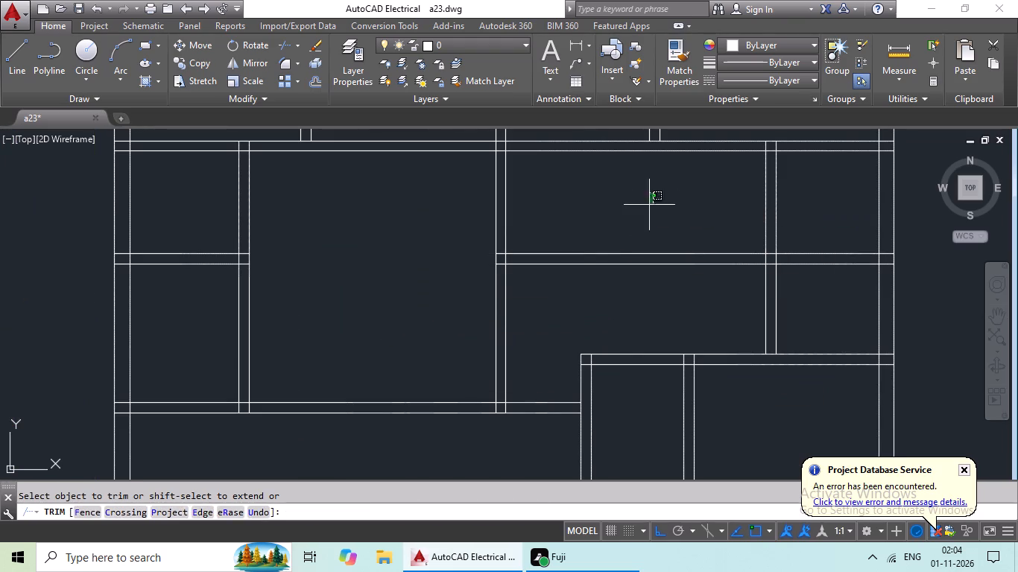
left_click_drag(647, 210, 601, 277)
left_click(601, 277)
middle_click_drag(639, 263, 411, 276)
scroll(446, 276, "down", 2)
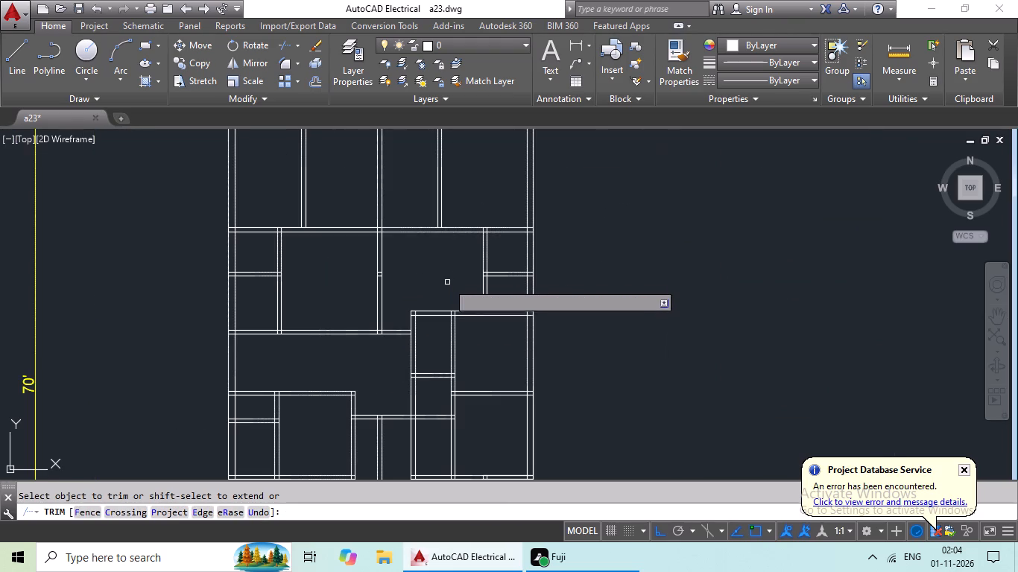
middle_click_drag(420, 285, 496, 250)
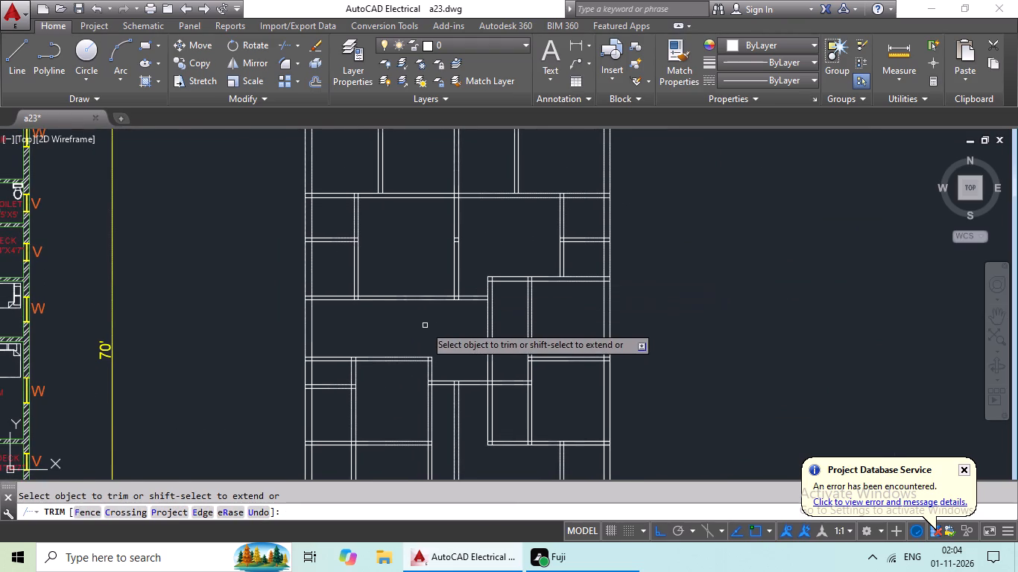
scroll(425, 325, "down", 1)
key("Escape")
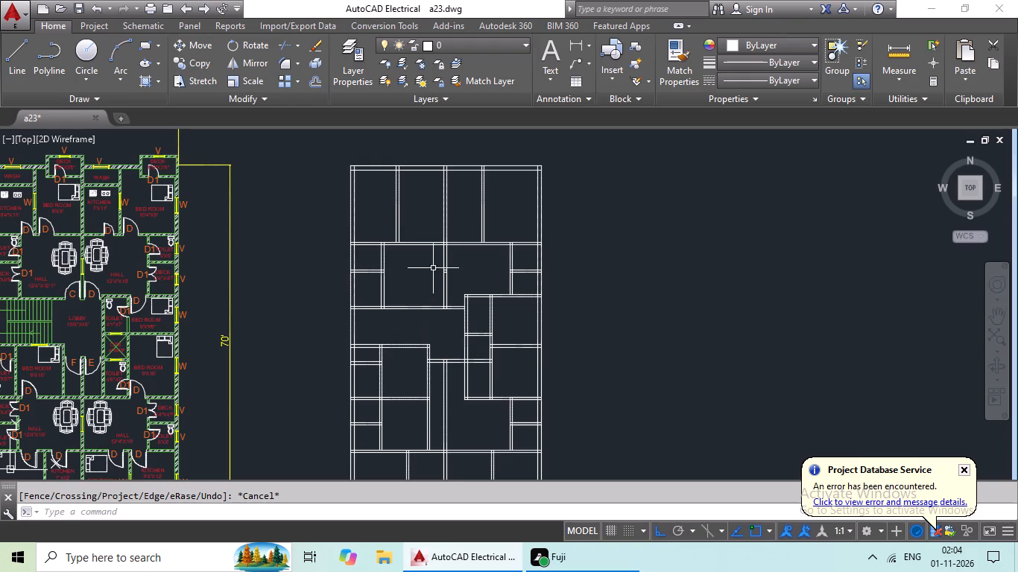
Offset the north exterior wall's outer line 1'6" northward.
middle_click_drag(433, 266, 421, 360)
scroll(413, 274, "up", 2)
key("Escape")
key("Escape")
key("Escape")
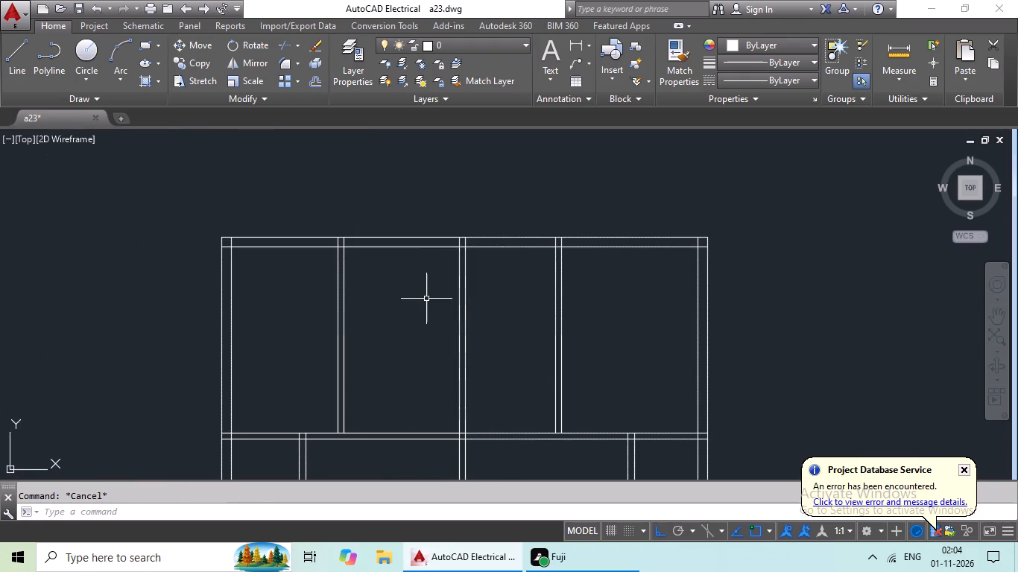
key("o")
key("Return")
type("1'6\"")
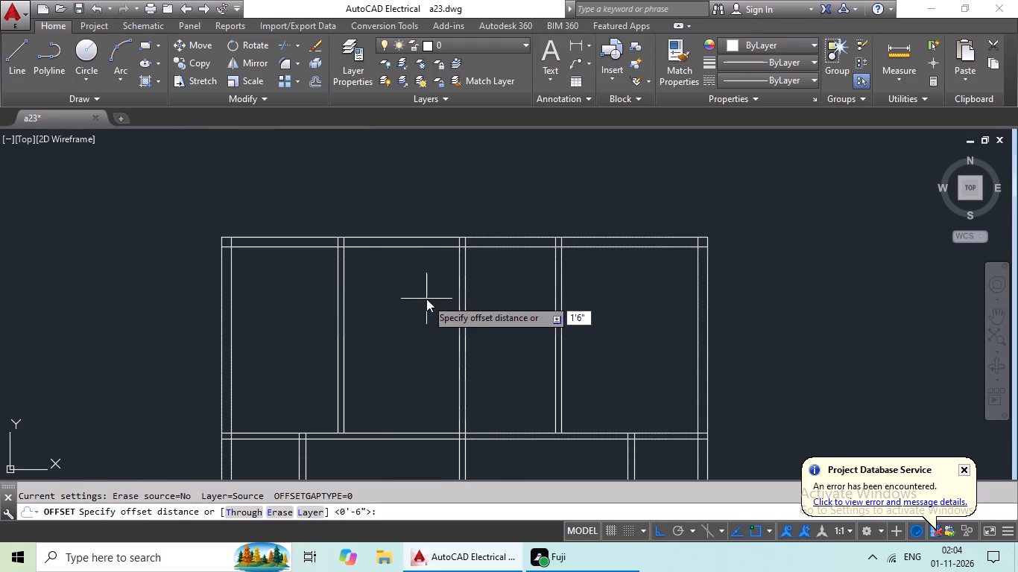
key("Return")
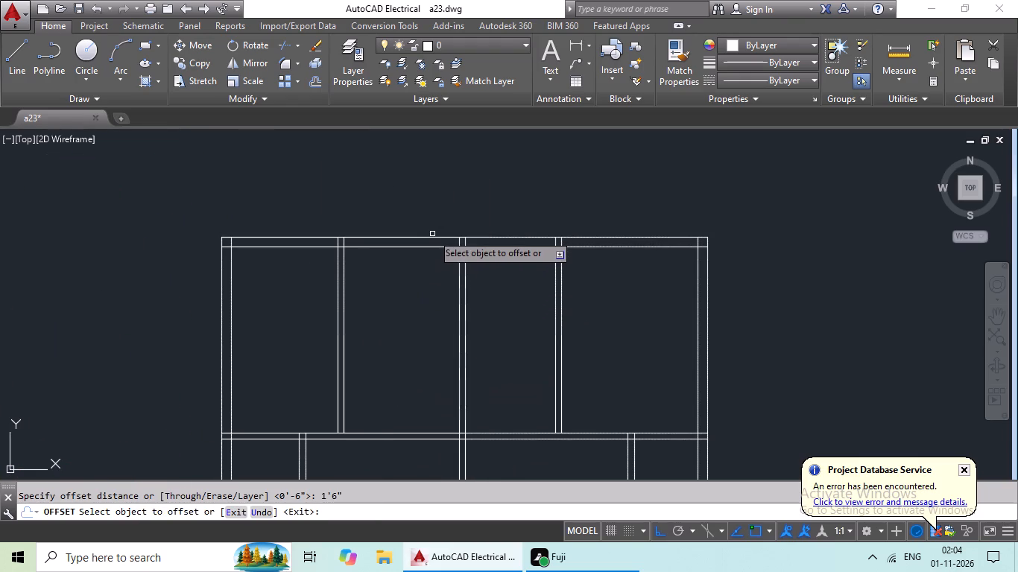
left_click_drag(429, 238, 441, 209)
left_click(457, 174)
middle_click_drag(457, 174, 399, 317)
key("Escape")
key("Escape")
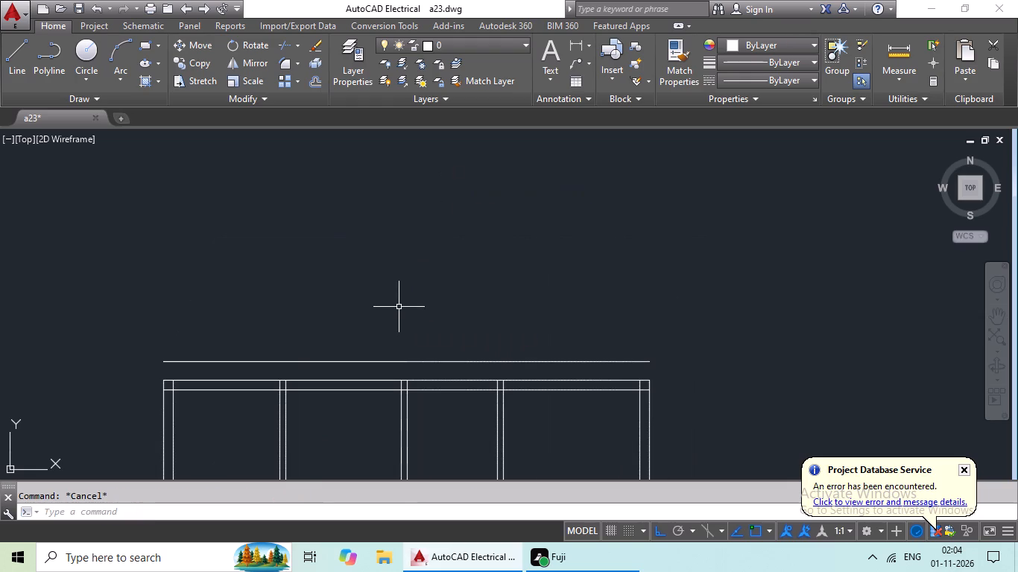
Offset the new northernmost line 6" northward to form a projecting wall beyond the north exterior wall.
key("o")
key("Return")
key("6")
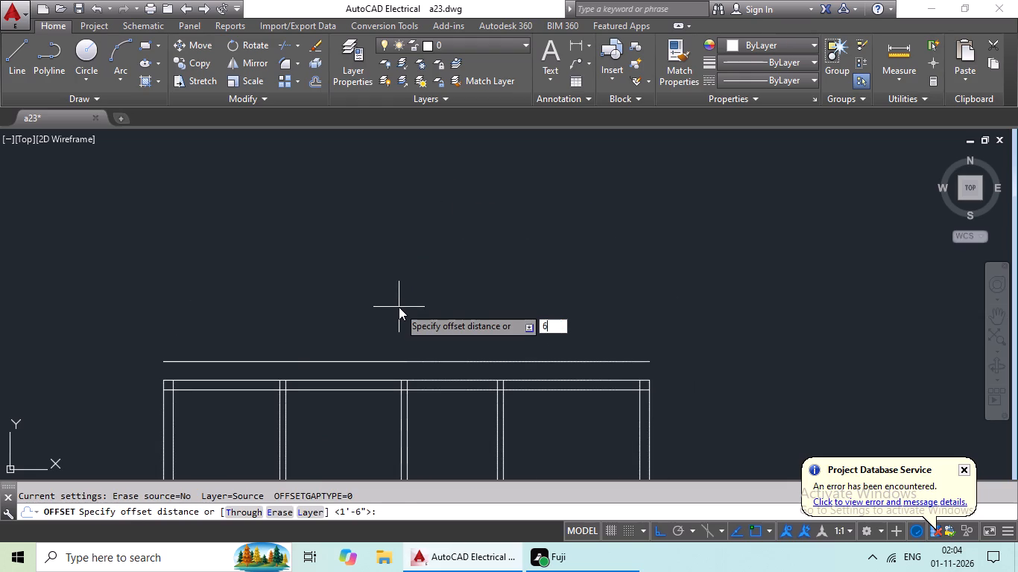
key("shift+quotedbl")
key("Return")
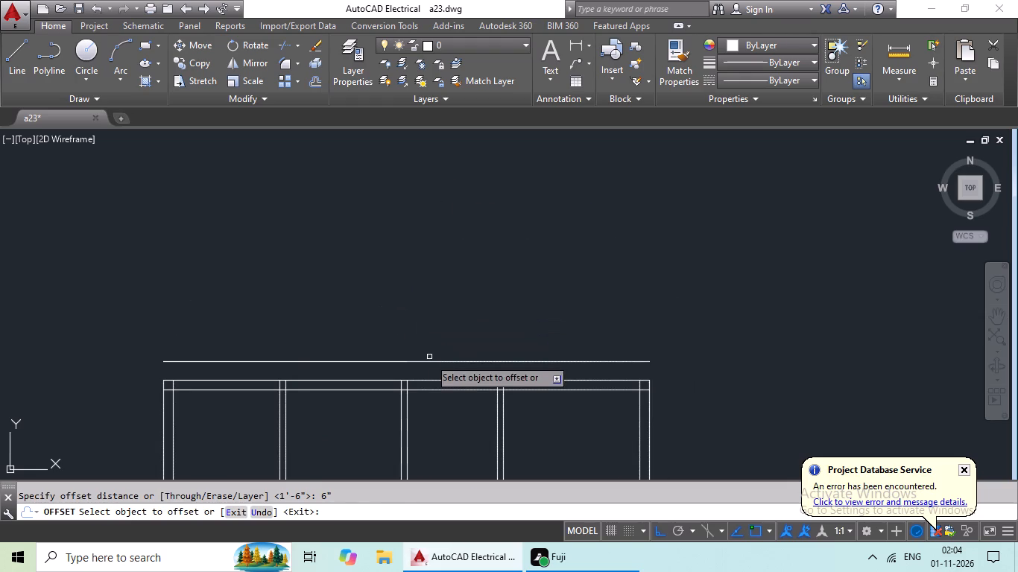
left_click_drag(429, 362, 436, 343)
left_click_drag(446, 303, 449, 315)
middle_click_drag(461, 410, 468, 337)
key("Escape")
key("Escape")
key("Escape")
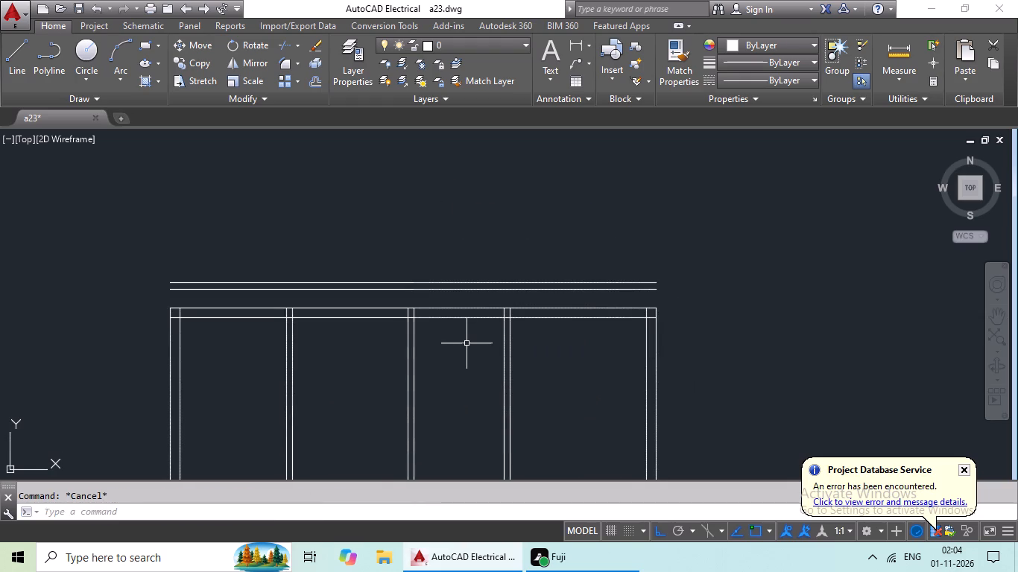
Offset the north exterior wall's inner line 1'3" southward into the northern rooms.
key("o")
key("Return")
type("1'3\"")
key("Return")
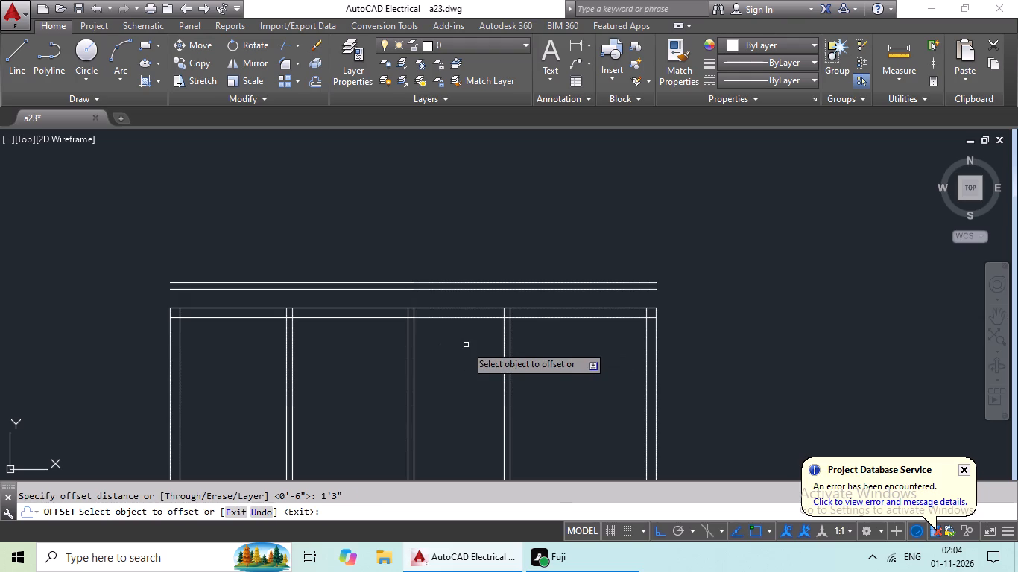
left_click_drag(484, 319, 481, 335)
left_click(464, 419)
key("Escape")
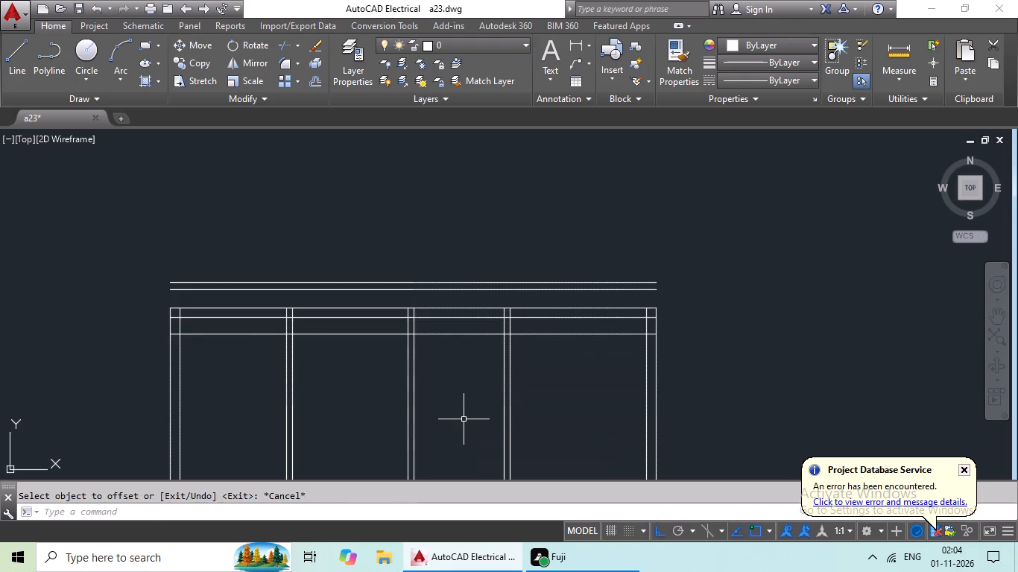
key("Escape")
Offset the new line inside the northern rooms 6" southward to form a wall.
key("o")
key("Return")
type("6\"")
key("Return")
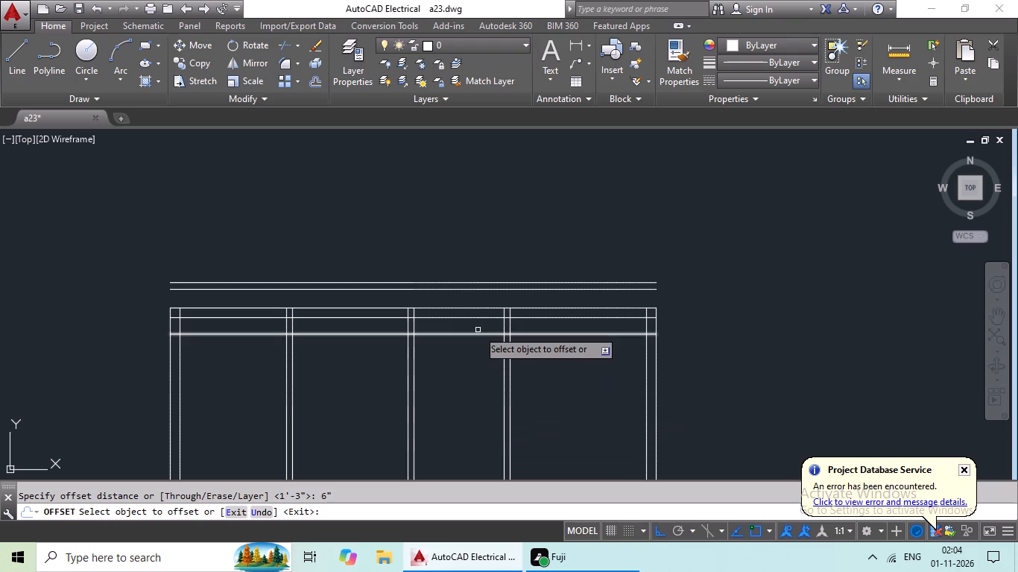
left_click_drag(475, 334, 472, 352)
left_click(464, 408)
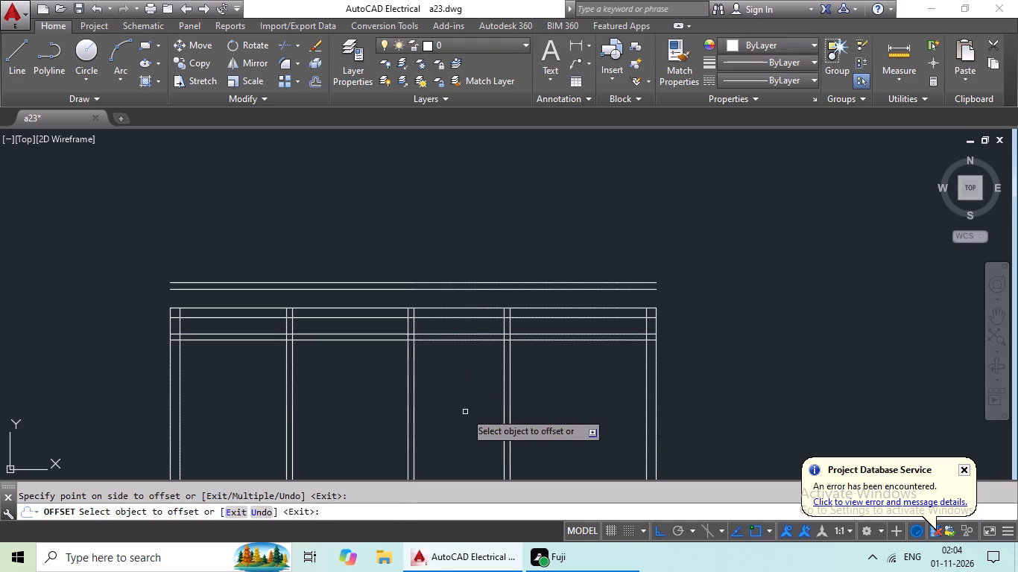
middle_click_drag(467, 408, 366, 410)
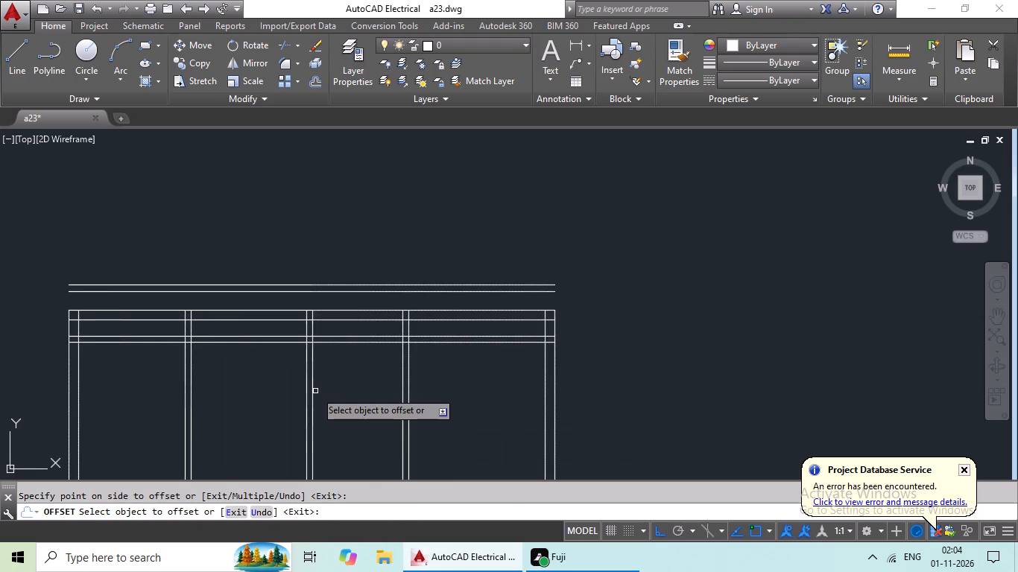
key("Escape")
key("Escape")
key("Escape")
key("Escape")
key("Escape")
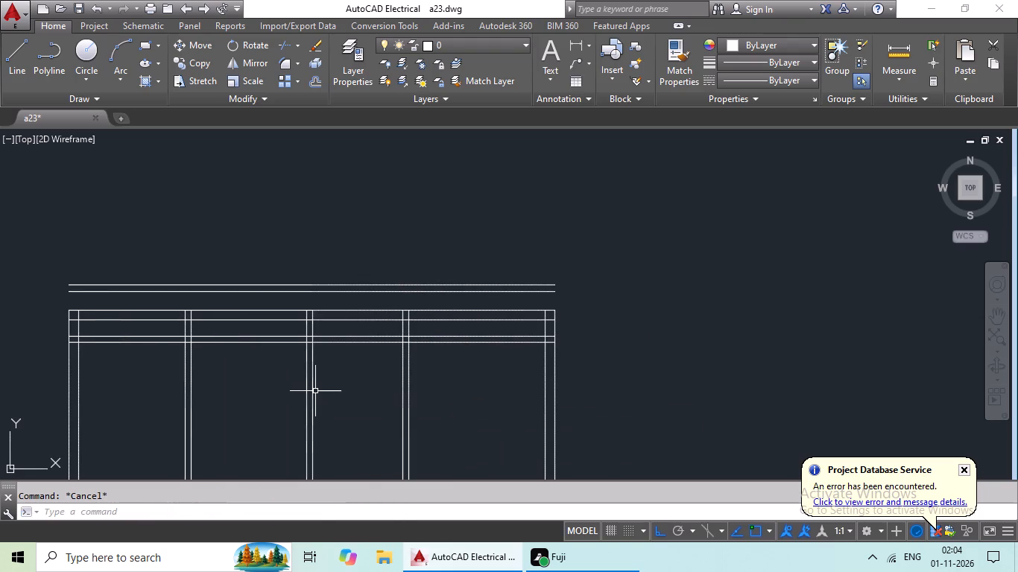
key("Escape")
key("Escape")
Offset the central partition's west line and the east exterior wall's inner line 6'6" westward.
key("o")
key("Return")
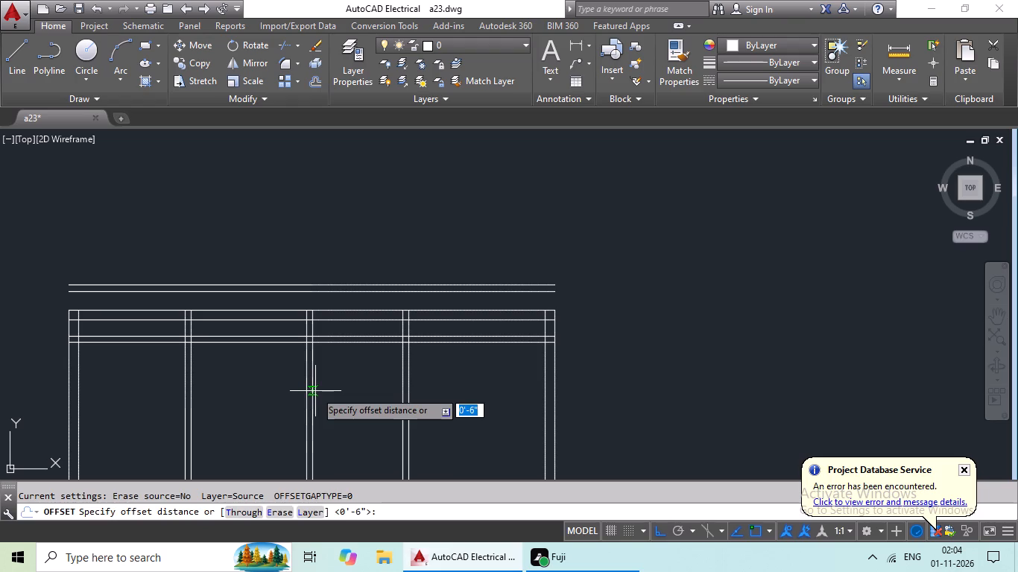
type("6'6\"")
key("Return")
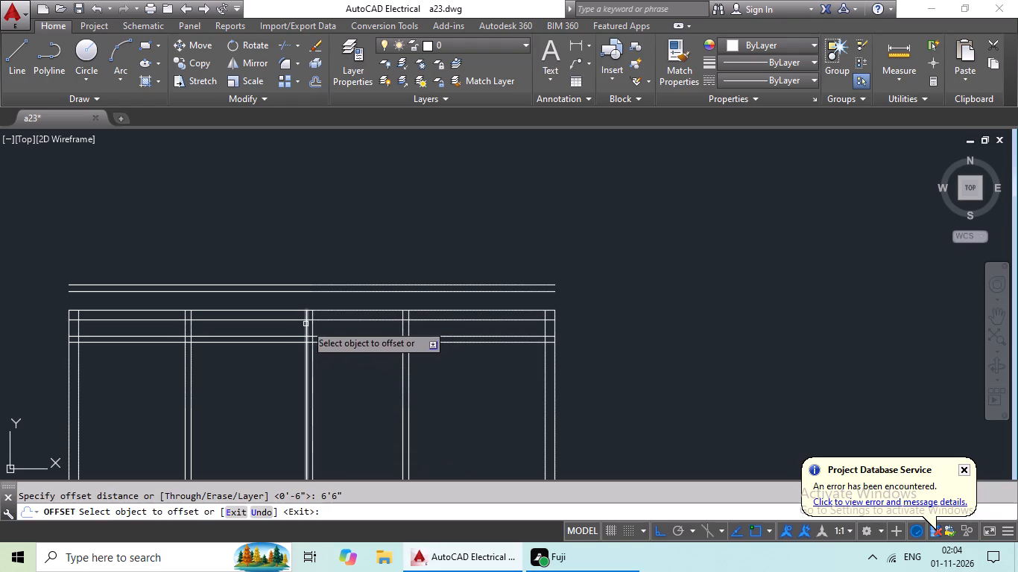
left_click_drag(306, 323, 268, 330)
left_click(221, 333)
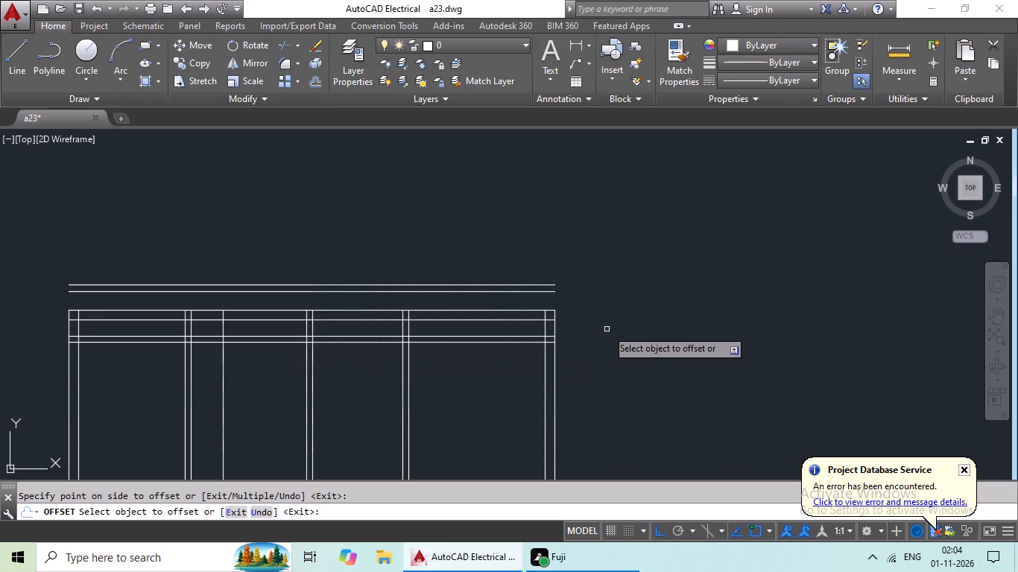
left_click_drag(545, 326, 513, 333)
left_click(472, 342)
key("Escape")
key("Escape")
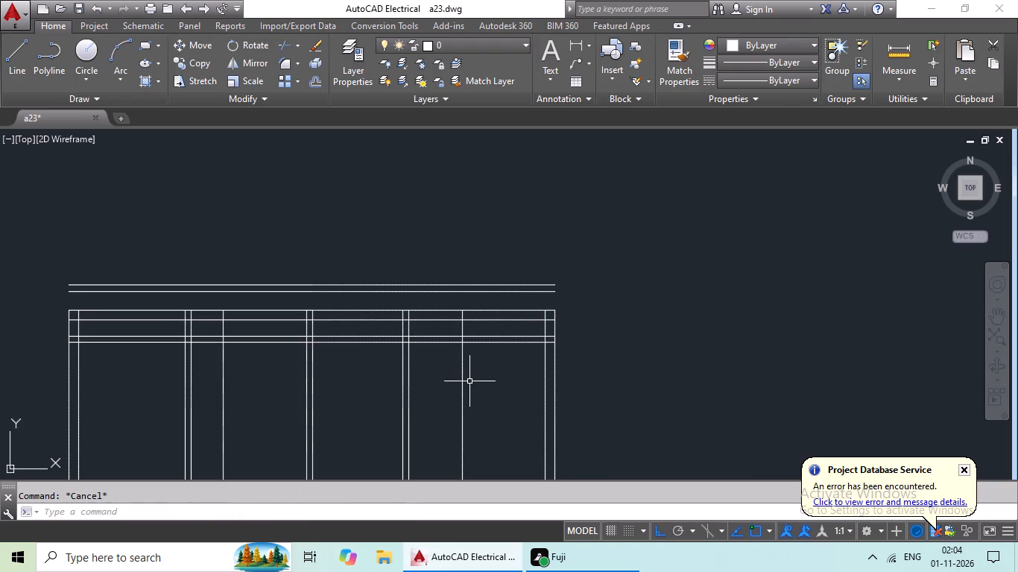
Offset both new vertical lines in the northern rooms 6" westward to form two partitions.
key("o")
key("Return")
type("6\"")
key("Return")
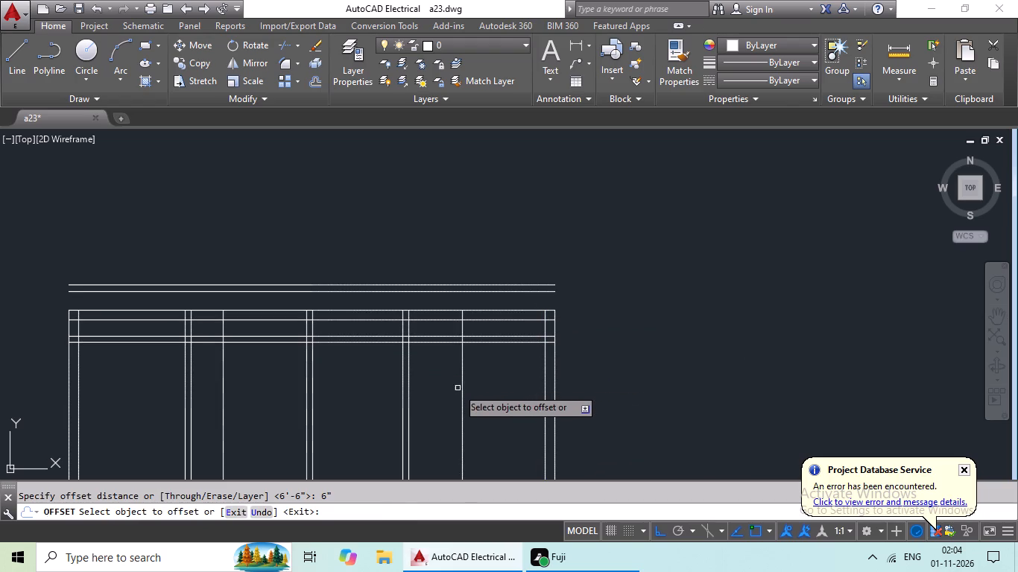
left_click(467, 378)
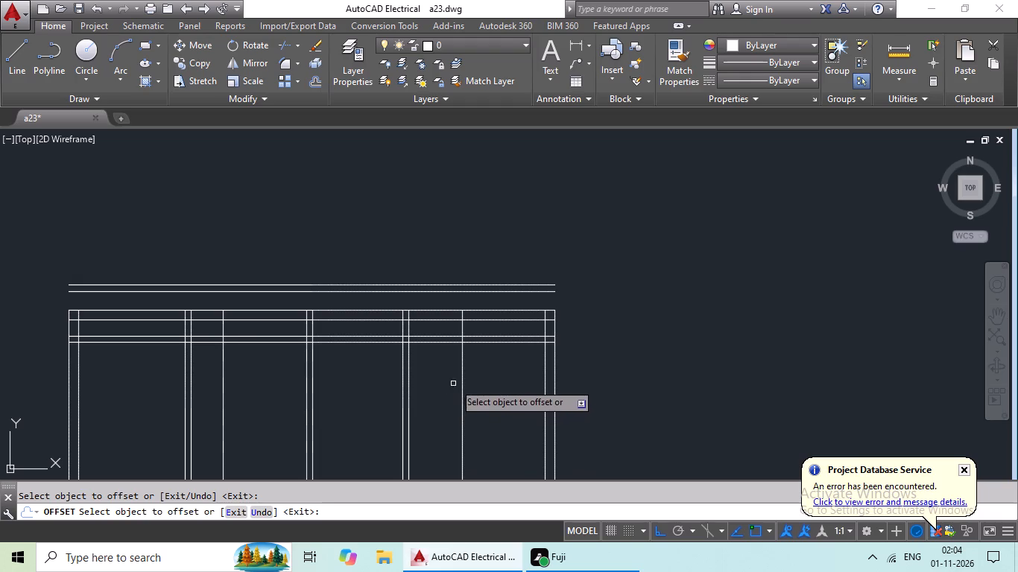
left_click_drag(462, 369, 450, 383)
left_click_drag(449, 385, 439, 397)
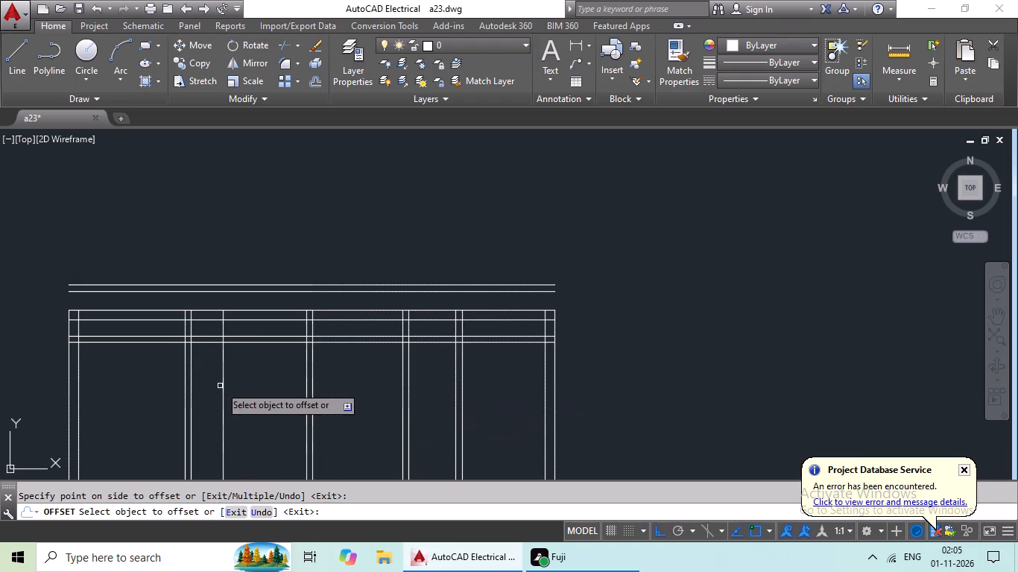
left_click_drag(222, 384, 212, 395)
left_click(205, 402)
key("Escape")
key("Escape")
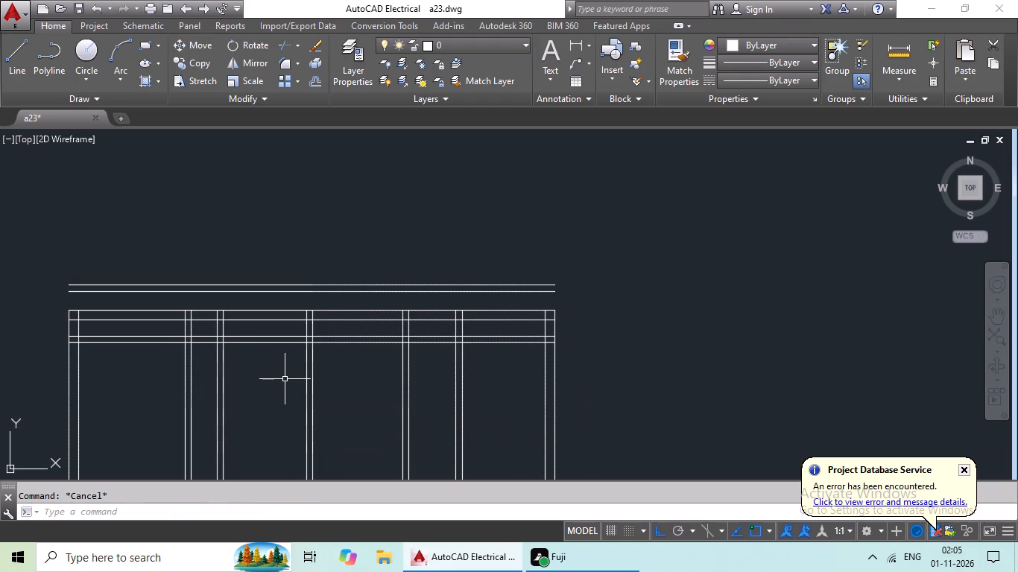
Extend both lines of the east exterior wall north to the outer line of the projecting northern wall.
key("e")
key("x")
key("space")
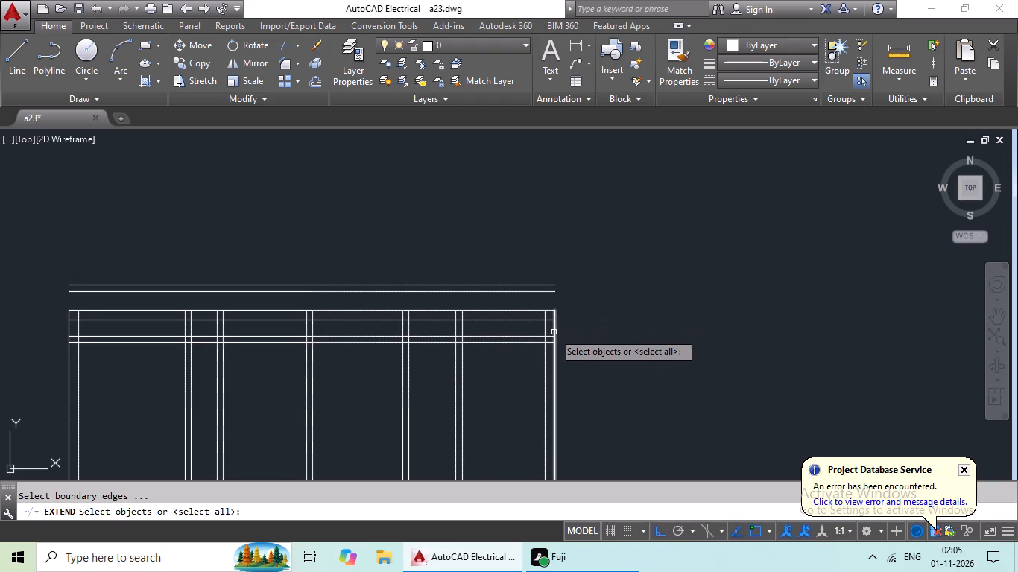
key("space")
left_click(557, 326)
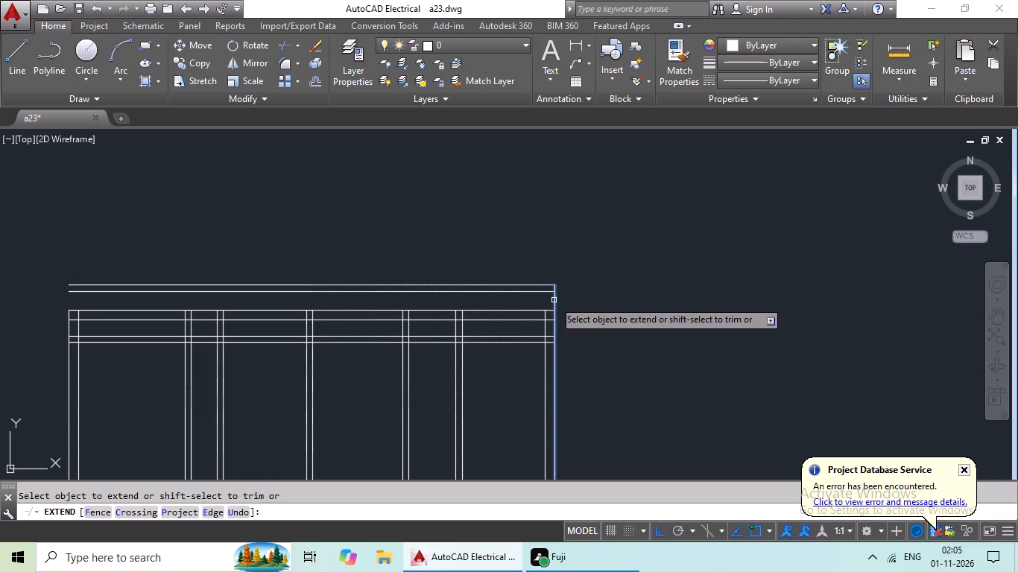
left_click(554, 300)
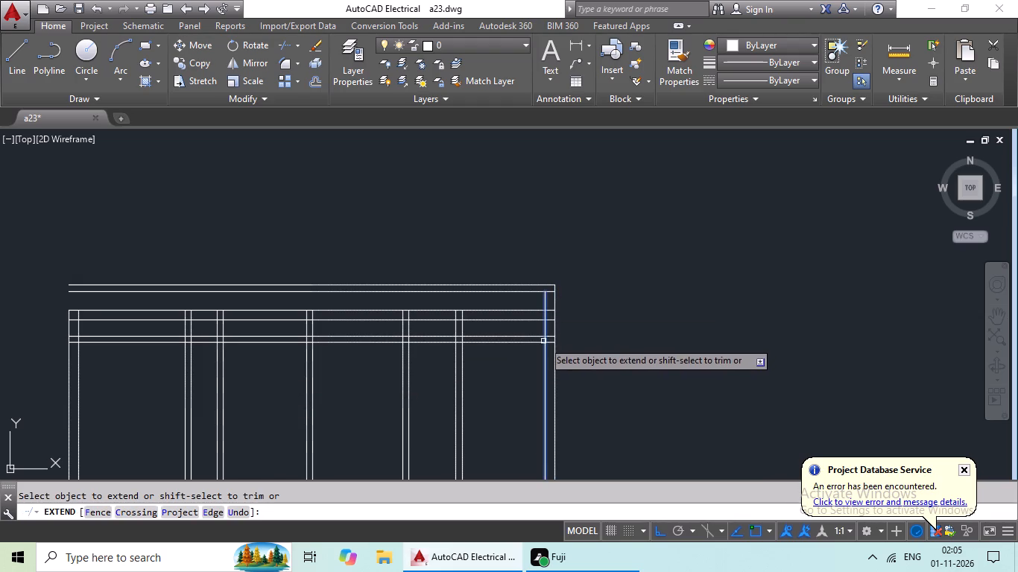
left_click(543, 341)
left_click(543, 317)
left_click(544, 311)
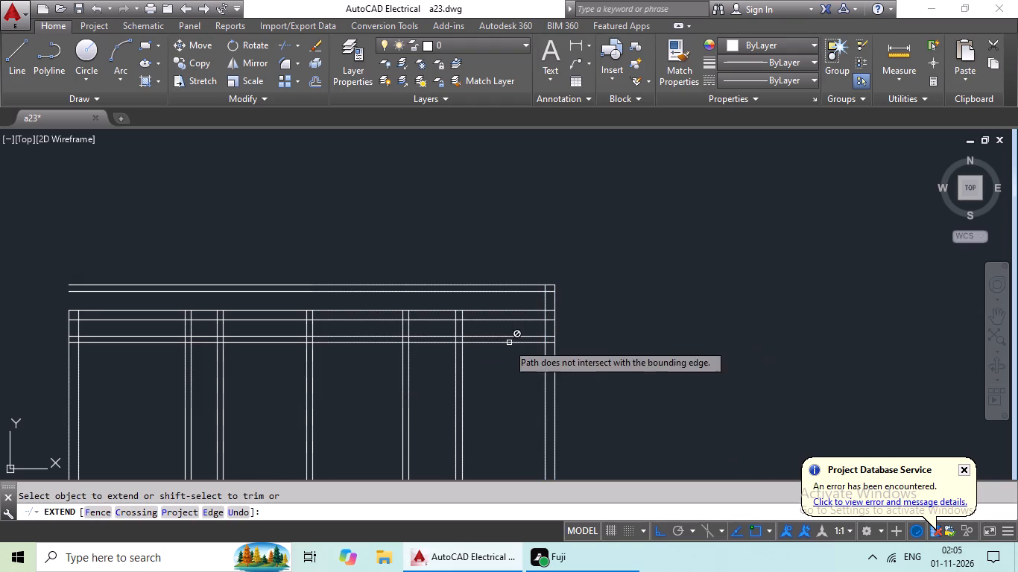
Extend both lines of the easternmost northern partition north to the outer line of the projecting northern wall.
left_click(464, 333)
left_click(464, 320)
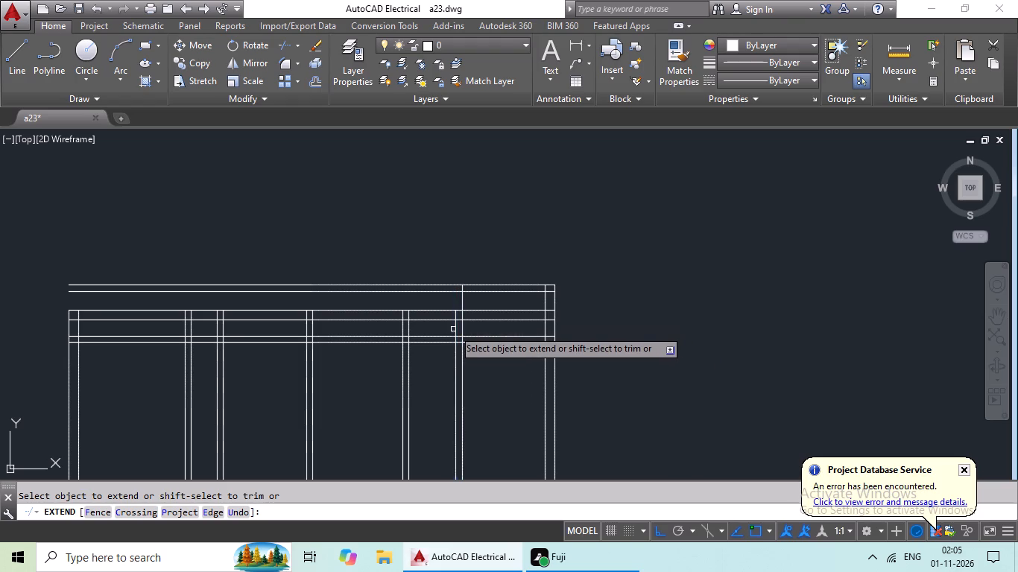
left_click(454, 335)
left_click(457, 320)
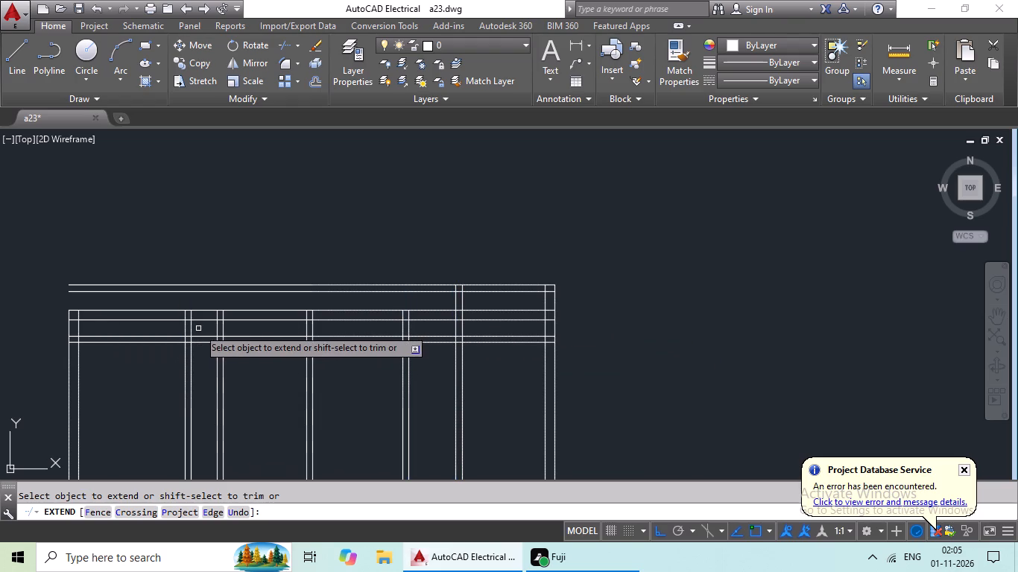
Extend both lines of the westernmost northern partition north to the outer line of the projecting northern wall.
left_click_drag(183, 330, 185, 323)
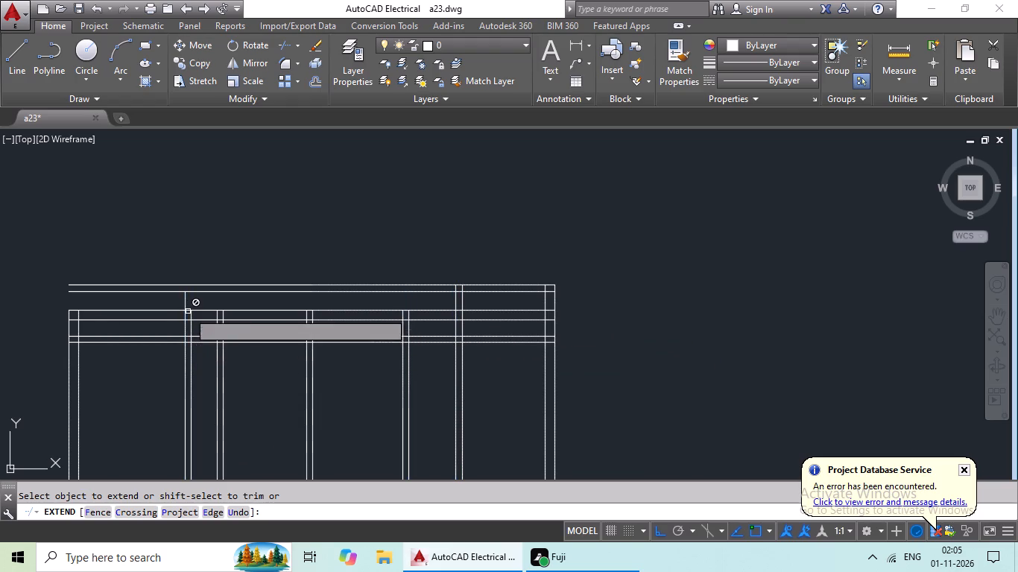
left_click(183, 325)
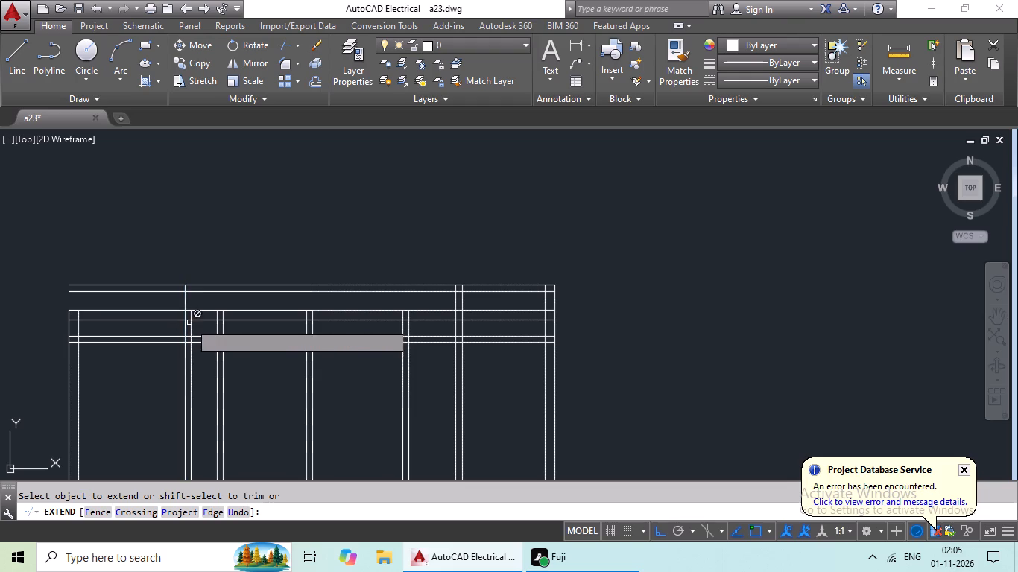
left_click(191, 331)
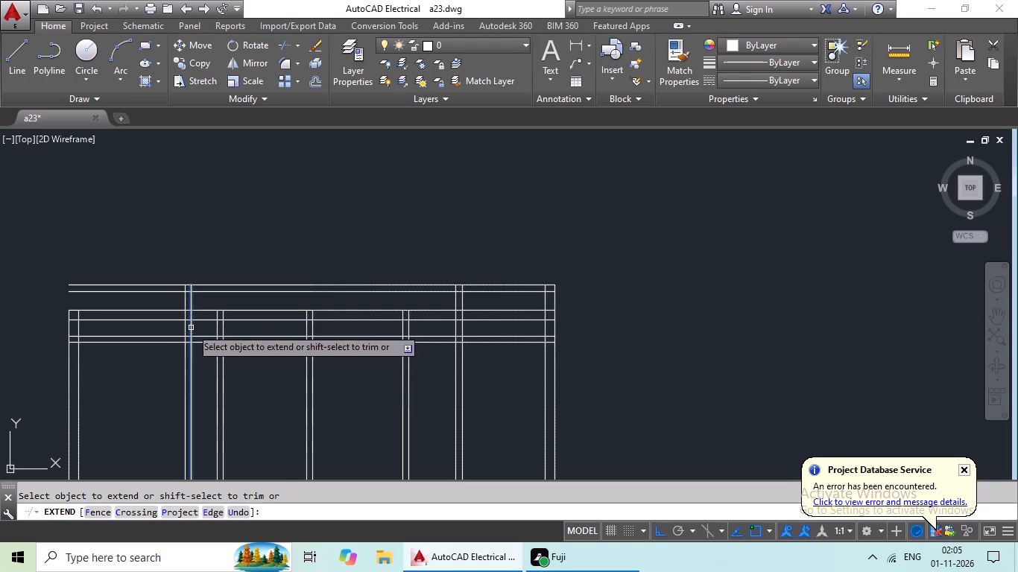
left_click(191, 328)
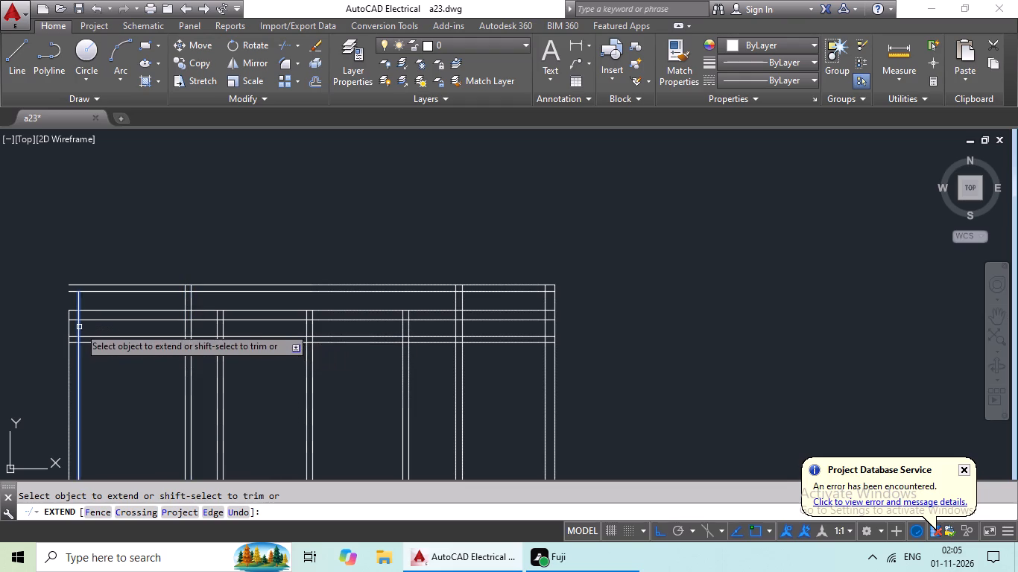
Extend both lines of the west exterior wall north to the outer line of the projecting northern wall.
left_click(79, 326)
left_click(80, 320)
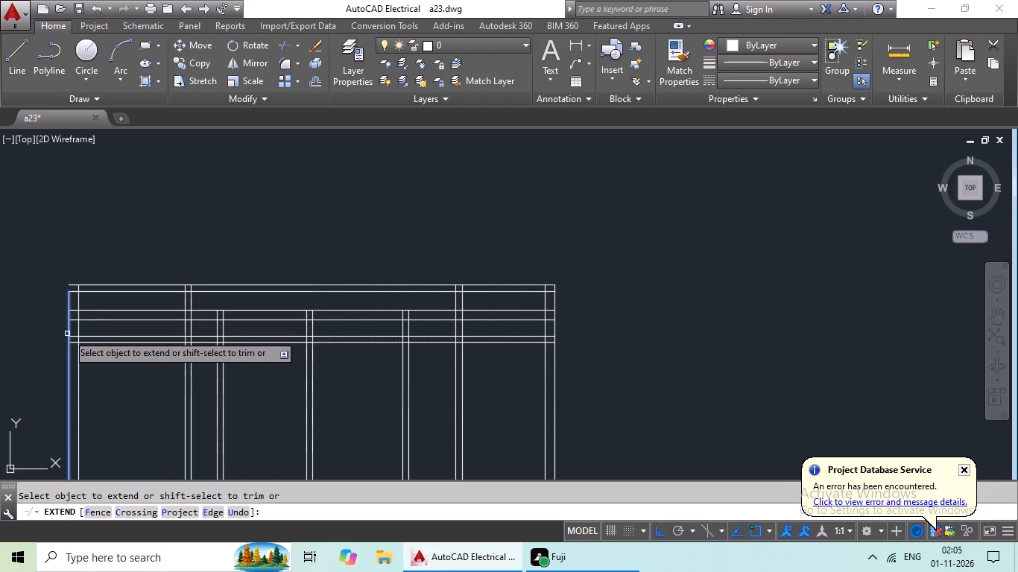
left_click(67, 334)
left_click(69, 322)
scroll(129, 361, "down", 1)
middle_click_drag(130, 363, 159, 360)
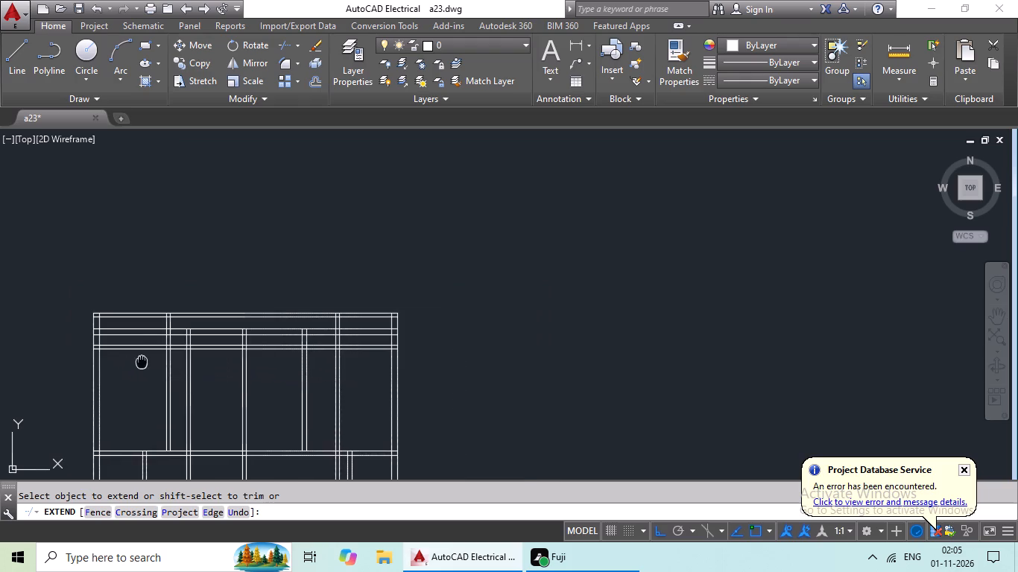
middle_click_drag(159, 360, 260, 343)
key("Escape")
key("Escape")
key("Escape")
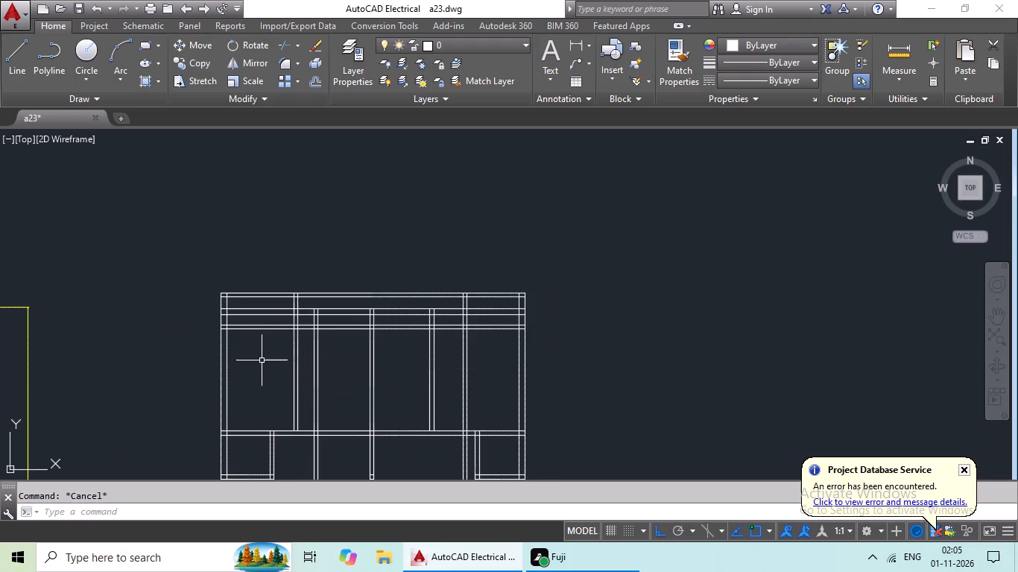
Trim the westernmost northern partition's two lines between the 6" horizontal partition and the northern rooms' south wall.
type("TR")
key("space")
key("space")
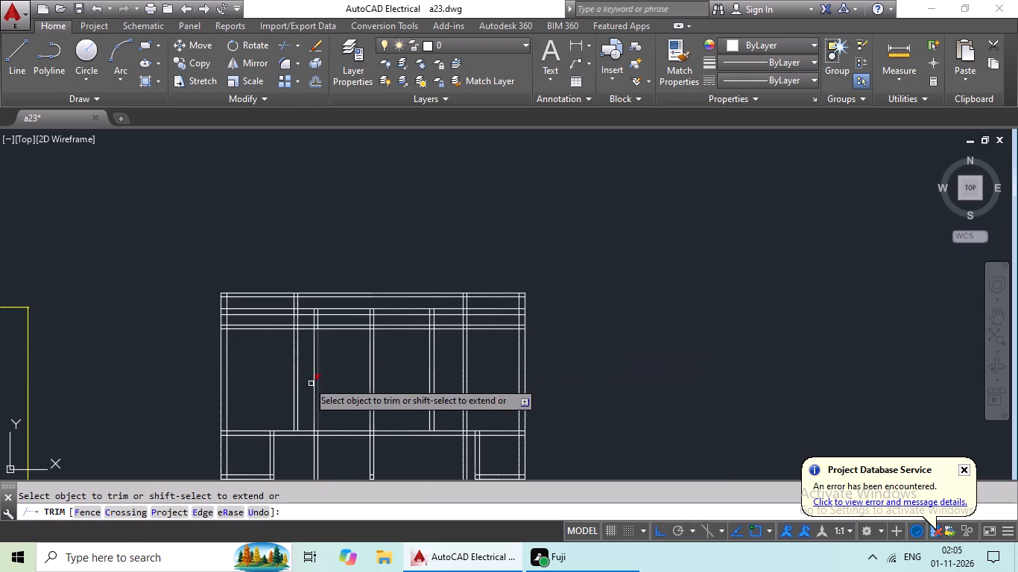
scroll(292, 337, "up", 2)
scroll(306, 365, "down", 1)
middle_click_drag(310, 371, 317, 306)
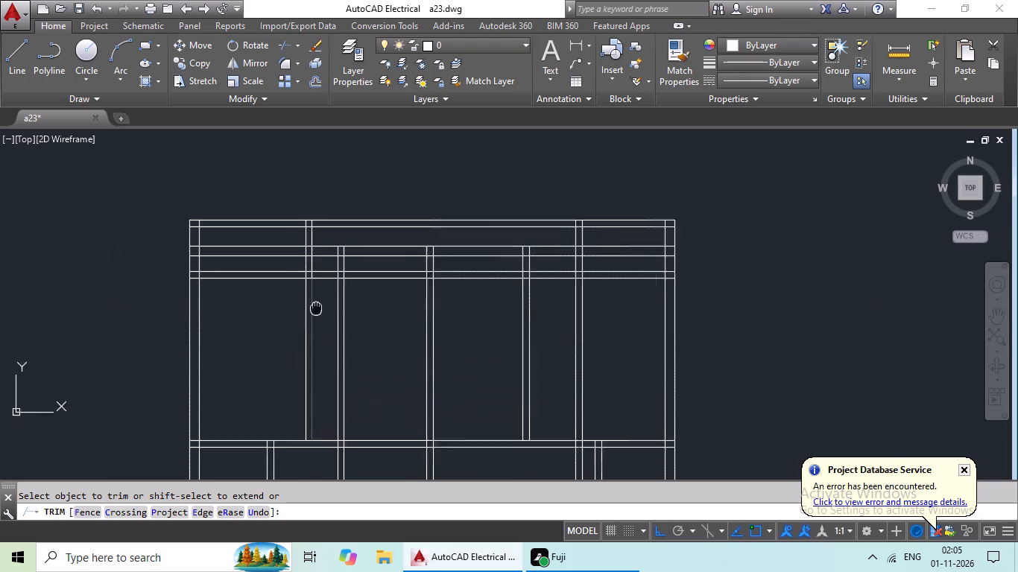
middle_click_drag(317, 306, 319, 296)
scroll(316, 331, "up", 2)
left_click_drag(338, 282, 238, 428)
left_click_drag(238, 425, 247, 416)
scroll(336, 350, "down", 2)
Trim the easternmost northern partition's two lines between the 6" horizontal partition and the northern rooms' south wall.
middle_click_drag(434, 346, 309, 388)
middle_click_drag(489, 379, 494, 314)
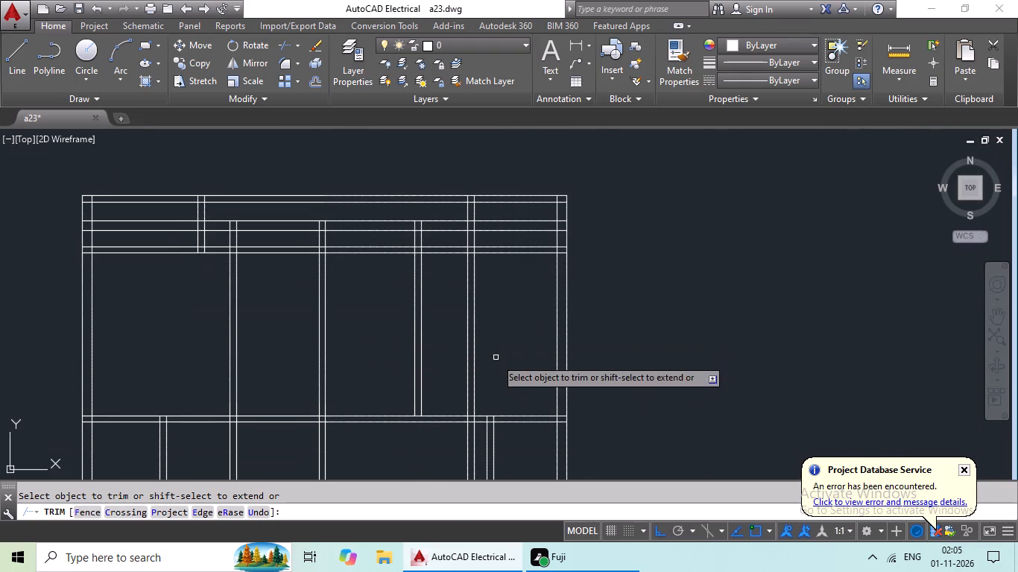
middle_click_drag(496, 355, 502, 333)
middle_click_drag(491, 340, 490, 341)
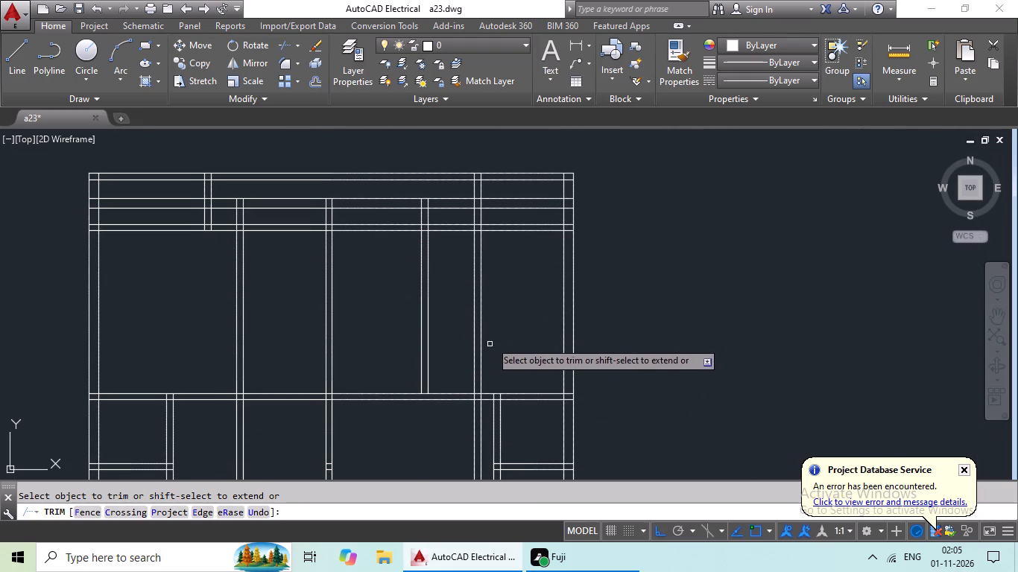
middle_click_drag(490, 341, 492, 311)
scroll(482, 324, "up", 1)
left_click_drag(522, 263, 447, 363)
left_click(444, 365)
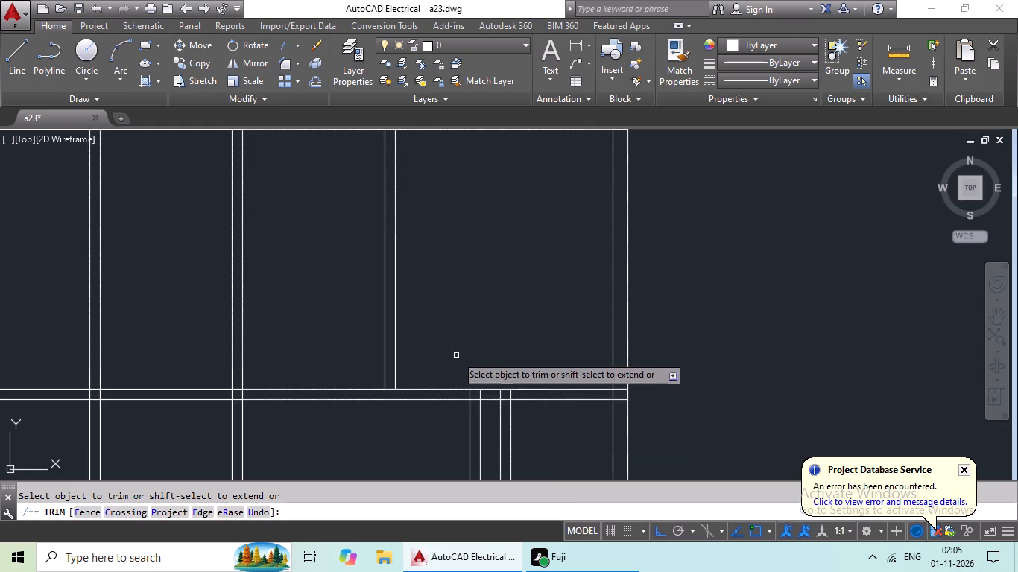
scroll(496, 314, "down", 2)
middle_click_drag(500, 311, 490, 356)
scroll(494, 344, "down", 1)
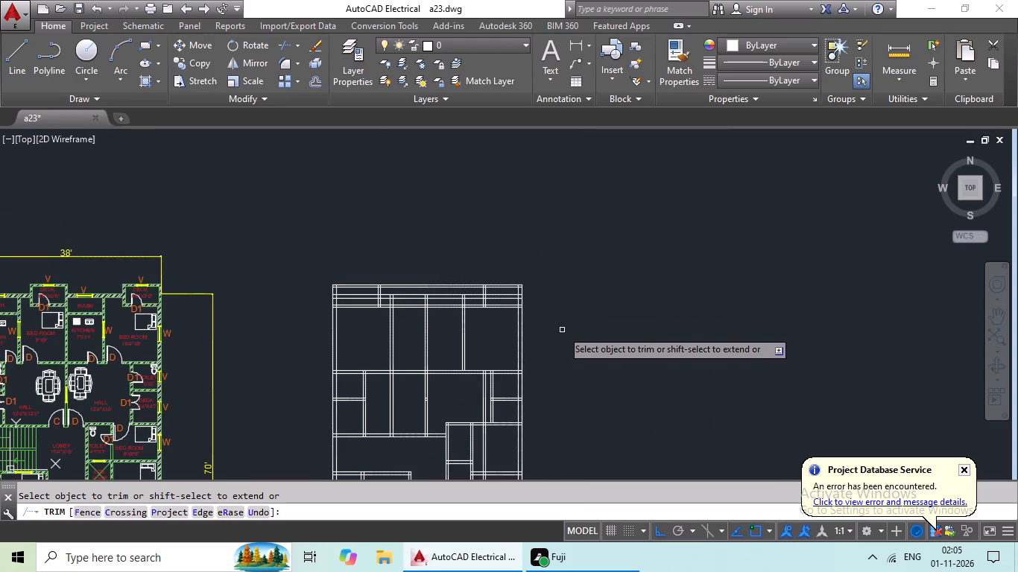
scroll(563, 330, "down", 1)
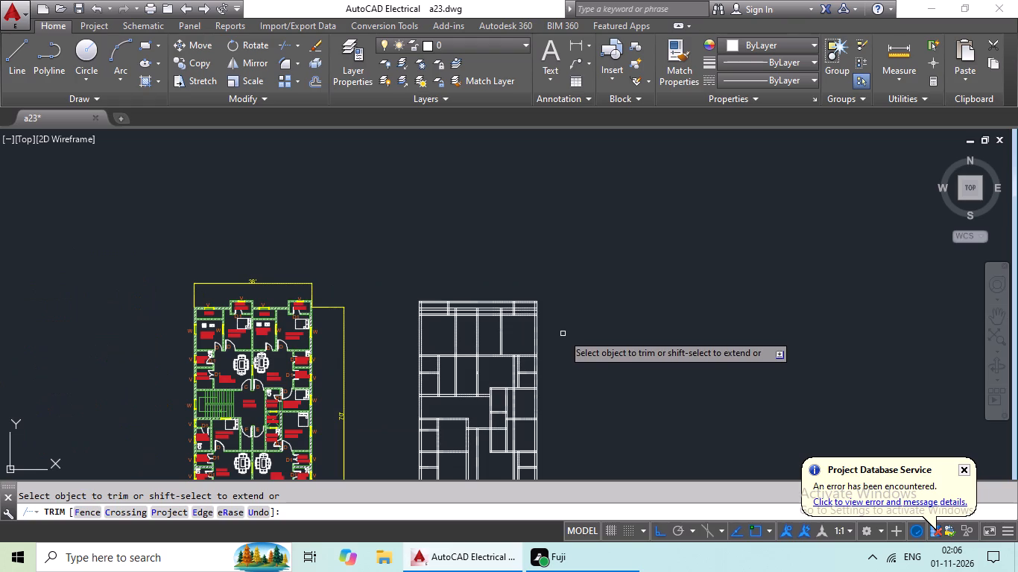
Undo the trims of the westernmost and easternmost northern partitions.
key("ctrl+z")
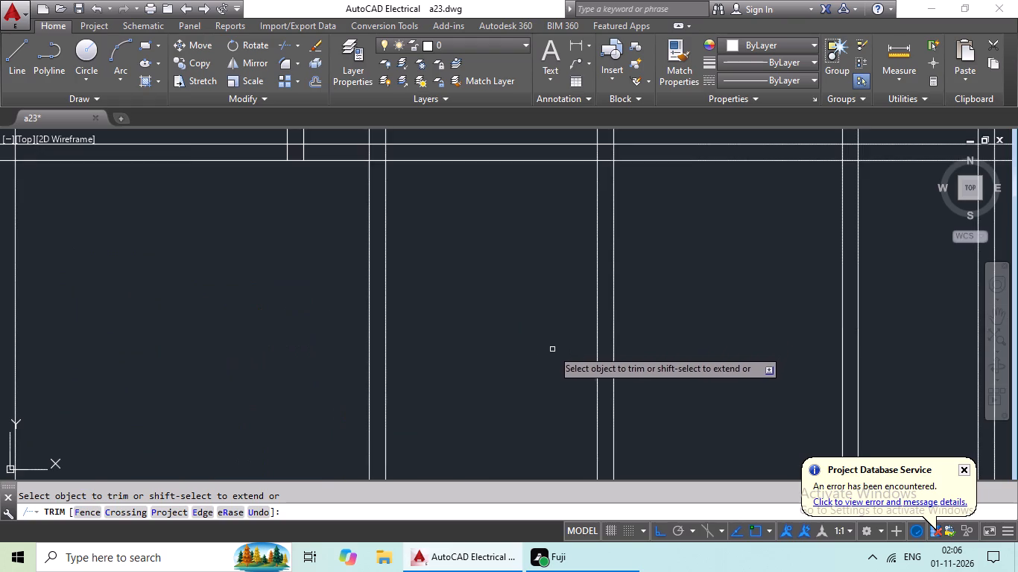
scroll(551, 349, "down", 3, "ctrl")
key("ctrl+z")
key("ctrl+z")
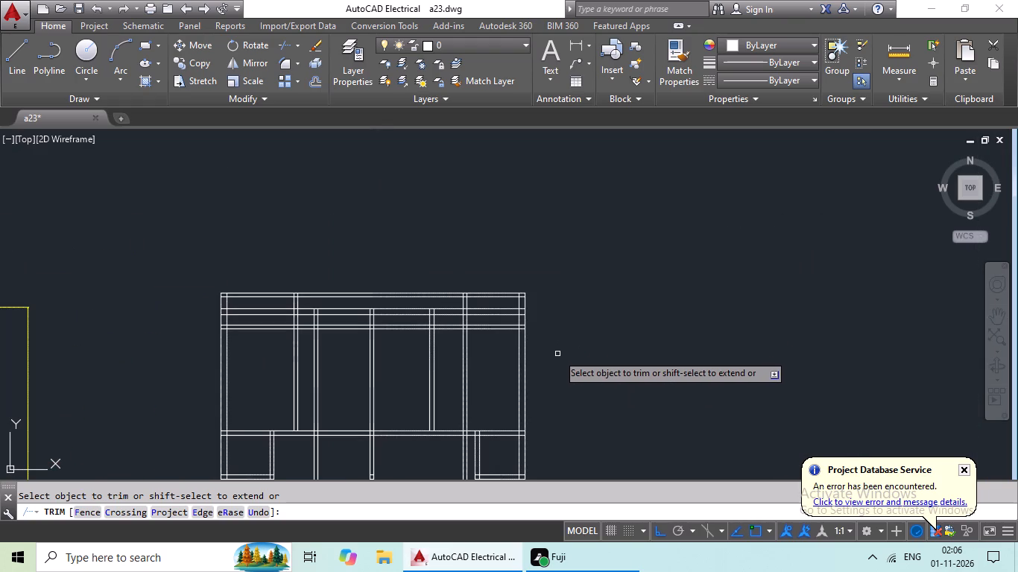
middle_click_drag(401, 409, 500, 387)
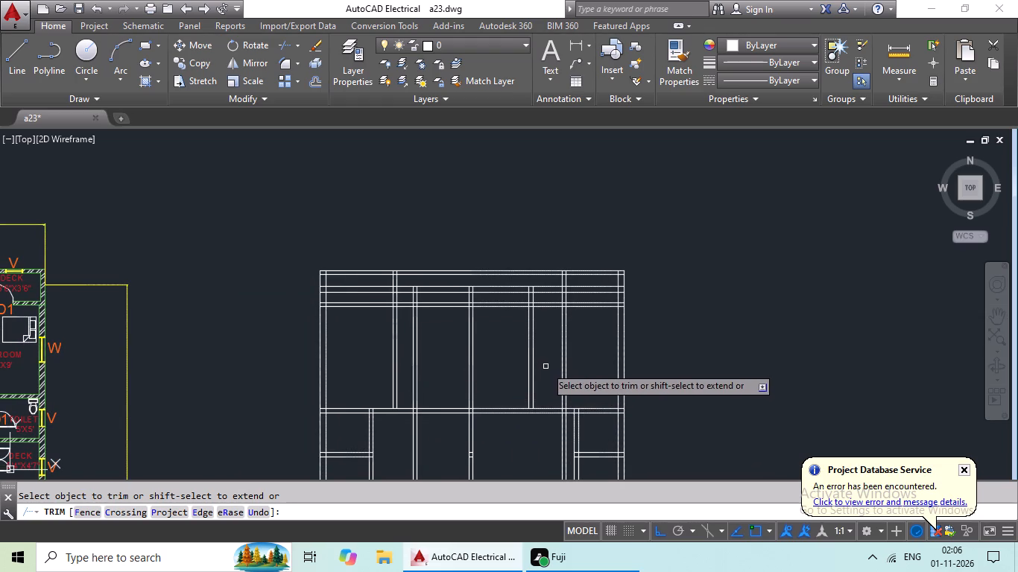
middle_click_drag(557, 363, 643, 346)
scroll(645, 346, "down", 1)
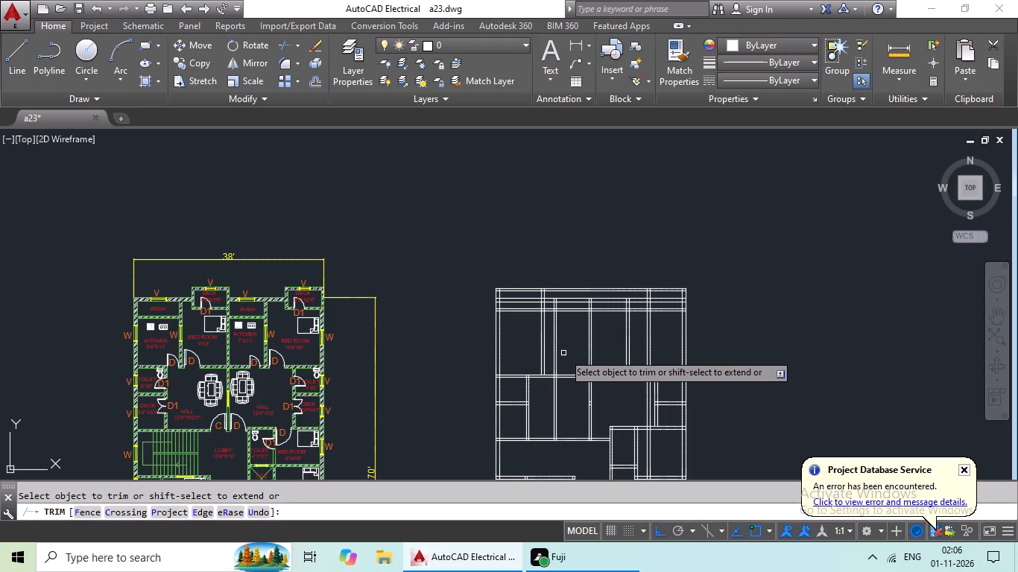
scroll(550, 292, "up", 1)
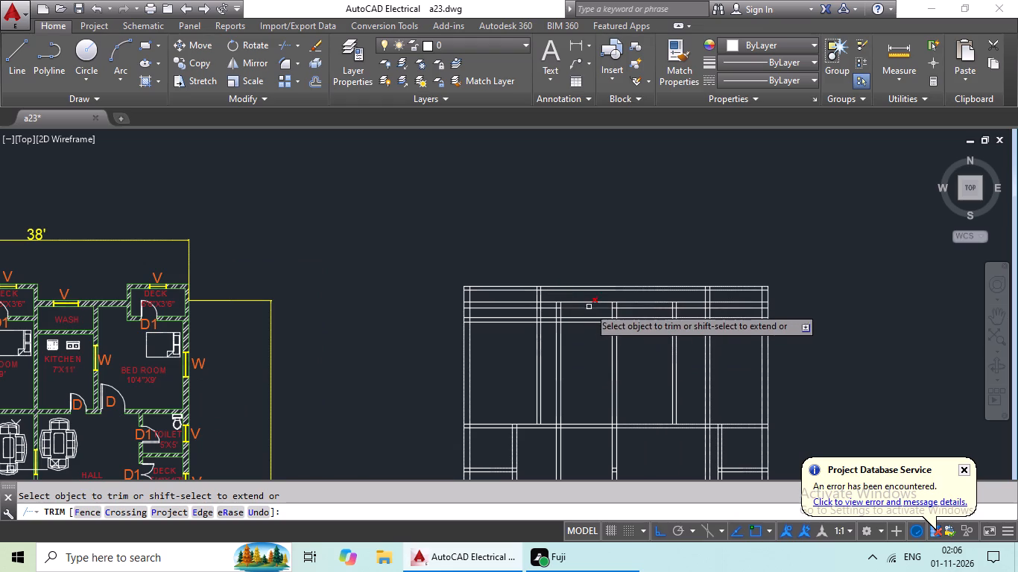
Undo the northern line extensions, the 6'6" vertical offsets with their 6" partitions, and the horizontal partition south of the north exterior wall.
key("ctrl+z")
key("ctrl+z")
key("ctrl+z")
key("ctrl+z")
key("ctrl+z")
key("ctrl+z")
key("ctrl+z")
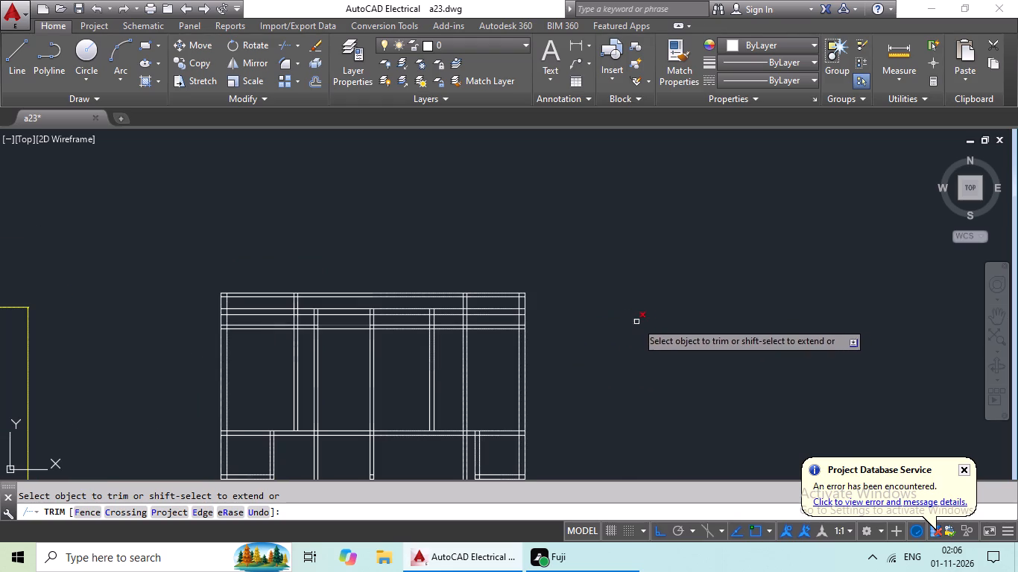
key("Escape")
key("ctrl+z")
key("ctrl+z")
key("ctrl+z")
key("ctrl+z")
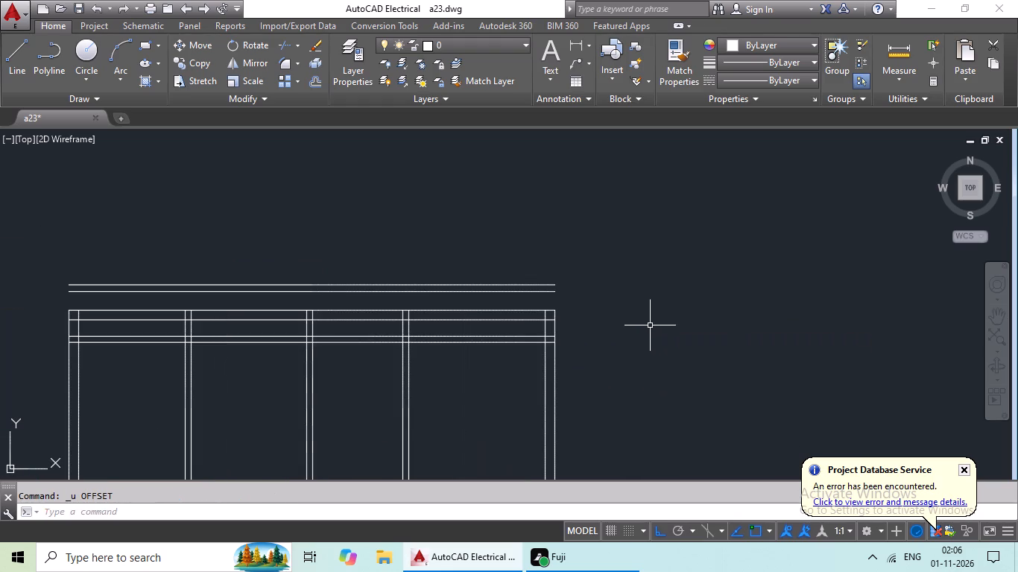
key("ctrl+z")
key("ctrl+z")
middle_click_drag(616, 327, 710, 284)
key("Escape")
key("Escape")
key("Escape")
key("Escape")
key("Escape")
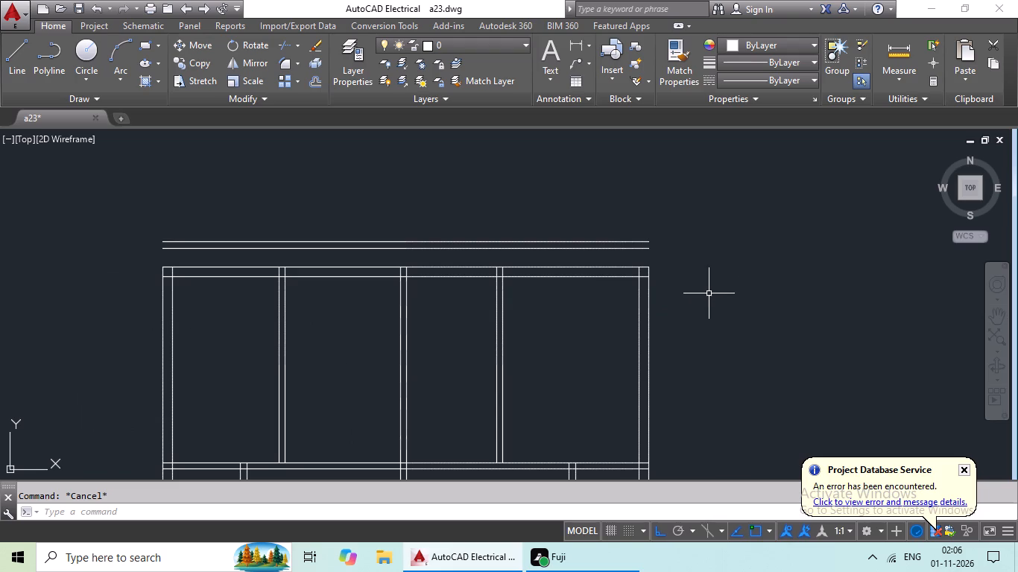
Offset the north exterior wall's inner line 1'3" southward.
key("o")
key("Return")
type("1'3\"")
key("Return")
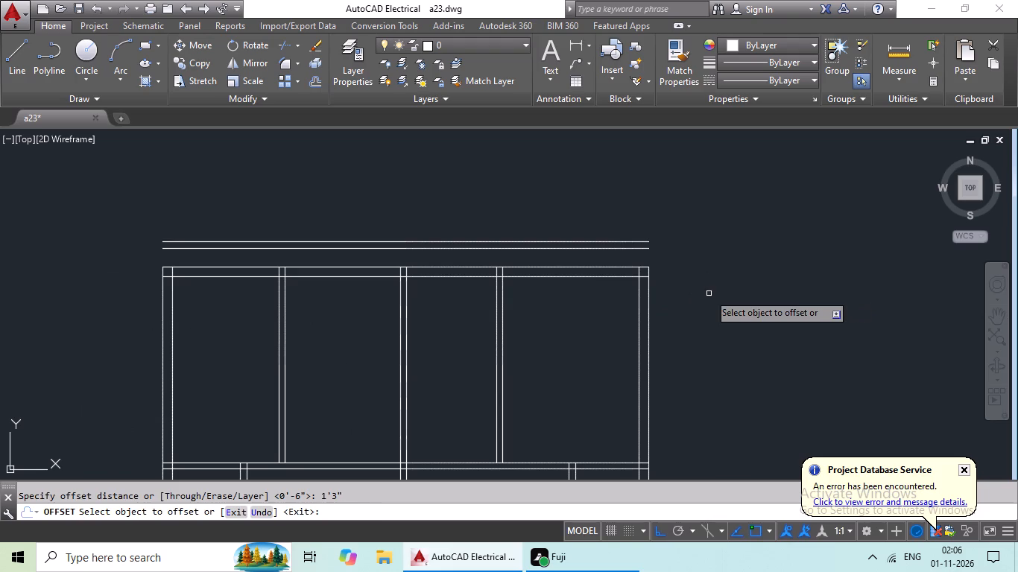
left_click_drag(581, 277, 579, 305)
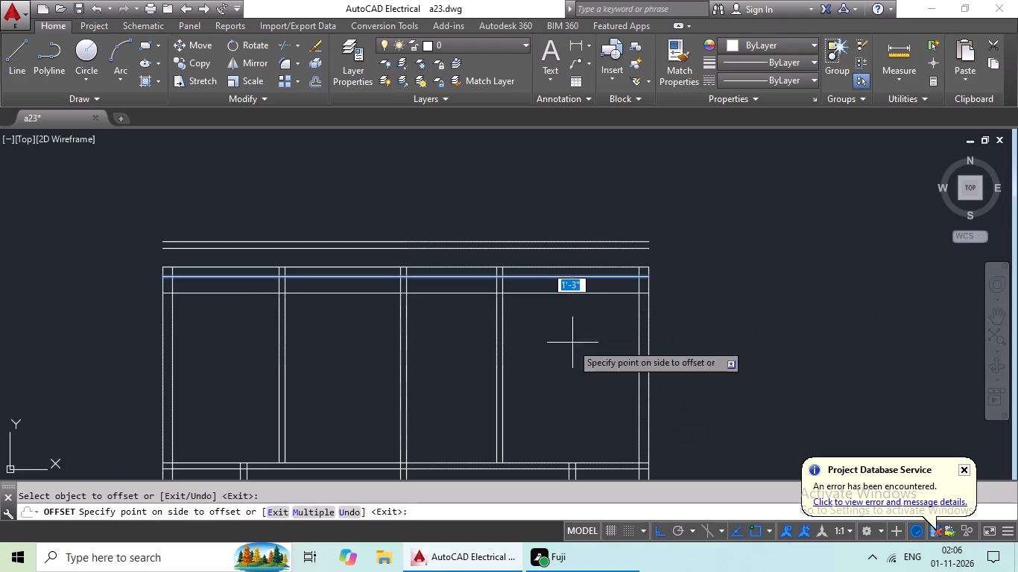
left_click(572, 342)
key("Escape")
key("Escape")
Offset the new horizontal line 6" southward to form a partition below the north exterior wall.
key("o")
key("Return")
type("6\"")
key("Return")
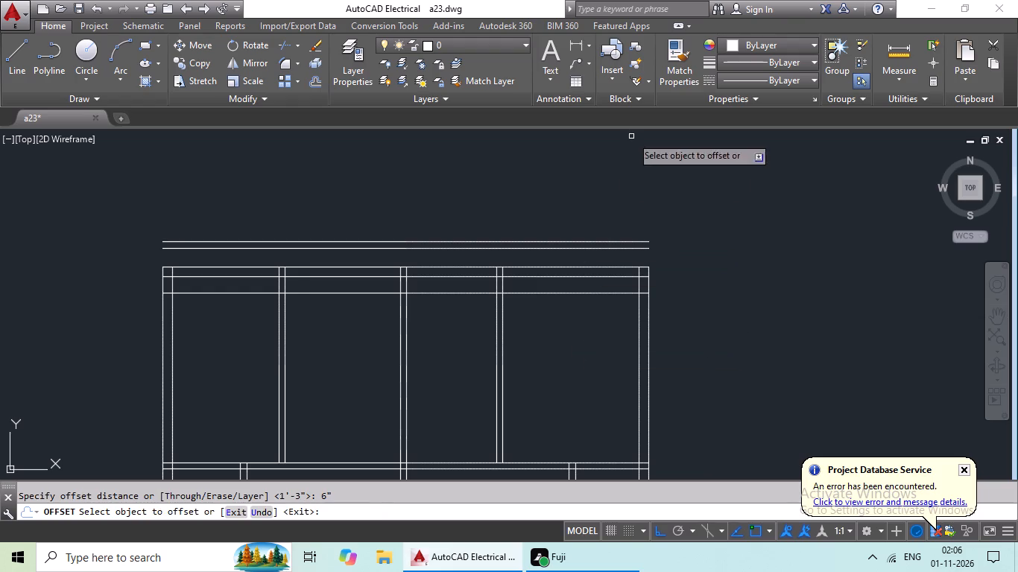
left_click_drag(527, 293, 527, 311)
left_click(528, 329)
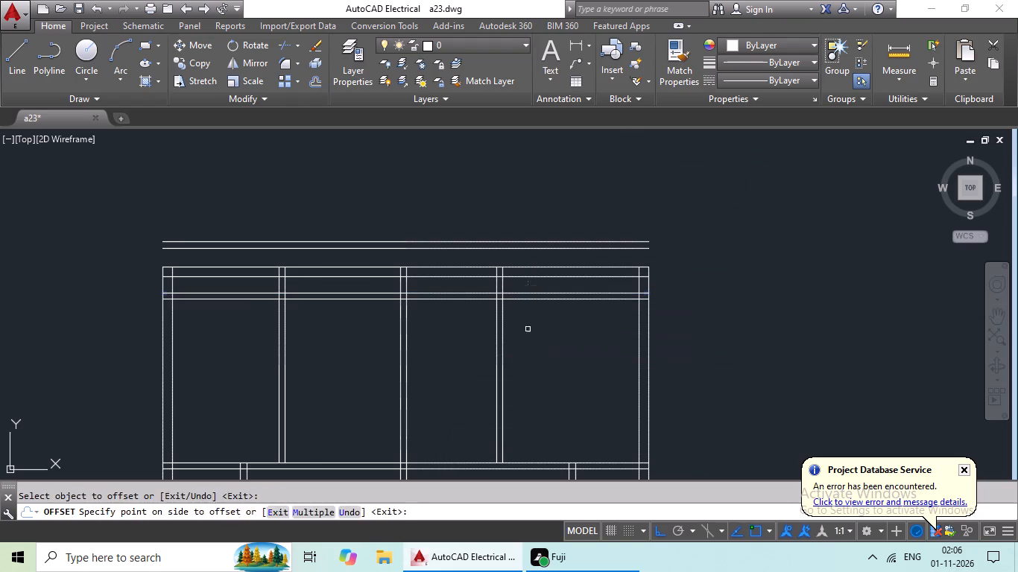
key("Escape")
key("Escape")
key("Escape")
key("Escape")
key("Escape")
key("Escape")
Offset the central partition's west line 6'6" westward in the northern rooms.
key("o")
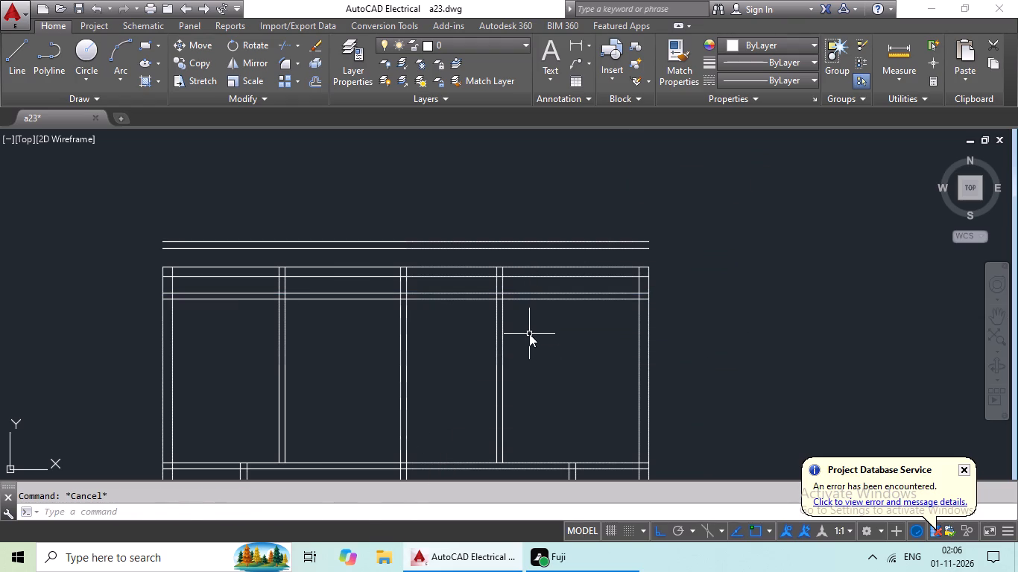
key("Return")
type("6'")
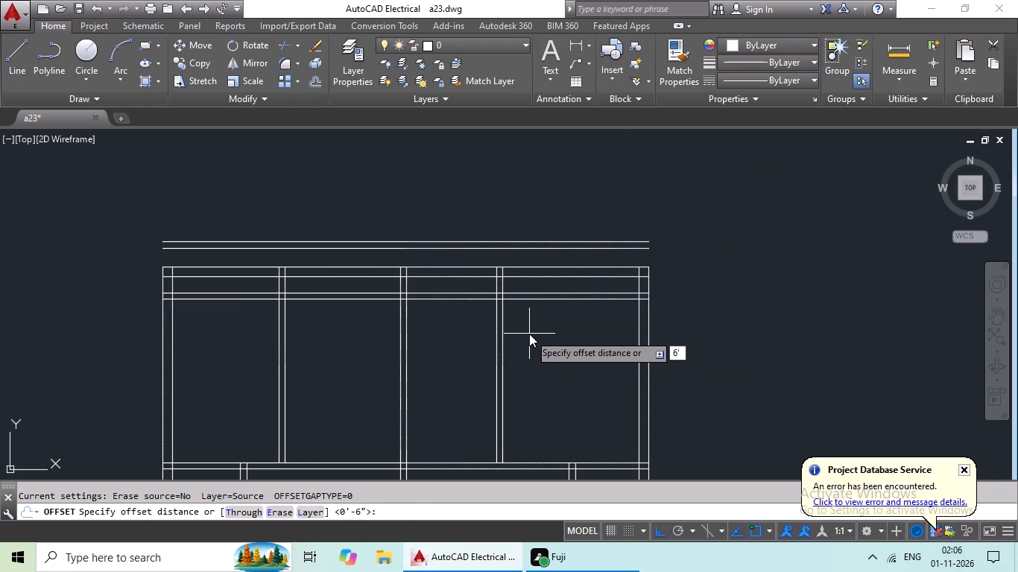
type("6\"")
key("Return")
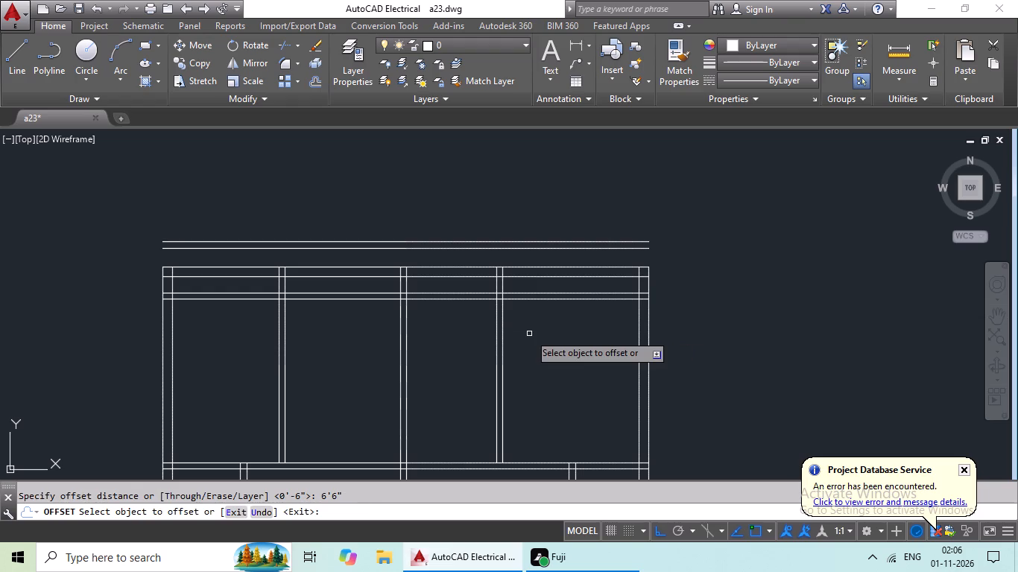
scroll(587, 295, "down", 2)
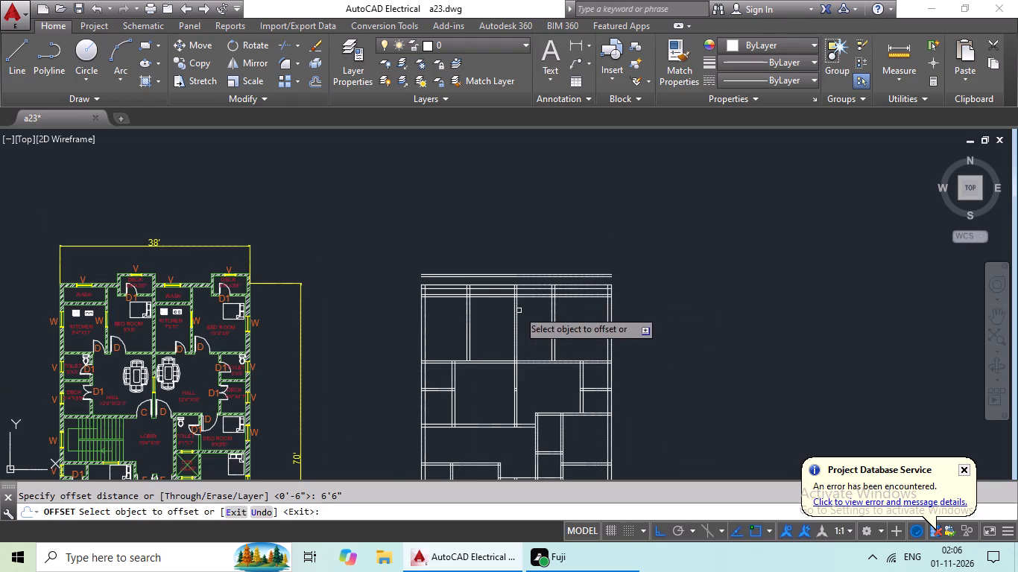
scroll(489, 291, "up", 2)
scroll(489, 291, "down", 1)
middle_click_drag(489, 290, 534, 286)
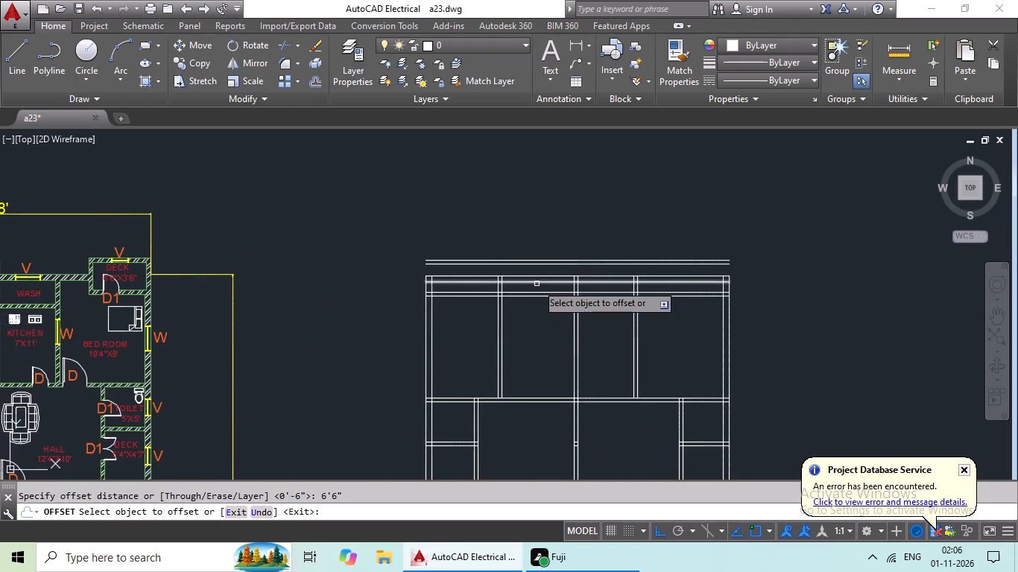
scroll(537, 284, "down", 1)
scroll(570, 293, "up", 2)
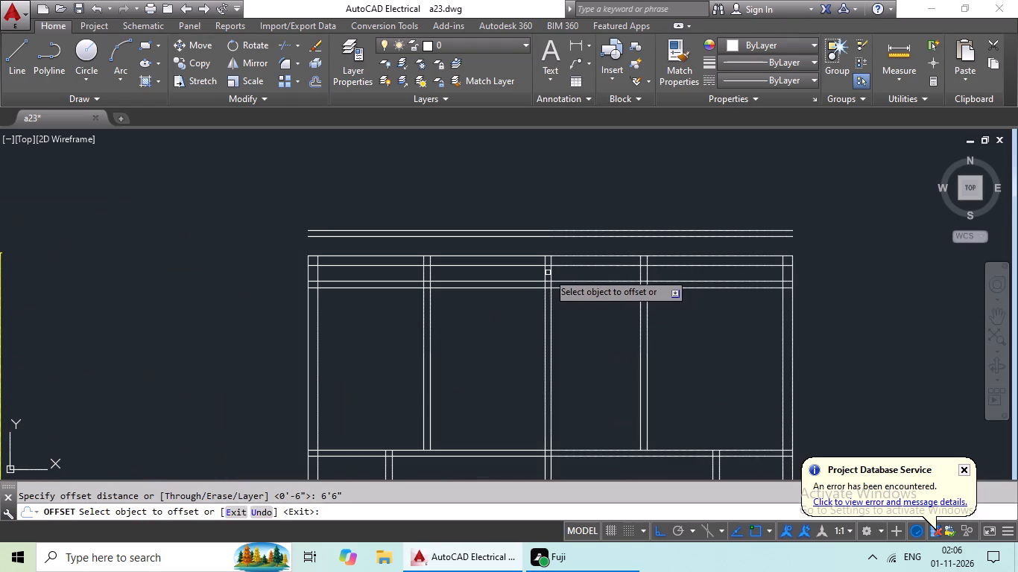
left_click_drag(546, 269, 530, 272)
left_click(481, 282)
scroll(496, 294, "down", 1)
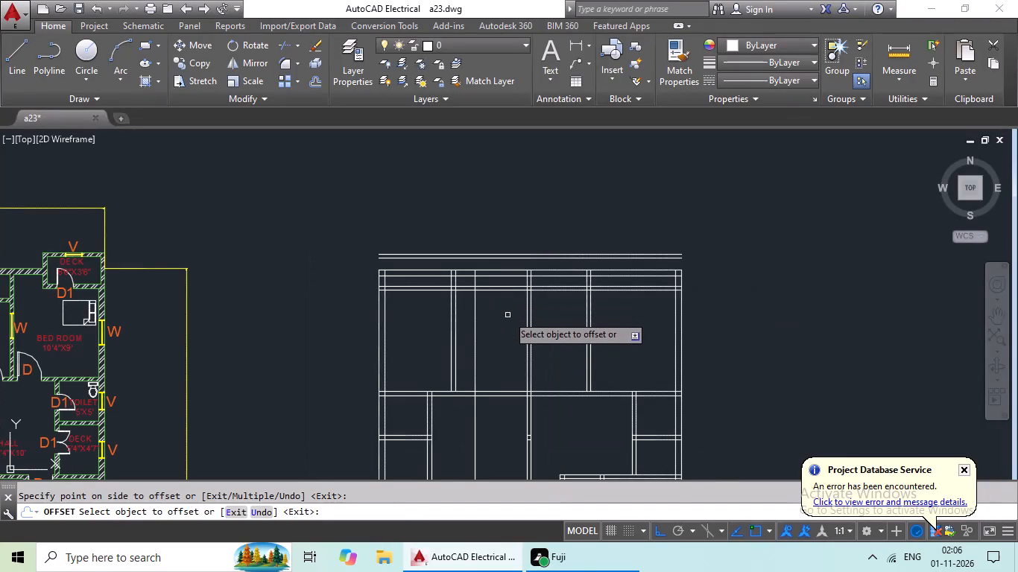
key("Escape")
Trim the 6'6" offset line west of the central partition at the northern rooms' southern partition and delete its remaining southern part.
key("t")
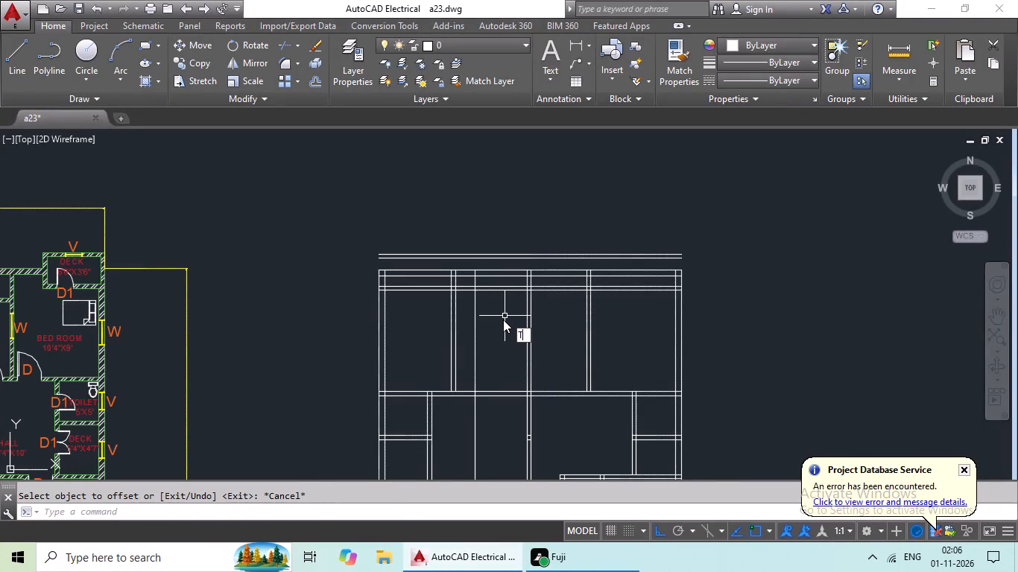
key("r")
key("space")
key("space")
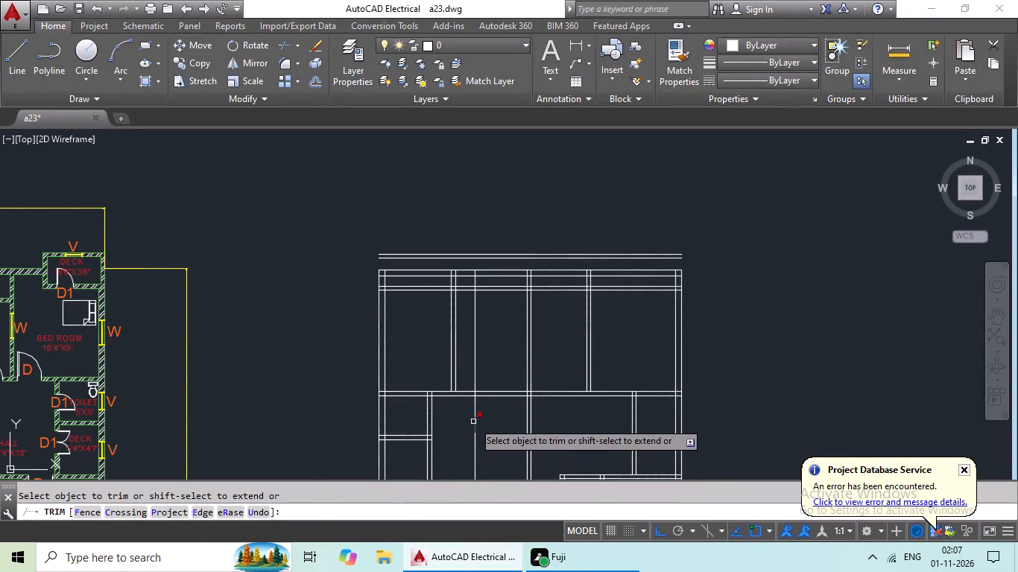
scroll(475, 398, "up", 4)
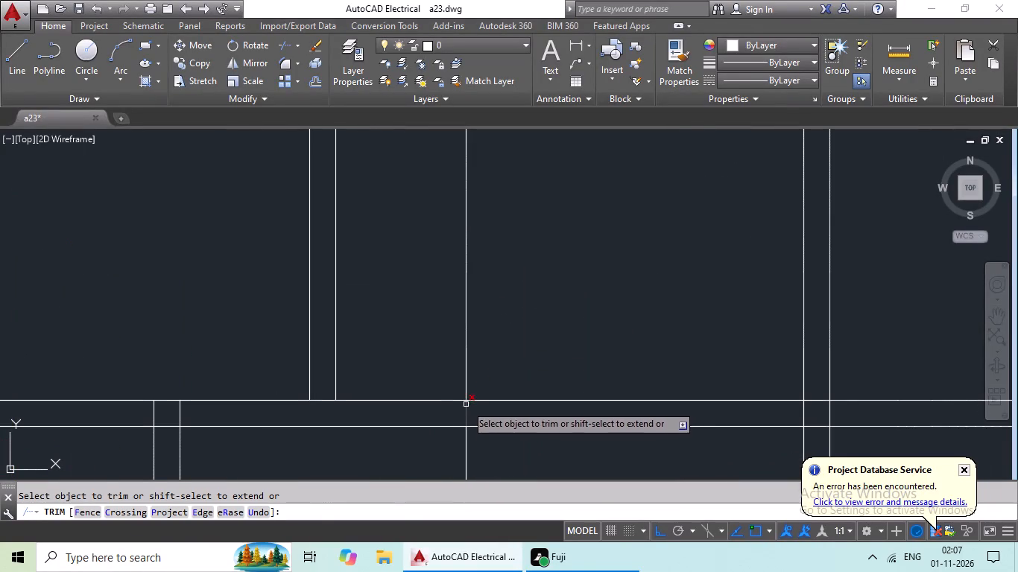
left_click(464, 410)
scroll(481, 414, "down", 2)
middle_click_drag(484, 407, 517, 264)
key("Escape")
left_click_drag(553, 309, 502, 390)
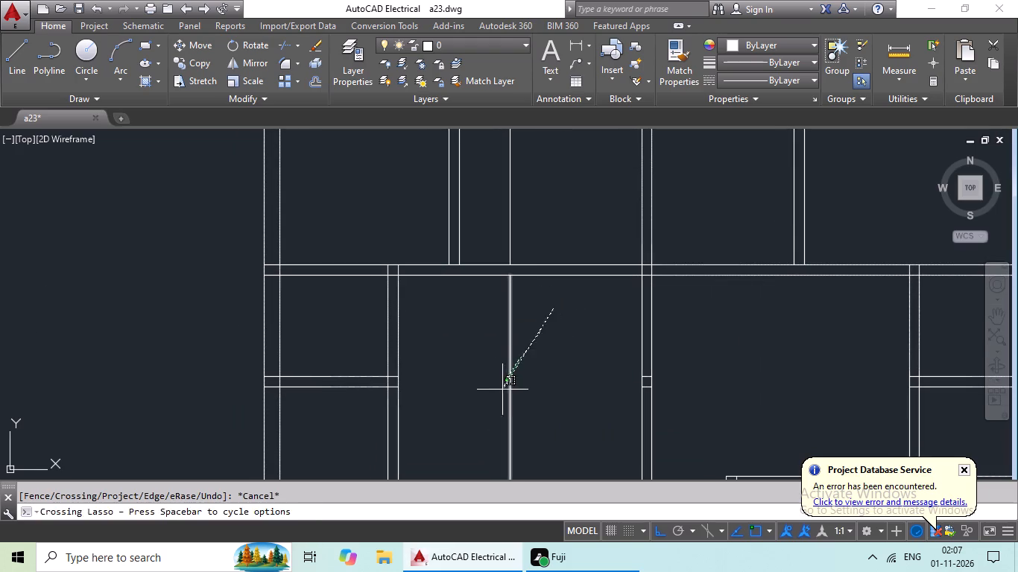
left_click_drag(502, 390, 499, 393)
key("Delete")
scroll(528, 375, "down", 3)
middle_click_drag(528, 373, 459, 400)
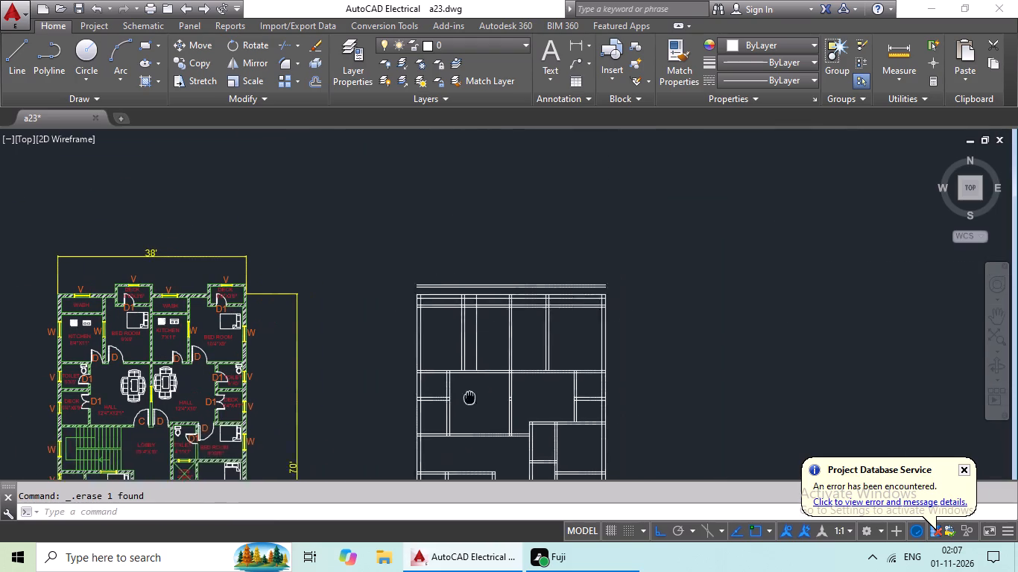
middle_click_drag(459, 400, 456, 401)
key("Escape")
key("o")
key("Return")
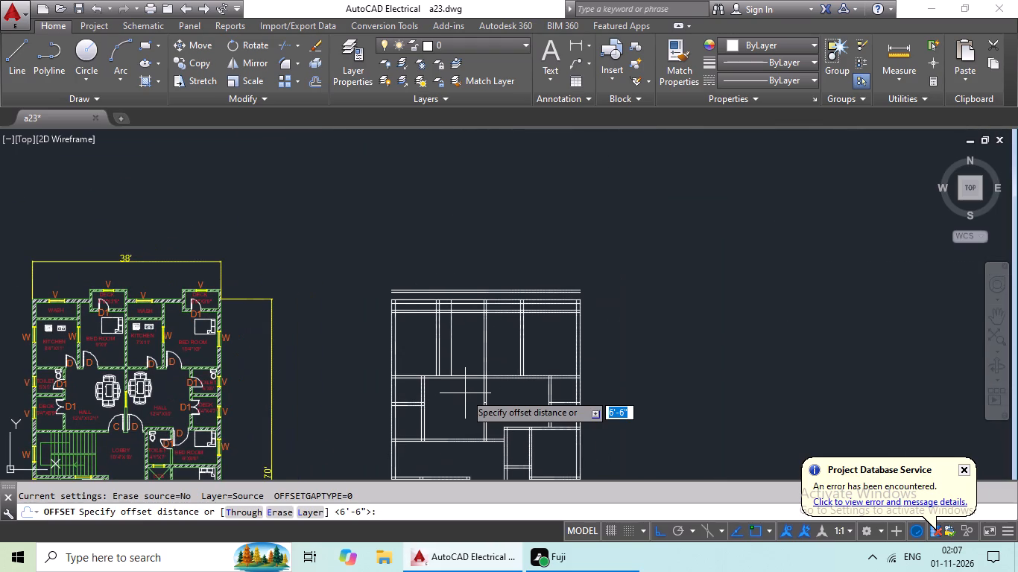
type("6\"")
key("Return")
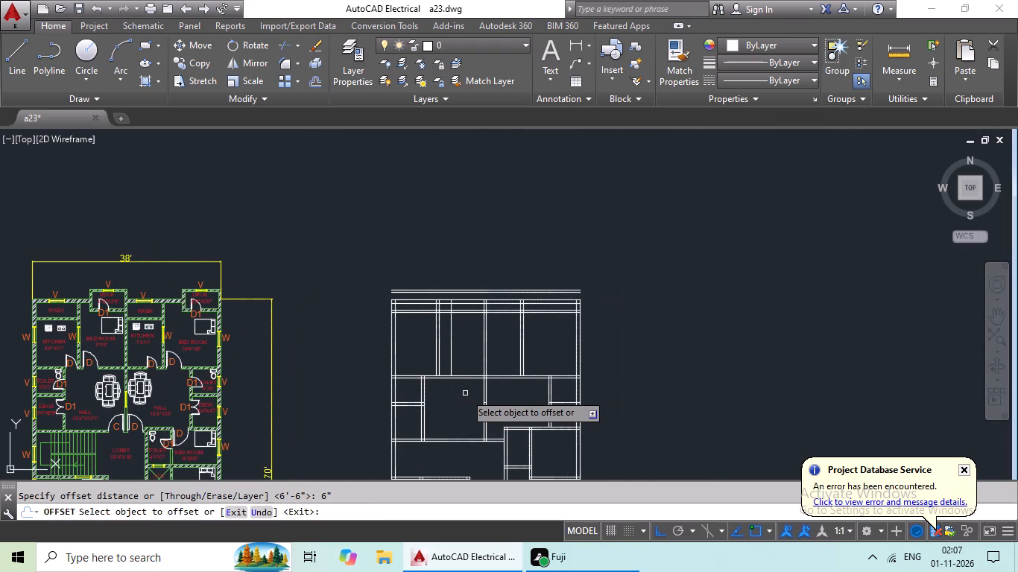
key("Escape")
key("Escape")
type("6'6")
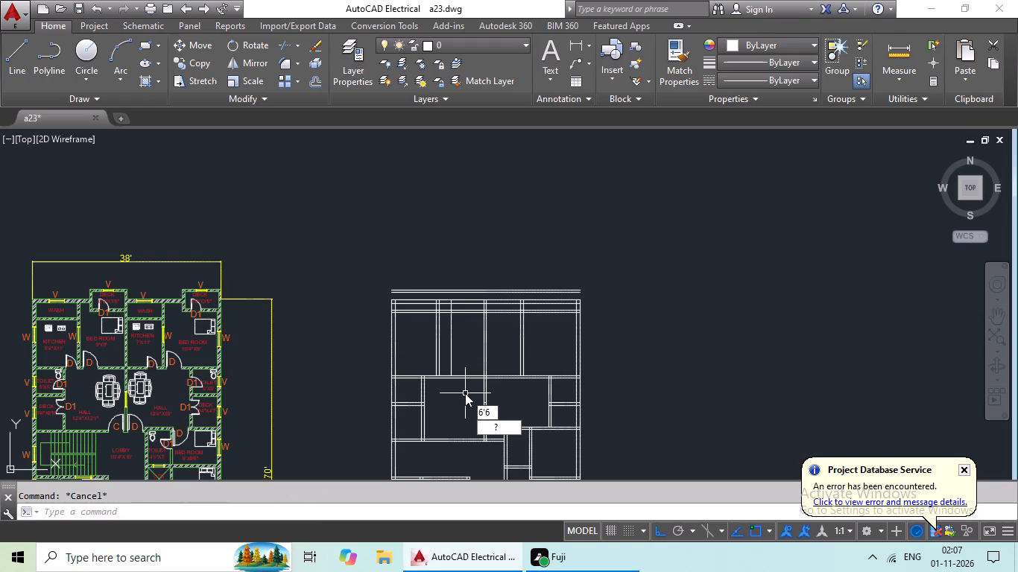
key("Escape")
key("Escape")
Offset the east exterior wall's inner line 6'6" westward.
key("o")
key("Return")
type("6'6\"")
key("Return")
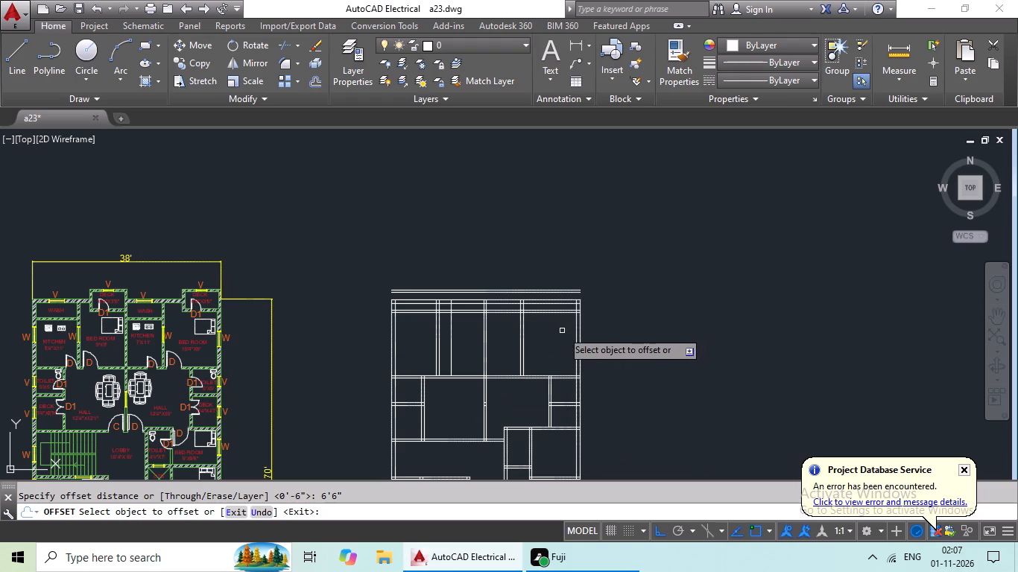
scroll(575, 325, "up", 2)
left_click_drag(581, 311, 552, 322)
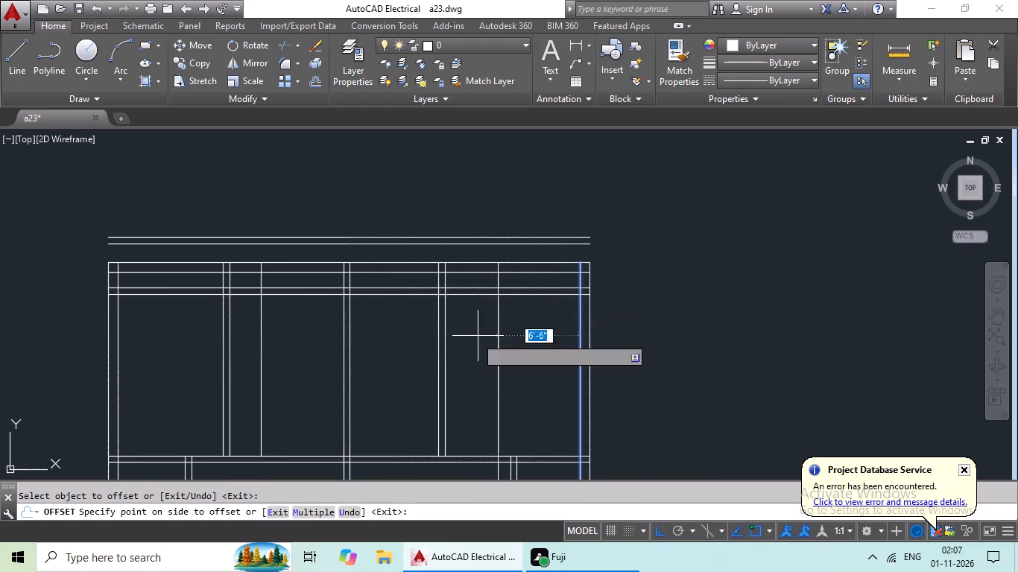
left_click(474, 337)
scroll(519, 328, "down", 2)
middle_click_drag(520, 327, 525, 287)
key("Escape")
key("Escape")
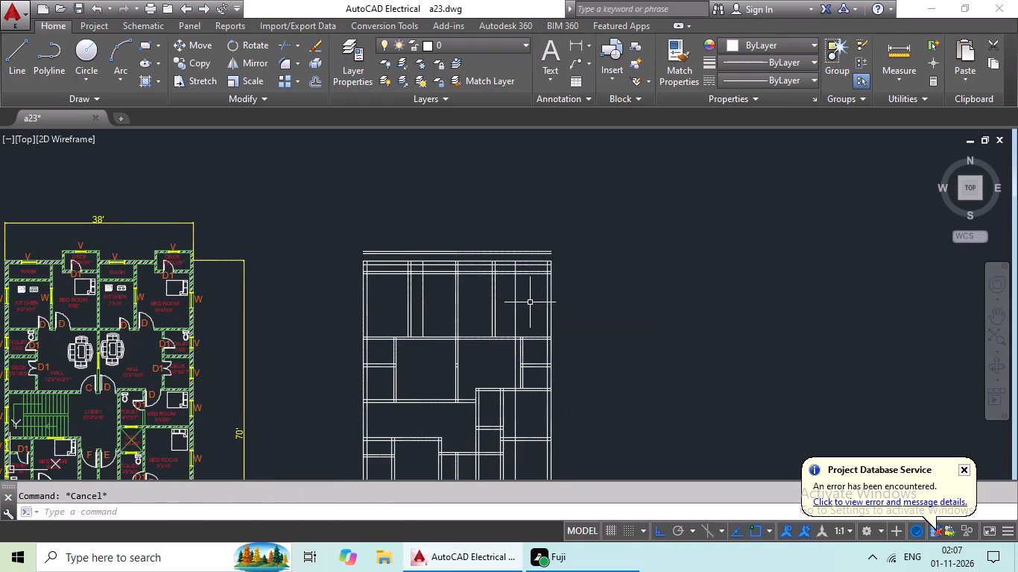
Trim the new eastern vertical line at the northern rooms' southern partition and delete its remaining southern part.
type("TR")
key("space")
key("space")
scroll(513, 349, "up", 4)
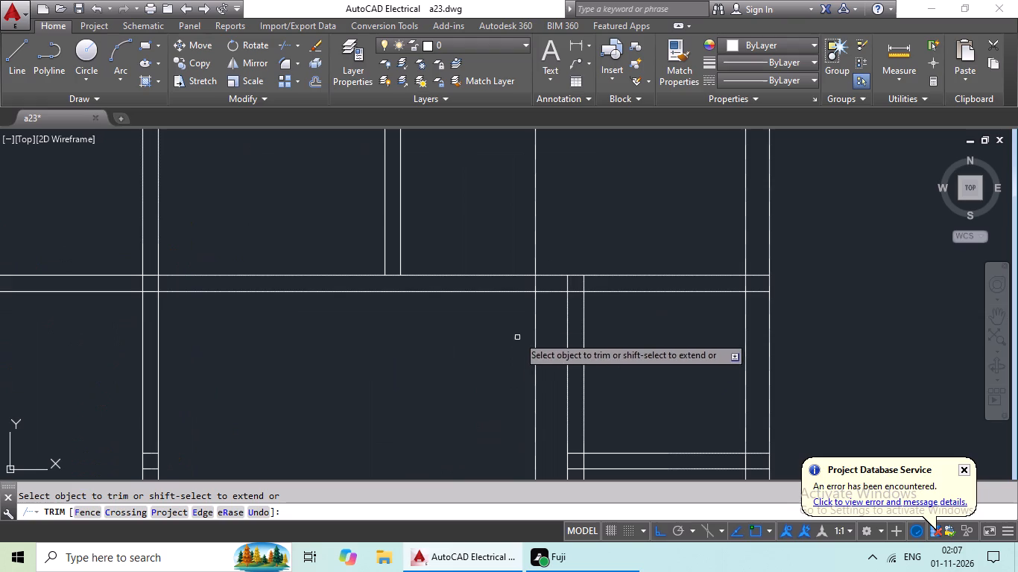
left_click(534, 284)
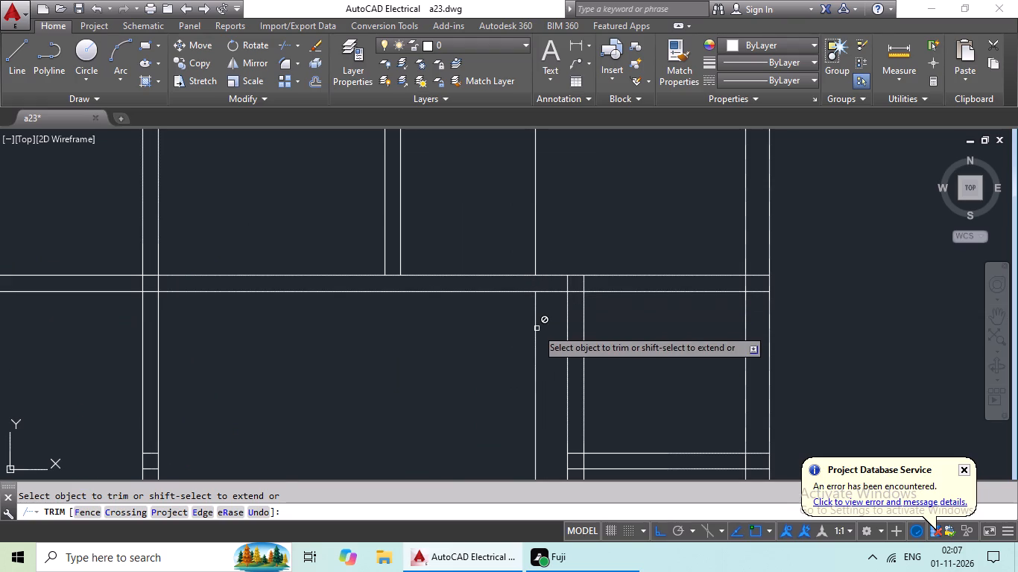
key("Escape")
left_click(533, 334)
key("Delete")
Offset both new vertical lines in the northern rooms 6" westward to form partitions.
scroll(533, 335, "down", 4)
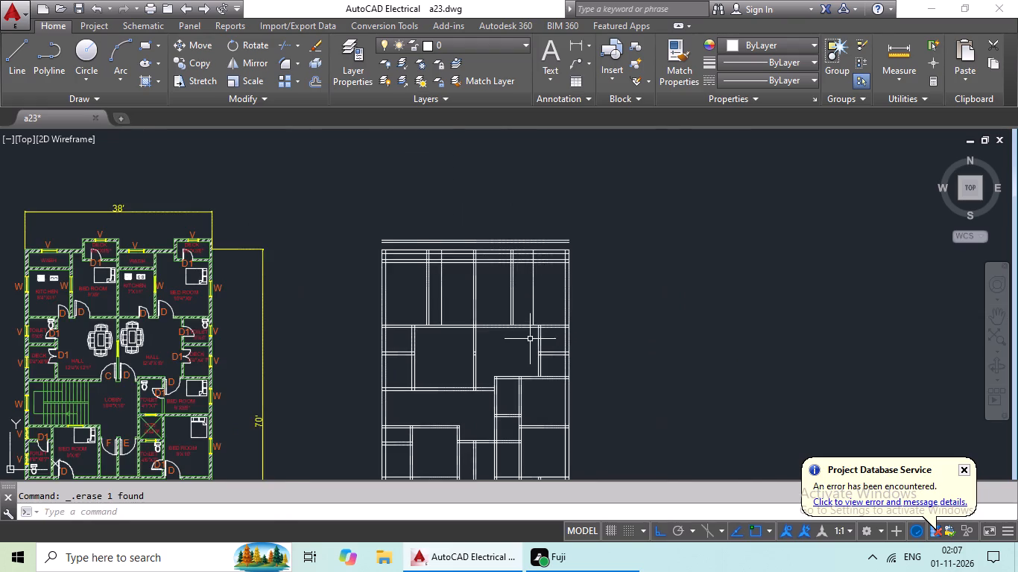
middle_click_drag(517, 349, 490, 369)
key("Escape")
key("Escape")
key("Escape")
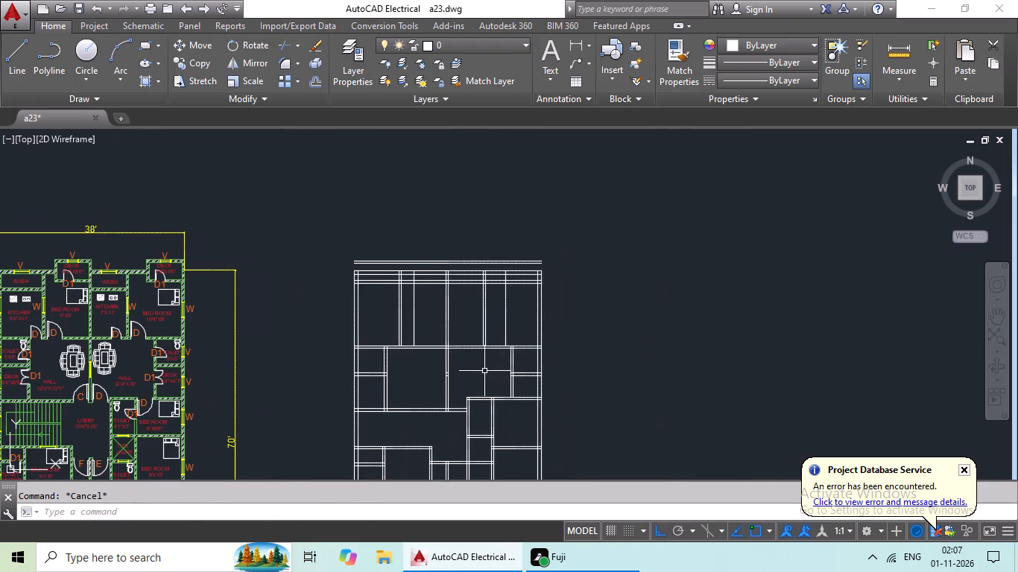
key("o")
key("Return")
type("6\"")
key("Return")
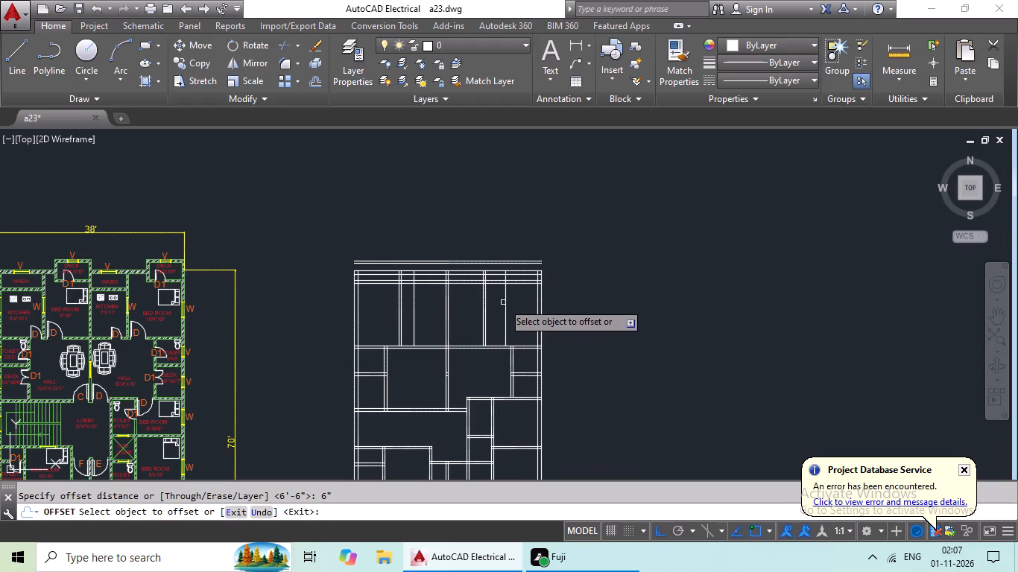
left_click_drag(505, 307, 502, 314)
left_click(497, 322)
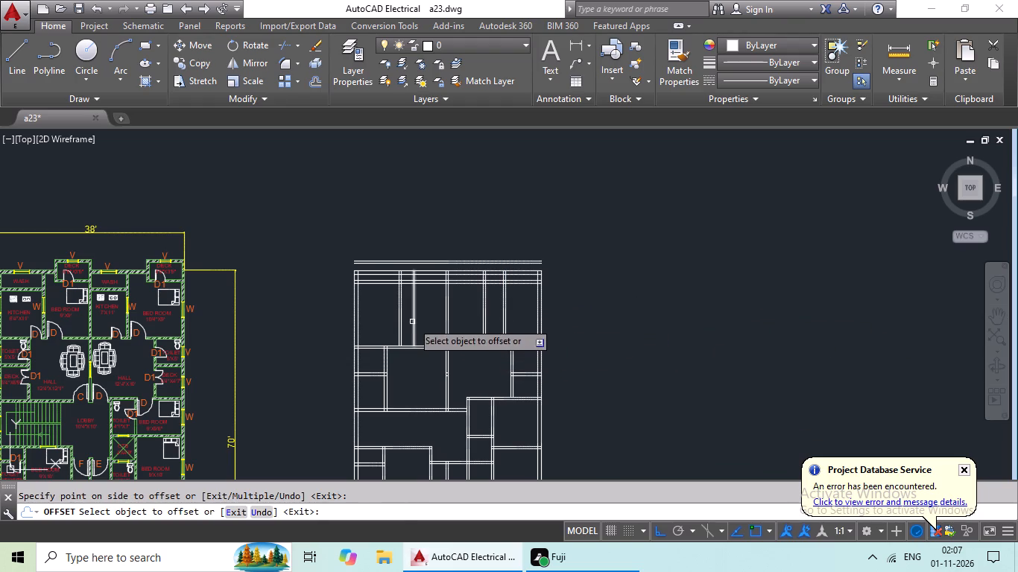
left_click(412, 322)
left_click(407, 330)
scroll(442, 330, "up", 2)
middle_click_drag(418, 322, 388, 368)
key("Escape")
key("Escape")
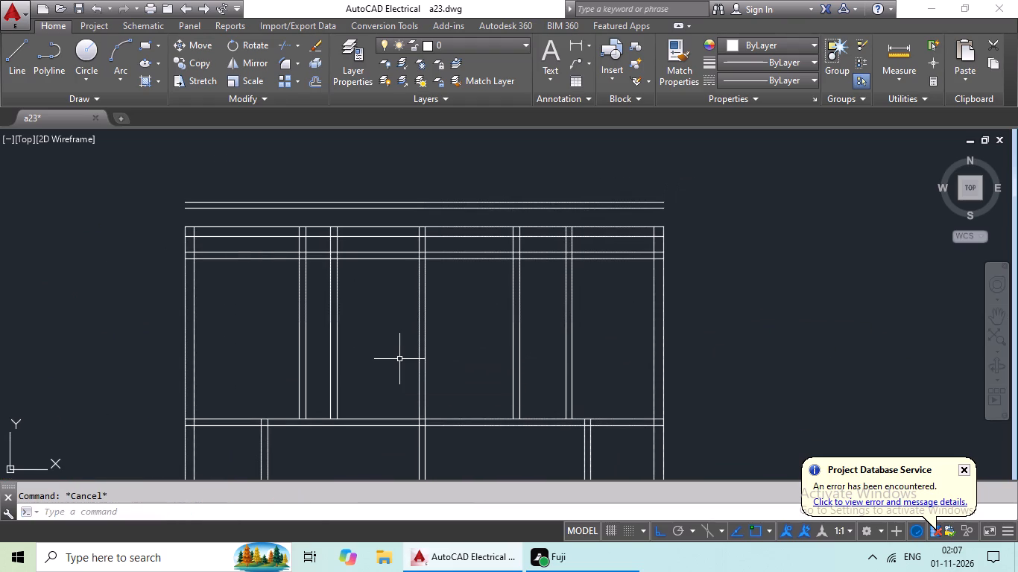
key("Escape")
key("Escape")
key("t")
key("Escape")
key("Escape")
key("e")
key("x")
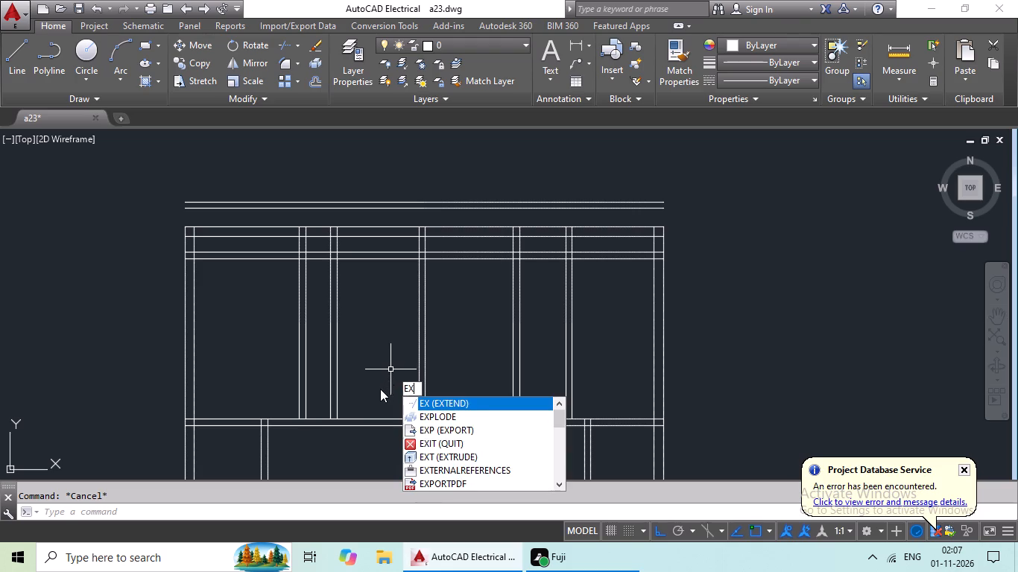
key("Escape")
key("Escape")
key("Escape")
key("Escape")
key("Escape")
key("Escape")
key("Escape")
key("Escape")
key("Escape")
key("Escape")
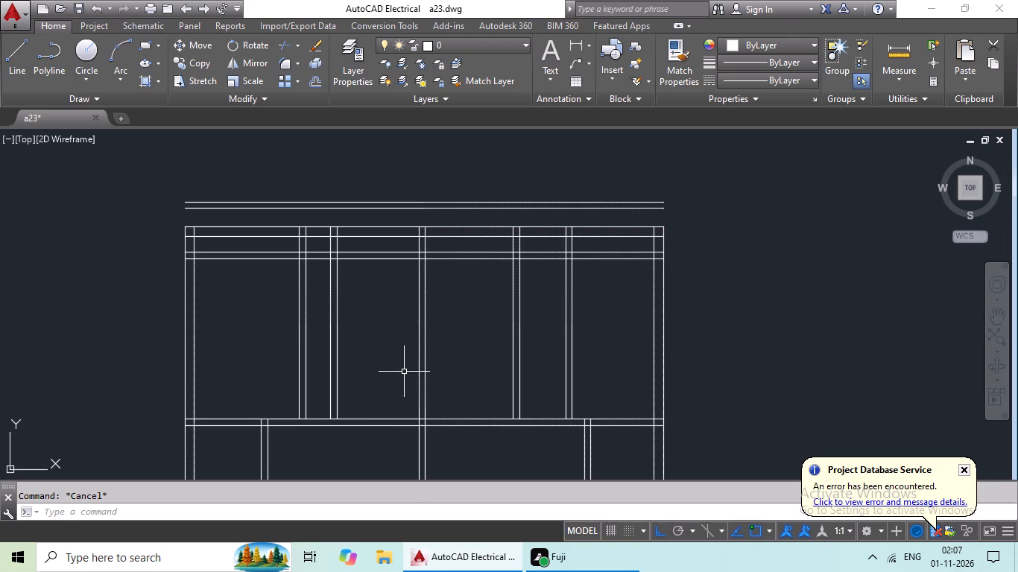
Trim the western new 6" vertical partition's lines south of the horizontal partition just below the north exterior wall.
type("TR")
key("space")
key("space")
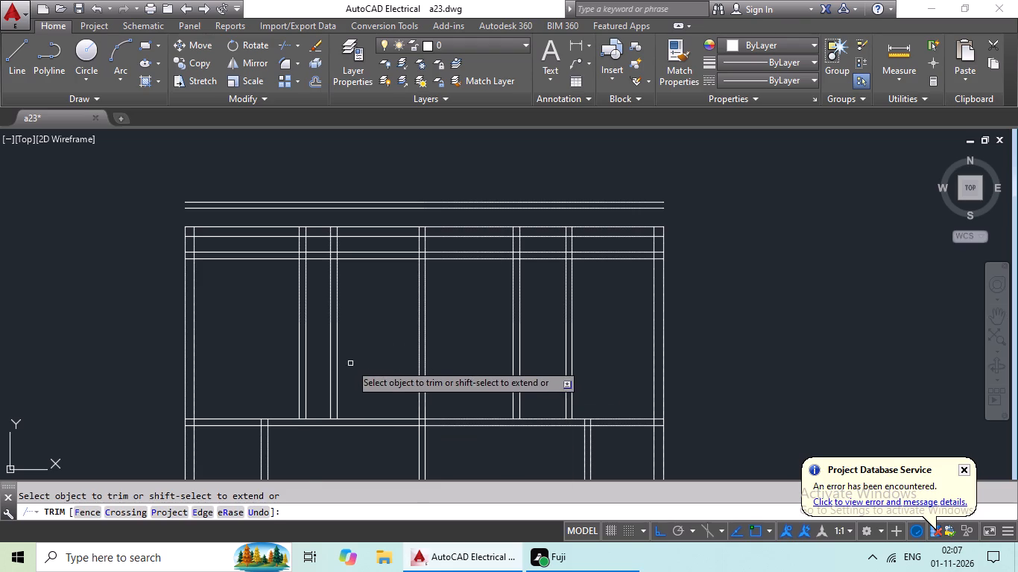
scroll(352, 360, "up", 2)
scroll(400, 366, "down", 2)
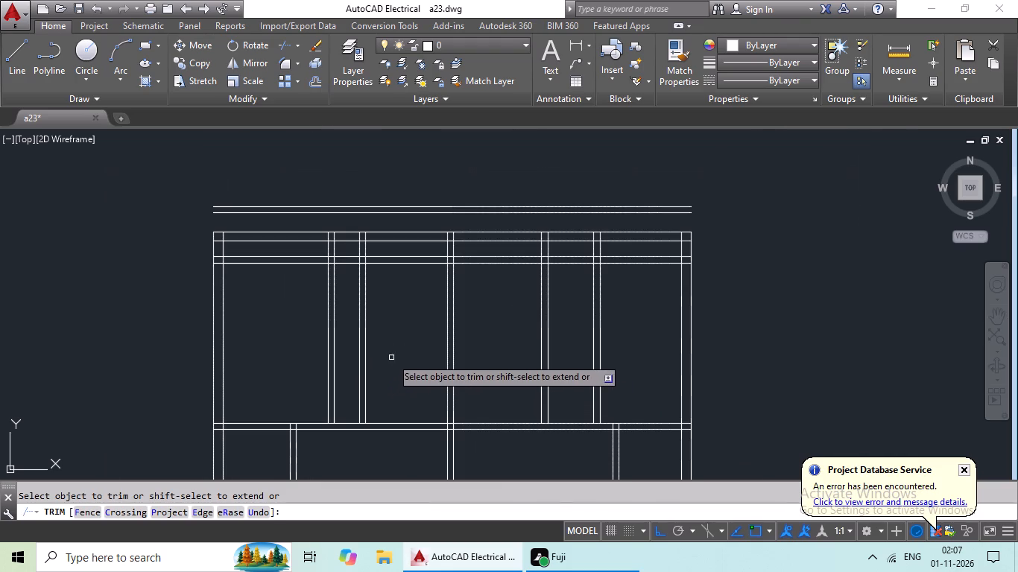
scroll(385, 357, "up", 1)
left_click_drag(365, 297, 327, 341)
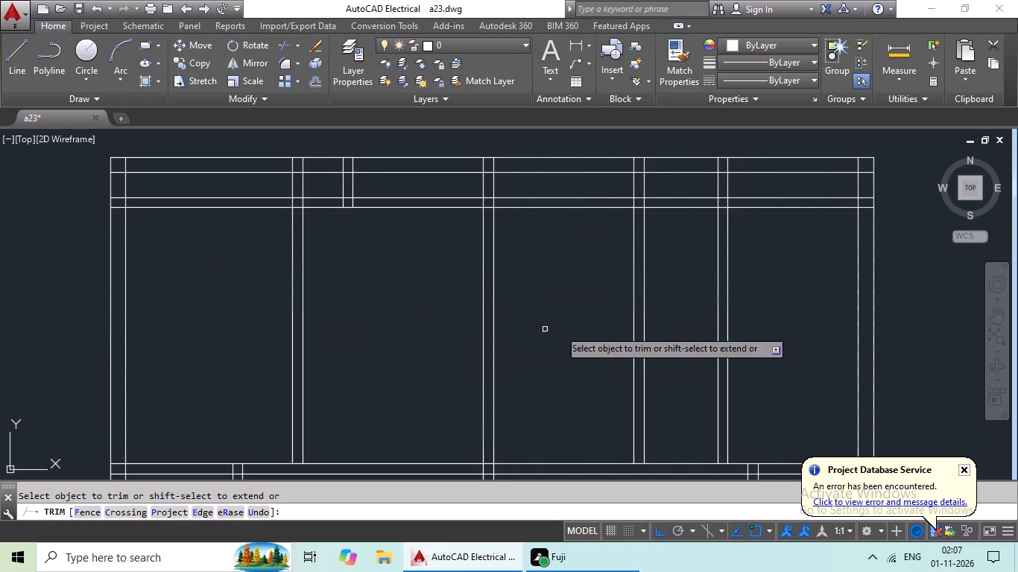
Trim the eastern new 6" vertical partition's lines south of the horizontal partition just below the north exterior wall.
middle_click_drag(759, 297, 551, 280)
scroll(543, 288, "up", 1)
left_click_drag(568, 255, 469, 400)
left_click(469, 401)
scroll(518, 351, "down", 2)
middle_click_drag(520, 344, 520, 385)
key("Escape")
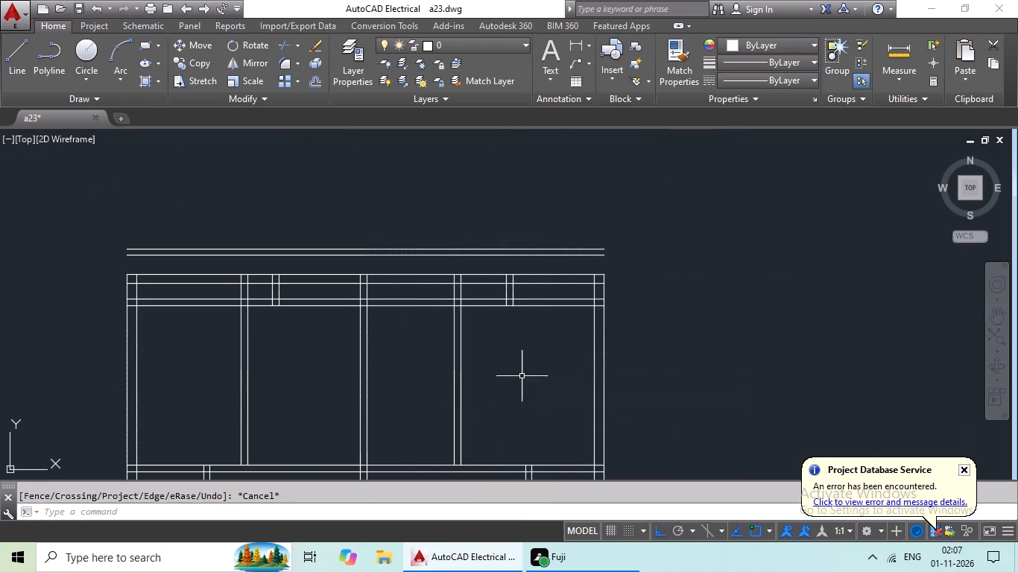
Extend the east exterior wall's two lines north to the outermost northern projection line.
key("Escape")
key("e")
type("X")
key("space")
key("space")
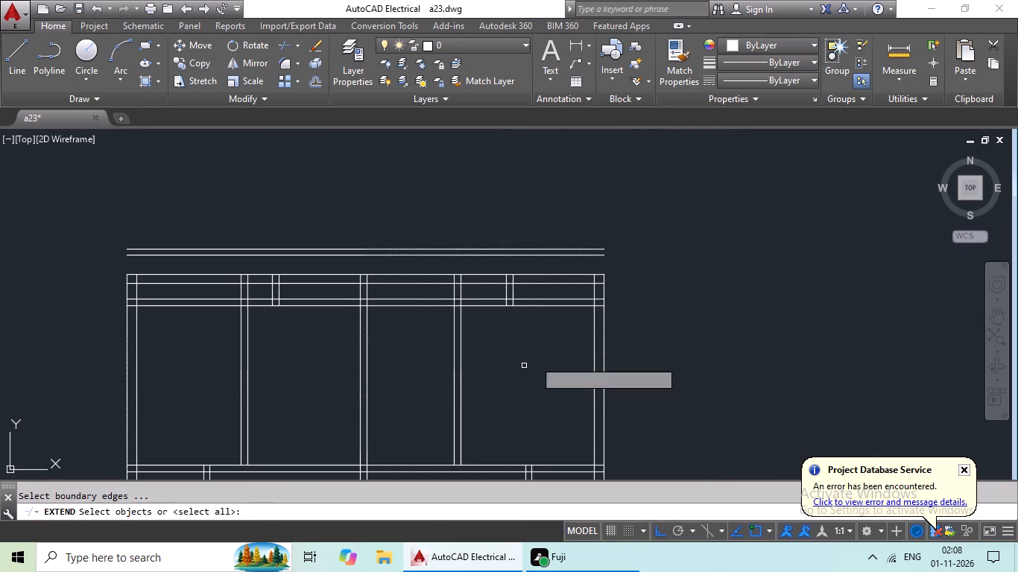
left_click(605, 293)
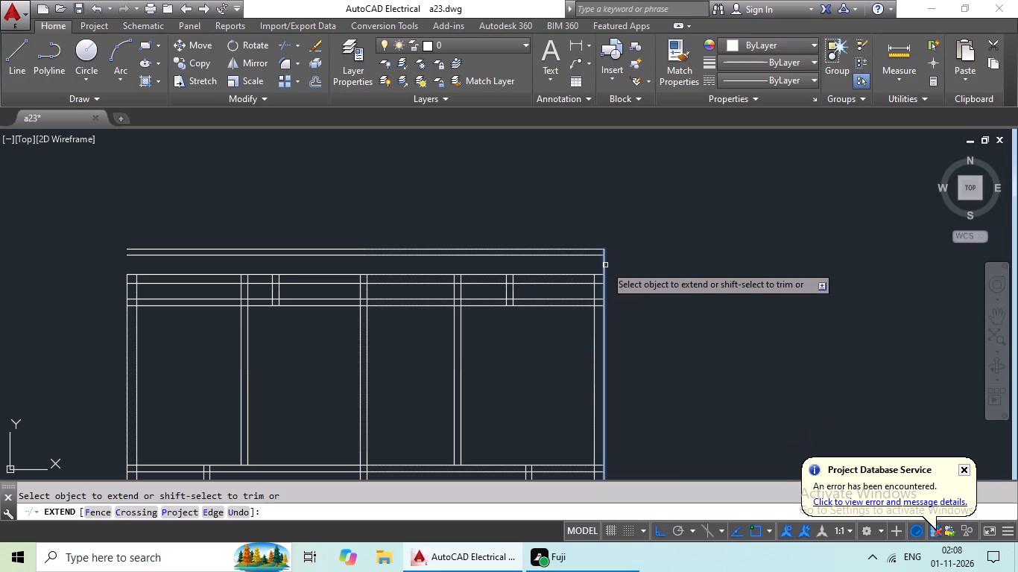
left_click(605, 265)
left_click(595, 289)
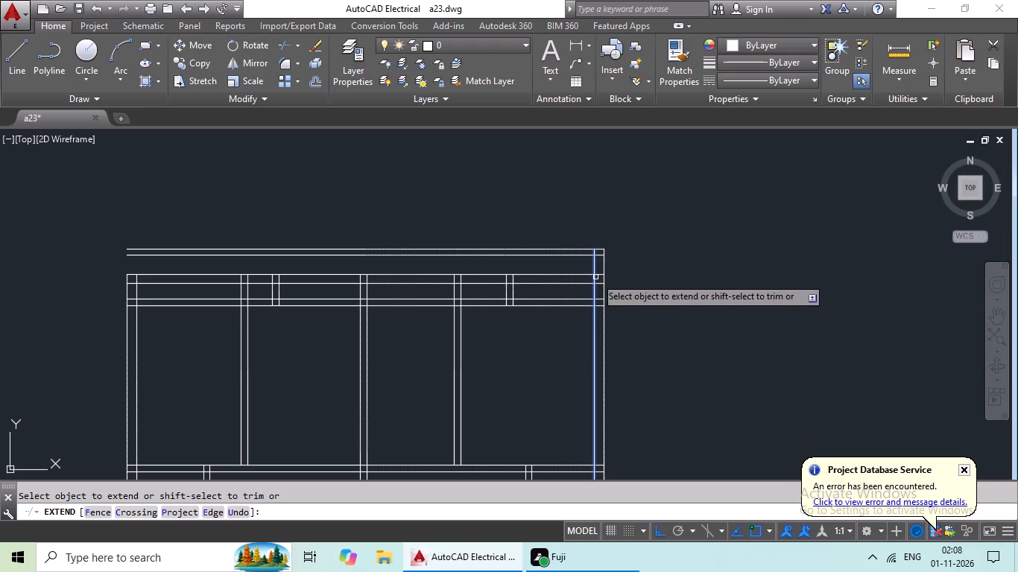
left_click(595, 277)
Extend both lines of the eastern projection's 6" west partition north to the outermost projection line.
left_click(513, 288)
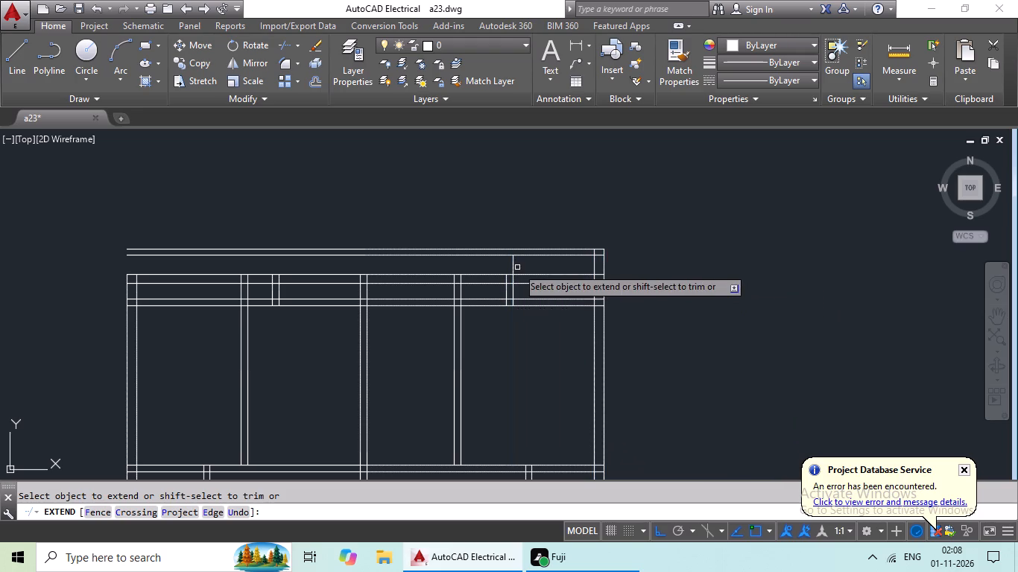
left_click(513, 267)
left_click(505, 291)
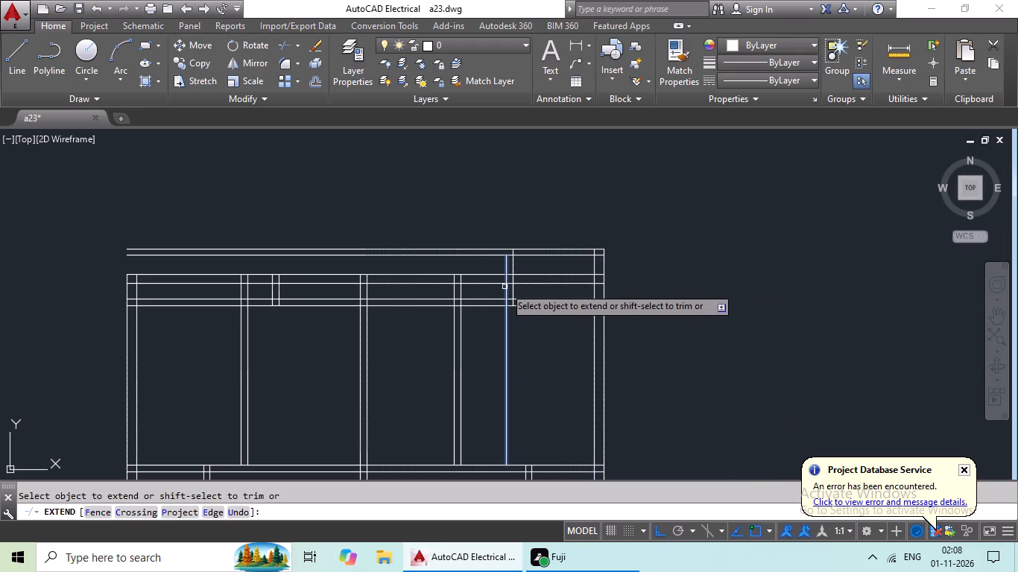
left_click(505, 287)
left_click(506, 275)
key("Escape")
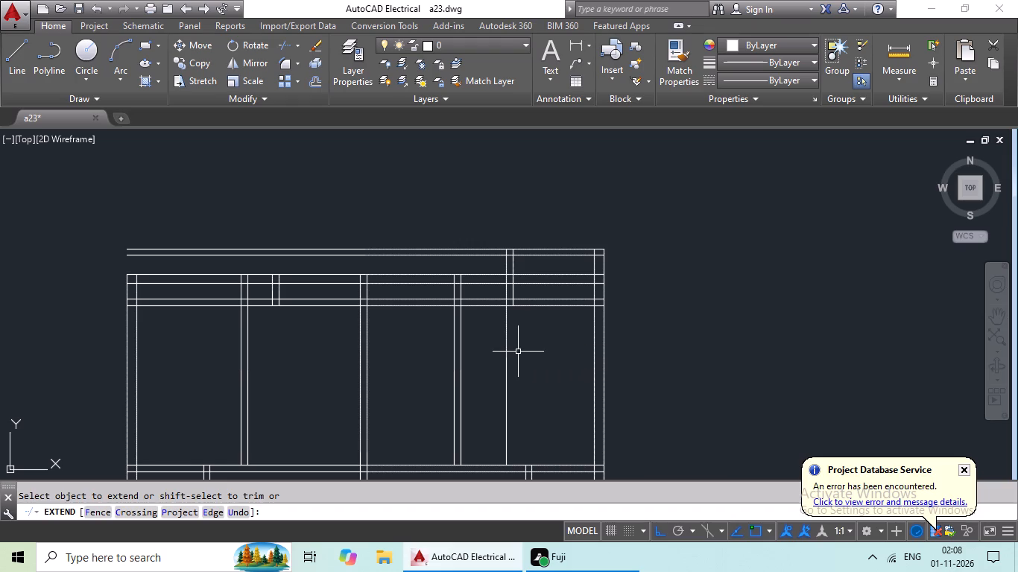
Trim the eastern 6" partition's western line where it runs south of the horizontal partition into the northeast room.
key("t")
key("r")
key("space")
key("space")
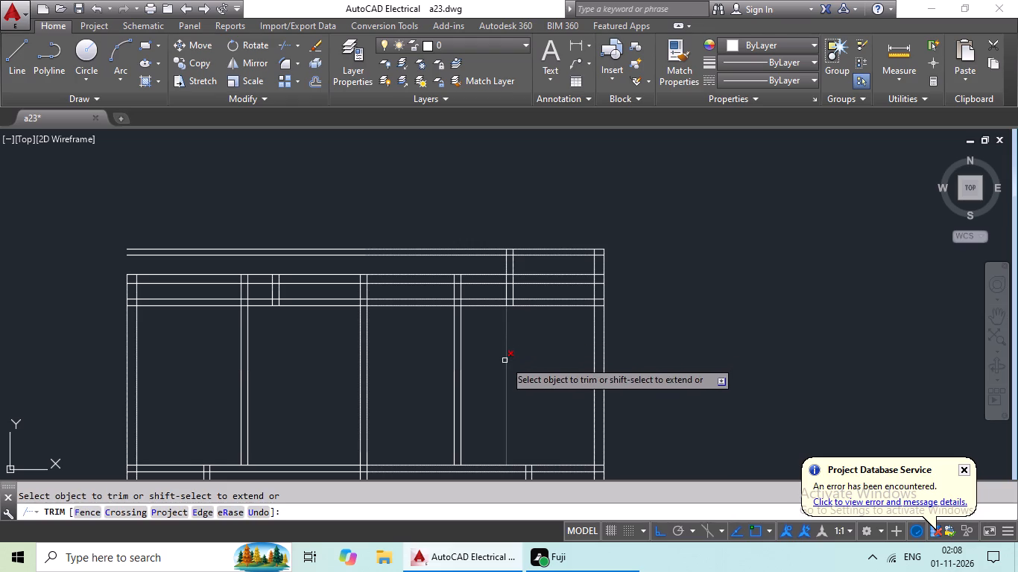
left_click(505, 360)
middle_click_drag(532, 344, 598, 346)
key("Escape")
key("Escape")
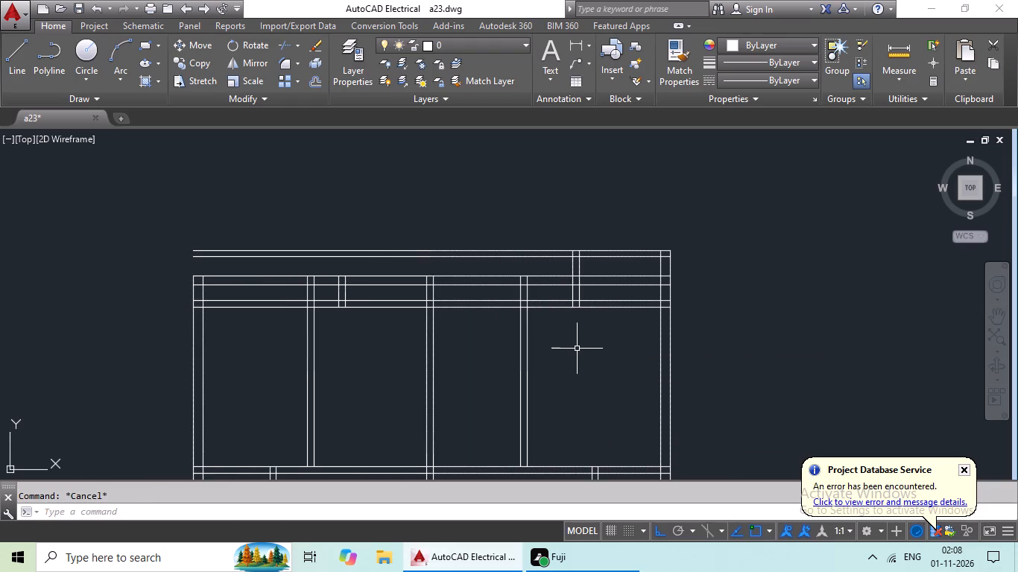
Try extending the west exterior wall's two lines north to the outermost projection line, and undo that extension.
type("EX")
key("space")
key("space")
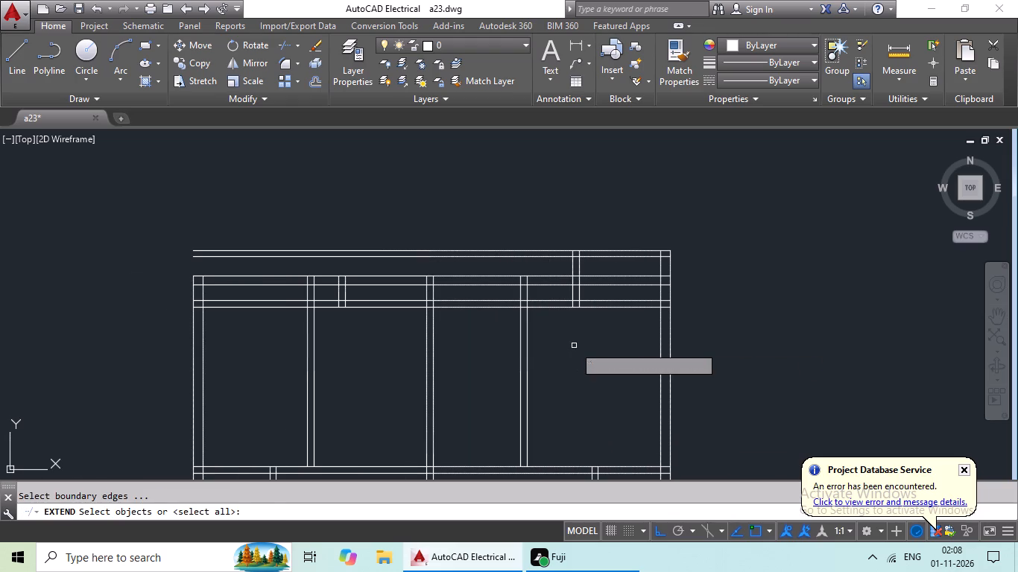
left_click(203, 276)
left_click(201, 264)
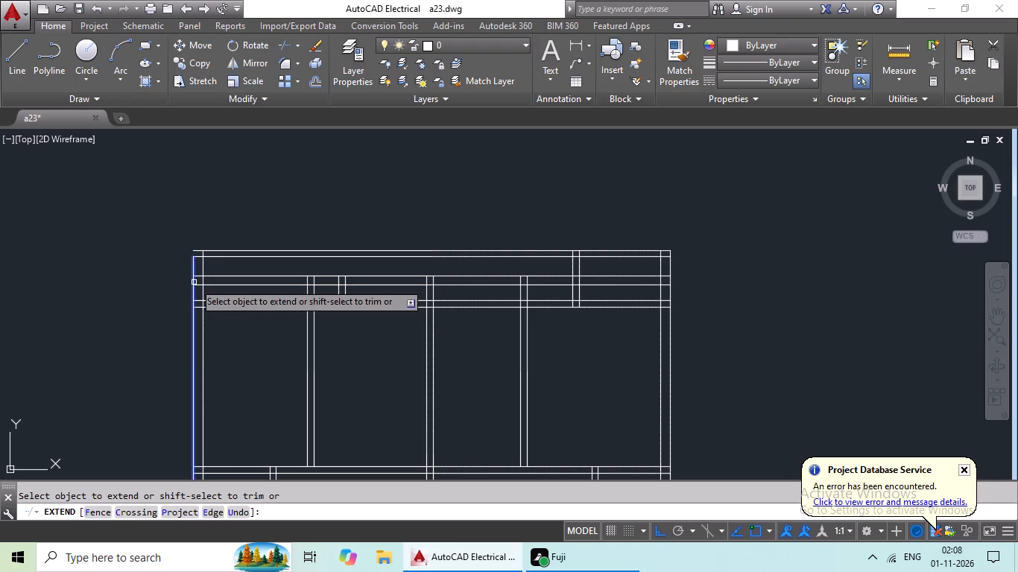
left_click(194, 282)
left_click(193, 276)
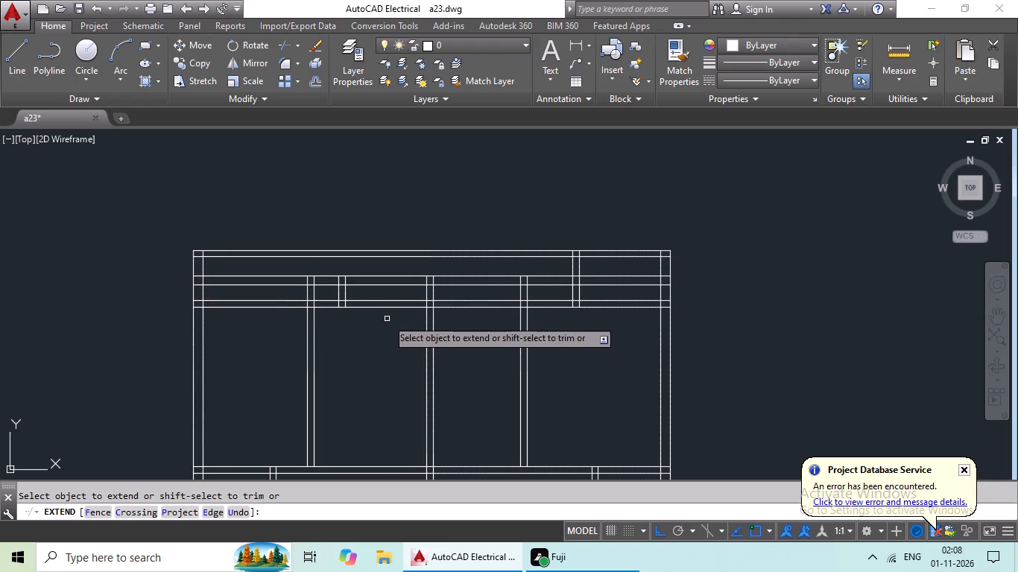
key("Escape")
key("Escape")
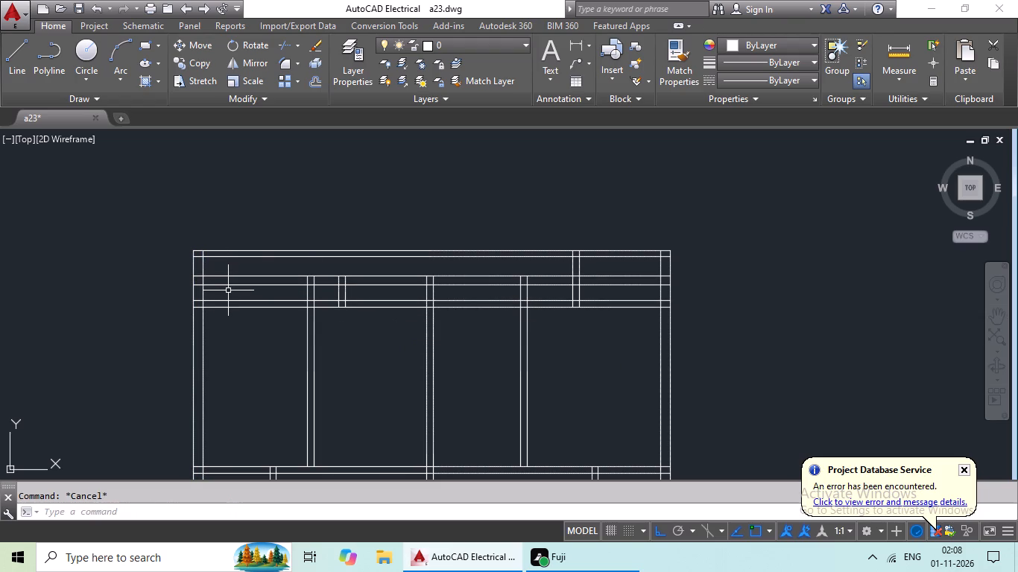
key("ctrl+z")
Extend both lines of the western projection's 6" west partition north to the outermost projection line.
key("e")
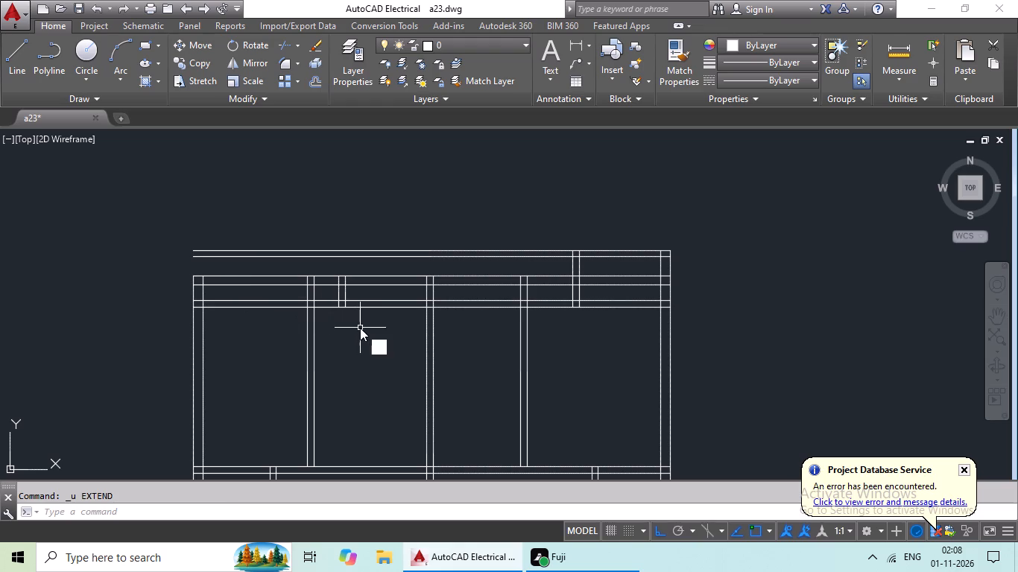
type("ZX")
key("space")
key("space")
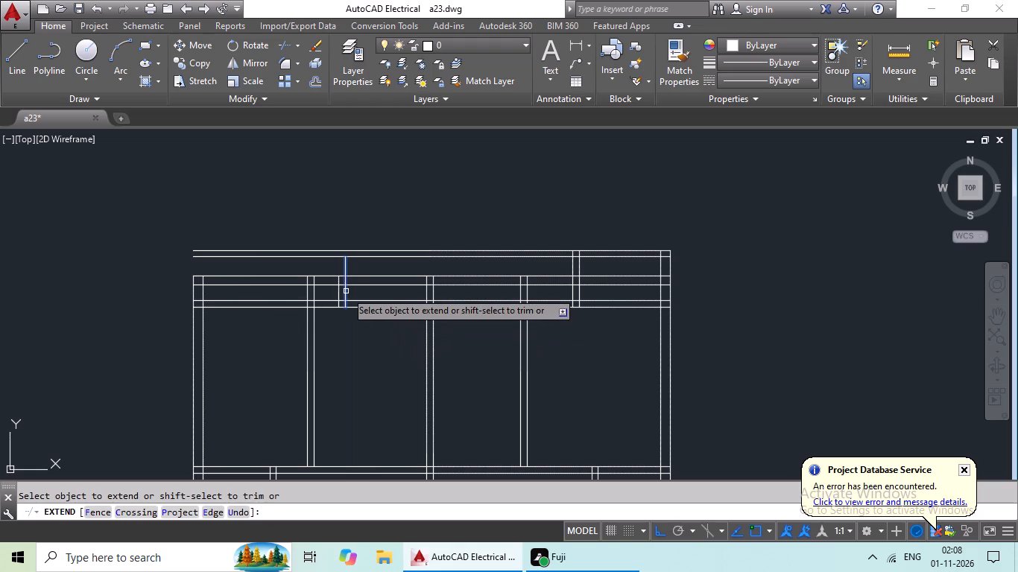
left_click_drag(346, 291, 346, 285)
left_click(346, 272)
left_click(338, 285)
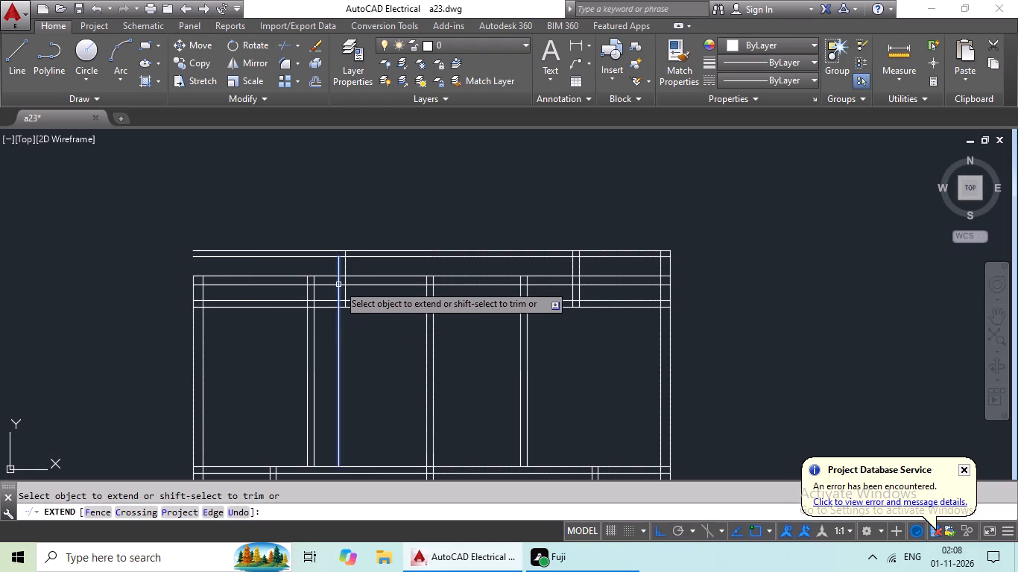
left_click(338, 273)
Extend the central north-south wall's two lines north to the outermost projection line.
middle_click_drag(370, 315, 488, 299)
scroll(498, 296, "down", 3)
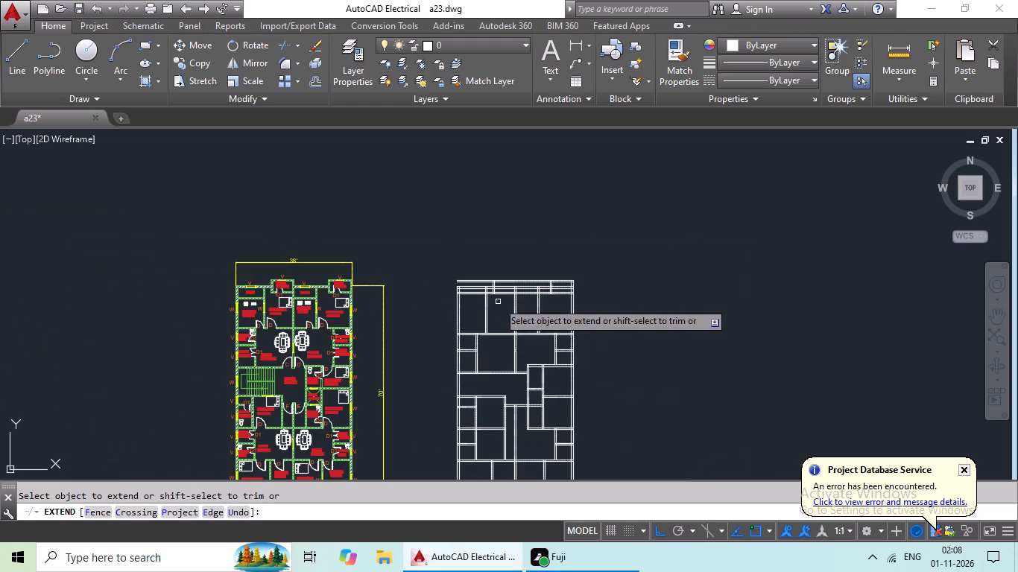
scroll(497, 305, "up", 3)
middle_click_drag(497, 305, 391, 325)
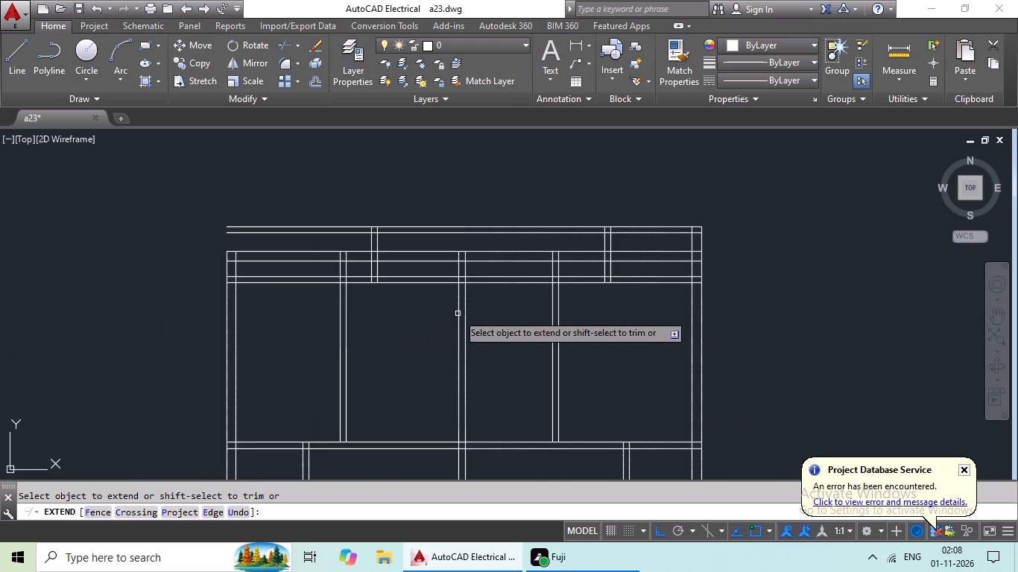
left_click(458, 262)
left_click(459, 241)
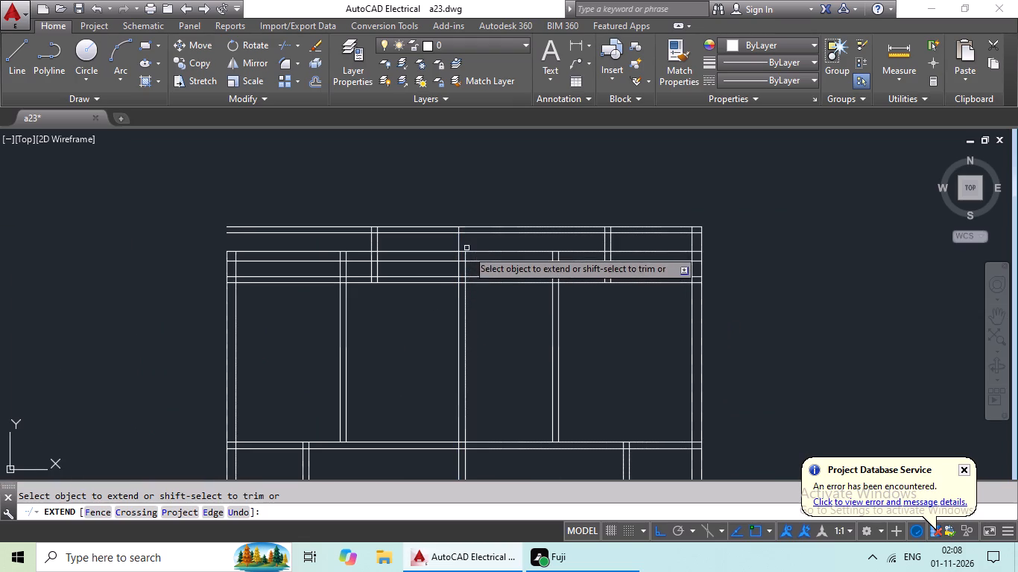
left_click(465, 261)
left_click(465, 248)
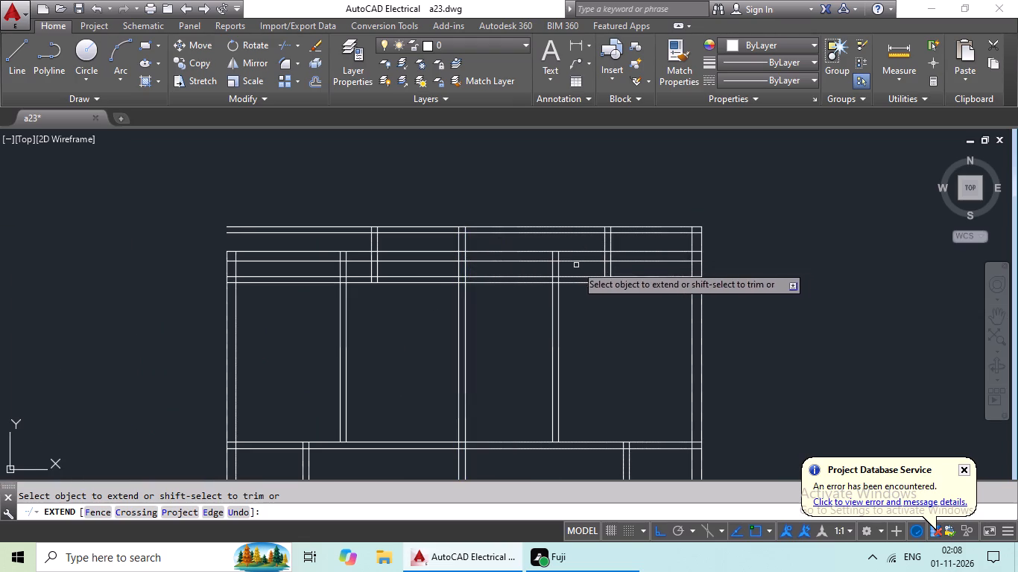
middle_click_drag(629, 334, 662, 321)
key("Escape")
key("Escape")
key("Escape")
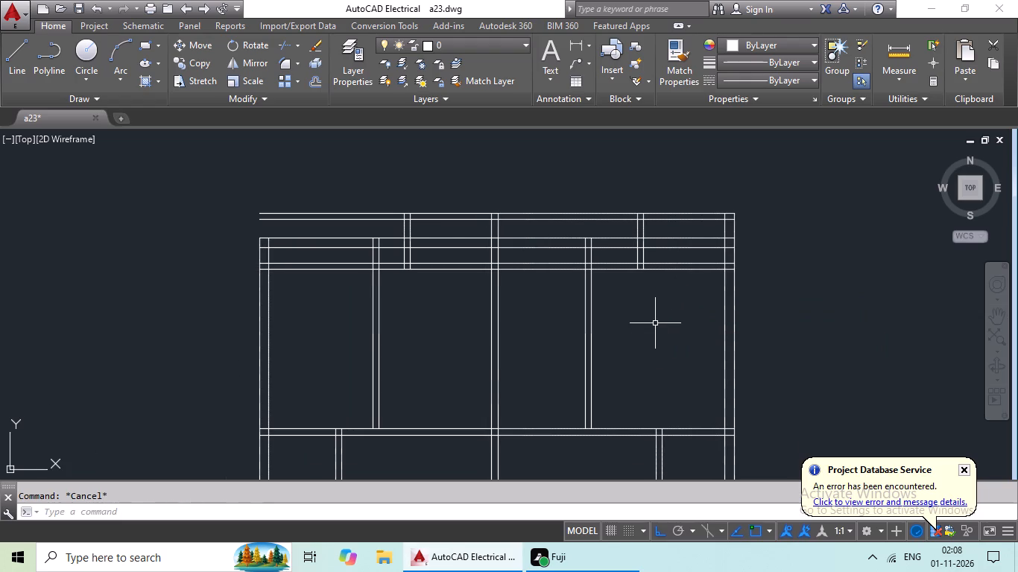
key("Escape")
Trim both northern projection lines between the central wall and the eastern projection, and west of the western projection.
key("t")
type("R")
key("space")
key("space")
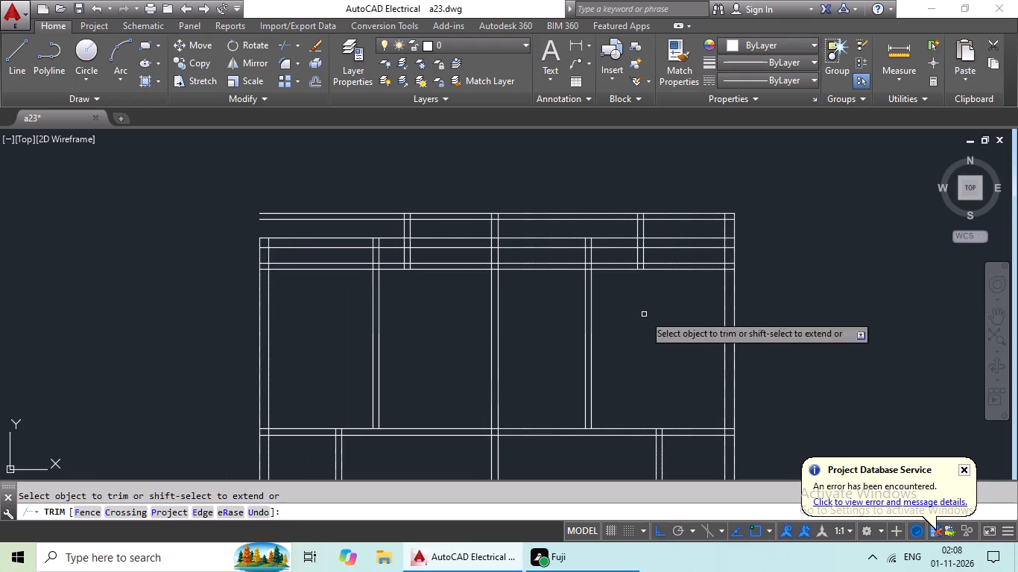
scroll(592, 212, "up", 2)
left_click_drag(594, 178, 475, 247)
middle_click_drag(486, 246, 495, 245)
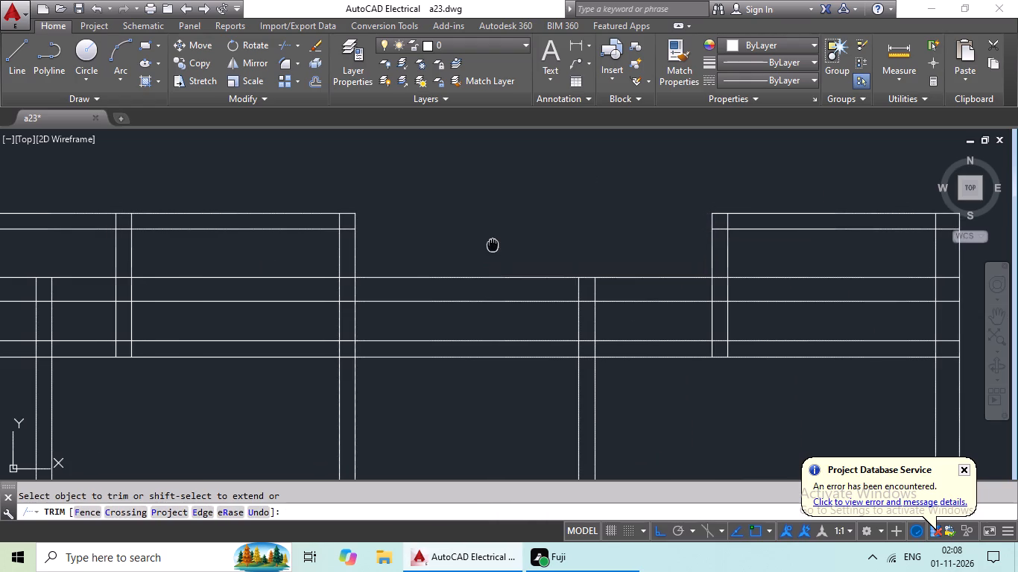
middle_click_drag(495, 245, 639, 225)
scroll(633, 224, "down", 2)
scroll(413, 219, "up", 1)
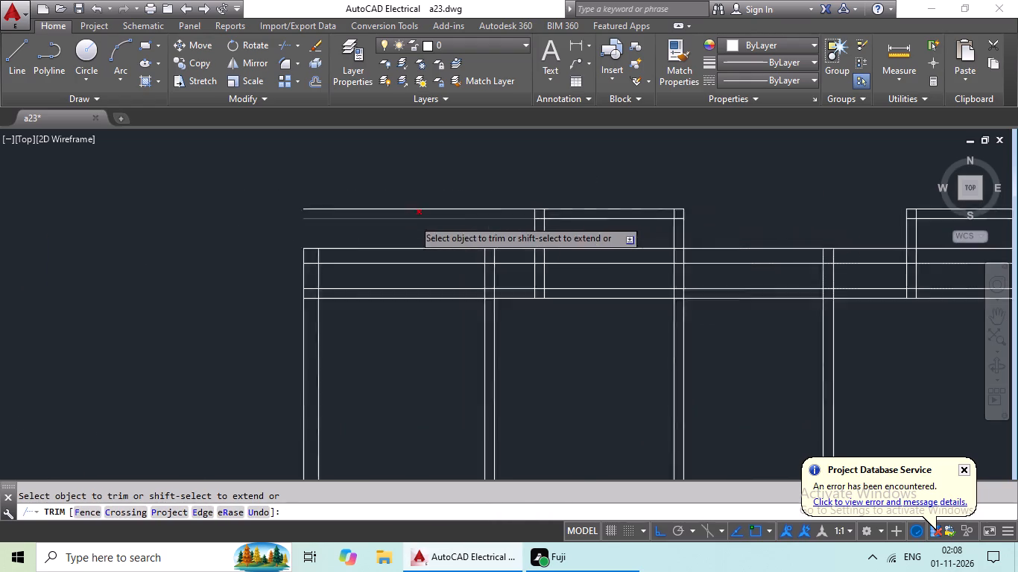
scroll(413, 219, "up", 1)
left_click_drag(456, 175, 411, 243)
left_click(411, 239)
Trim the horizontal 6" partition's lines west of the western projection, on both sides of the vertical partition there.
scroll(420, 342, "up", 2)
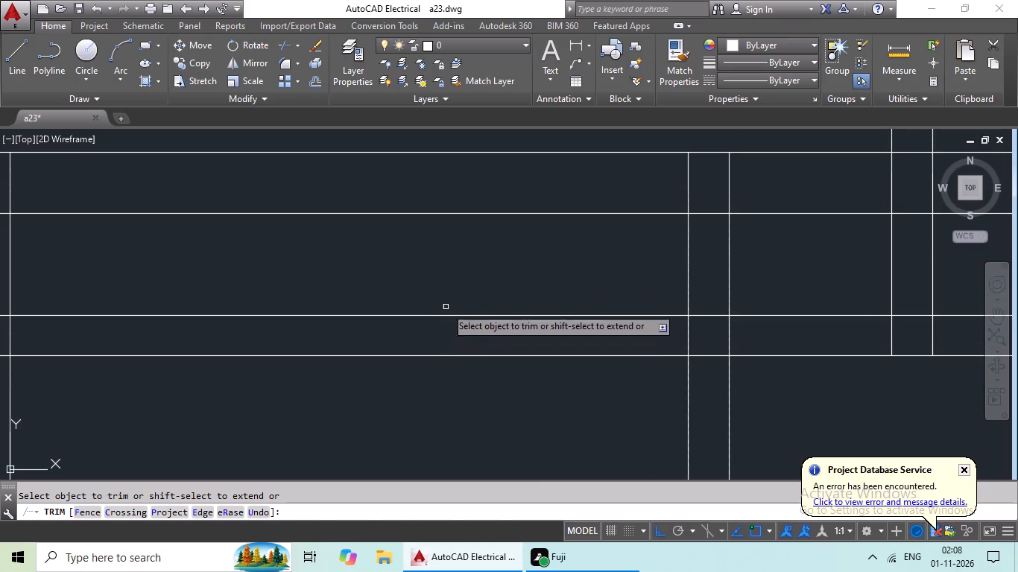
left_click_drag(448, 299, 385, 385)
left_click(385, 384)
scroll(457, 359, "down", 2)
middle_click_drag(458, 359, 352, 357)
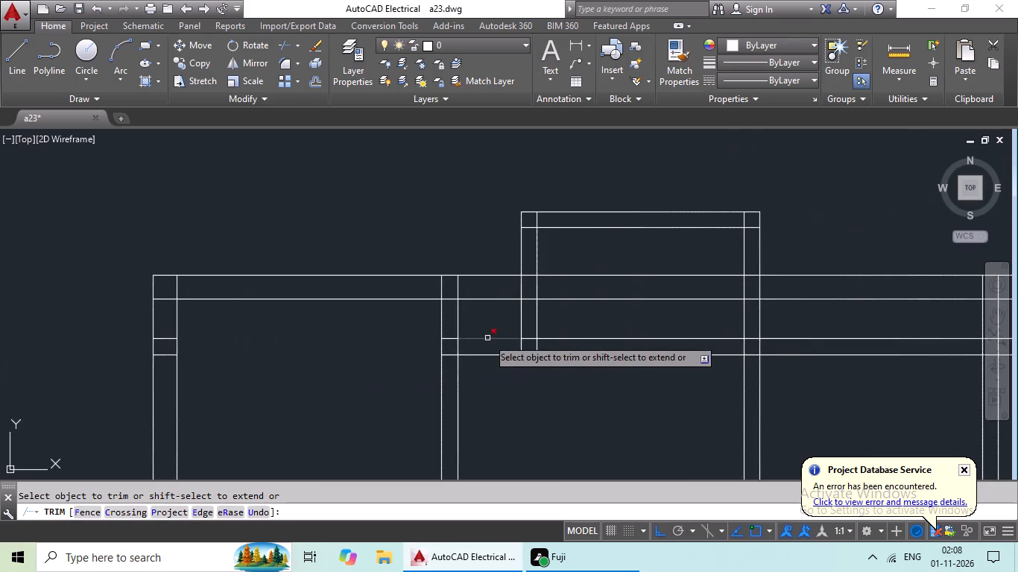
scroll(487, 338, "up", 2)
left_click_drag(497, 311, 460, 424)
left_click(459, 413)
scroll(475, 410, "down", 2)
middle_click_drag(476, 410, 327, 389)
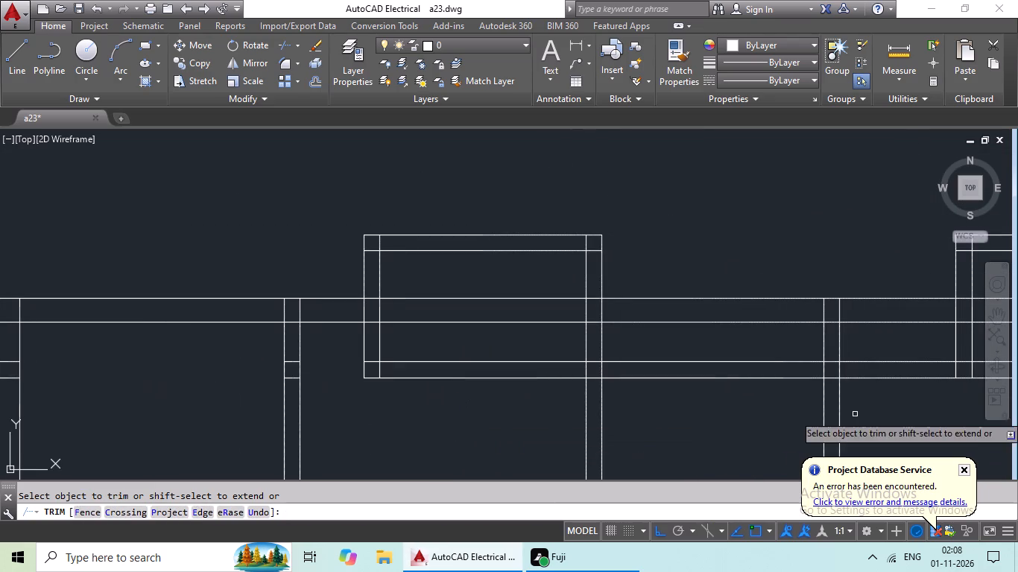
Trim the horizontal 6" partition's lines between the central wall and the eastern projection, on both sides of the vertical partition.
scroll(747, 328, "up", 2)
scroll(731, 363, "down", 1)
middle_click_drag(730, 363, 620, 302)
left_click_drag(625, 302, 569, 400)
left_click(569, 398)
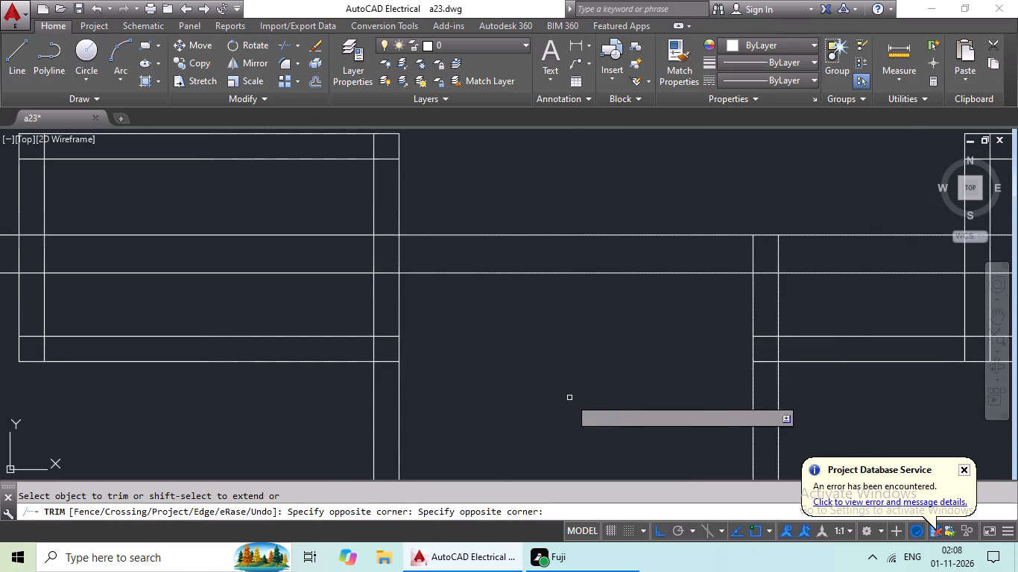
scroll(628, 367, "down", 2)
middle_click_drag(628, 367, 517, 367)
scroll(610, 358, "up", 2)
left_click_drag(635, 319, 597, 407)
left_click(597, 404)
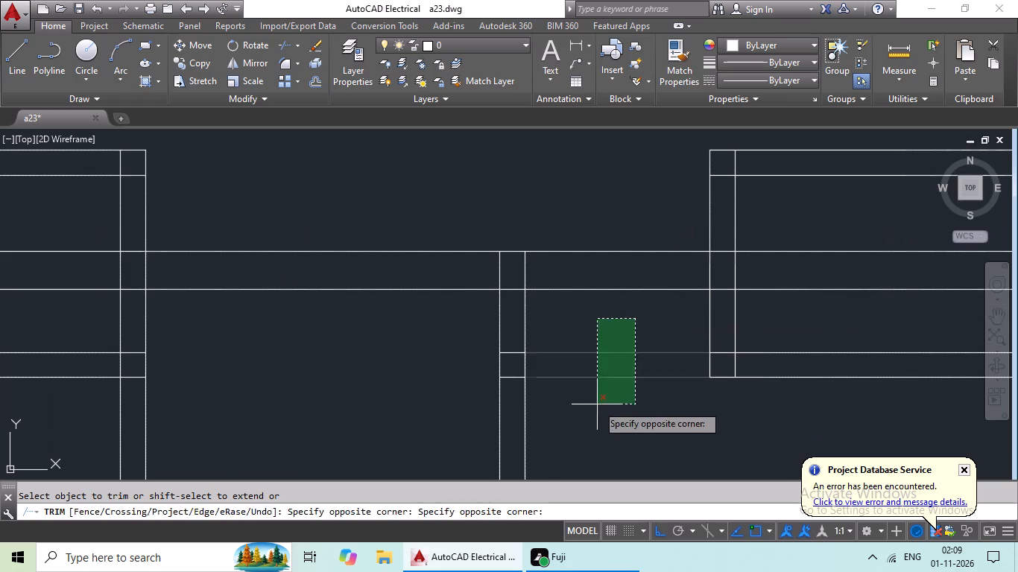
Trim the north exterior wall's two lines where they cross the interiors of the eastern and western projections.
scroll(619, 383, "down", 3)
middle_click_drag(619, 383, 534, 407)
scroll(638, 373, "up", 3)
left_click_drag(625, 362, 514, 460)
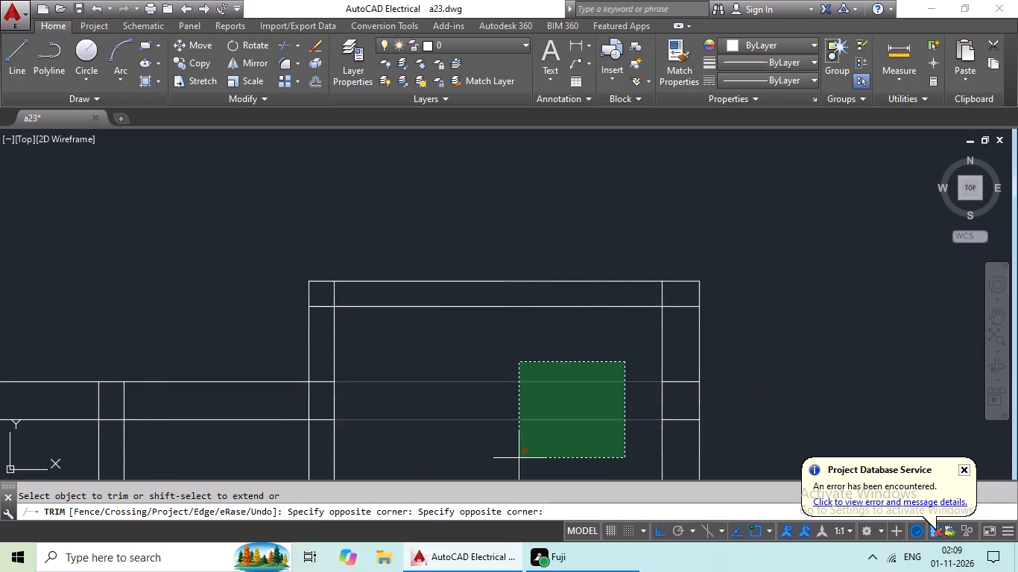
left_click_drag(514, 460, 510, 454)
left_click(510, 454)
left_click(530, 425)
middle_click_drag(541, 416, 832, 351)
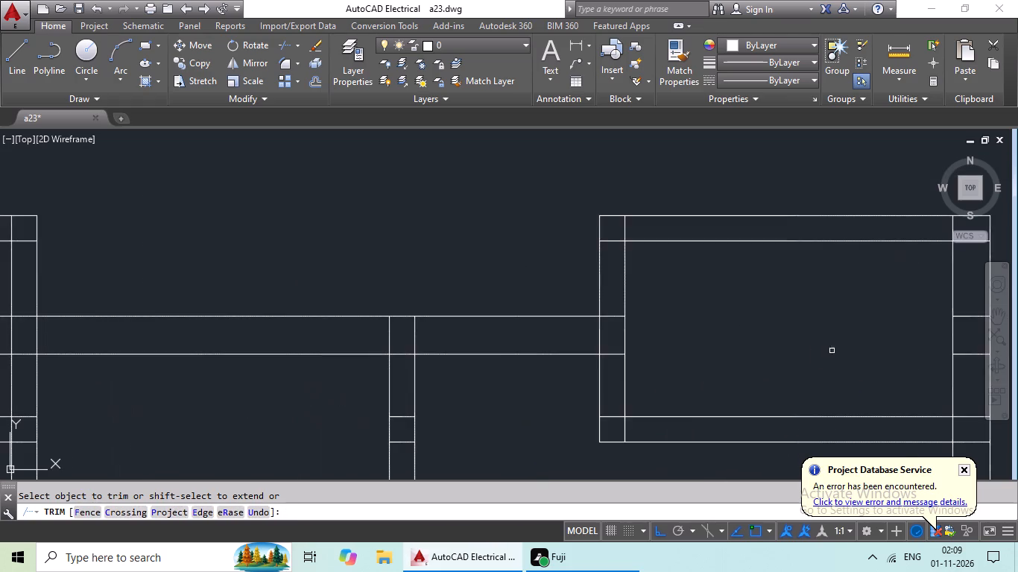
scroll(619, 384, "down", 2)
scroll(312, 363, "up", 3)
left_click_drag(335, 317, 277, 425)
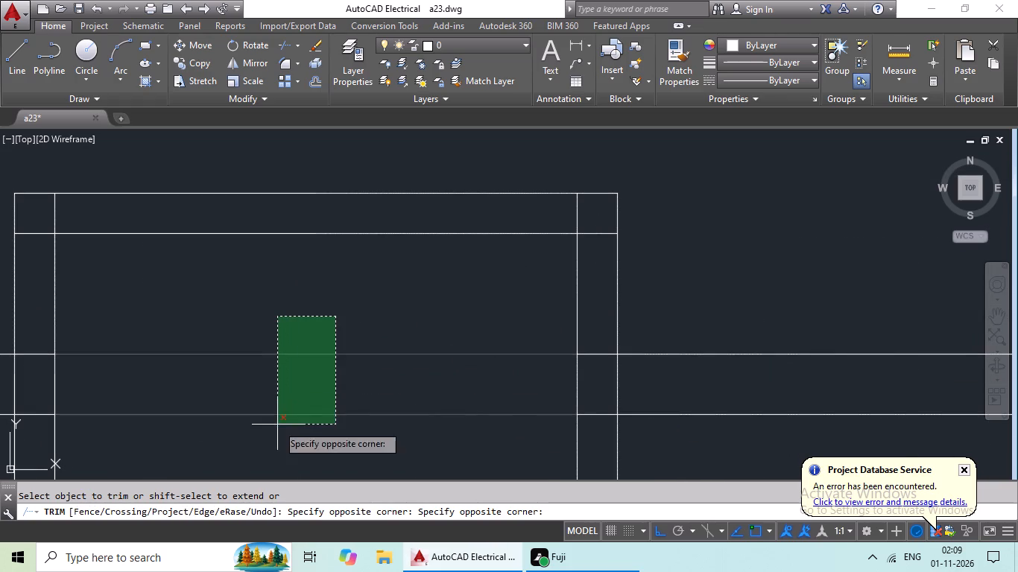
left_click_drag(322, 428, 331, 418)
scroll(465, 332, "down", 3)
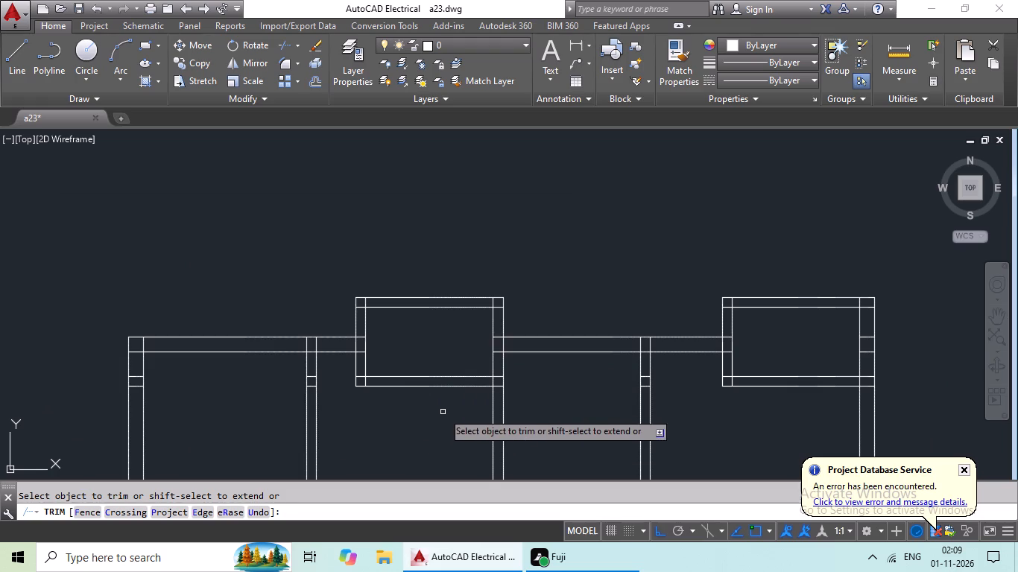
scroll(522, 415, "down", 1)
middle_click_drag(543, 399, 583, 287)
key("Escape")
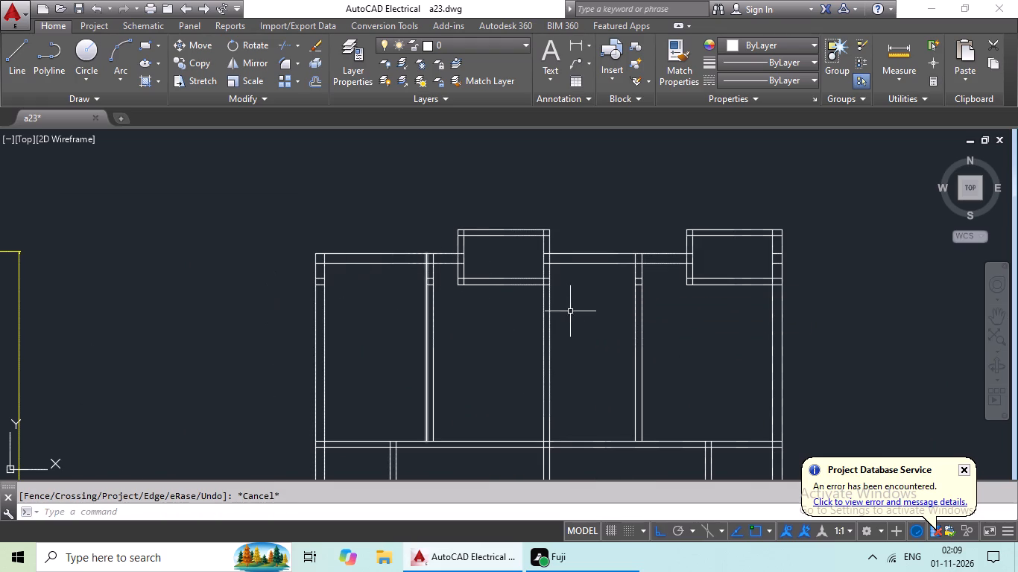
Erase the two short leftover lines crossing the western vertical 6" partition at the northern projections' south wall level.
scroll(422, 269, "up", 6)
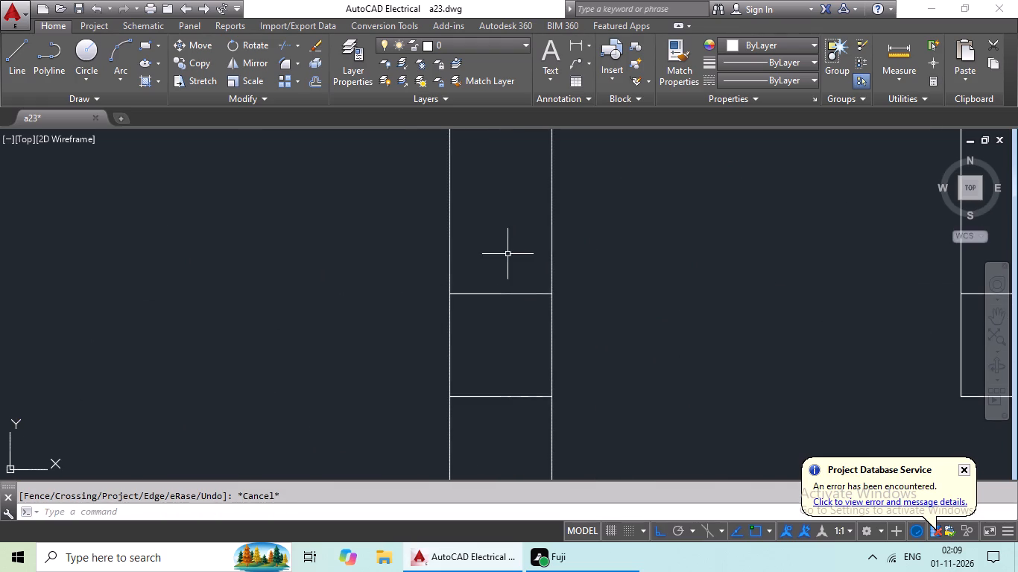
left_click_drag(501, 296, 492, 423)
left_click_drag(519, 289, 487, 425)
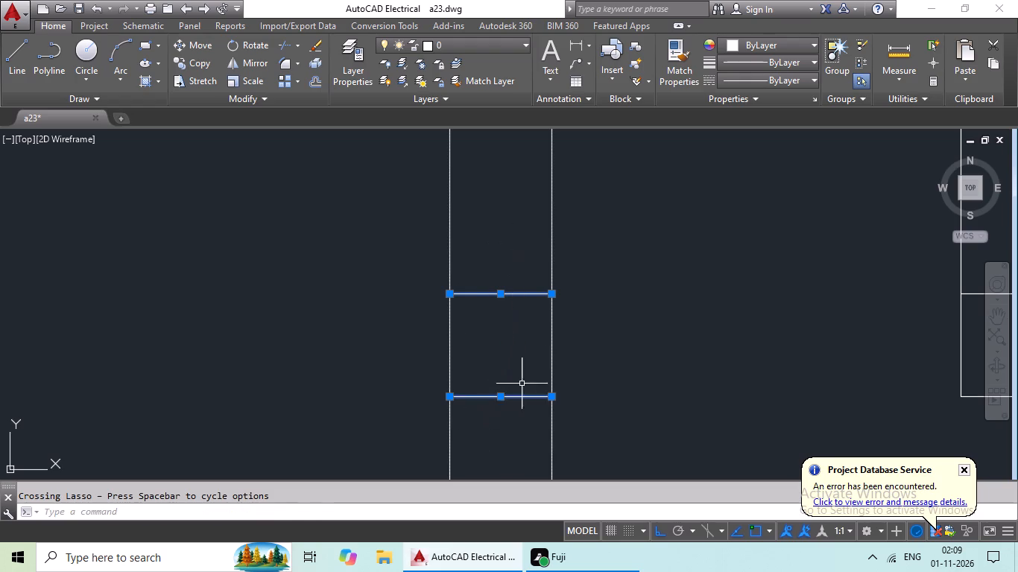
key("Delete")
Erase the two short leftover partition lines crossing the west exterior wall just south of the north exterior wall.
scroll(586, 293, "down", 4)
middle_click_drag(400, 311, 596, 304)
scroll(481, 292, "up", 1)
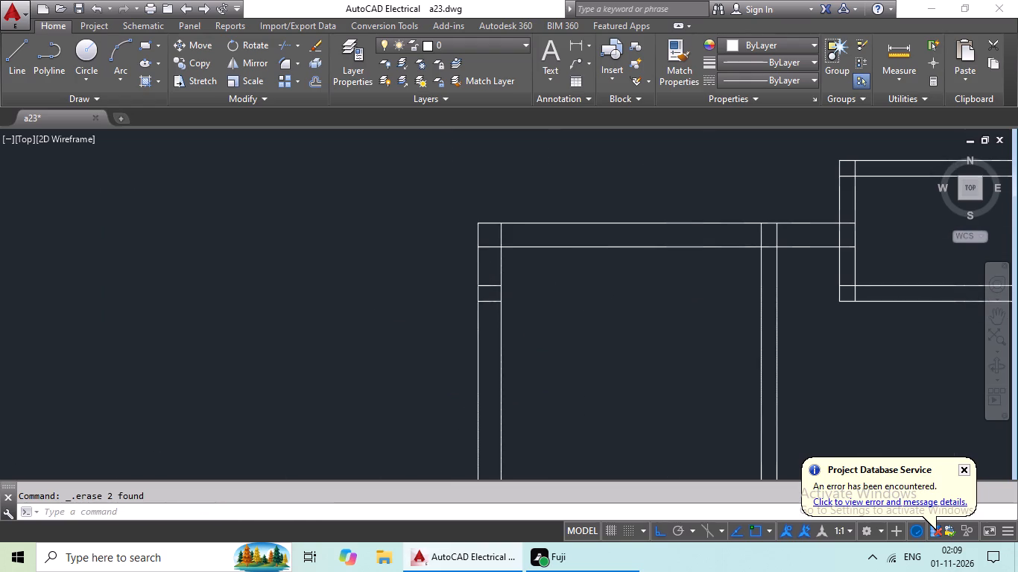
scroll(481, 292, "up", 3)
left_click_drag(532, 227, 488, 393)
left_click(488, 393)
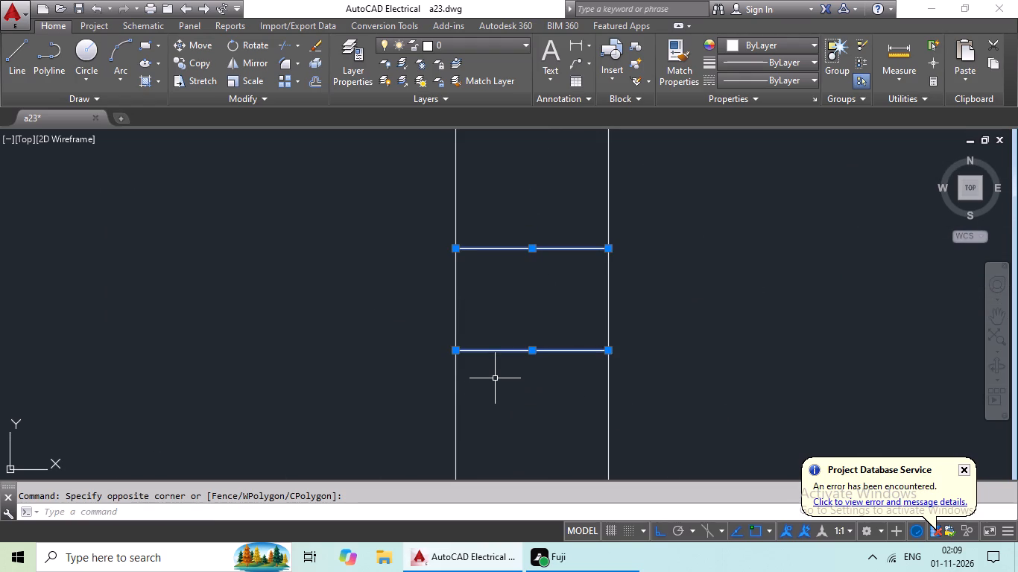
key("Delete")
Erase the two short leftover lines crossing the vertical 6" partition between the central wall and the eastern projection.
scroll(571, 346, "down", 4)
middle_click_drag(639, 343, 358, 288)
middle_click_drag(528, 326, 307, 325)
middle_click_drag(589, 323, 360, 316)
middle_click_drag(848, 368, 673, 390)
scroll(465, 290, "up", 3)
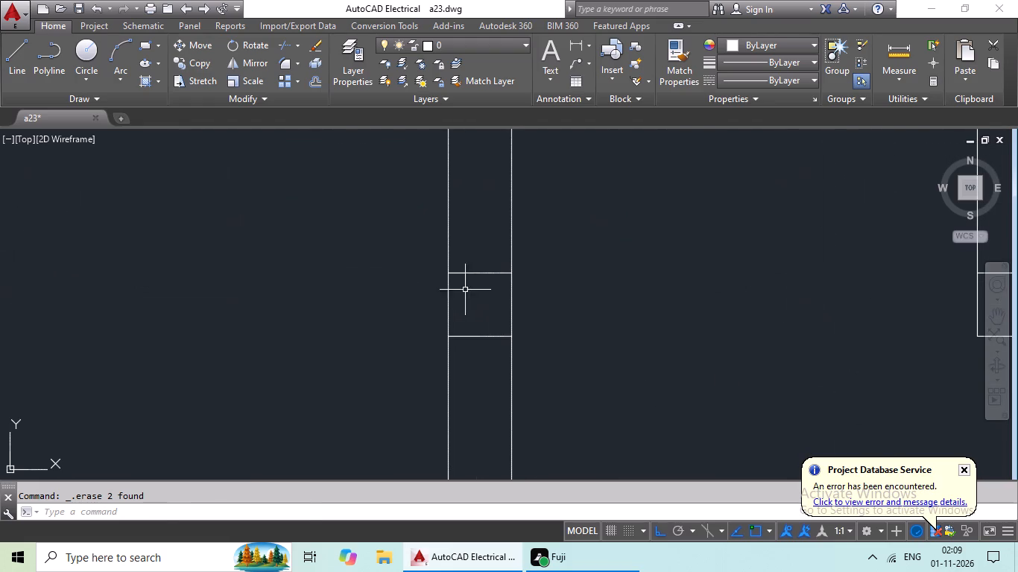
left_click_drag(482, 257, 456, 388)
key("Delete")
Erase the north exterior wall's two leftover segments inside the east exterior wall, beside the eastern projection.
scroll(649, 340, "down", 4)
middle_click_drag(679, 339, 534, 350)
scroll(706, 309, "up", 4)
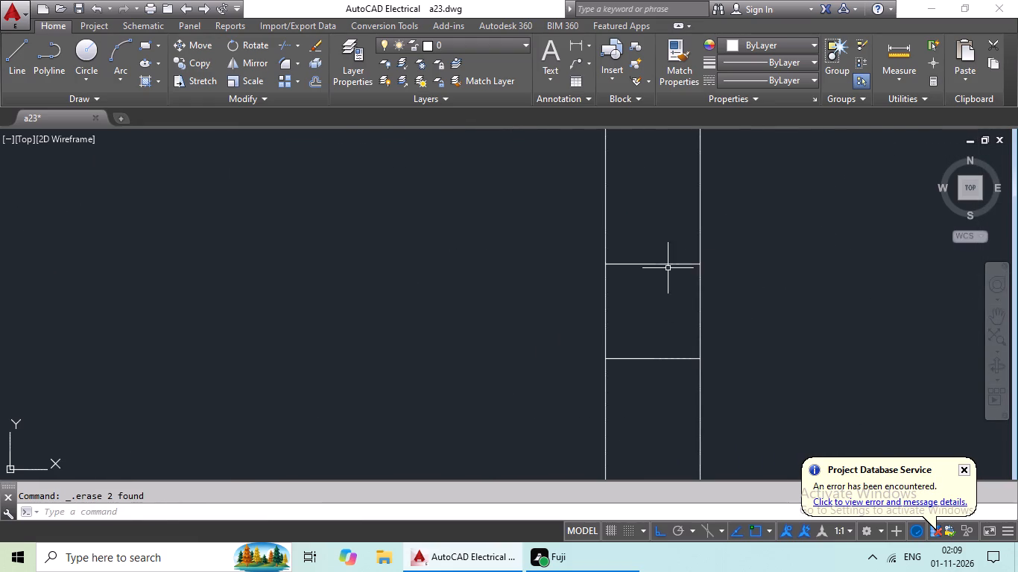
left_click_drag(671, 247, 636, 404)
left_click(636, 404)
key("Delete")
scroll(693, 358, "down", 3)
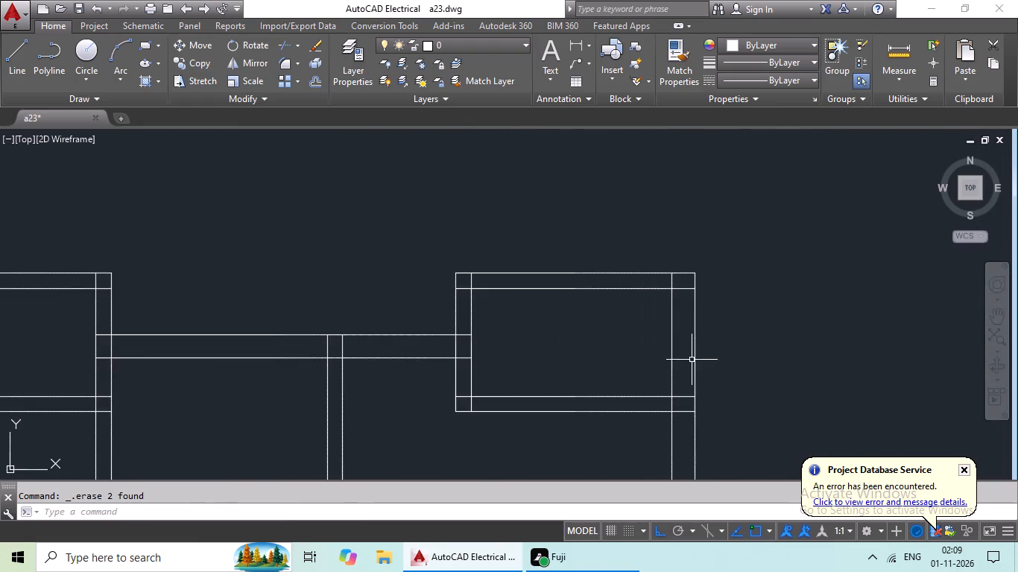
Erase the two short leftover lines crossing the central vertical wall between the two northern halls.
middle_click_drag(581, 389, 683, 283)
scroll(601, 336, "down", 1)
middle_click_drag(595, 360, 671, 262)
scroll(660, 292, "down", 2)
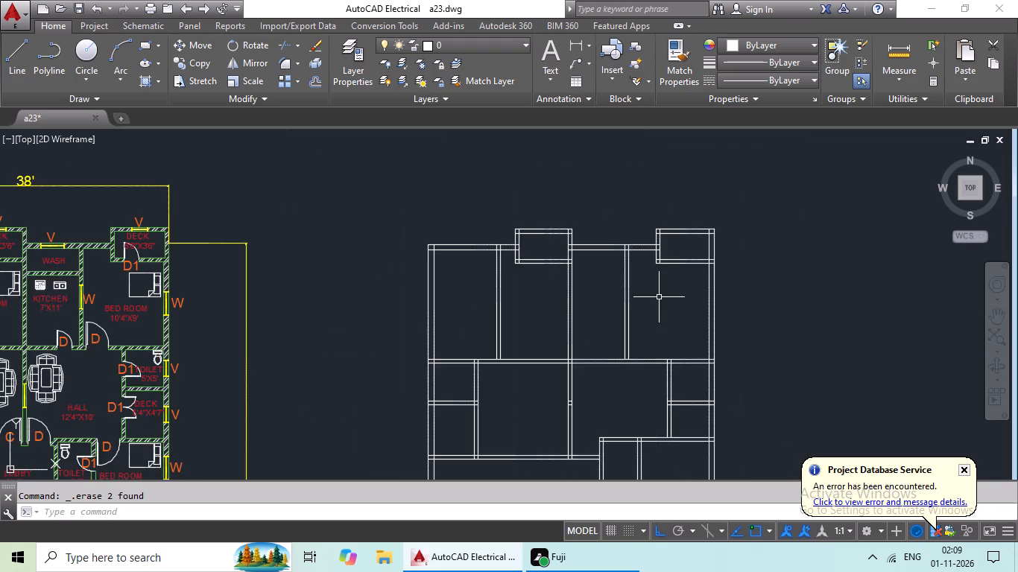
middle_click_drag(658, 300, 604, 312)
middle_click_drag(575, 322, 563, 260)
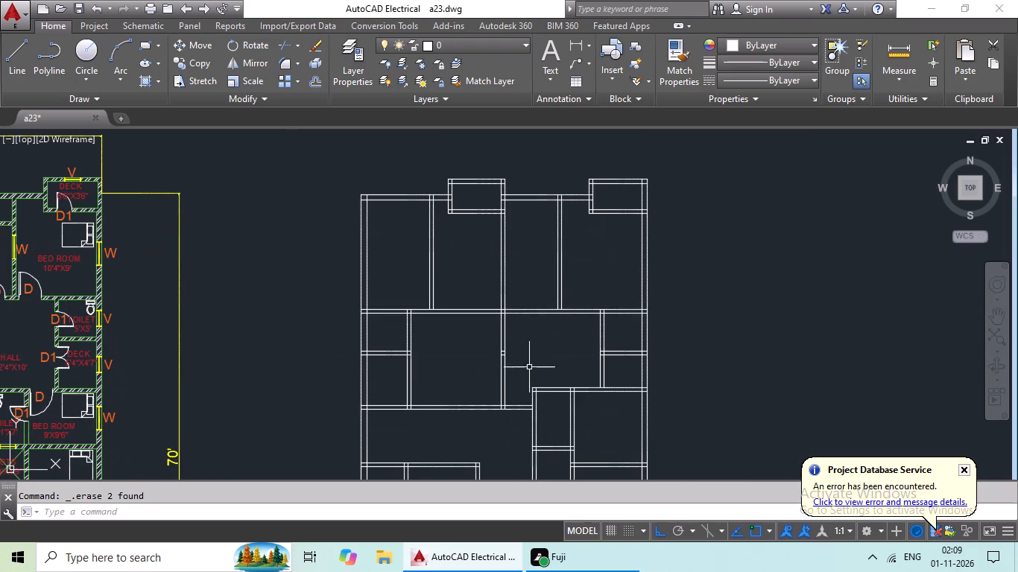
scroll(510, 359, "up", 7)
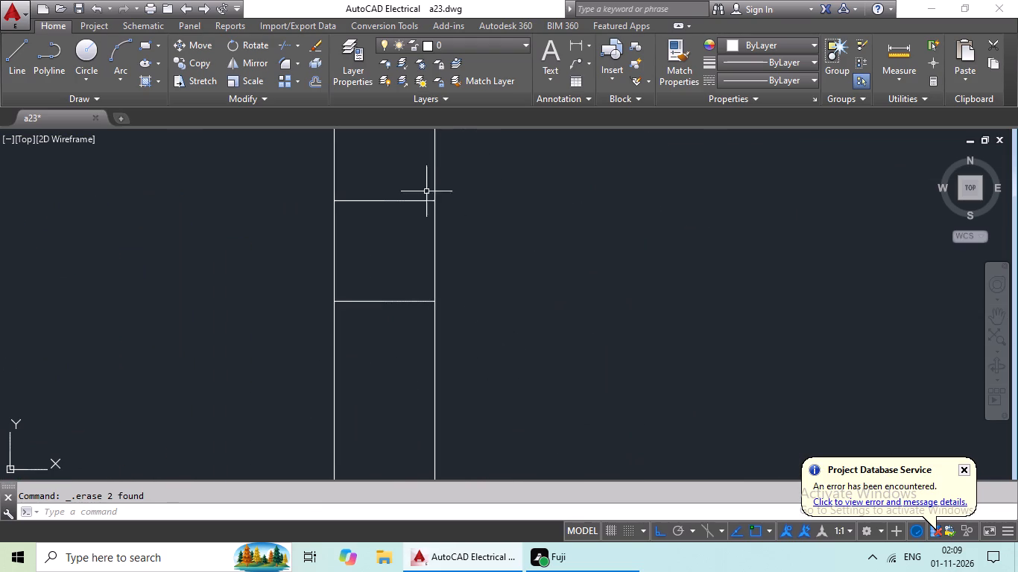
left_click_drag(414, 172, 361, 337)
left_click(361, 337)
key("Delete")
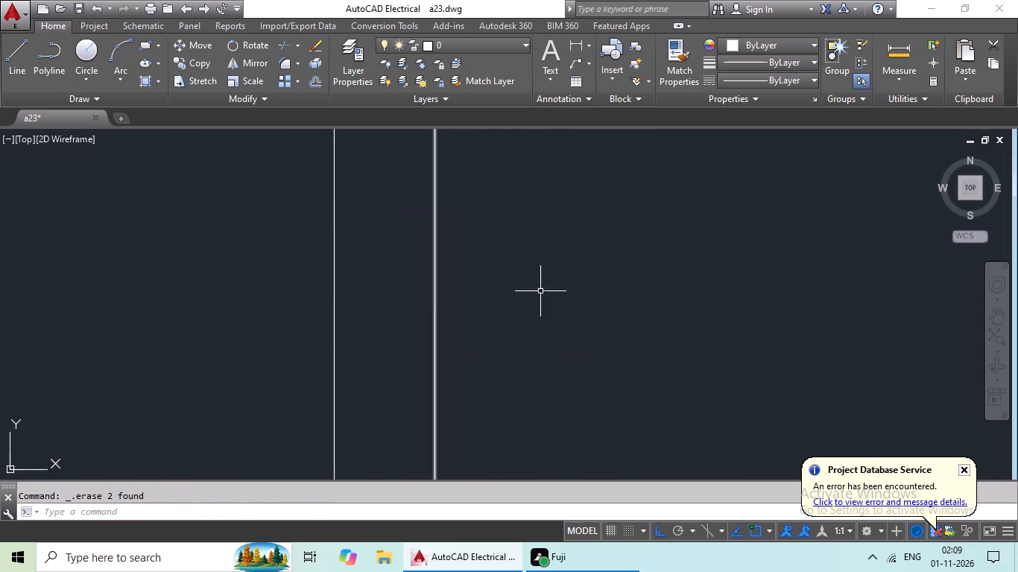
Examine the redrawn wall layout against the original first floor plan.
scroll(619, 251, "down", 5)
middle_click_drag(642, 272, 480, 232)
scroll(496, 238, "down", 1)
middle_click_drag(497, 253, 433, 285)
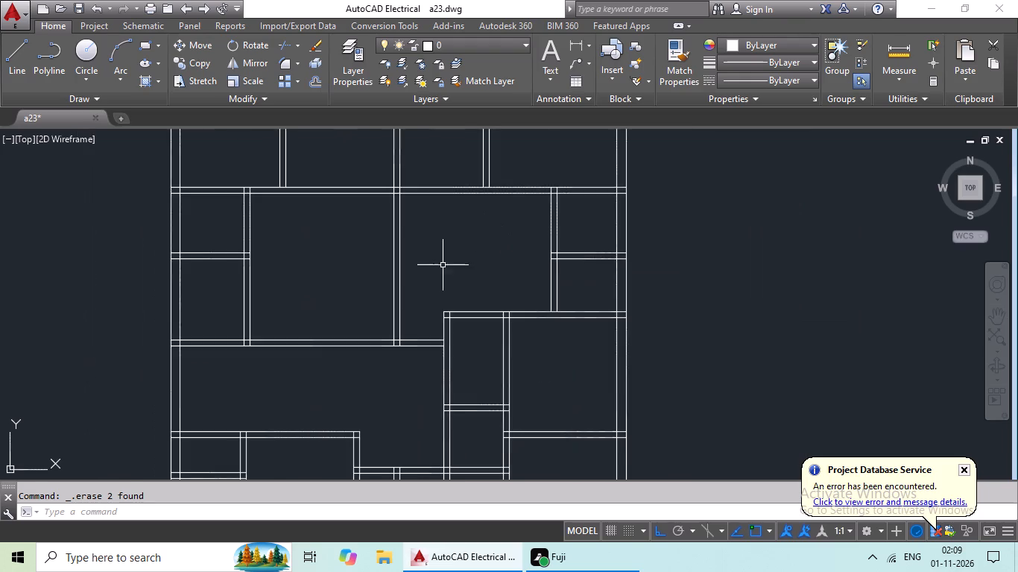
scroll(443, 265, "down", 2)
scroll(433, 334, "up", 2)
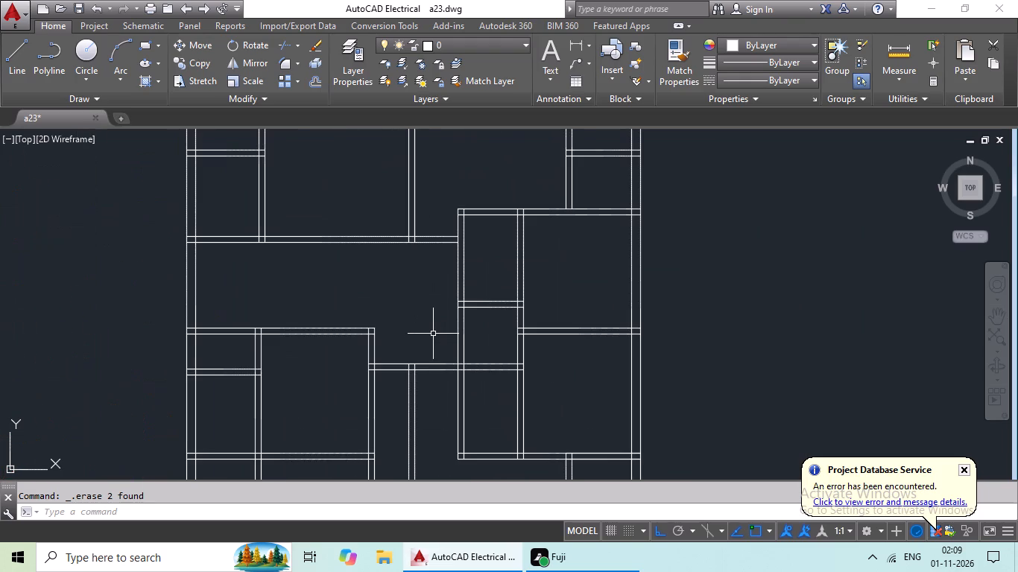
scroll(449, 292, "down", 1)
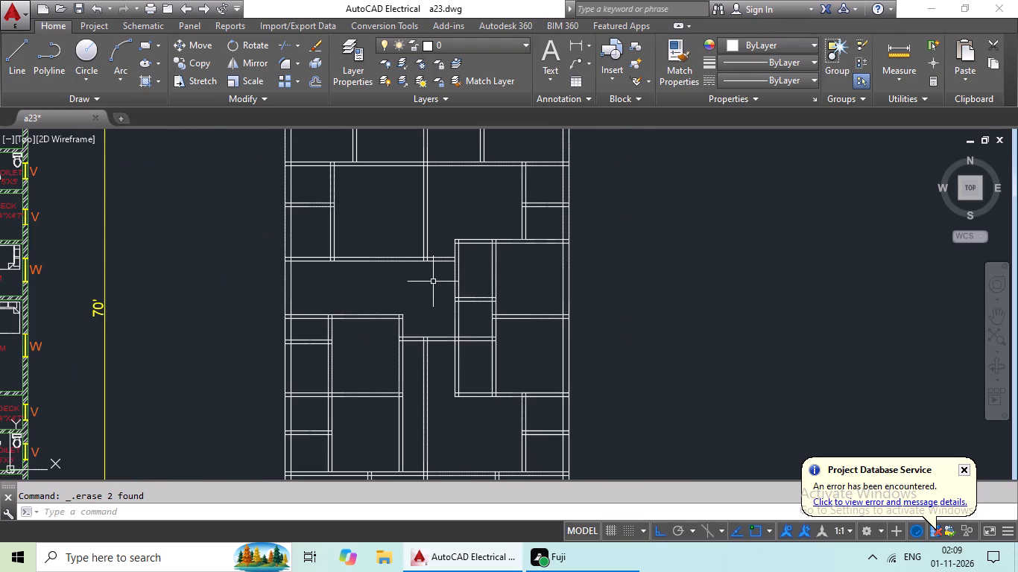
scroll(499, 234, "down", 1)
middle_click_drag(480, 209, 440, 276)
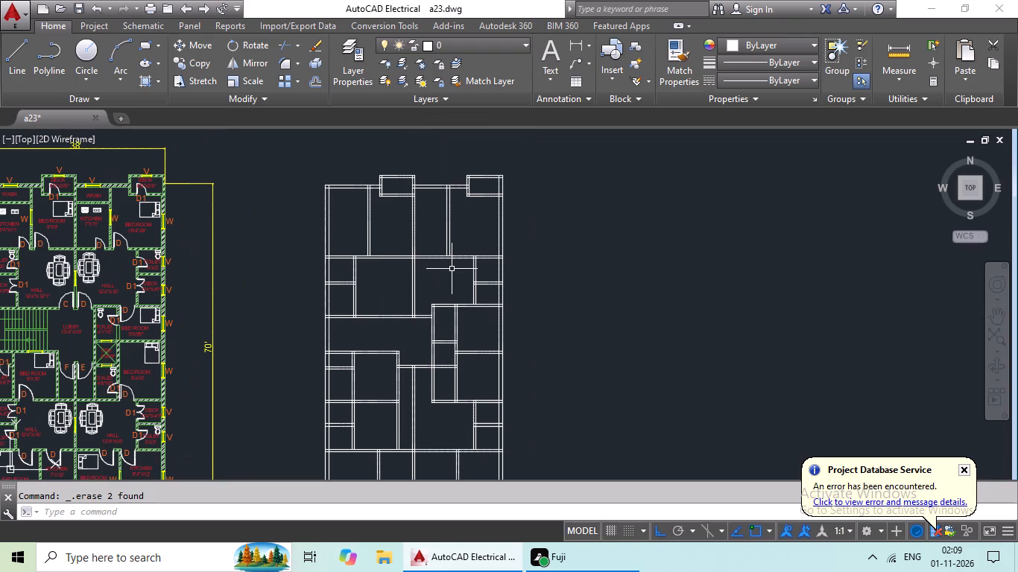
middle_click_drag(453, 276, 541, 241)
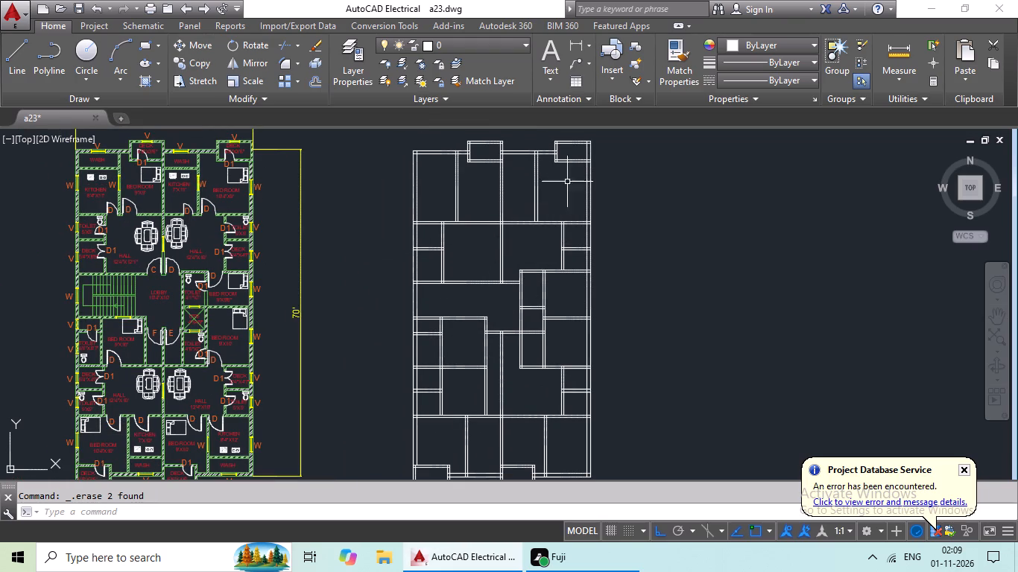
Measure the stair and lobby space's clear north-south width along the west exterior wall's inner face.
left_click(578, 42)
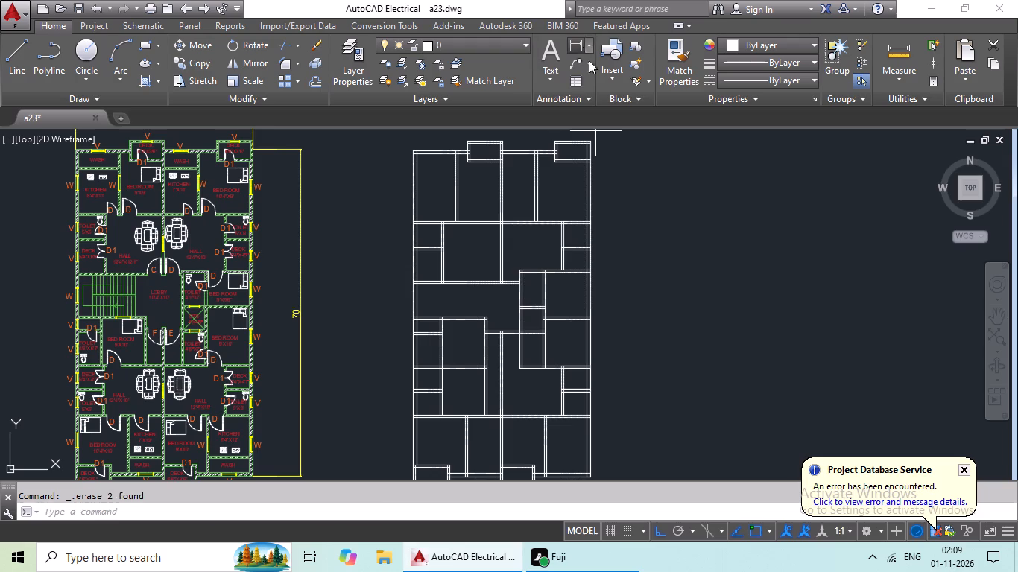
scroll(420, 312, "up", 3)
scroll(452, 267, "down", 1)
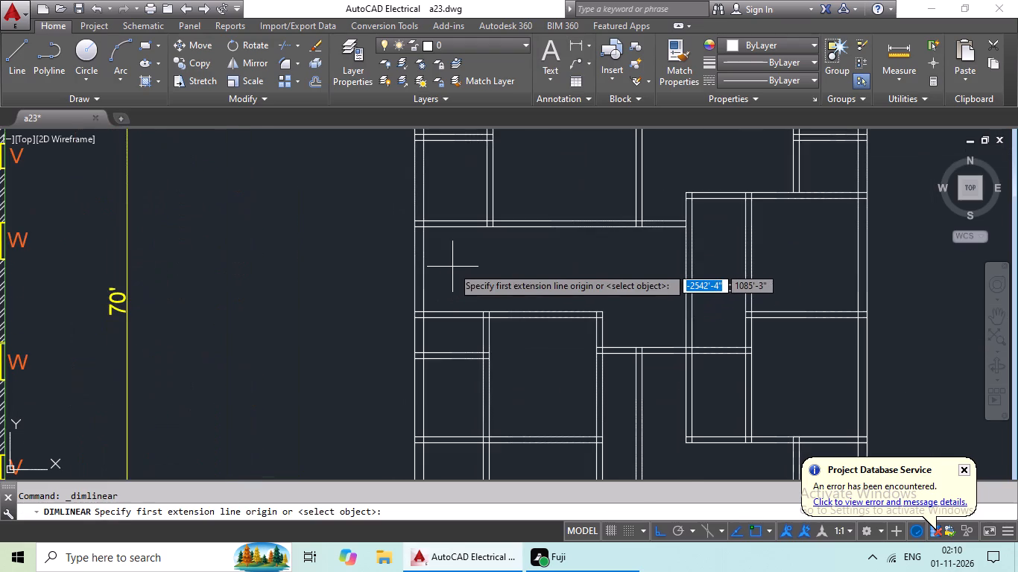
scroll(452, 267, "up", 1)
left_click(405, 201)
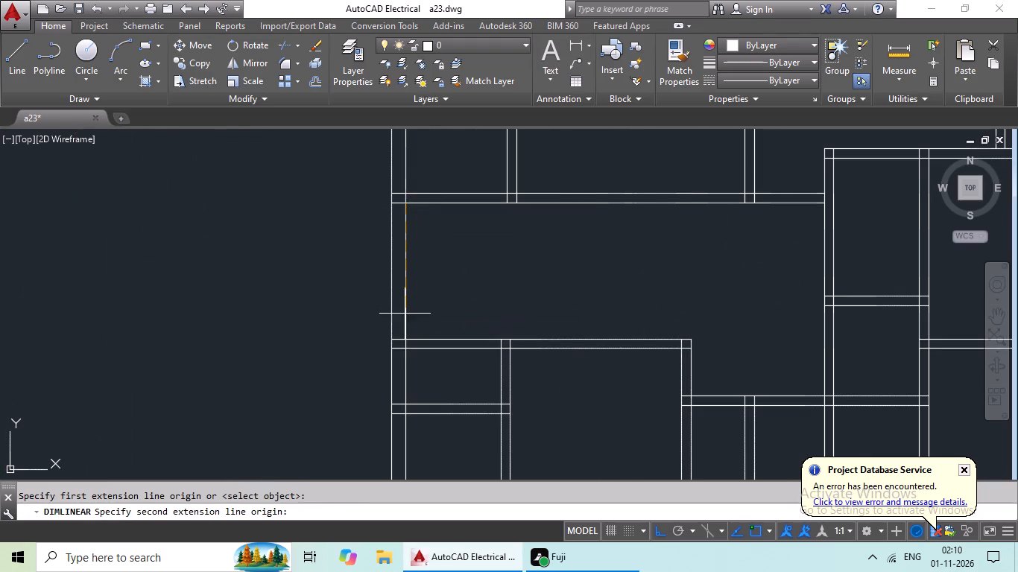
left_click(403, 337)
scroll(366, 345, "up", 2)
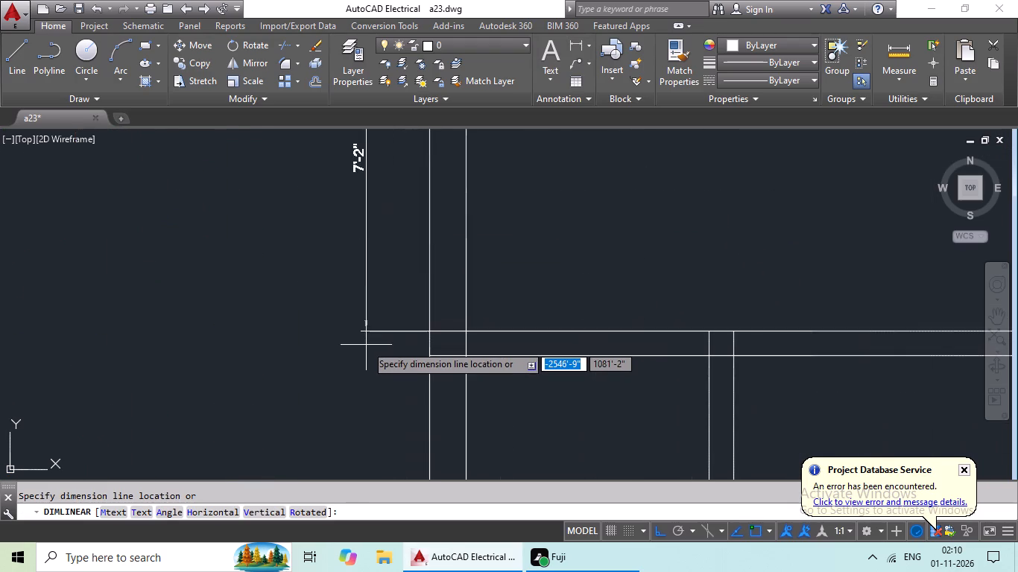
scroll(366, 344, "down", 4)
key("Escape")
Examine the redrawn stair and lobby space in comparison with the original plan.
scroll(426, 320, "down", 2)
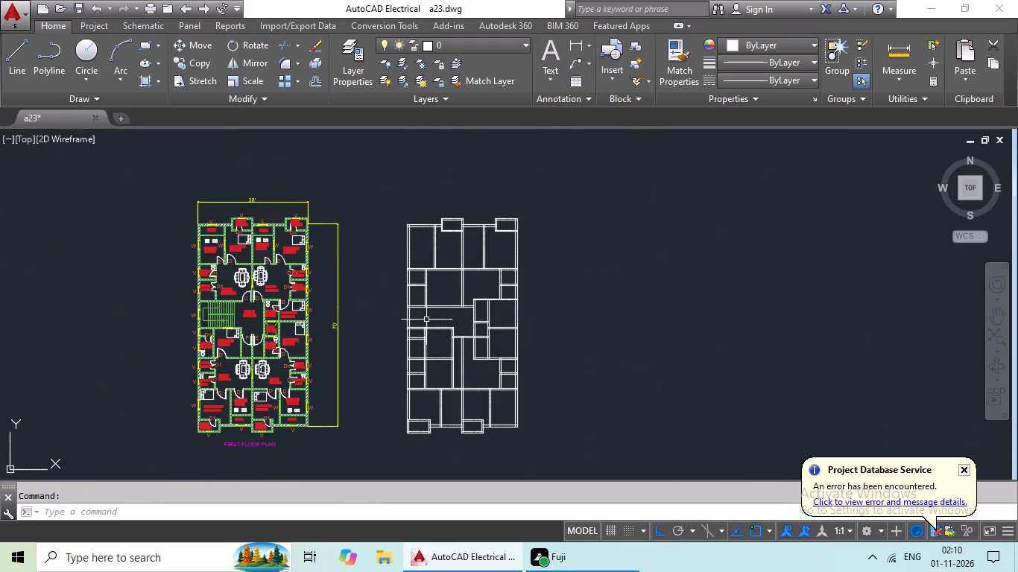
scroll(431, 338, "up", 2)
middle_click_drag(430, 290, 418, 381)
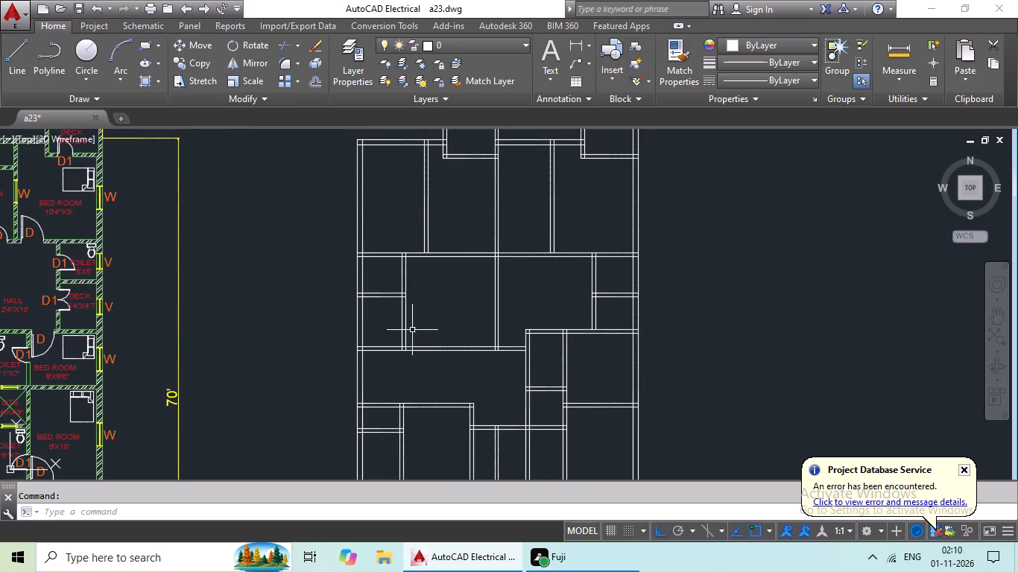
scroll(414, 367, "up", 3)
scroll(420, 375, "down", 5)
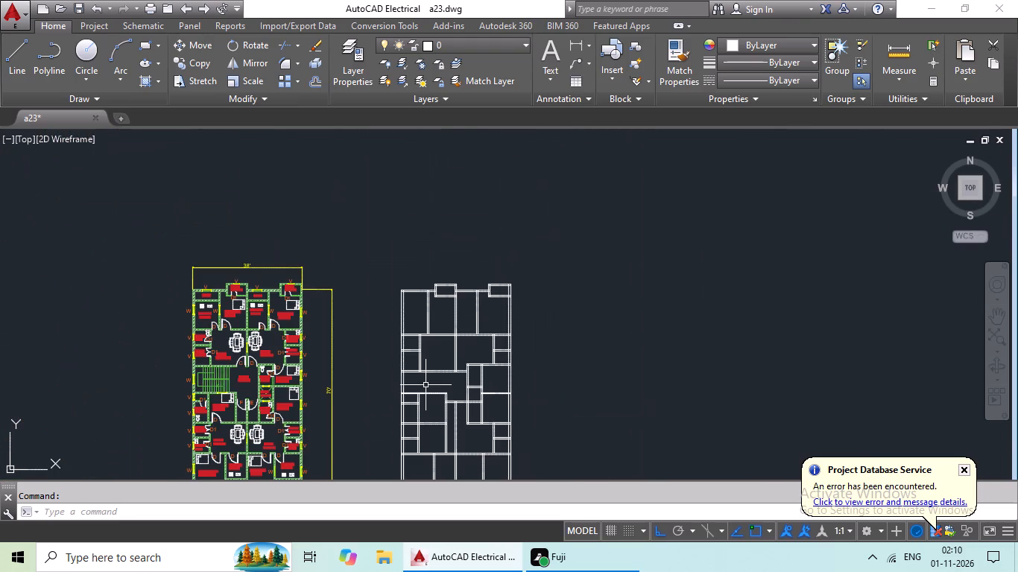
middle_click_drag(428, 385, 486, 366)
scroll(505, 369, "up", 4)
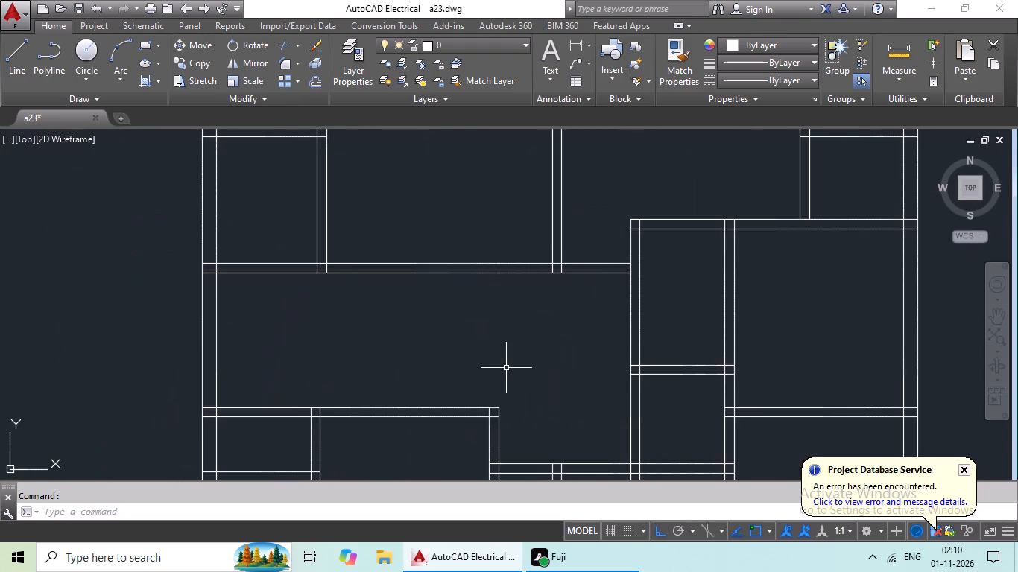
middle_click_drag(514, 364, 592, 345)
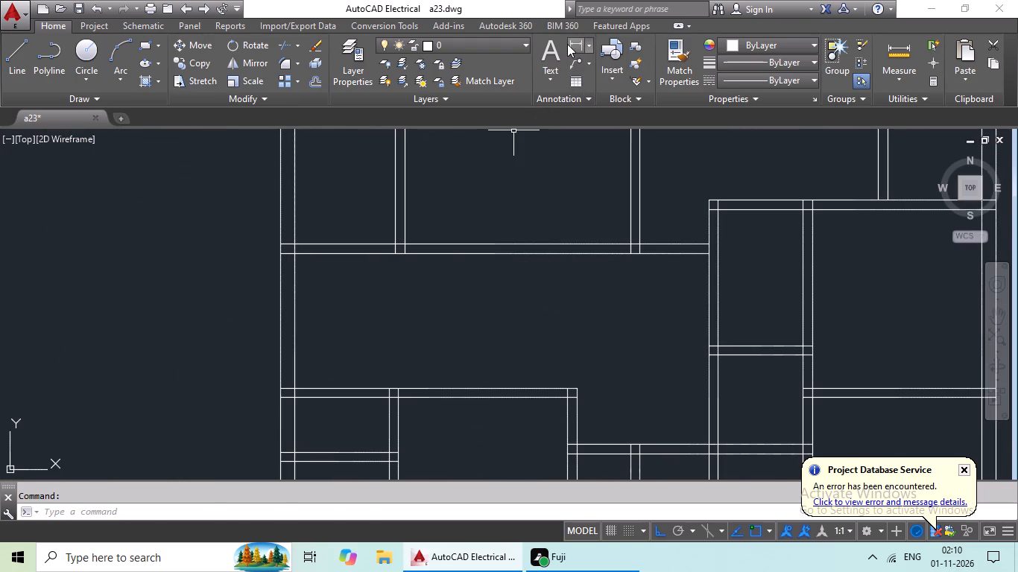
Measure the stair space's clear north-south width at the west exterior wall again.
left_click(567, 44)
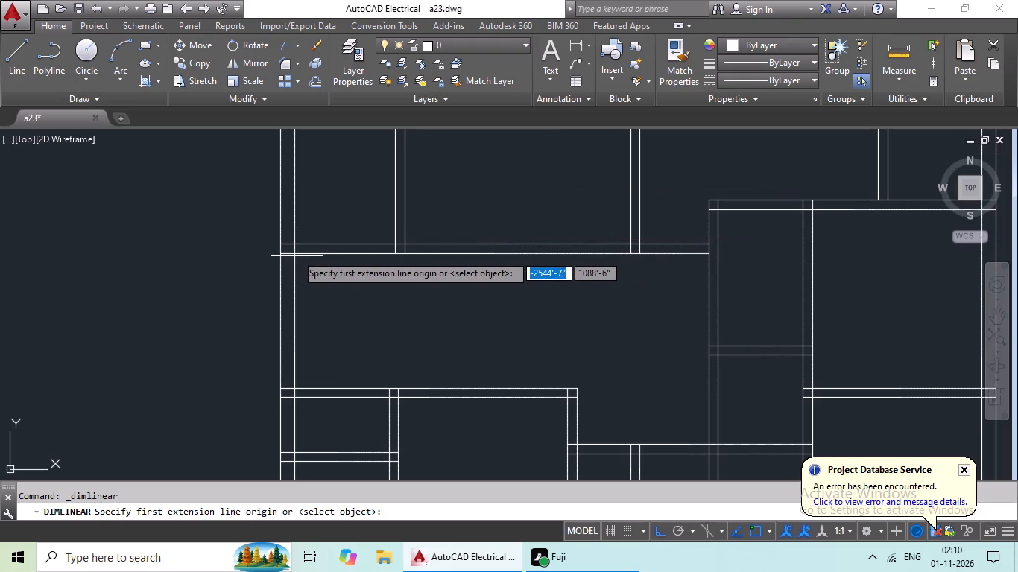
left_click(295, 252)
left_click(292, 390)
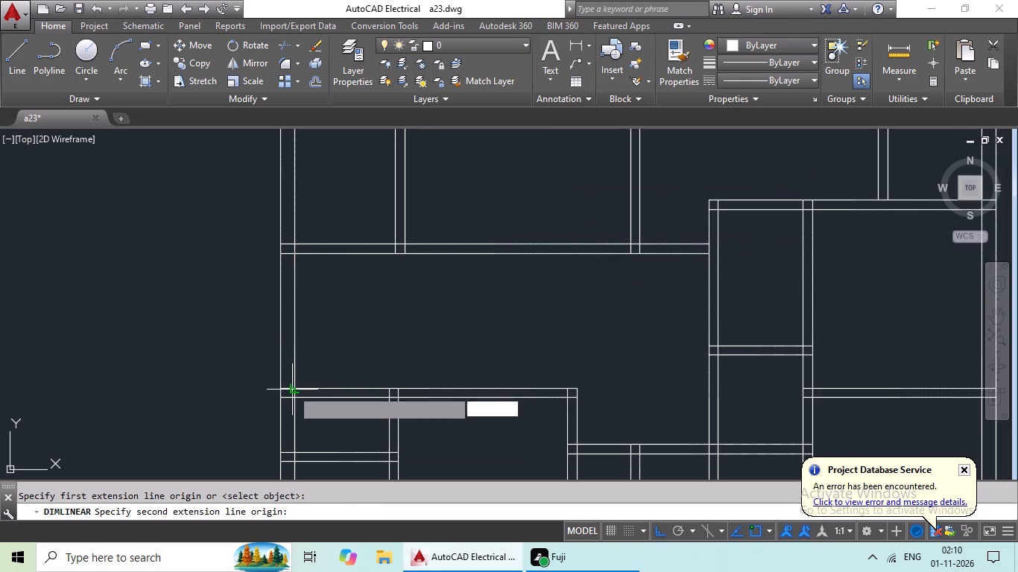
scroll(244, 387, "up", 3)
scroll(244, 387, "down", 1)
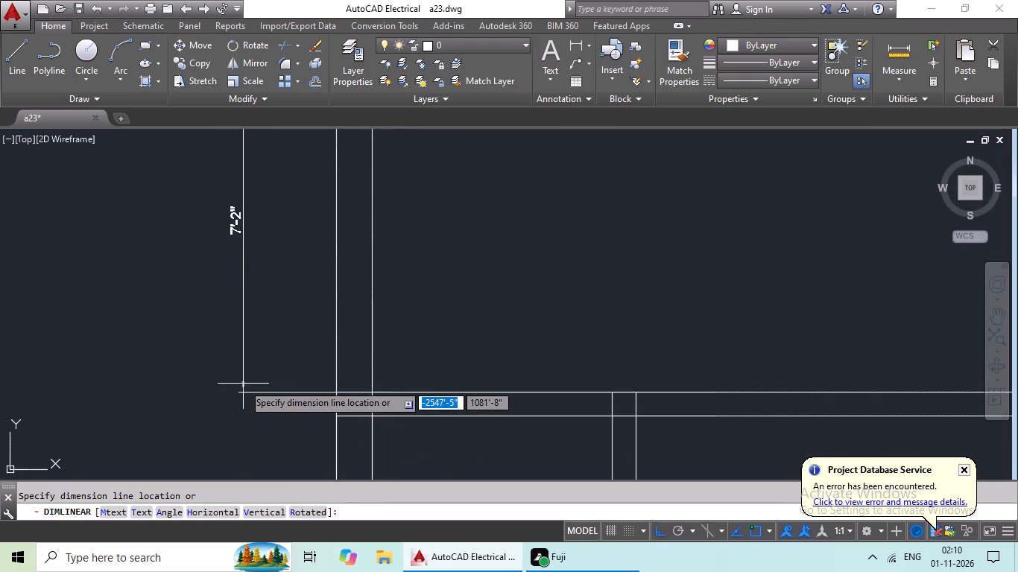
key("Escape")
scroll(293, 363, "down", 3)
middle_click_drag(443, 305, 394, 317)
key("Escape")
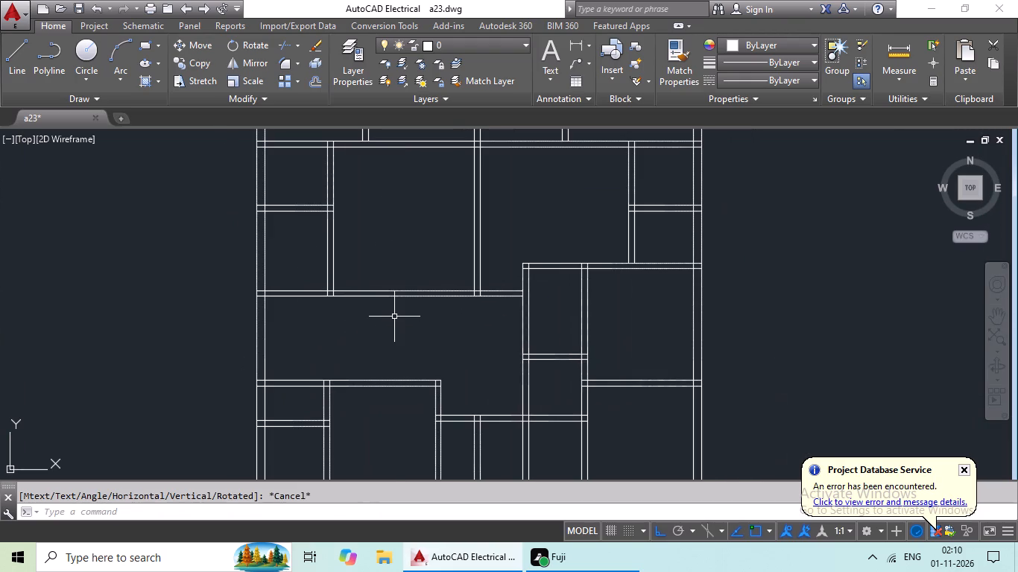
key("Escape")
key("Escape")
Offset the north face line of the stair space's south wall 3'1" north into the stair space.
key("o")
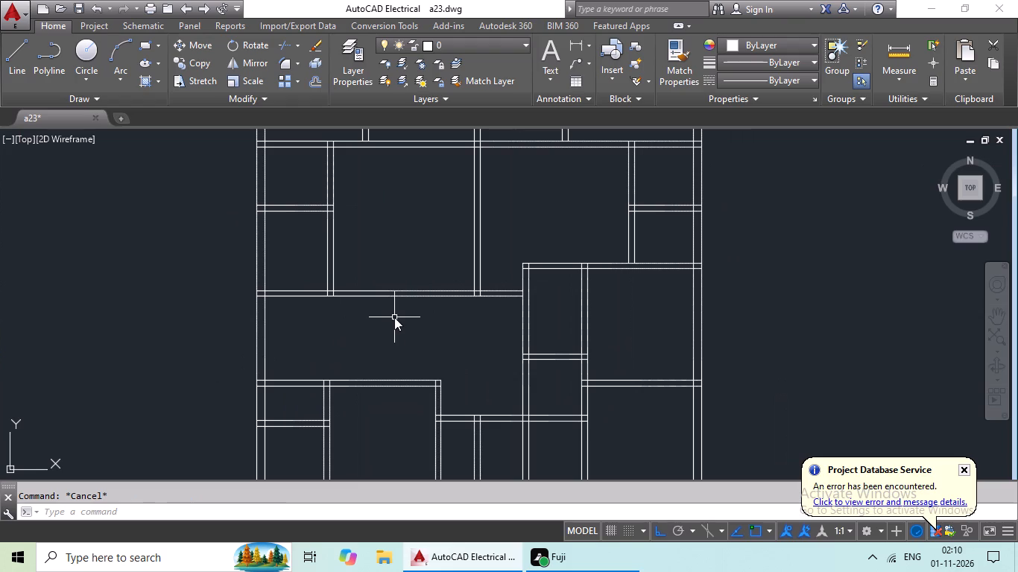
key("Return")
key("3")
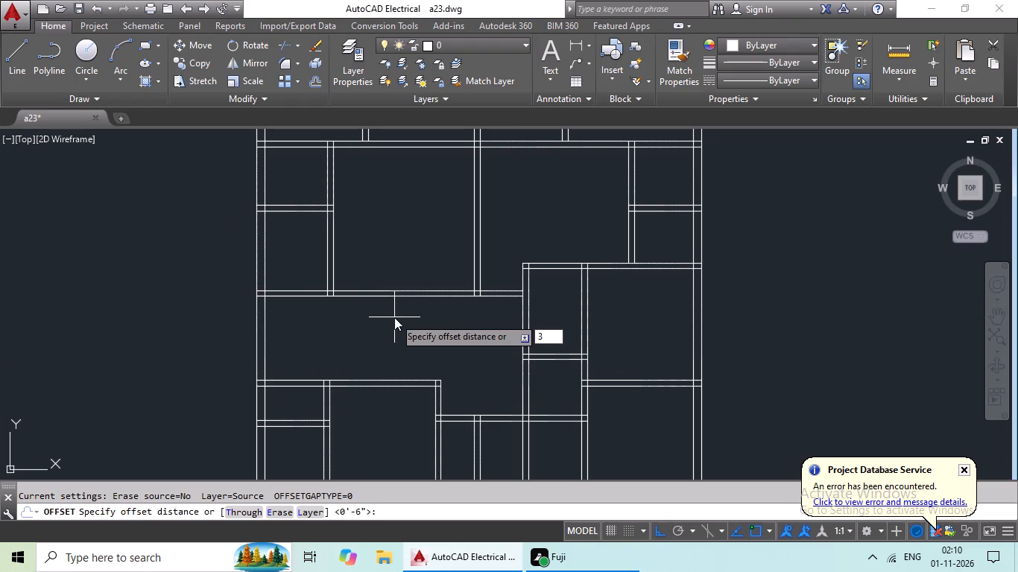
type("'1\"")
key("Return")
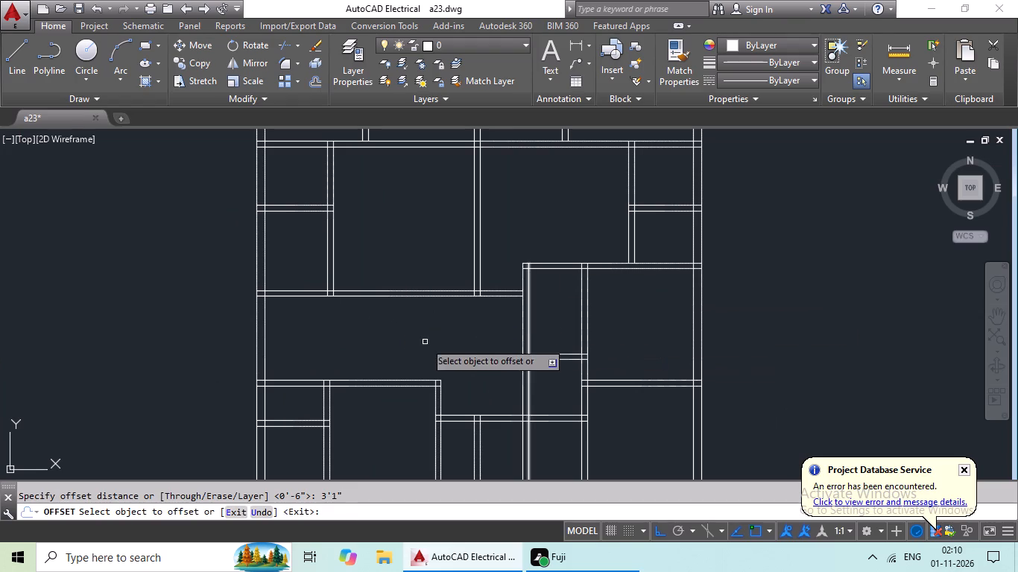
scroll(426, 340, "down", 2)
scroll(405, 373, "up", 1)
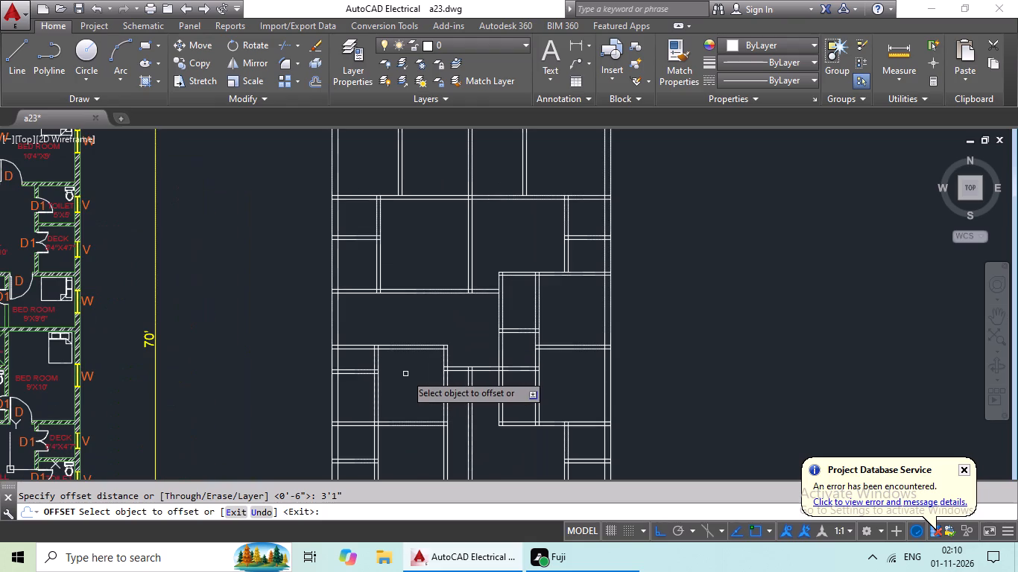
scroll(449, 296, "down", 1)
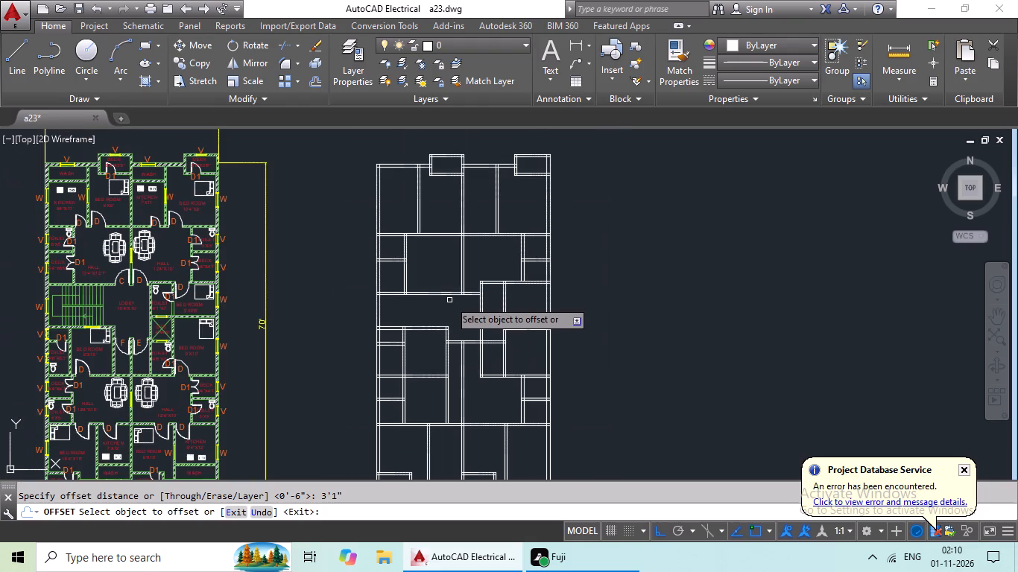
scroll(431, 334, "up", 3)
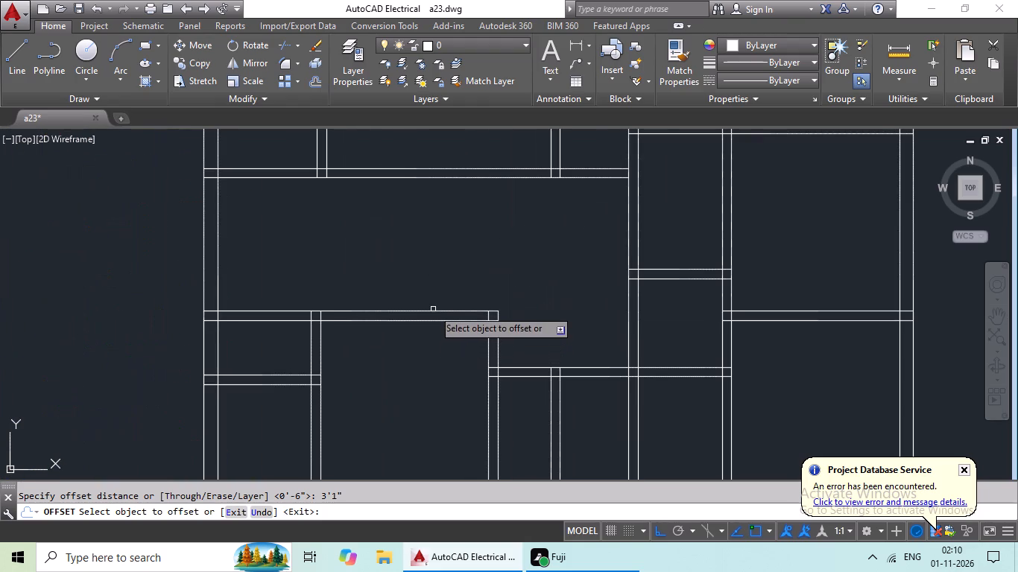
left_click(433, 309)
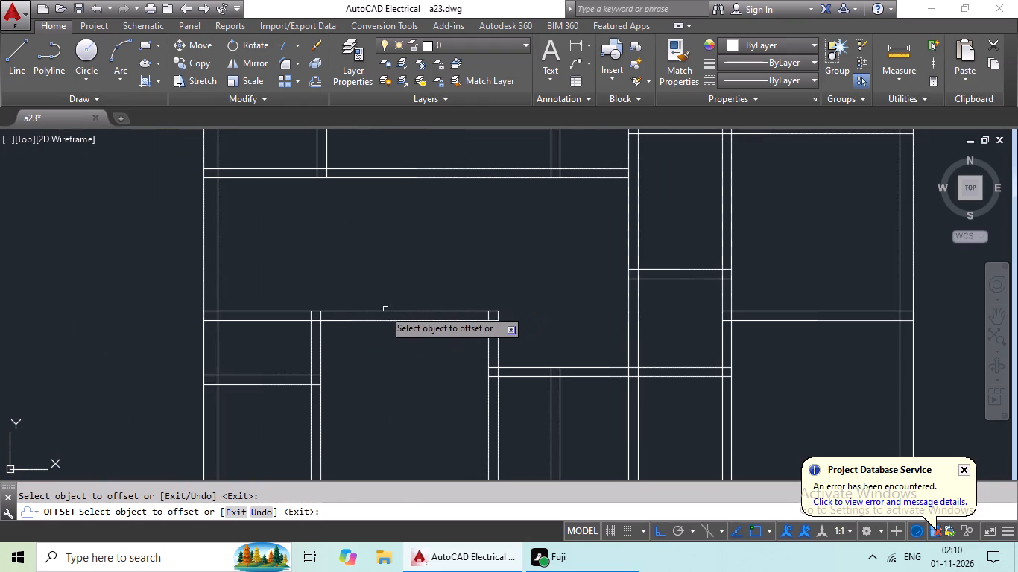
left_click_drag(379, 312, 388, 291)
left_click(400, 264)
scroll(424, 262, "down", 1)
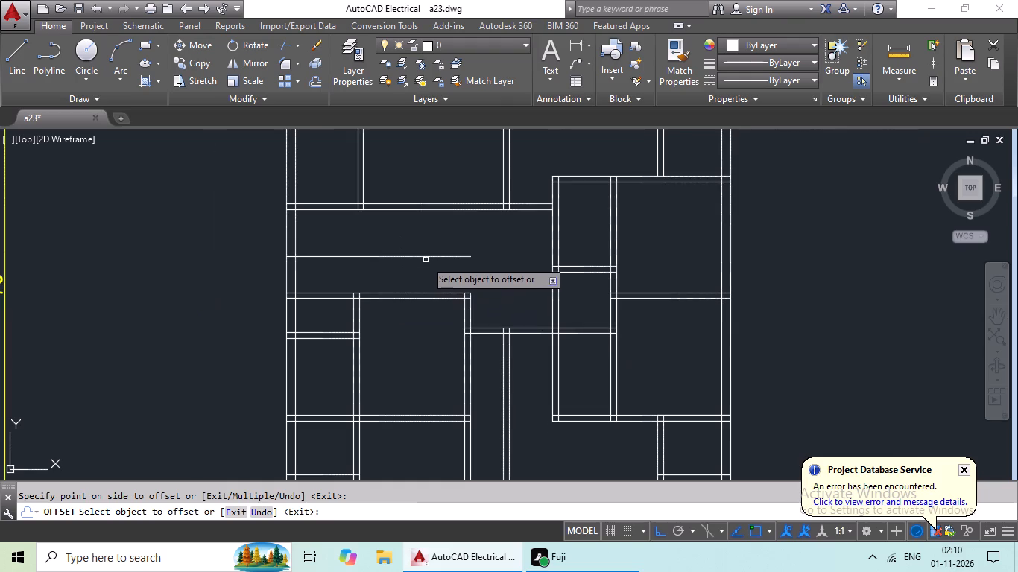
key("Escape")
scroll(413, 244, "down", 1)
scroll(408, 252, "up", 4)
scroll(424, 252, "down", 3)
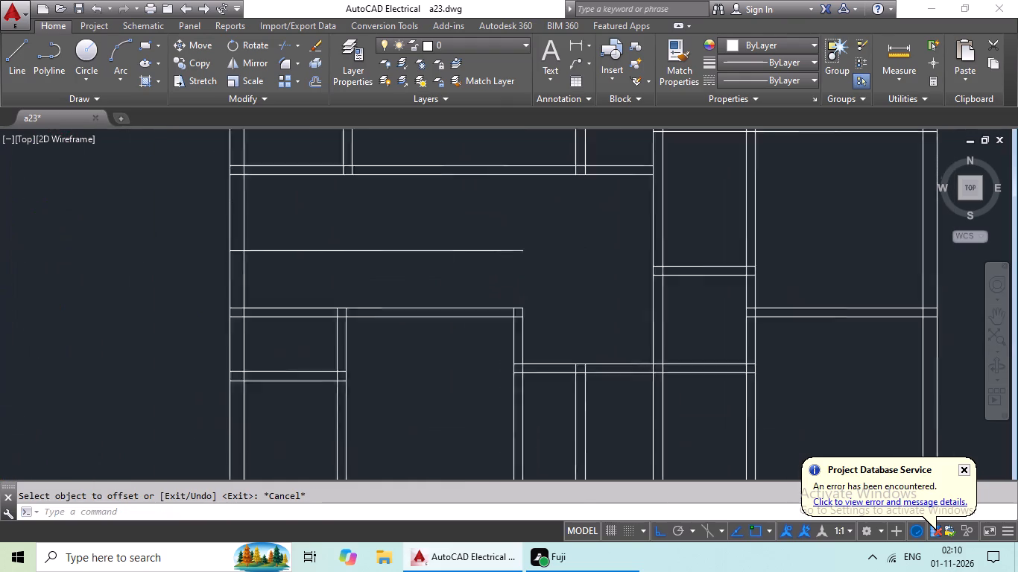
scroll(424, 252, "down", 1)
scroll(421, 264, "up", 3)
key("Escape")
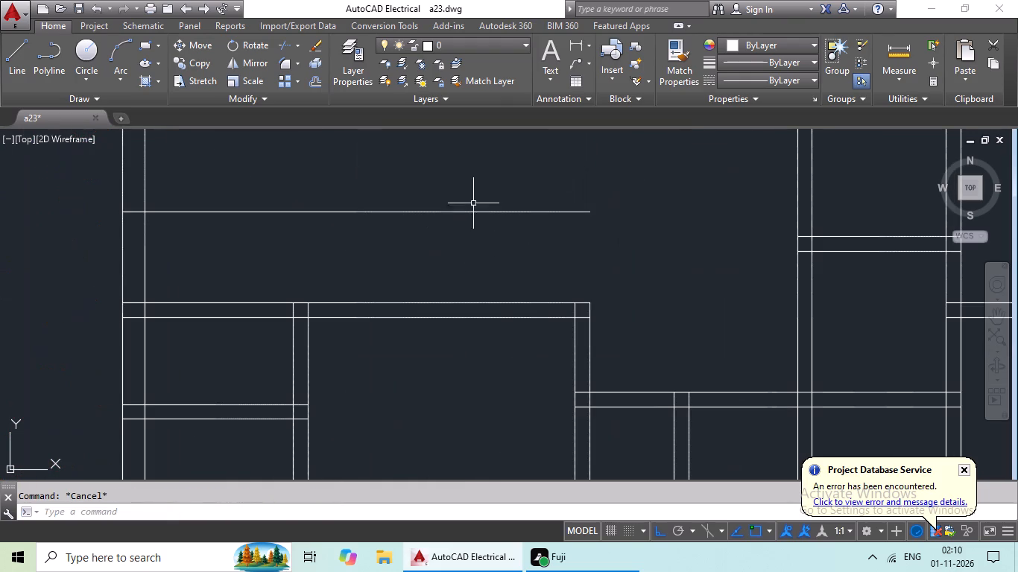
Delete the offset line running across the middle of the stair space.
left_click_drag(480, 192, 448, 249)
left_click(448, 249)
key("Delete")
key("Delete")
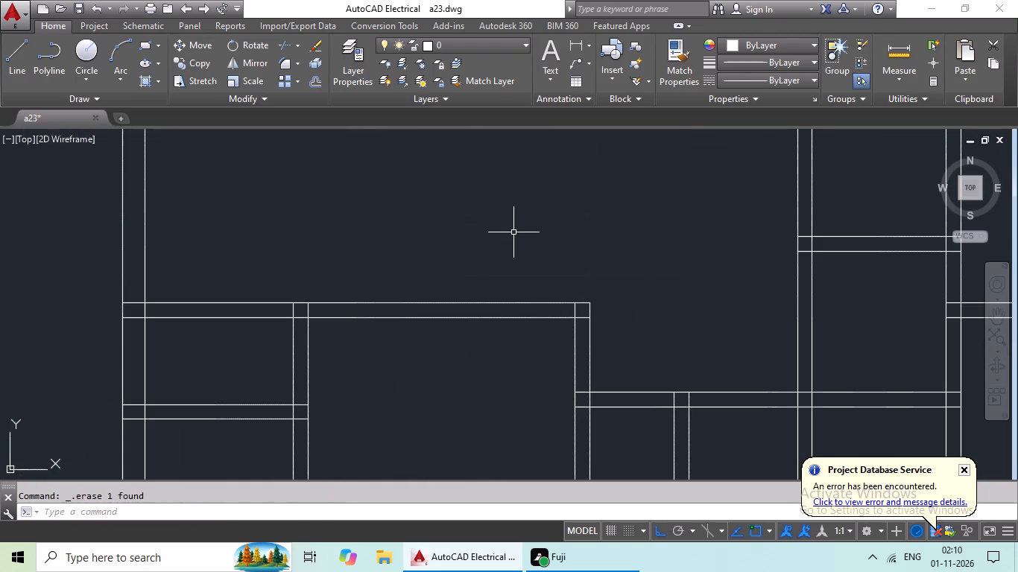
Measure the stair space's clear north-south width along the west exterior wall's inner face.
scroll(512, 235, "down", 2)
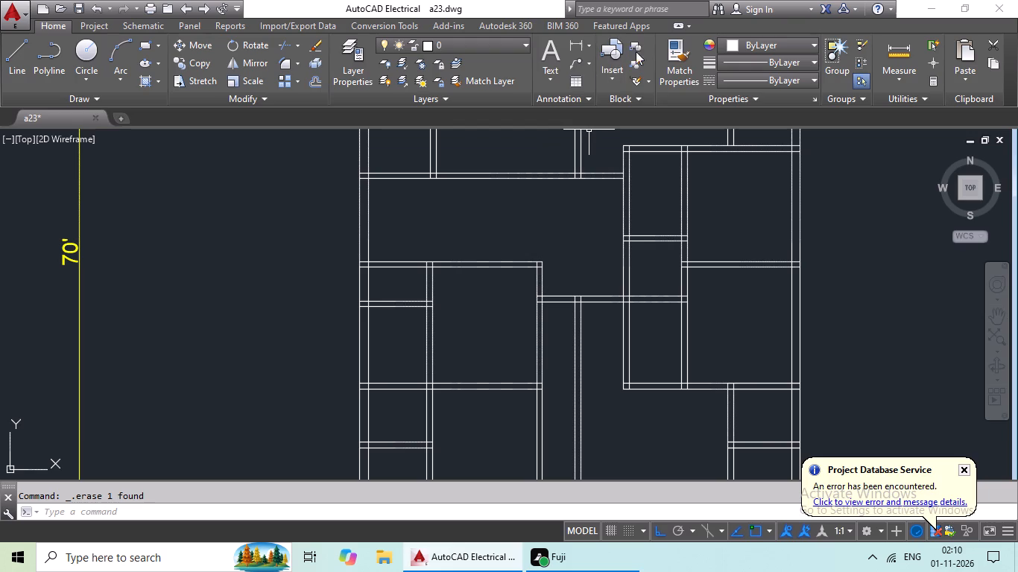
left_click(575, 46)
scroll(355, 188, "up", 2)
left_click(388, 160)
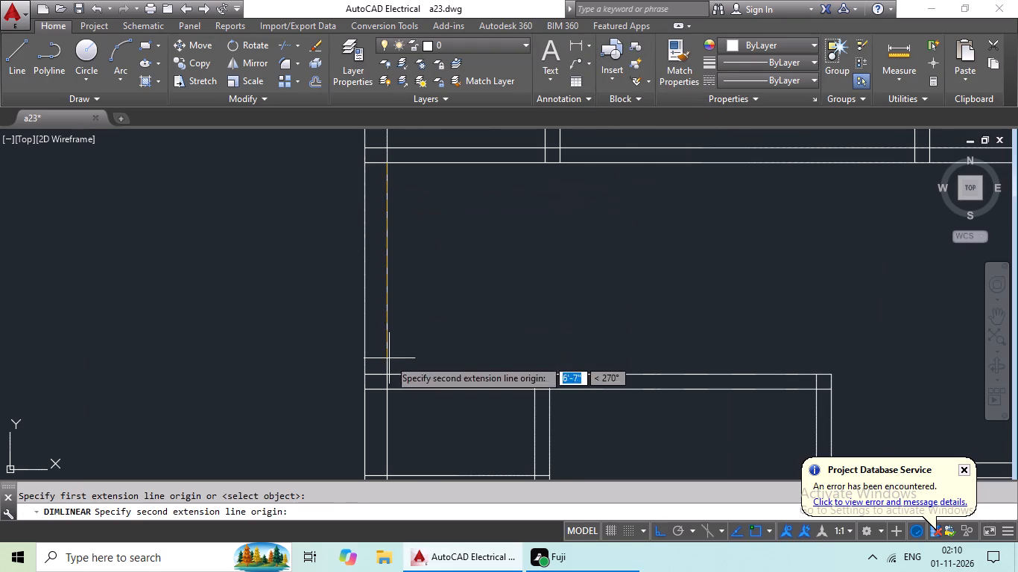
left_click_drag(389, 373, 357, 370)
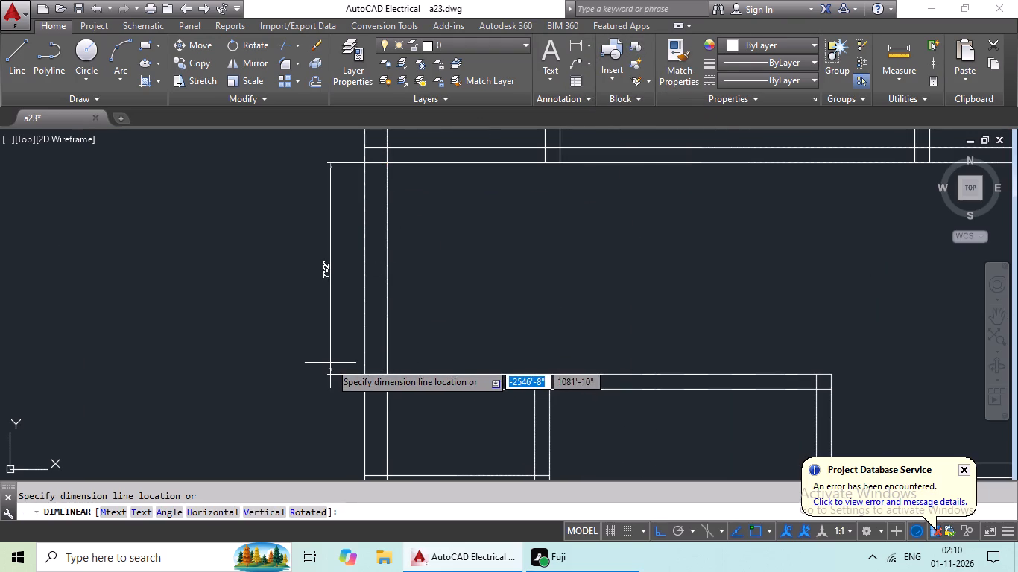
key("Escape")
scroll(439, 311, "down", 2)
middle_click_drag(517, 294, 380, 287)
key("Escape")
key("Escape")
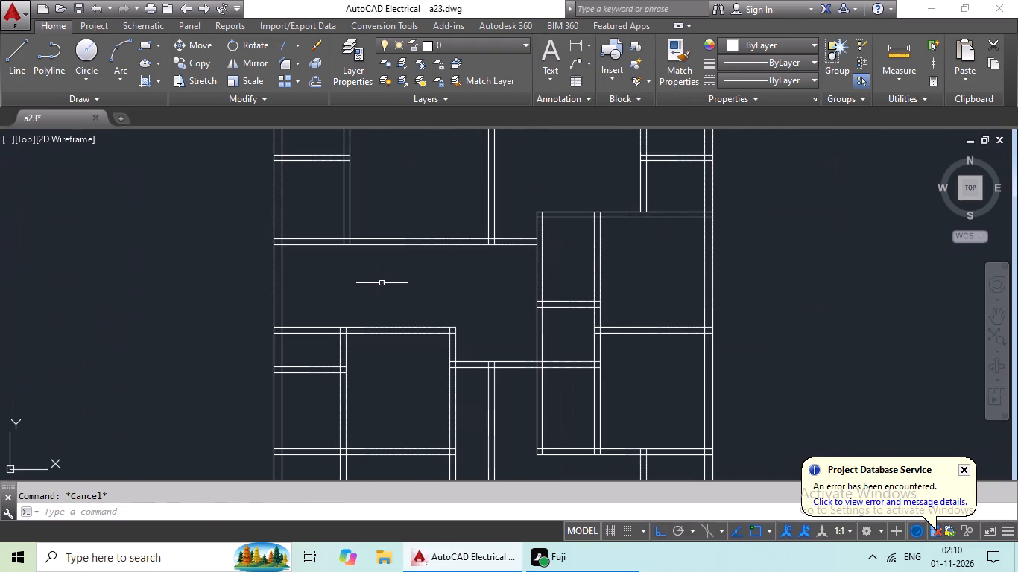
Offset the north face line of the stair space's south wall 3'6" north into the stair space.
key("o")
key("Return")
type("3'5")
key("BackSpace")
key("6")
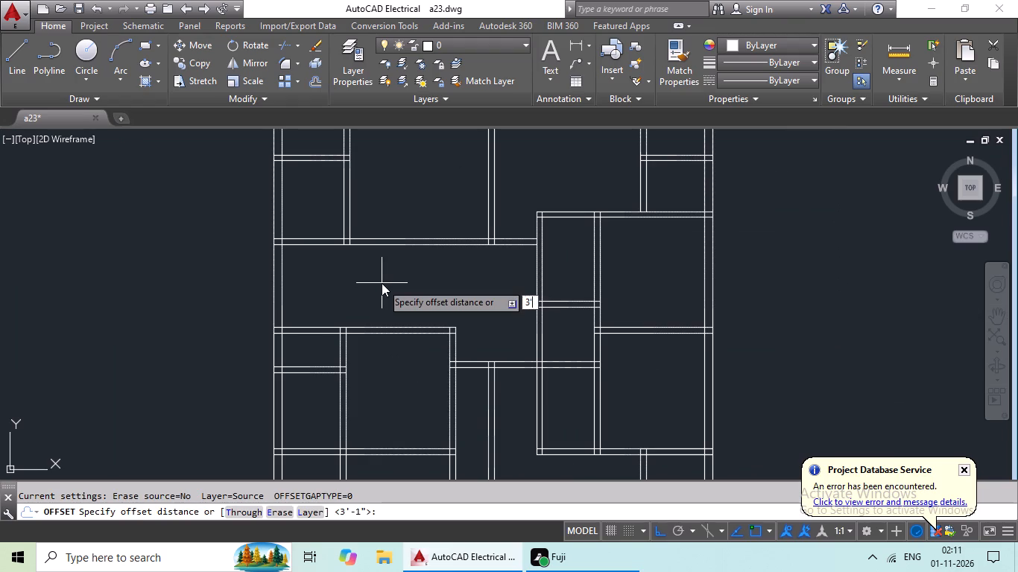
key("shift+quotedbl")
key("Return")
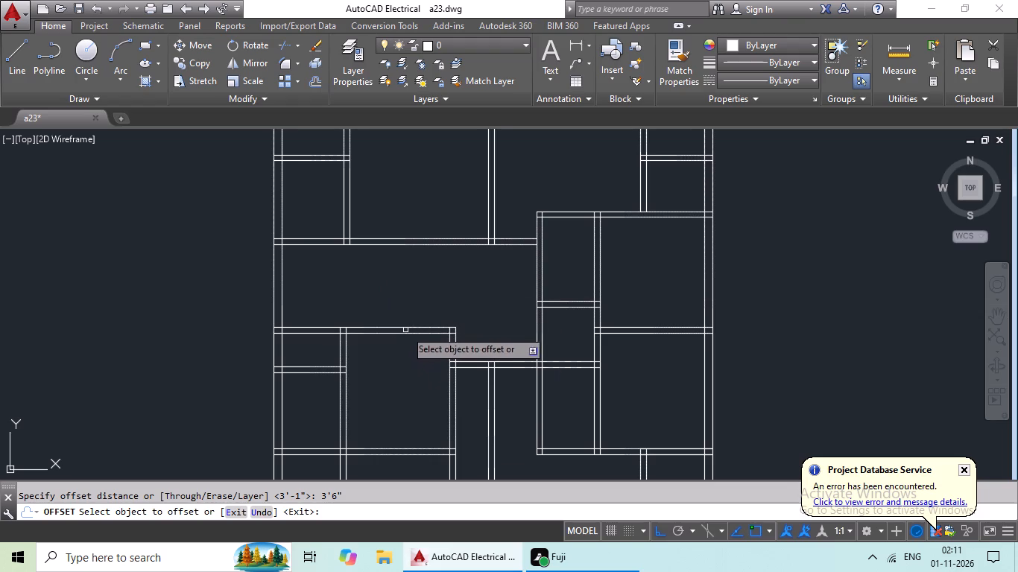
left_click_drag(409, 328, 417, 308)
left_click(423, 285)
key("Escape")
key("Escape")
key("Escape")
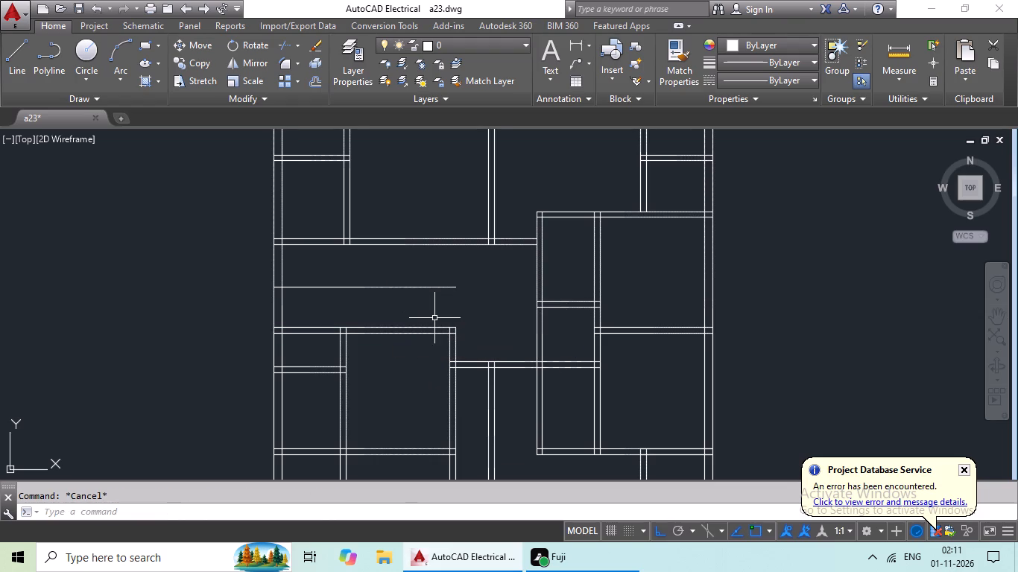
Offset the stair space's horizontal centre line 2" to both its north and south sides.
key("o")
key("Return")
type("2\"")
key("Return")
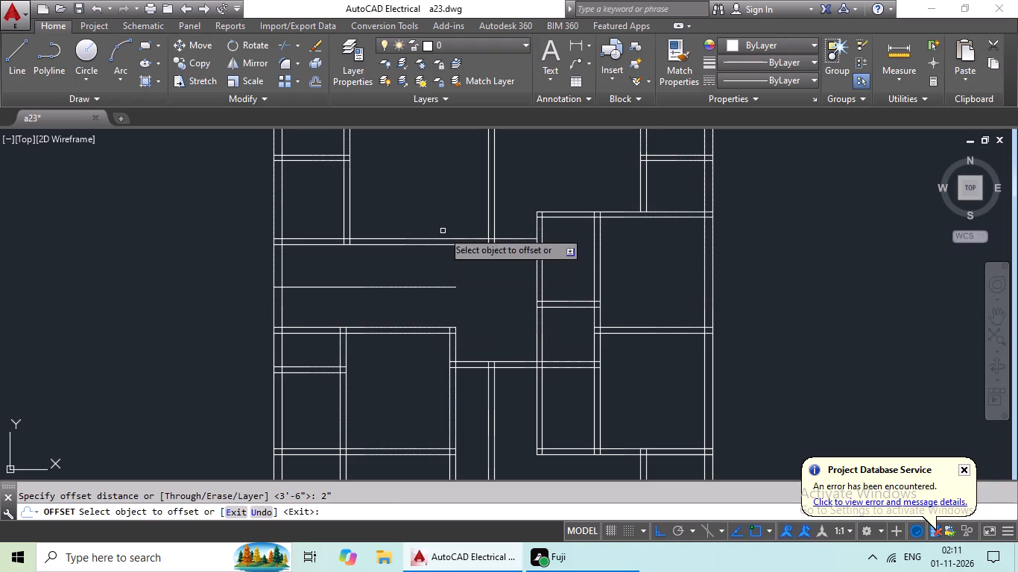
scroll(433, 282, "up", 4)
left_click_drag(434, 301, 449, 275)
left_click(463, 234)
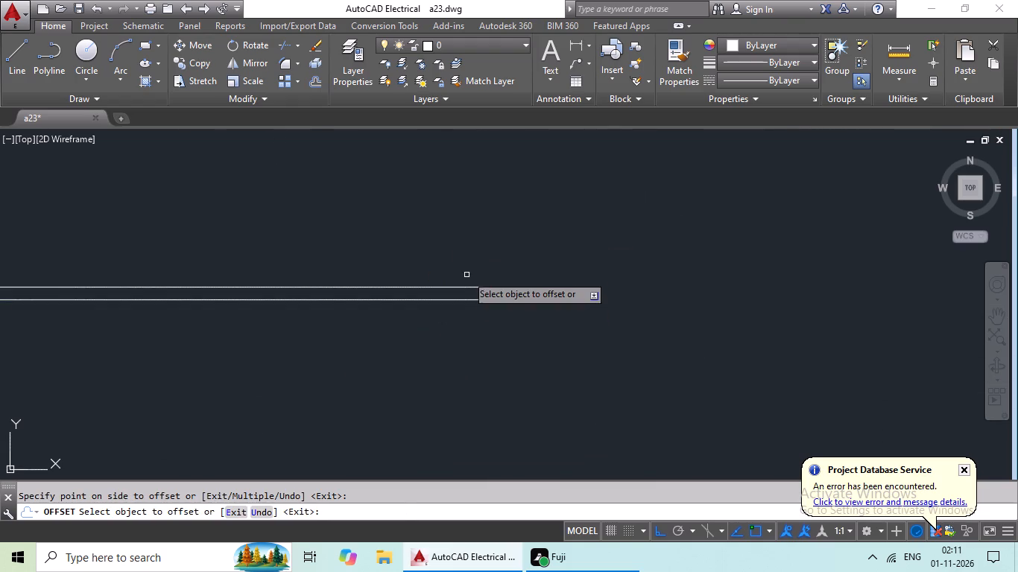
left_click_drag(464, 302, 464, 310)
left_click(463, 339)
scroll(558, 300, "down", 4)
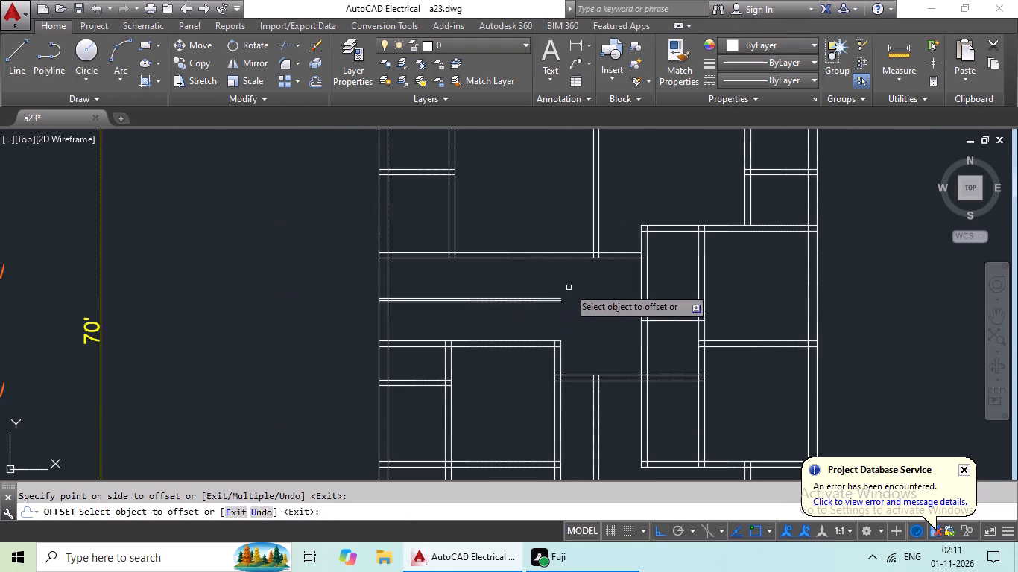
key("Escape")
key("Escape")
Offset the west exterior wall's inner face 3' east for the stair landing edge.
key("o")
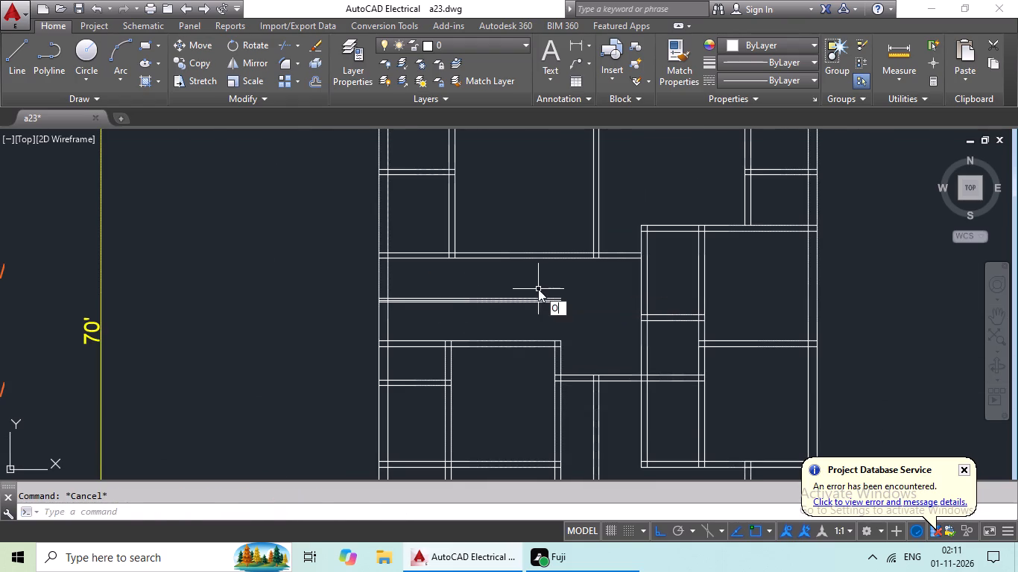
key("Return")
type("3'")
key("Return")
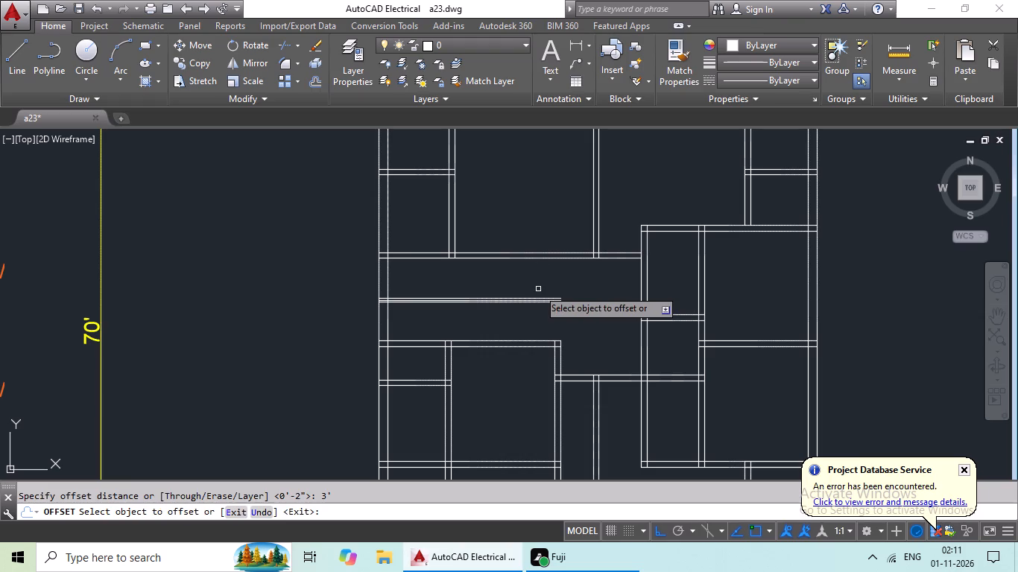
left_click_drag(388, 322, 396, 321)
left_click(423, 320)
middle_click_drag(452, 334, 453, 333)
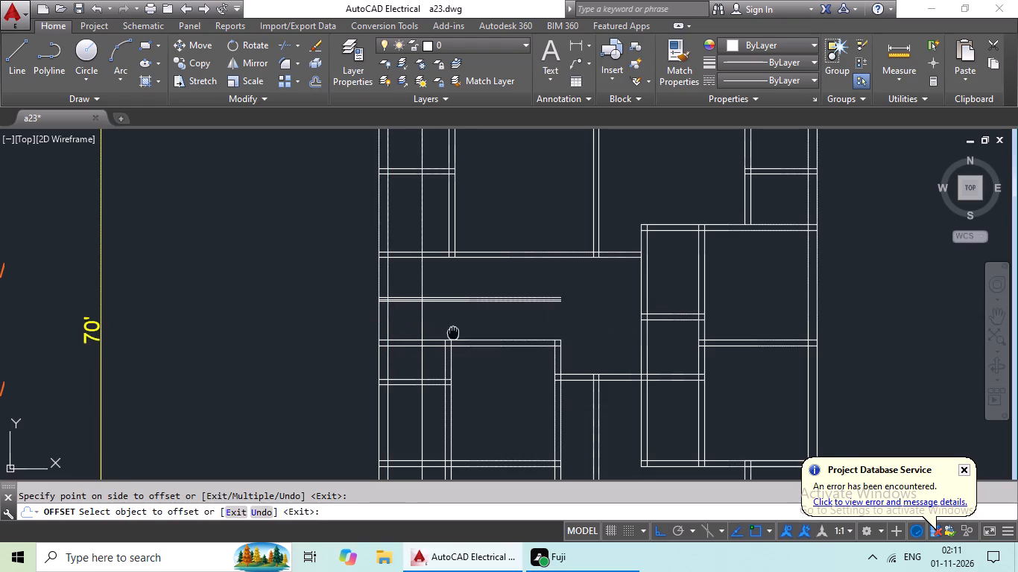
middle_click_drag(453, 333, 470, 299)
key("Escape")
key("Escape")
key("Escape")
key("Escape")
Trim the landing edge line where it crosses the stair space's south and north walls.
type("TR")
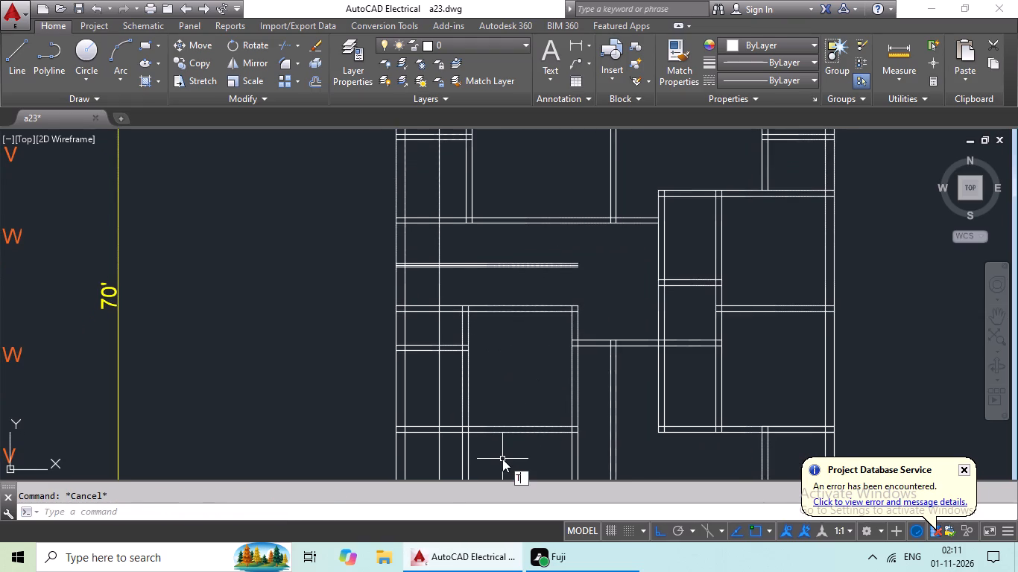
key("space")
key("space")
scroll(447, 296, "up", 4)
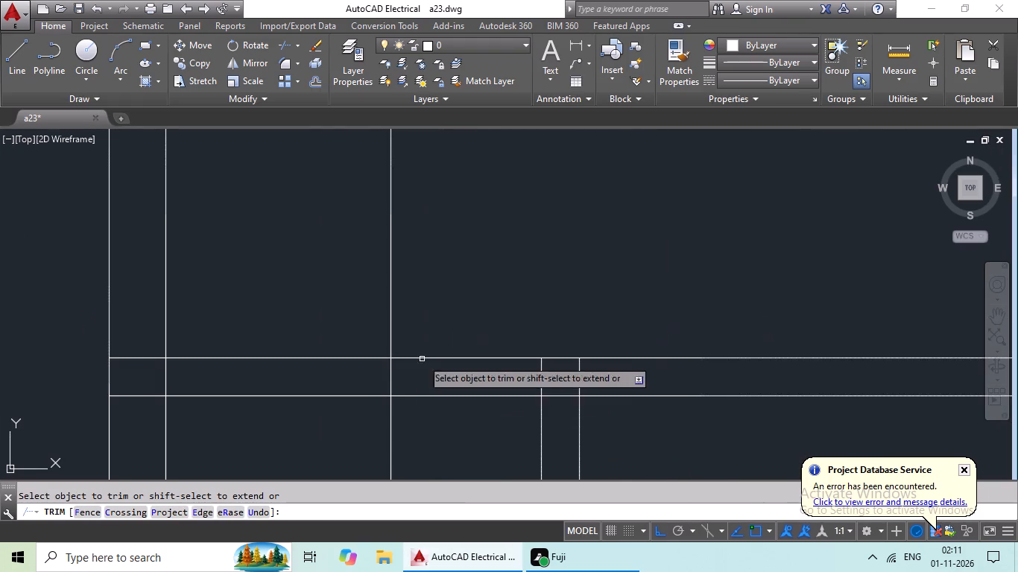
left_click_drag(420, 376, 339, 378)
left_click(339, 378)
scroll(396, 378, "down", 3)
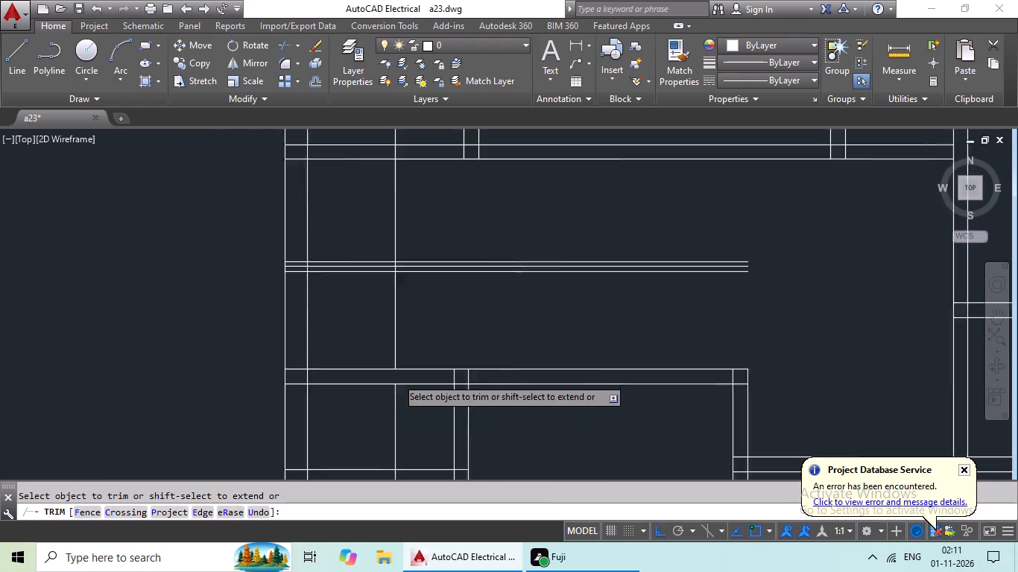
scroll(398, 231, "up", 5)
left_click_drag(419, 251, 337, 293)
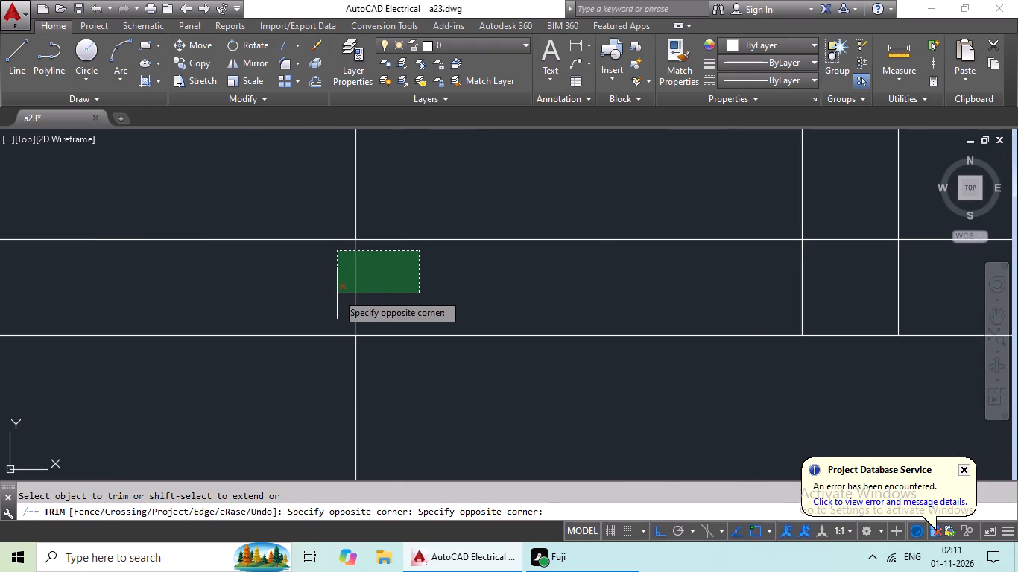
left_click(337, 298)
scroll(420, 303, "down", 3)
key("Escape")
Delete the leftover landing line segments north and south of the stair space.
left_click_drag(461, 207, 371, 236)
left_click_drag(371, 236, 379, 230)
scroll(456, 236, "down", 2)
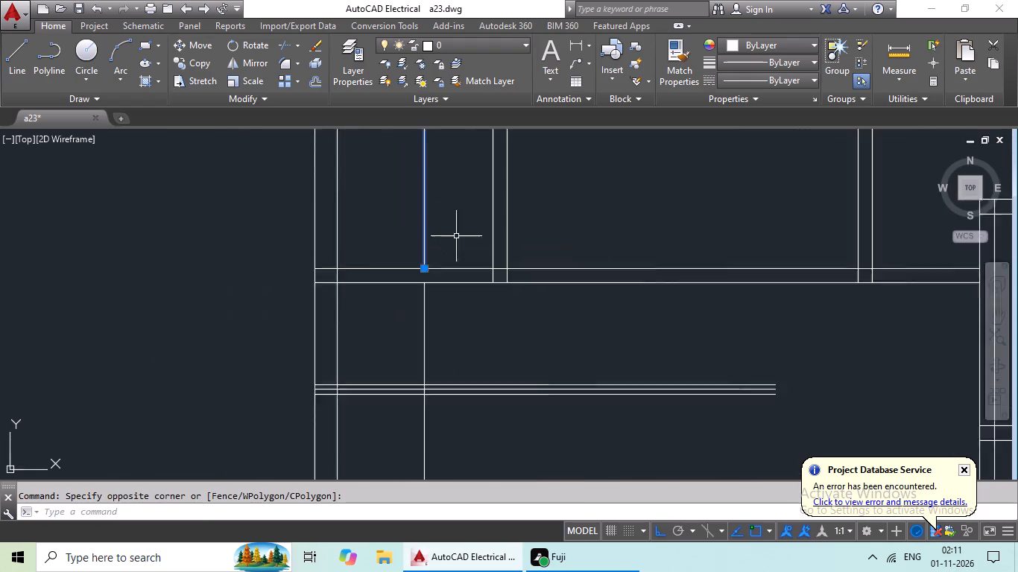
scroll(457, 239, "down", 1)
middle_click_drag(478, 299, 464, 203)
scroll(446, 293, "up", 3)
left_click_drag(440, 239, 355, 279)
left_click(357, 281)
key("Delete")
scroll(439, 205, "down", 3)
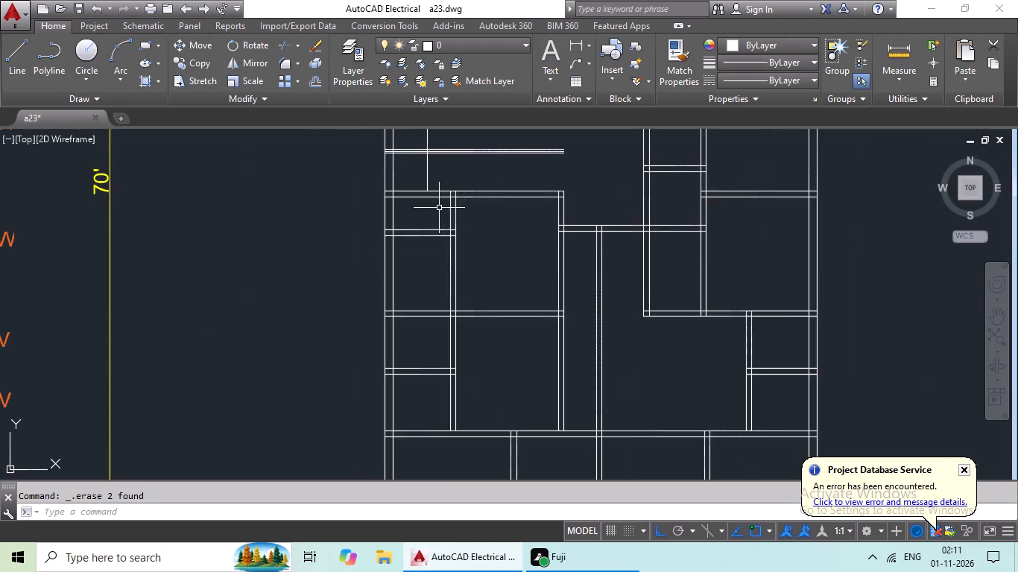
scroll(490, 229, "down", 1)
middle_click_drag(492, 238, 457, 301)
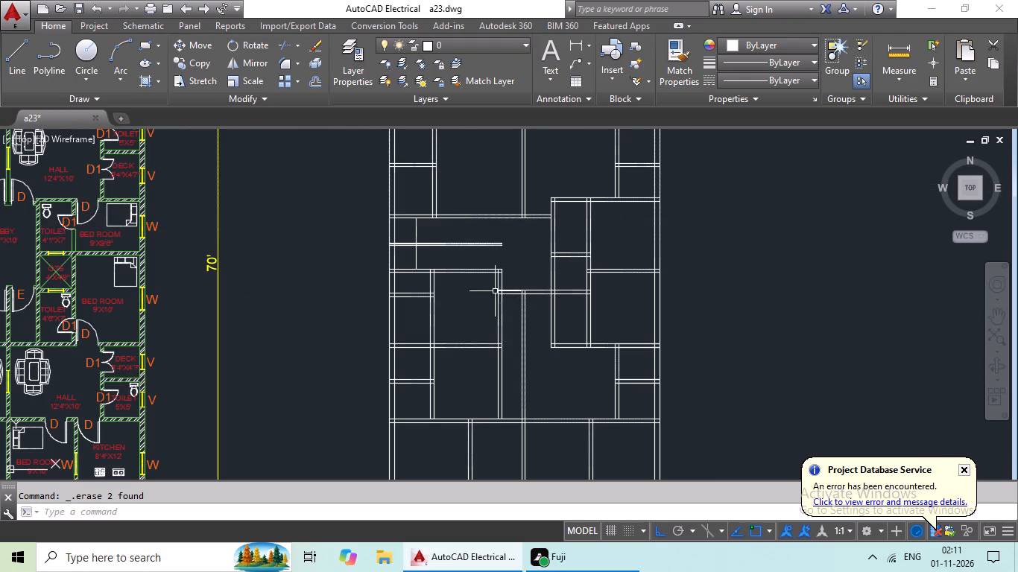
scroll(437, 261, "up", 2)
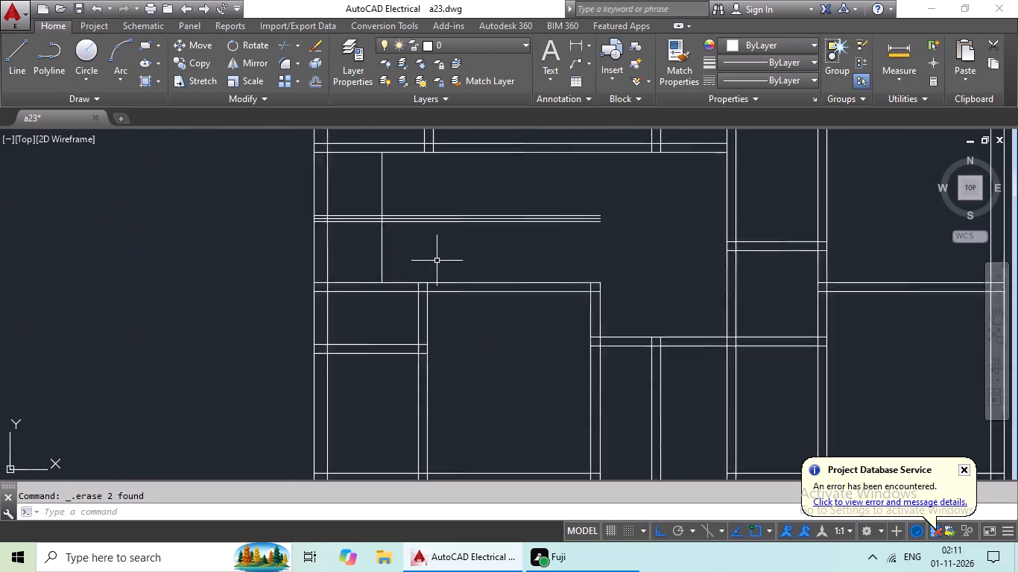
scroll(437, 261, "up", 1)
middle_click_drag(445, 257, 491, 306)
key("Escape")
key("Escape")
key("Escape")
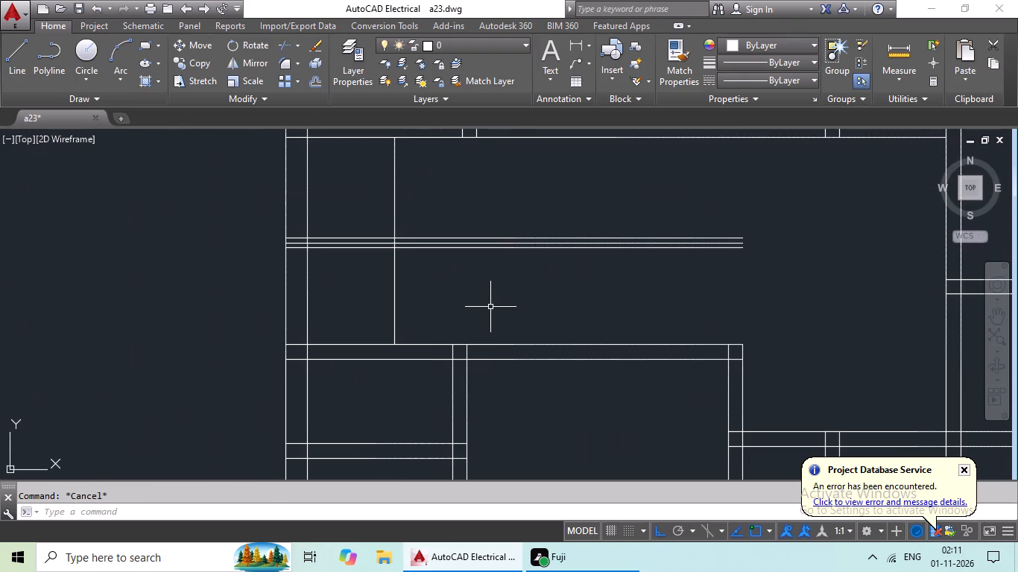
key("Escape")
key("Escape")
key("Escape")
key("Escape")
Offset the stair landing edge eastward repeatedly at 9" spacing to lay out twelve successive tread lines.
key("Escape")
key("Escape")
key("o")
key("Return")
type("9\"")
key("Return")
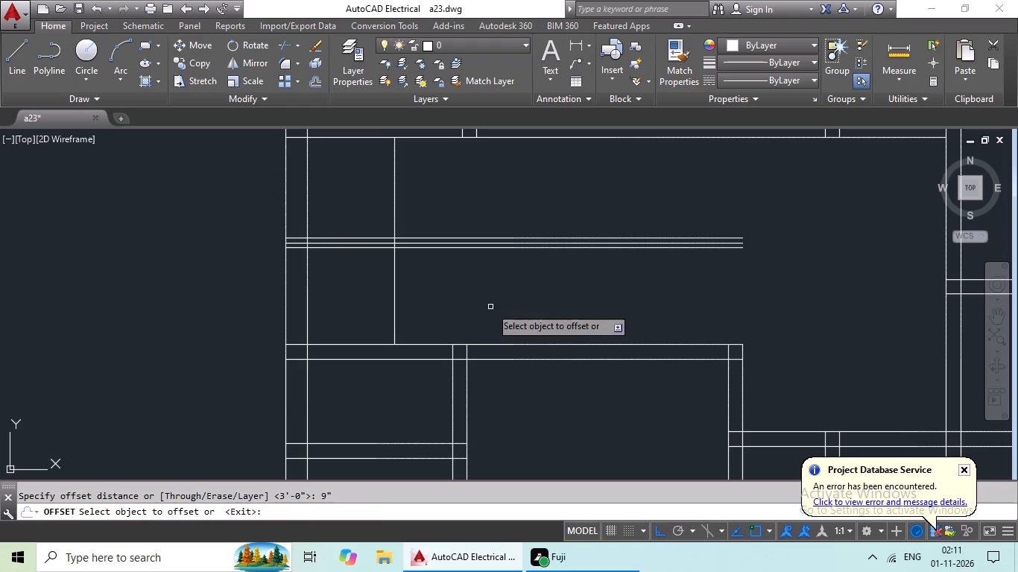
scroll(461, 283, "down", 1)
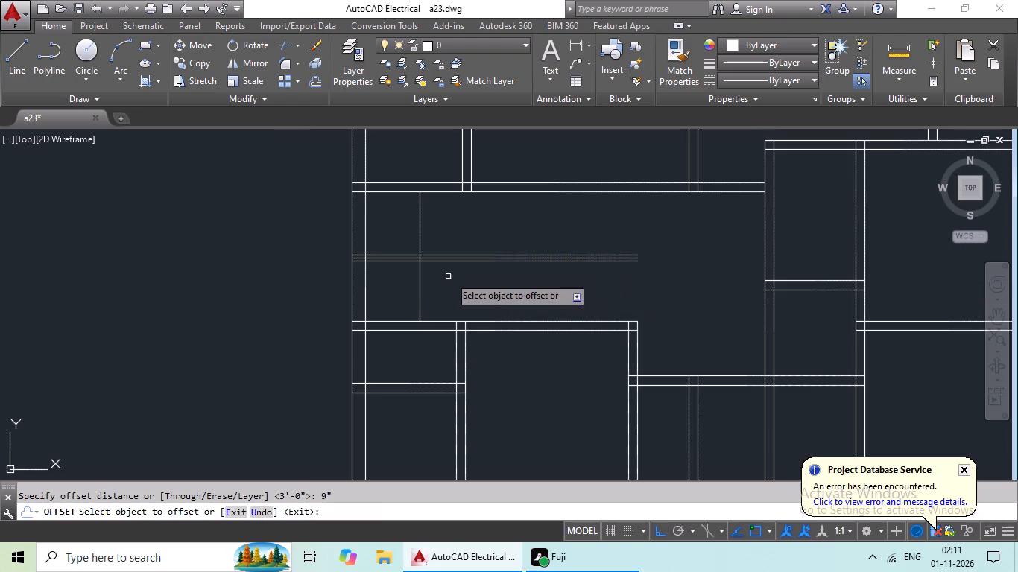
left_click_drag(418, 265, 441, 274)
left_click(483, 276)
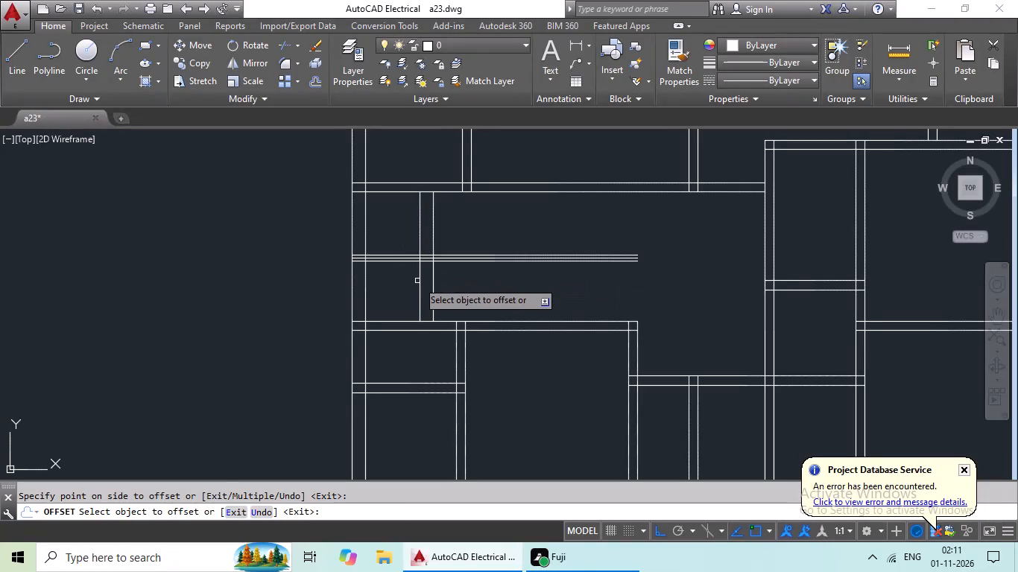
left_click_drag(432, 273, 458, 274)
left_click(490, 271)
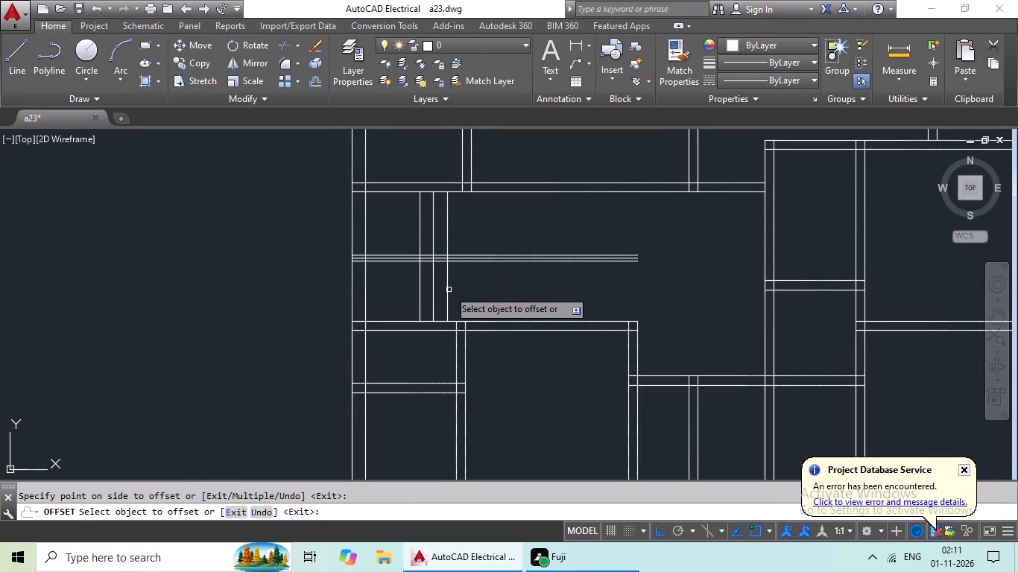
left_click(449, 290)
left_click(479, 287)
left_click_drag(461, 295, 479, 298)
left_click_drag(533, 296, 517, 297)
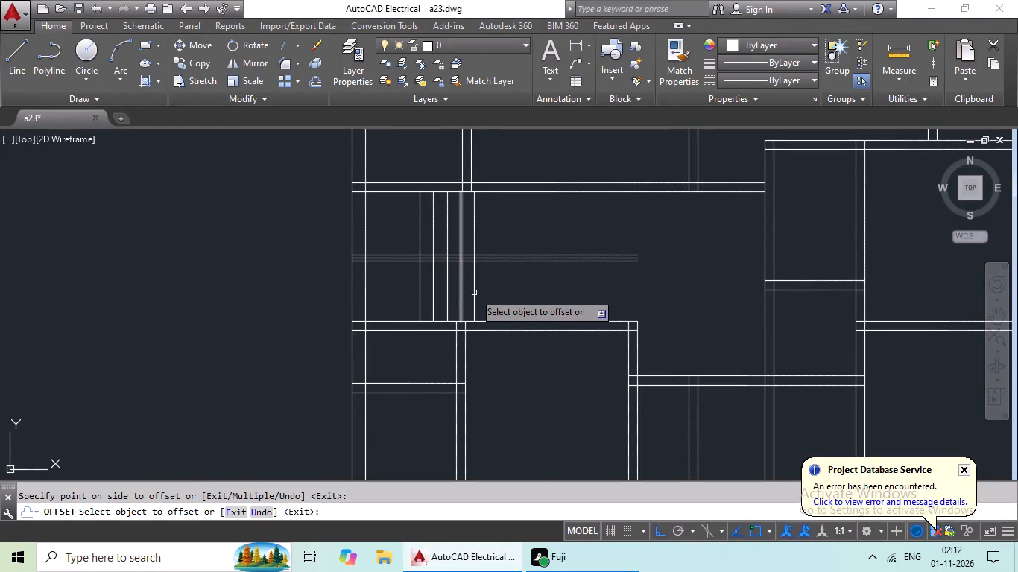
left_click_drag(474, 293, 527, 292)
left_click(527, 292)
left_click_drag(489, 303, 517, 297)
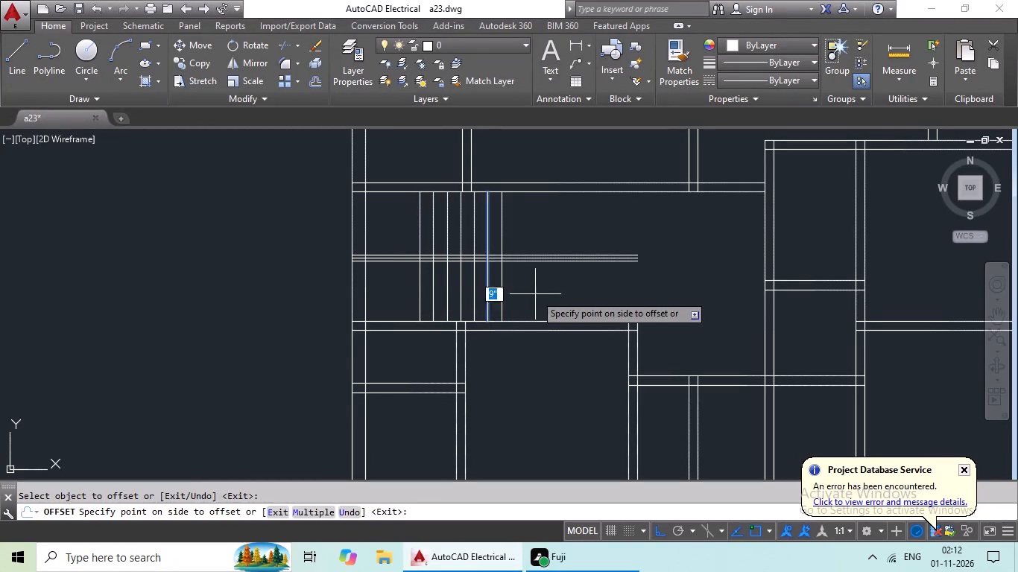
left_click(535, 294)
left_click_drag(502, 301, 522, 302)
left_click_drag(551, 297, 543, 297)
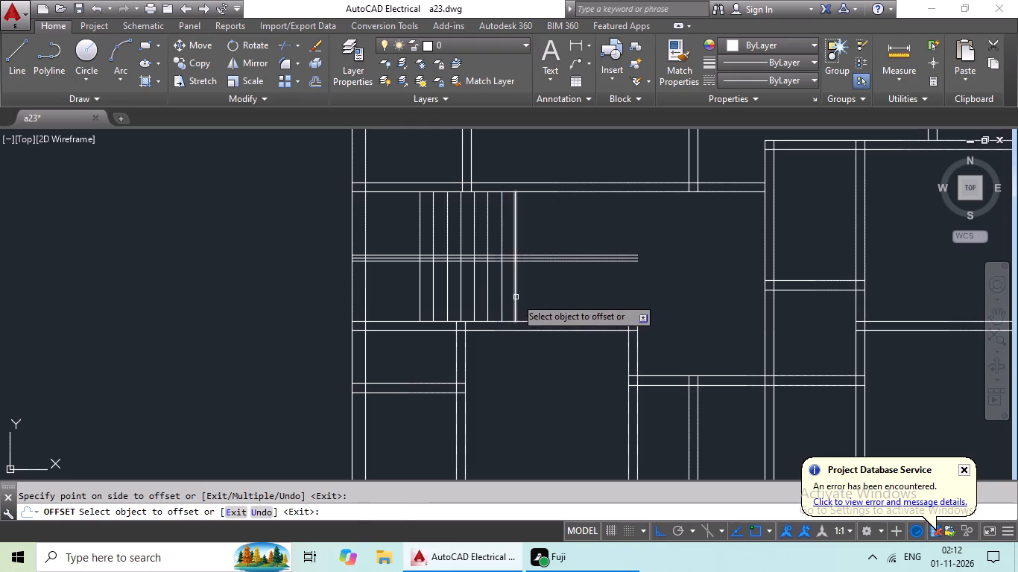
left_click_drag(516, 297, 559, 286)
left_click_drag(567, 283, 560, 286)
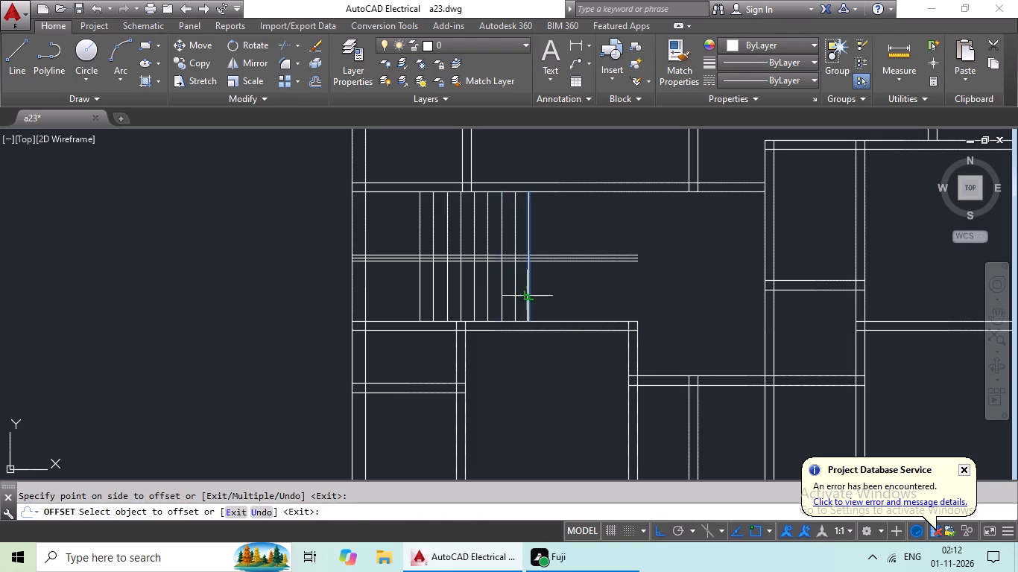
left_click(527, 296)
left_click(550, 290)
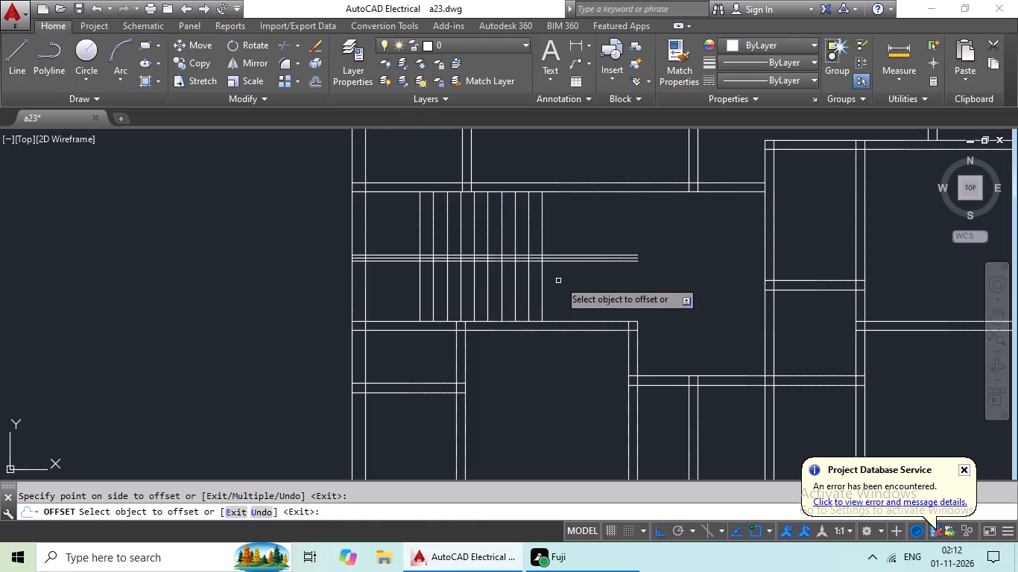
left_click_drag(542, 292, 551, 291)
left_click(557, 289)
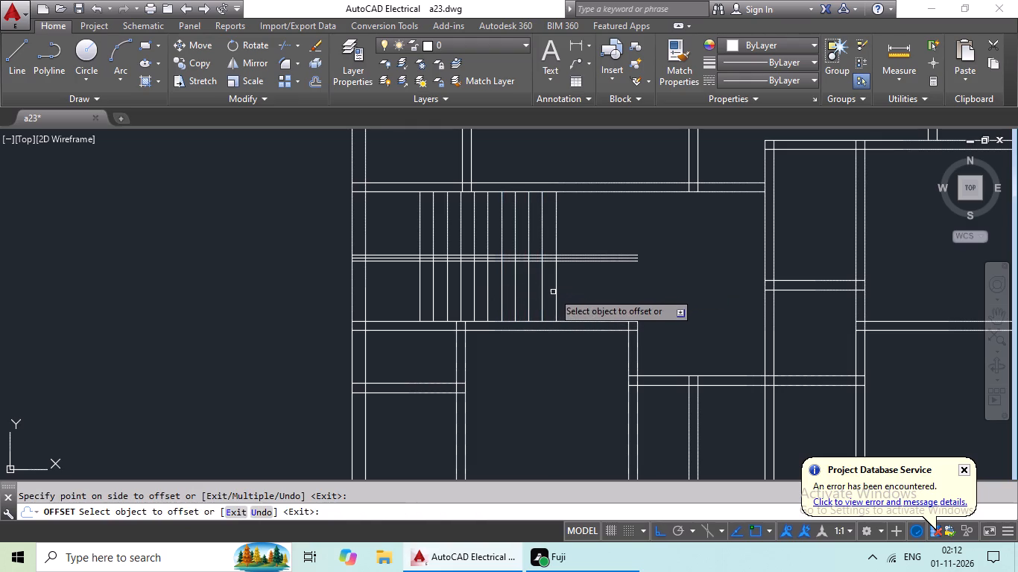
left_click_drag(555, 291, 589, 293)
left_click(613, 293)
left_click_drag(569, 298, 570, 299)
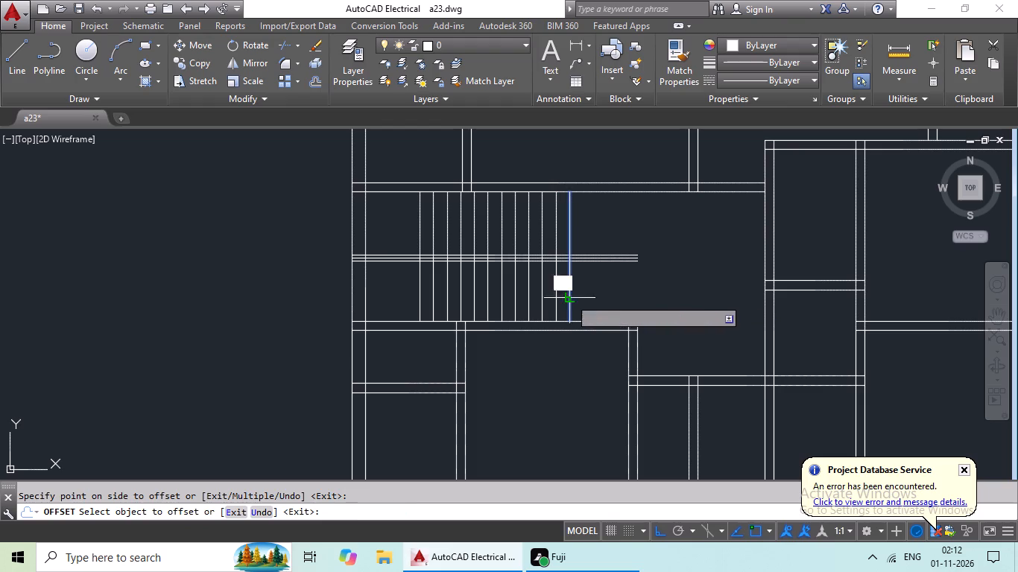
left_click_drag(570, 299, 588, 298)
left_click(601, 293)
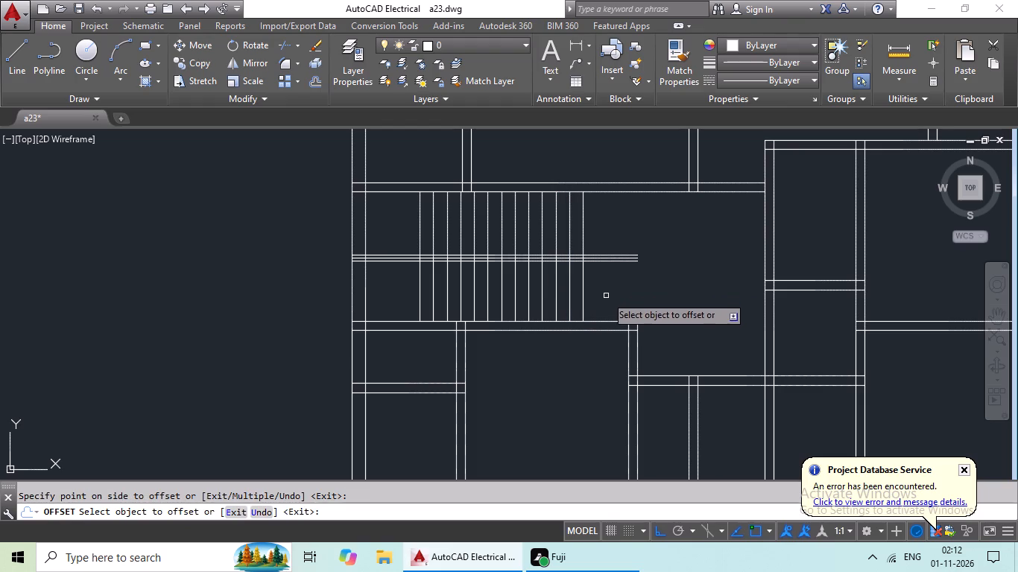
key("Escape")
key("Escape")
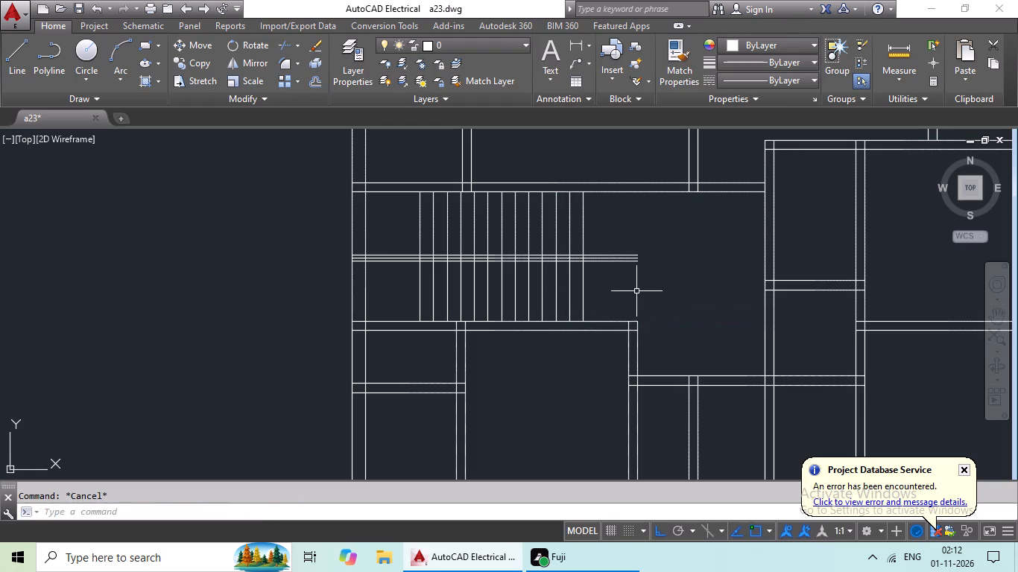
Trim the three central divider lines east of the last tread and across the landing.
key("t")
key("r")
key("space")
key("space")
scroll(621, 251, "up", 1)
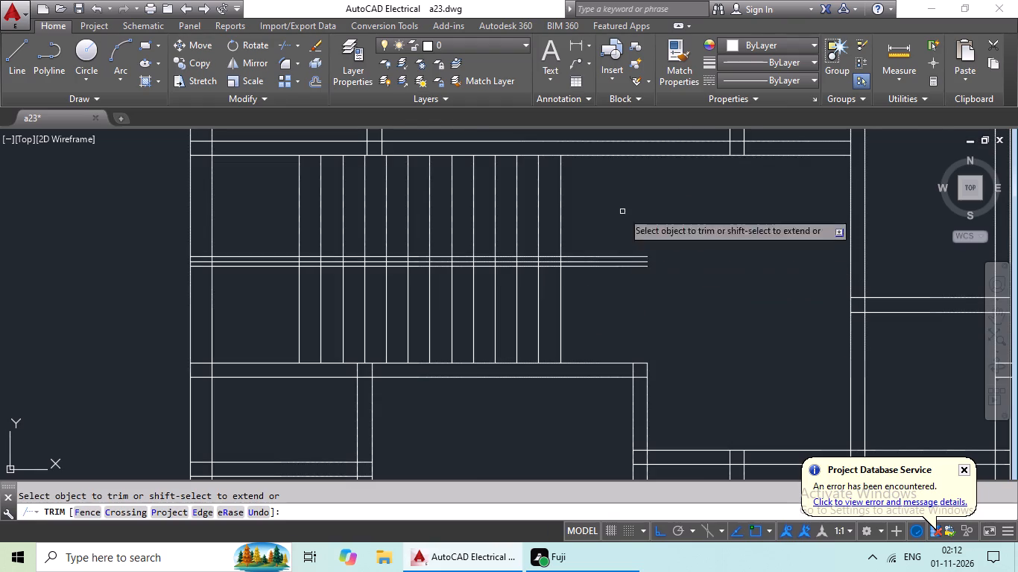
left_click_drag(619, 232, 604, 301)
left_click(604, 301)
scroll(259, 229, "up", 2)
left_click_drag(274, 214, 242, 352)
left_click(242, 352)
middle_click_drag(274, 315, 450, 281)
key("Escape")
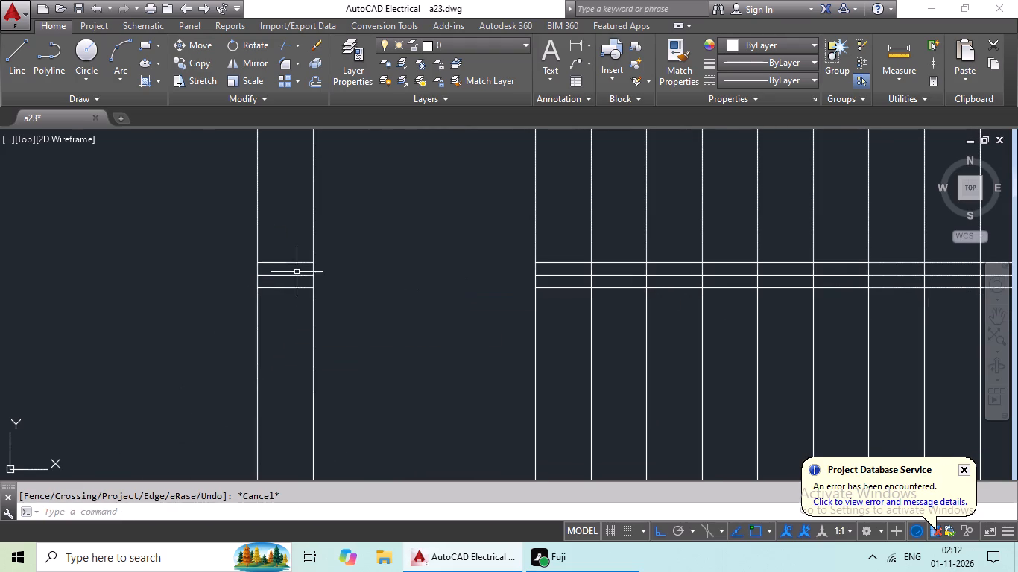
Delete the three leftover divider segments inside the west exterior wall's thickness.
scroll(304, 274, "up", 3)
left_click_drag(303, 191, 260, 347)
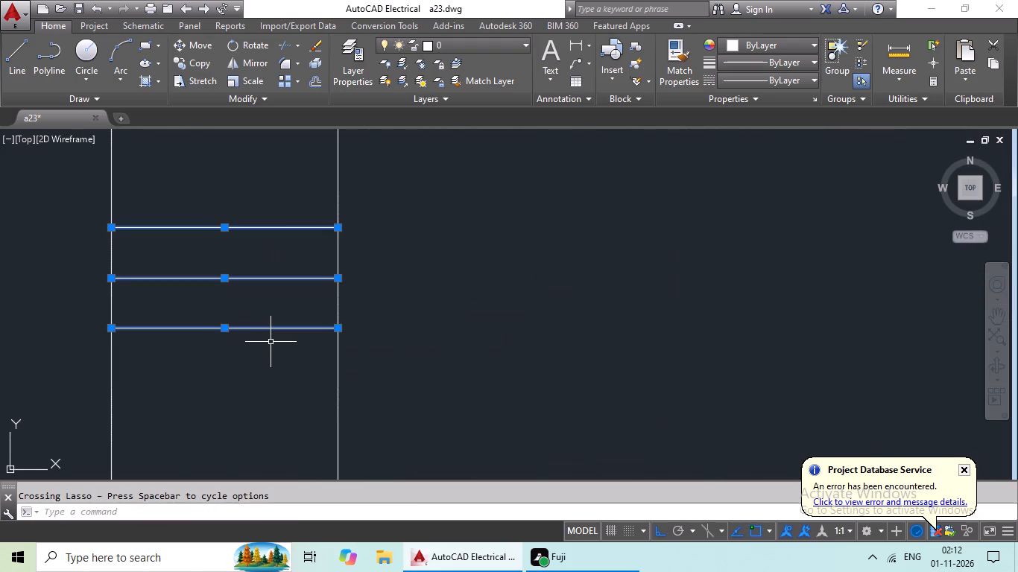
key("Delete")
Delete the middle line of the stair's central divider, keeping its two outer lines.
scroll(440, 298, "down", 4)
middle_click_drag(490, 291, 324, 305)
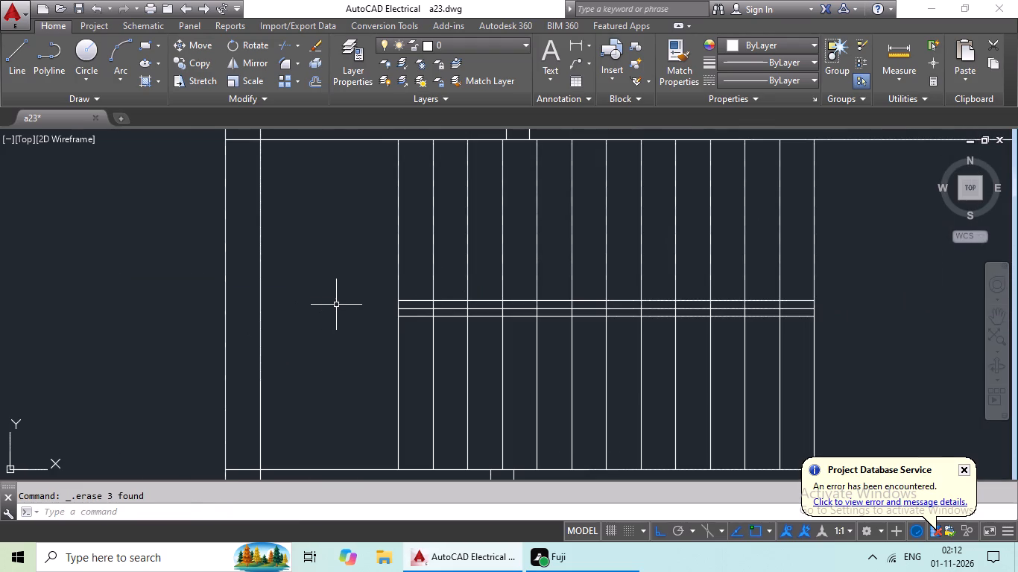
key("Escape")
left_click(449, 309)
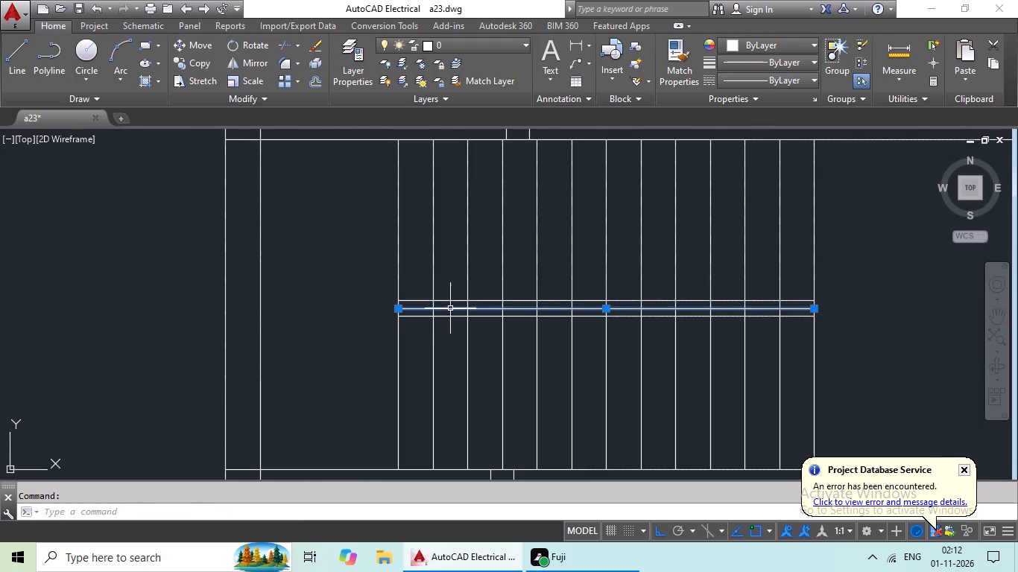
key("Delete")
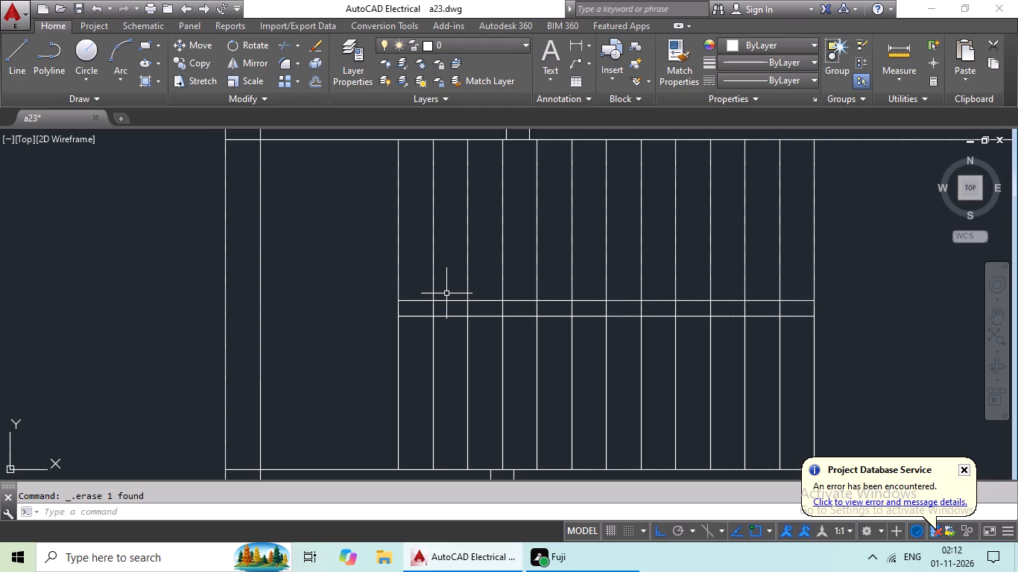
Trim the intermediate tread lines between the two central divider lines, leaving the divider's end lines.
key("t")
key("r")
key("space")
key("alt+space")
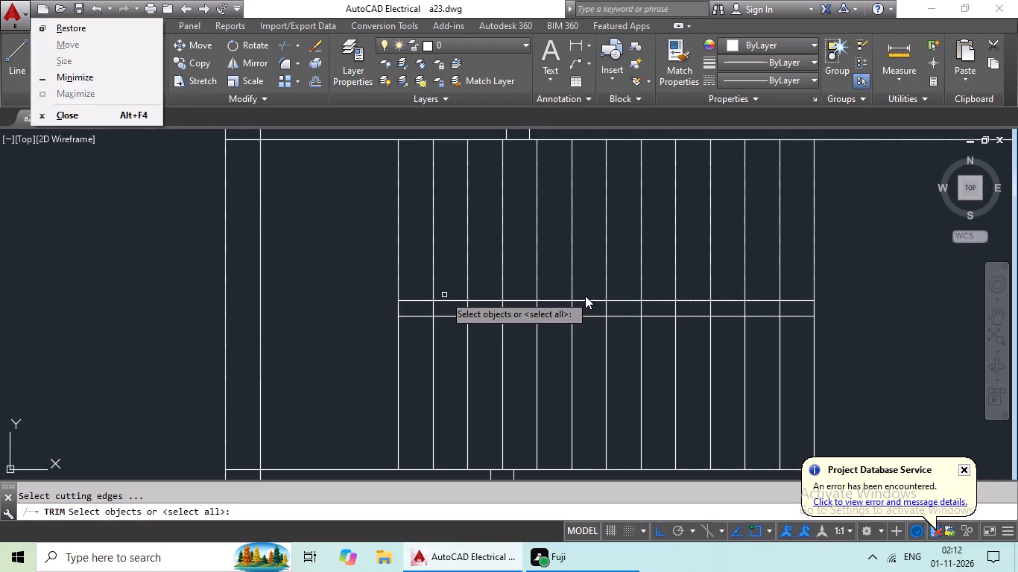
key("Escape")
key("t")
key("r")
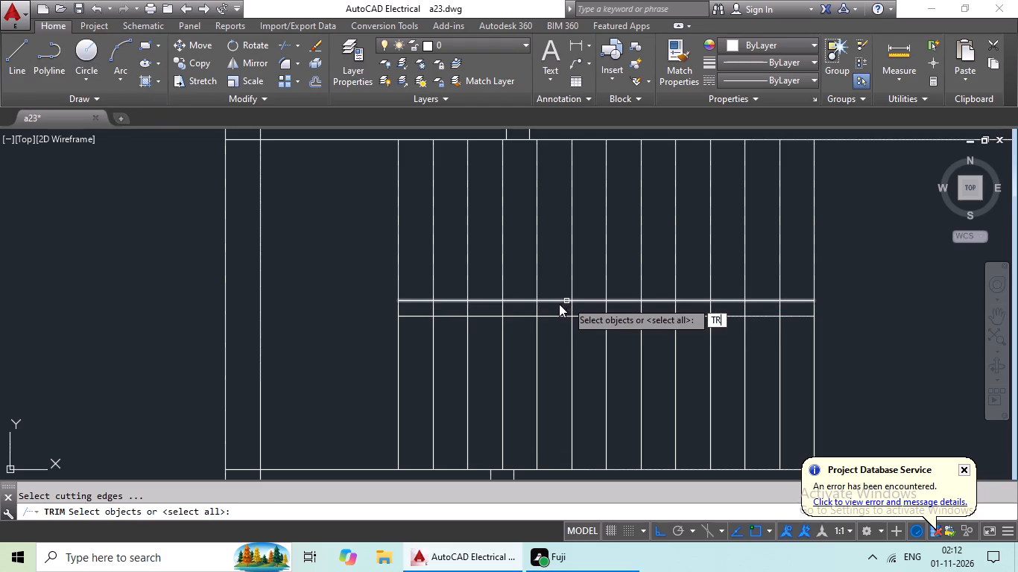
key("space")
key("space")
scroll(766, 306, "up", 3)
left_click_drag(842, 301, 830, 320)
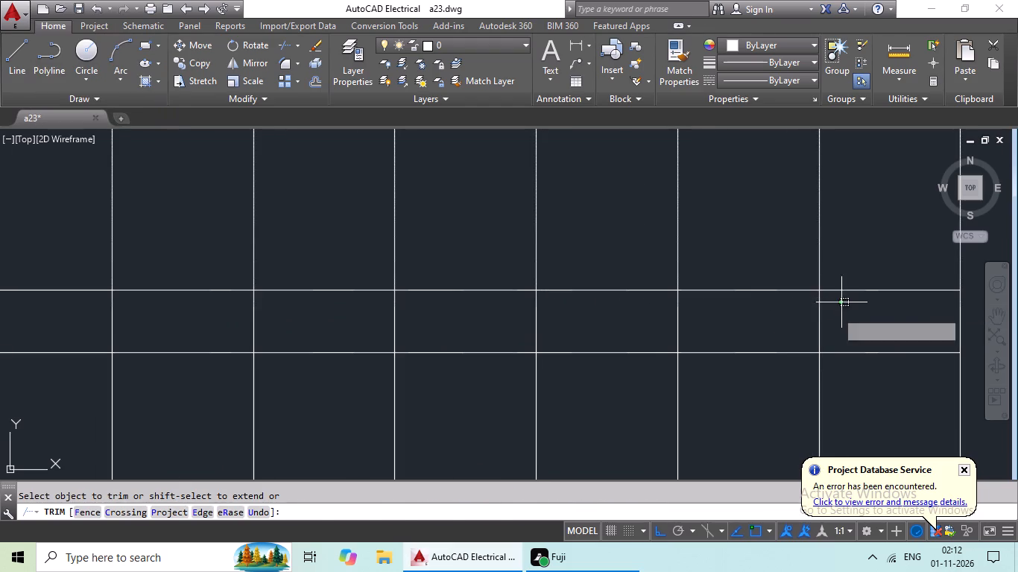
left_click_drag(830, 320, 4, 342)
middle_click_drag(122, 325, 660, 330)
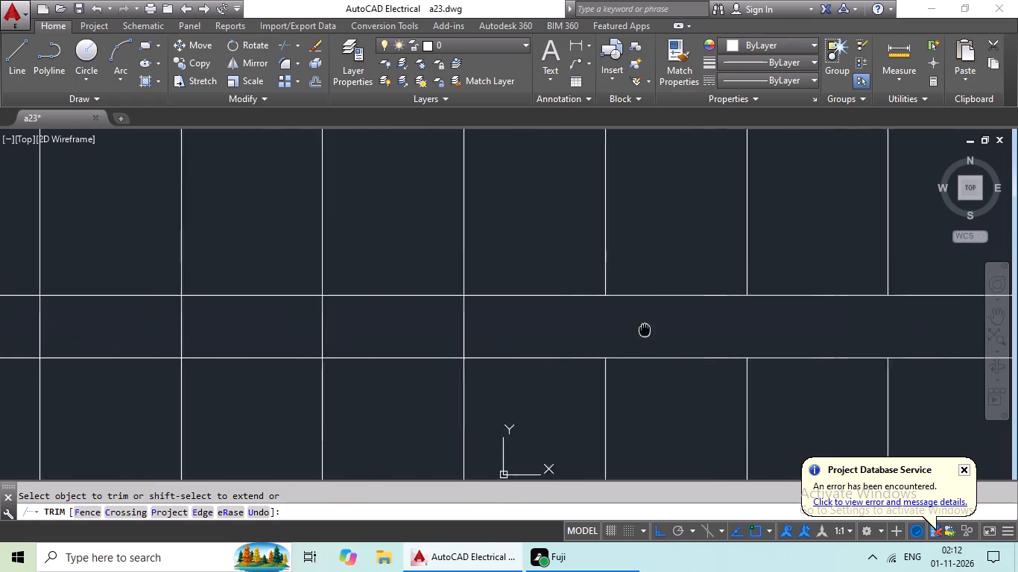
middle_click_drag(660, 330, 664, 330)
left_click_drag(639, 326, 72, 326)
scroll(235, 320, "down", 2)
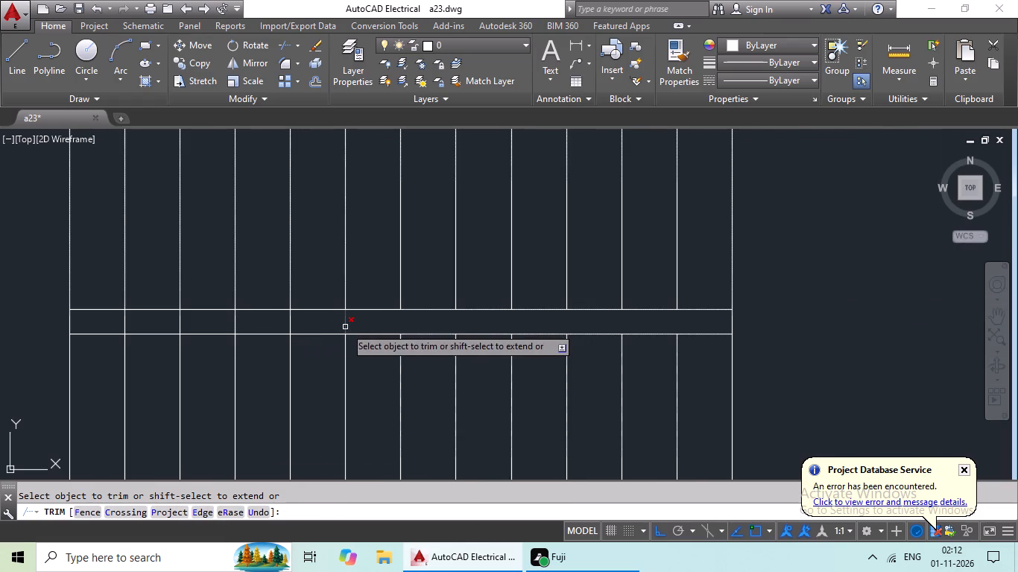
left_click_drag(359, 320, 107, 328)
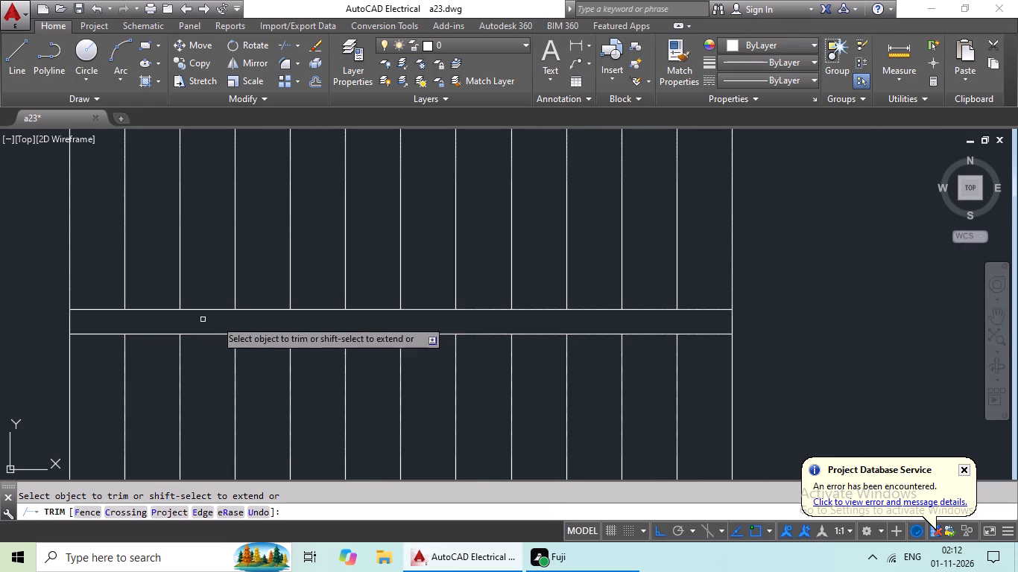
scroll(352, 320, "down", 1)
scroll(758, 321, "down", 1)
middle_click_drag(763, 316, 541, 319)
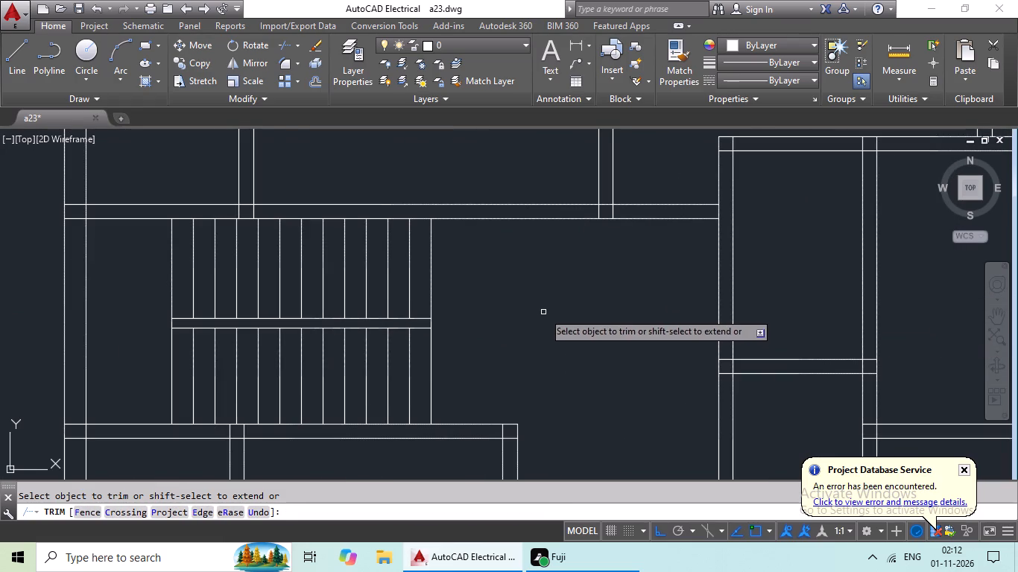
key("Escape")
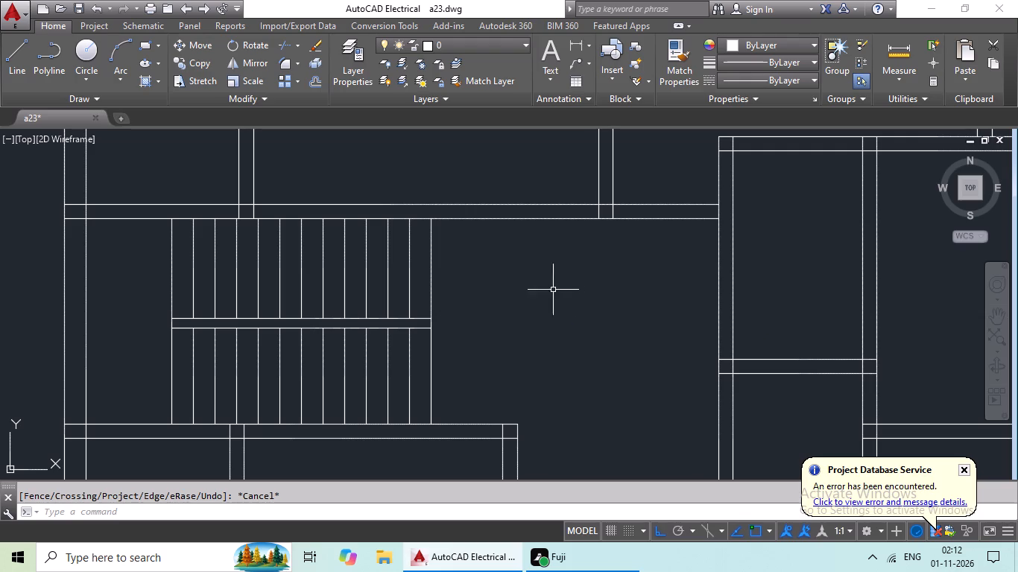
Draw a U-shaped stair path from the north flight's sixth tread midpoint west into the landing, about 3'-9" south, and about 9'-1" east through the south flight.
left_click(16, 52)
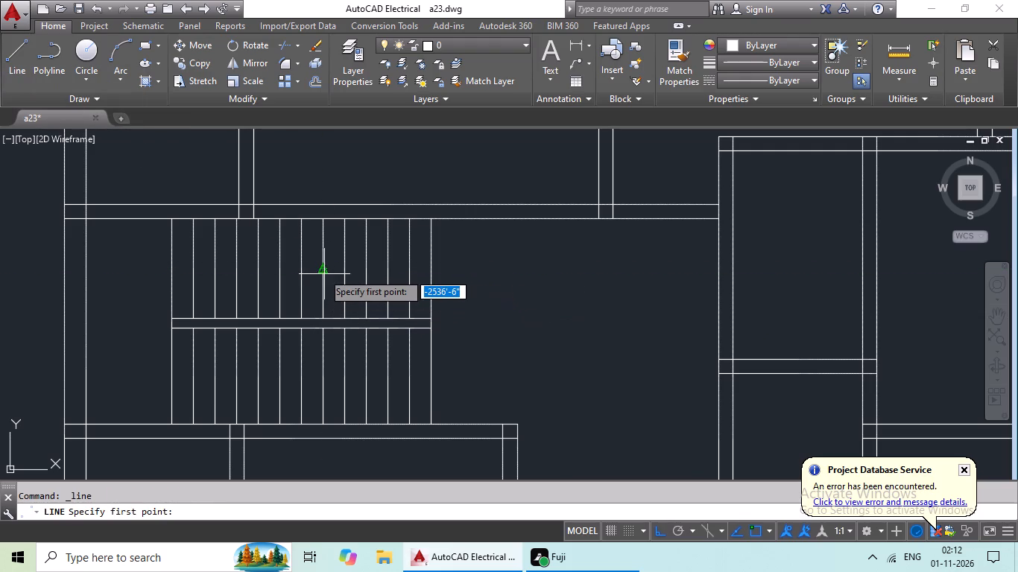
left_click_drag(297, 270, 207, 270)
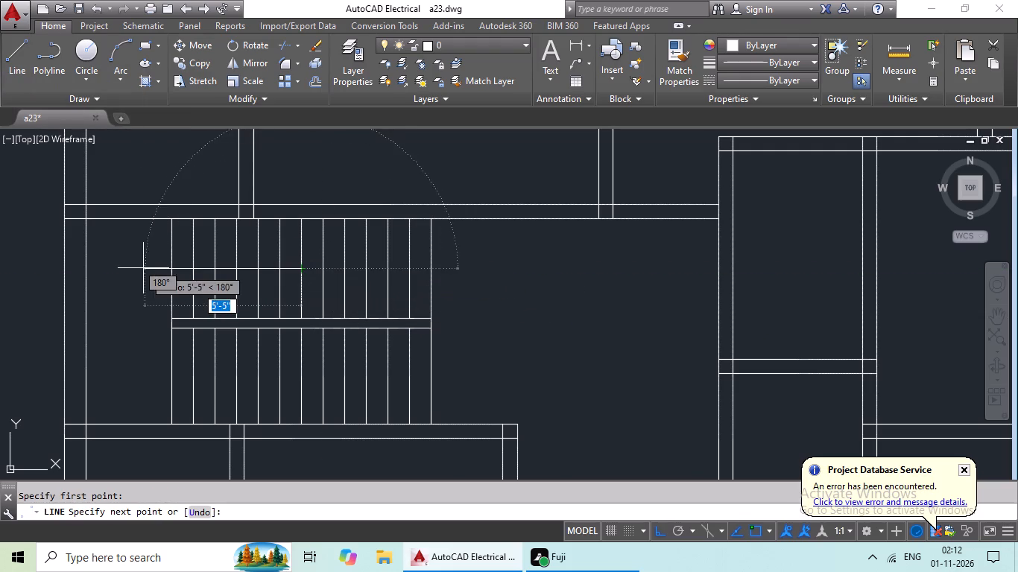
left_click(127, 267)
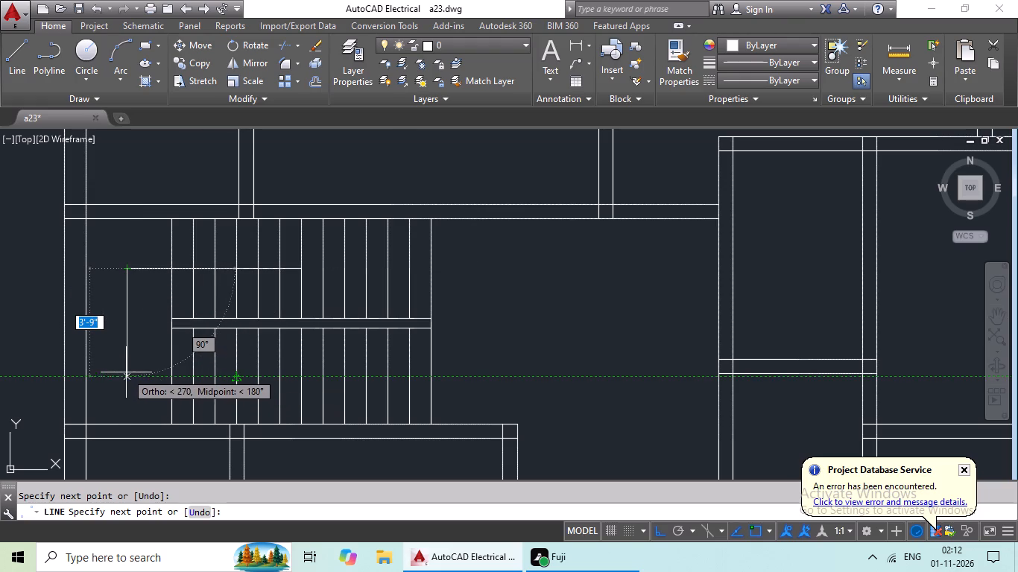
left_click(127, 376)
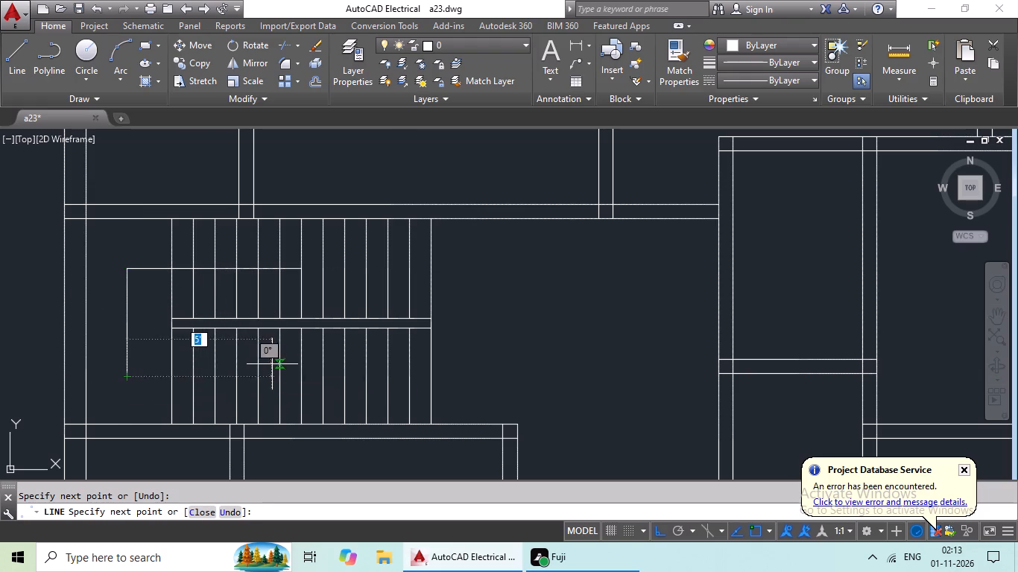
left_click(384, 375)
key("Escape")
key("Escape")
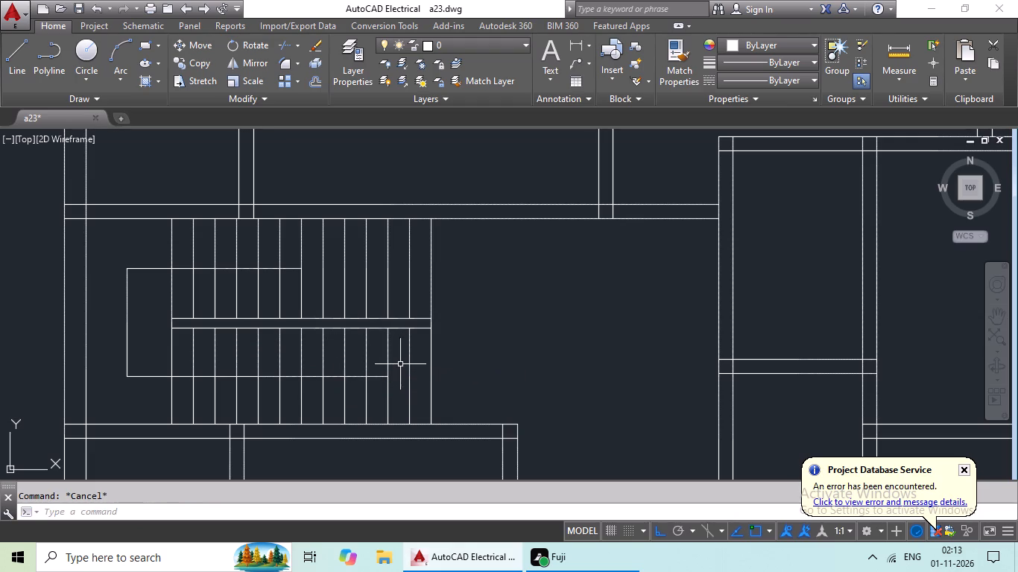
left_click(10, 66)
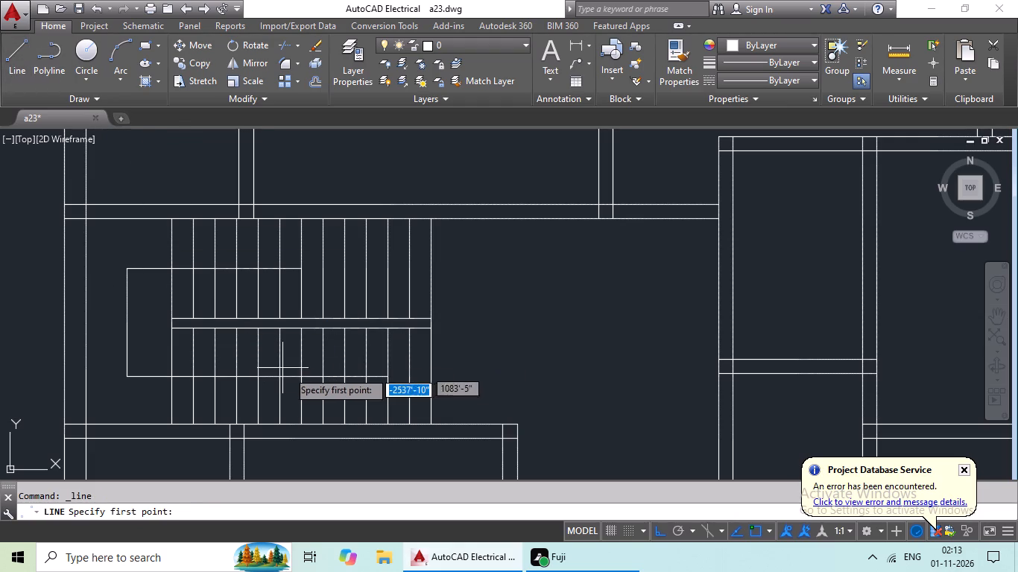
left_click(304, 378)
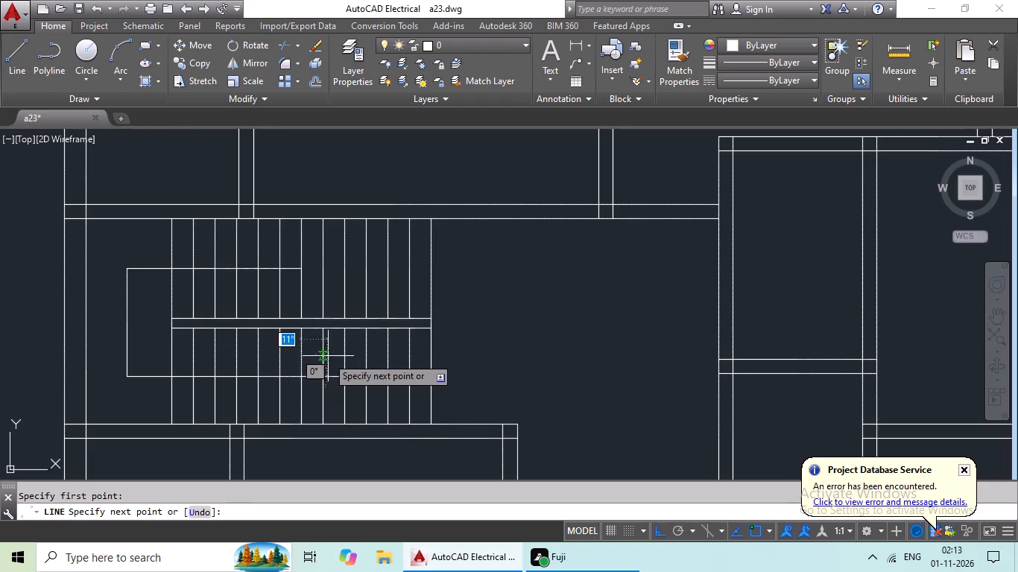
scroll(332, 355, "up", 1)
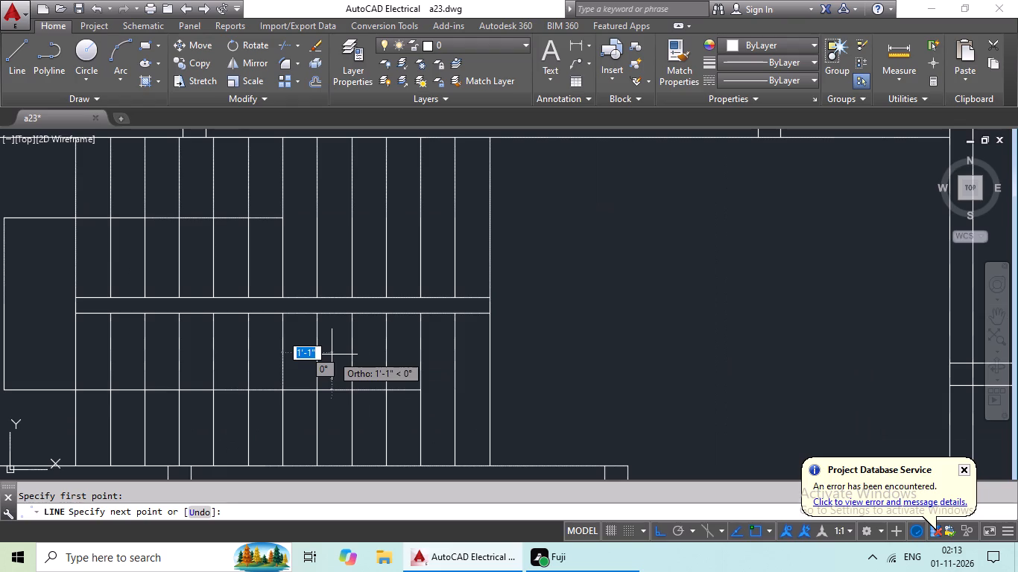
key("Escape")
Draw a west-pointing arrowhead on the south flight's path: two lines from the eighth tread line fanning out to the ninth.
left_click(26, 63)
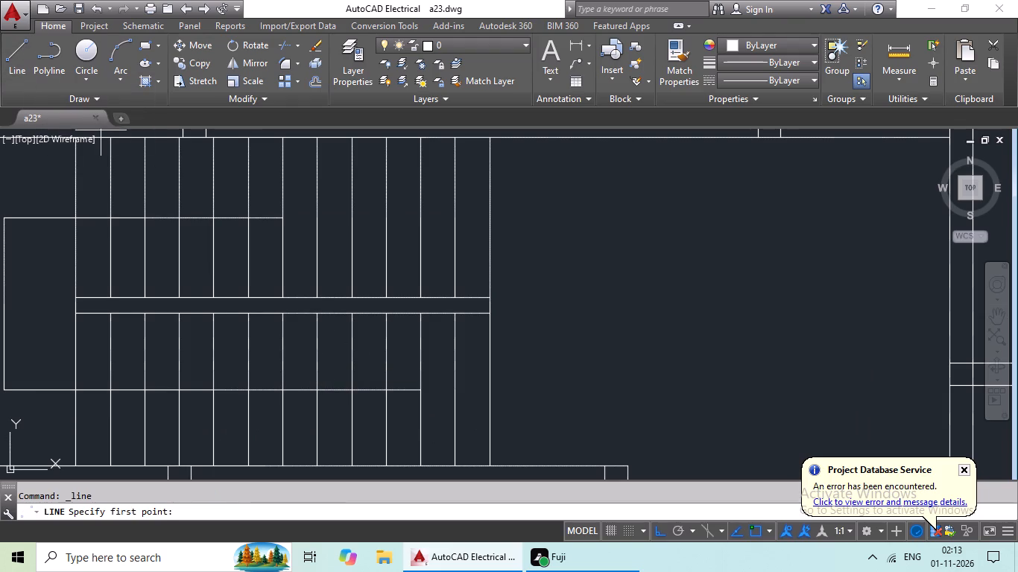
left_click(320, 391)
left_click(352, 366)
key("Escape")
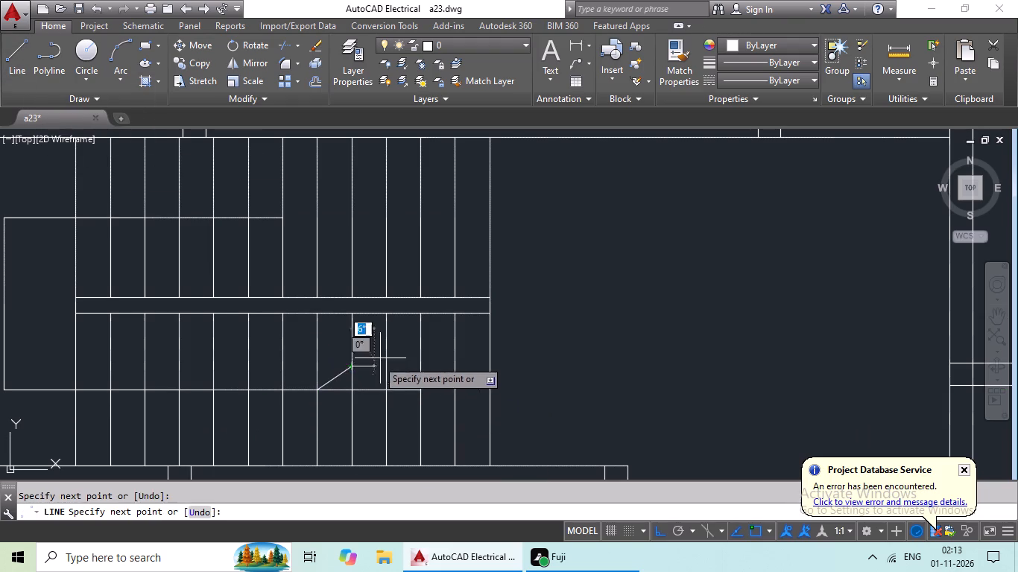
key("Escape")
left_click_drag(13, 68, 16, 77)
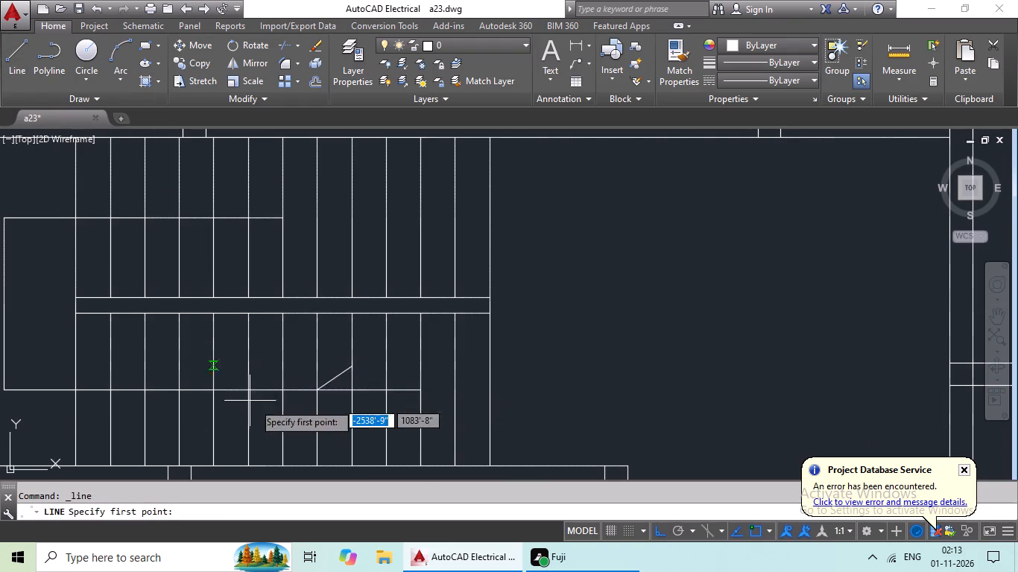
left_click(317, 390)
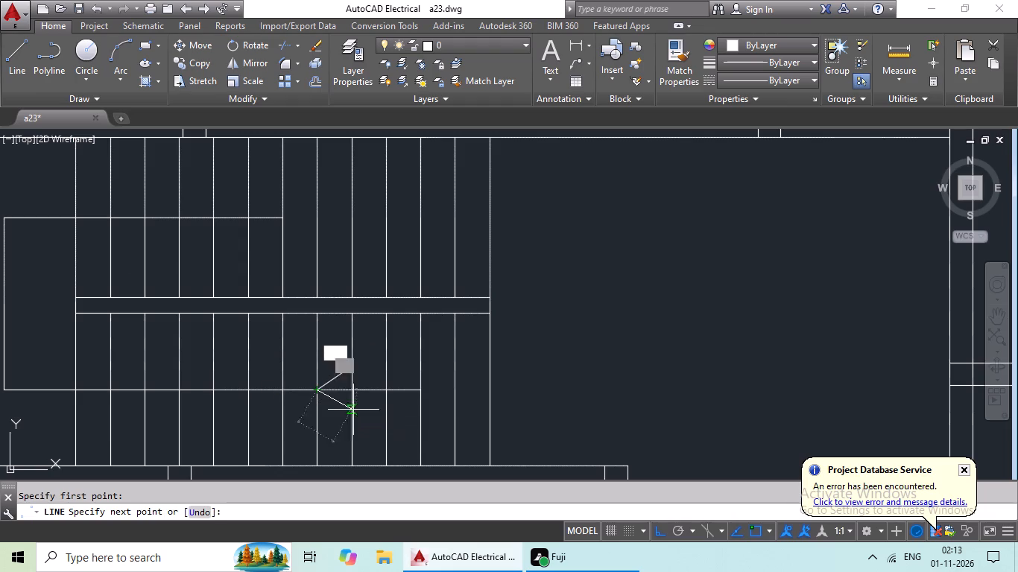
left_click(352, 402)
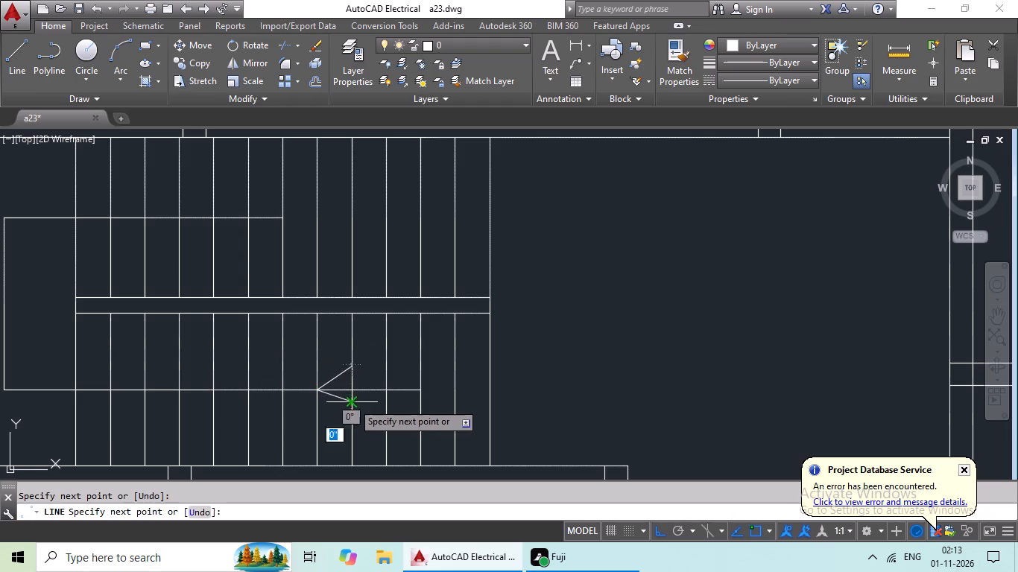
key("Escape")
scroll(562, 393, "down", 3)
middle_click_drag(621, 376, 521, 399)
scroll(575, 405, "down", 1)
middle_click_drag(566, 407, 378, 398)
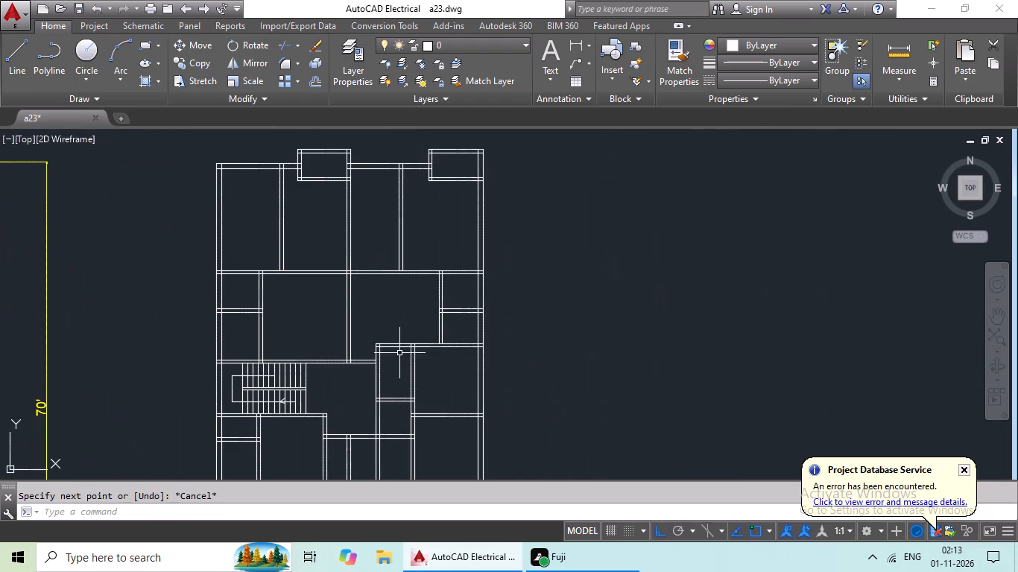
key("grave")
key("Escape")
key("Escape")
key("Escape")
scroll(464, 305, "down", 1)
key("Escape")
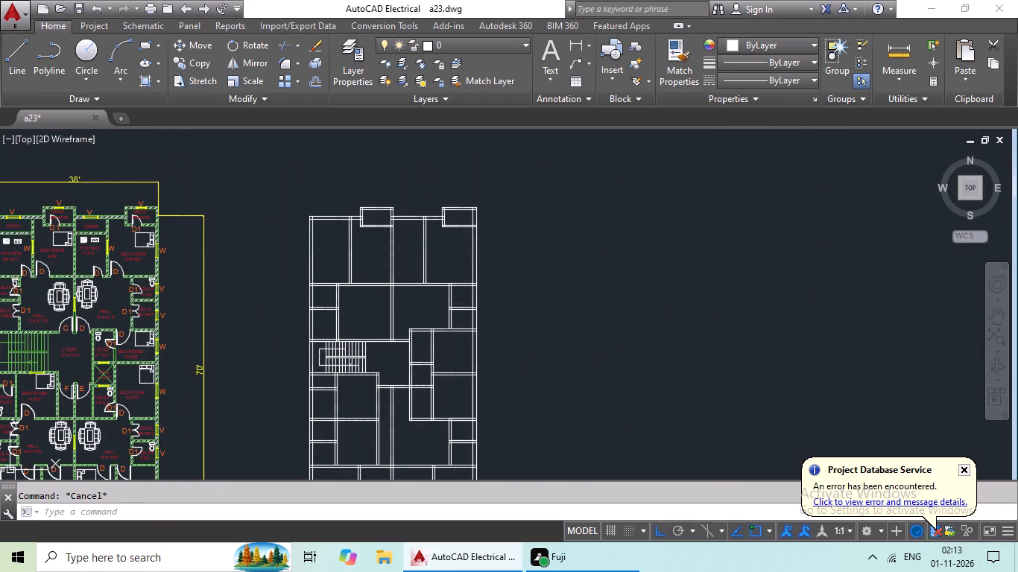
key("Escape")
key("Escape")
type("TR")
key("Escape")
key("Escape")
Trim away the east exterior wall's inner line where it runs through the northeast projecting room.
type("TR")
key("space")
key("space")
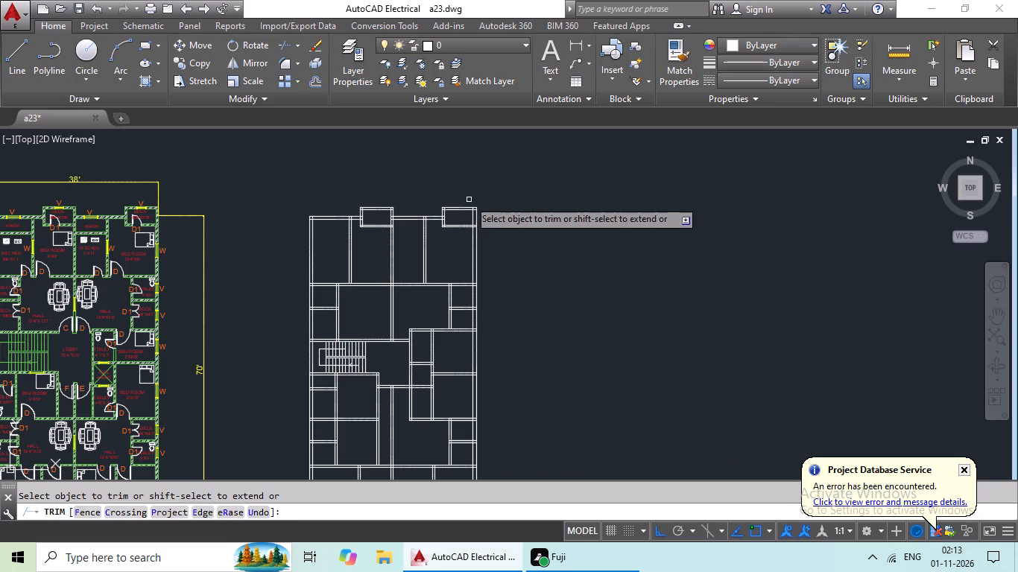
scroll(496, 224, "up", 3)
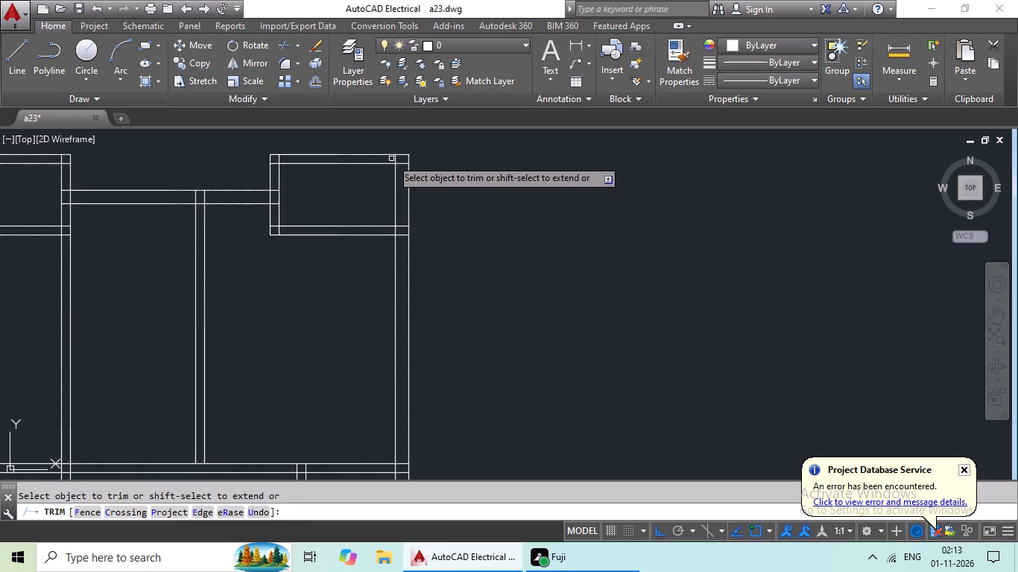
scroll(393, 157, "up", 2)
left_click(396, 160)
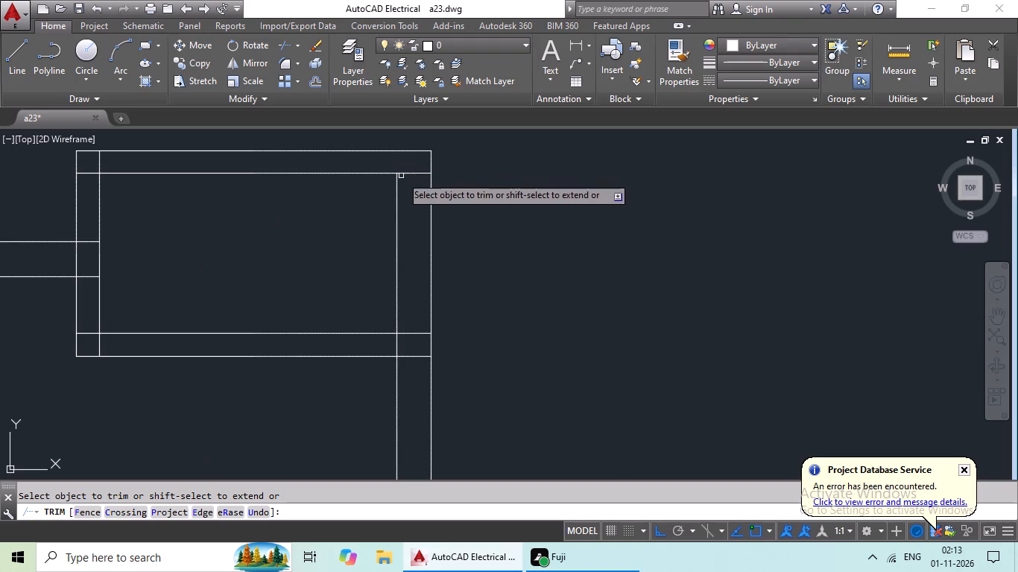
left_click(395, 255)
left_click_drag(396, 344, 426, 339)
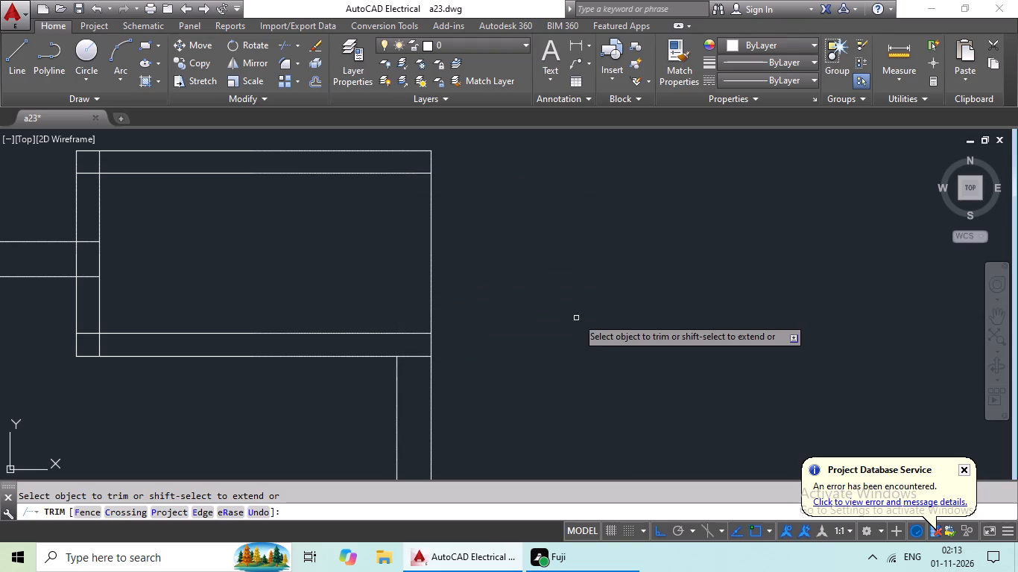
key("Escape")
key("Escape")
Offset the outer east wall line 6" inward at the northeast projecting room.
key("o")
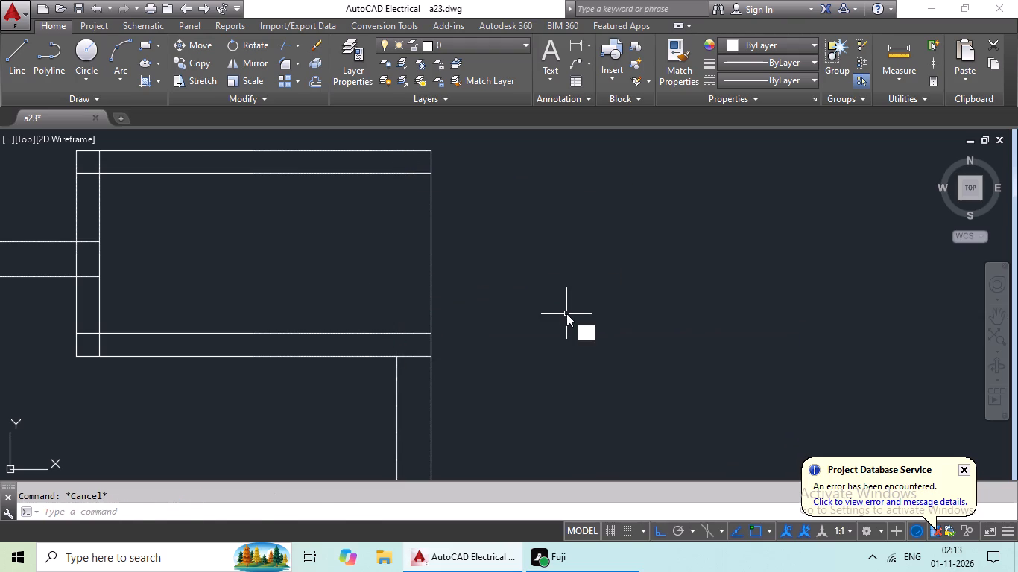
key("Return")
type("6\"")
key("Return")
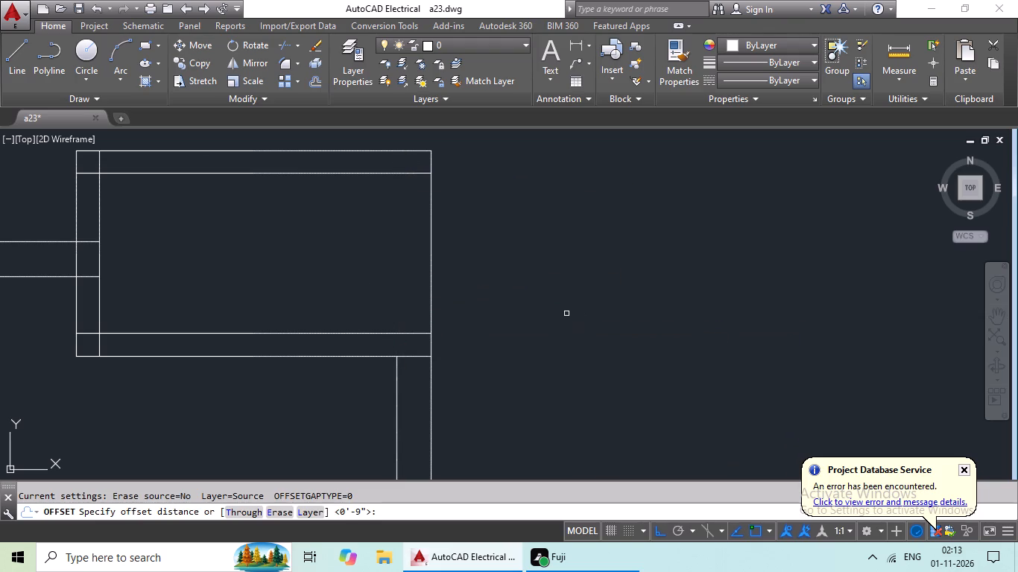
left_click_drag(431, 225, 404, 240)
left_click(404, 240)
scroll(409, 244, "down", 1)
key("Escape")
key("Escape")
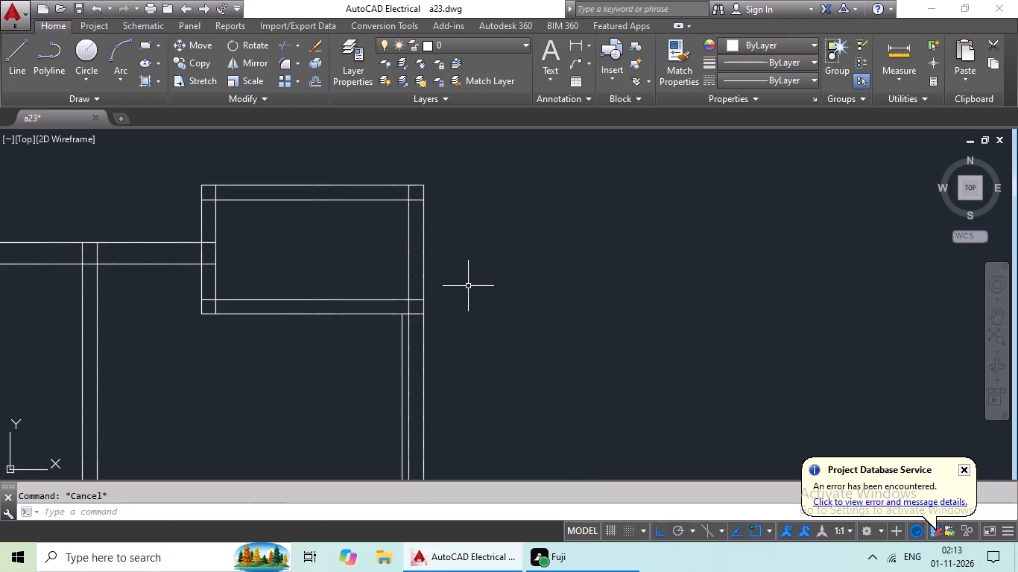
Trim the new 6" offset line below the northeast projecting room's south wall.
type("TR")
key("space")
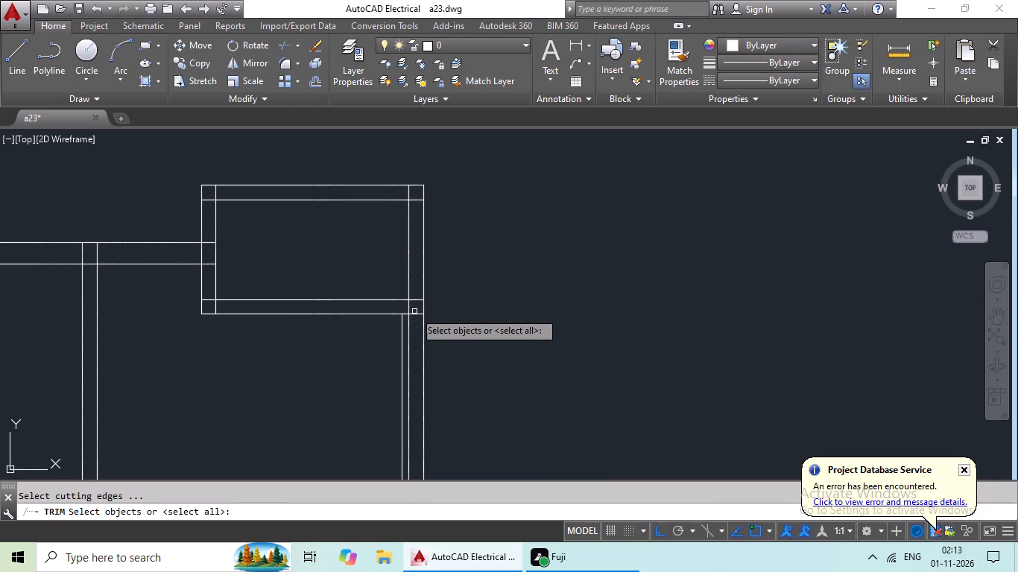
scroll(414, 311, "up", 1)
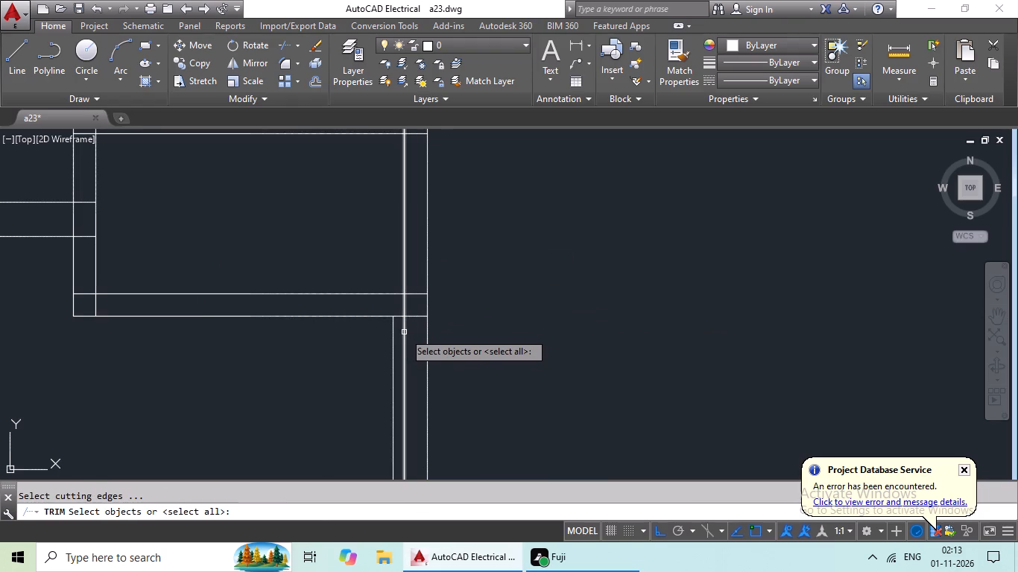
key("space")
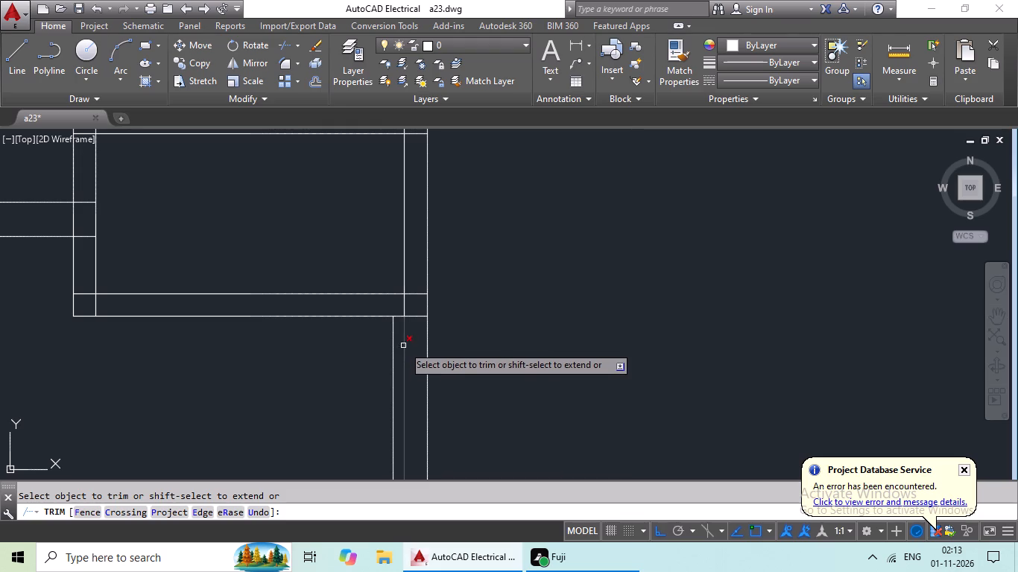
left_click(403, 345)
scroll(466, 314, "down", 4)
middle_click_drag(488, 330, 501, 284)
scroll(516, 302, "down", 1)
middle_click_drag(516, 303, 513, 247)
scroll(519, 276, "down", 2)
middle_click_drag(520, 282, 492, 308)
key("Escape")
key("Escape")
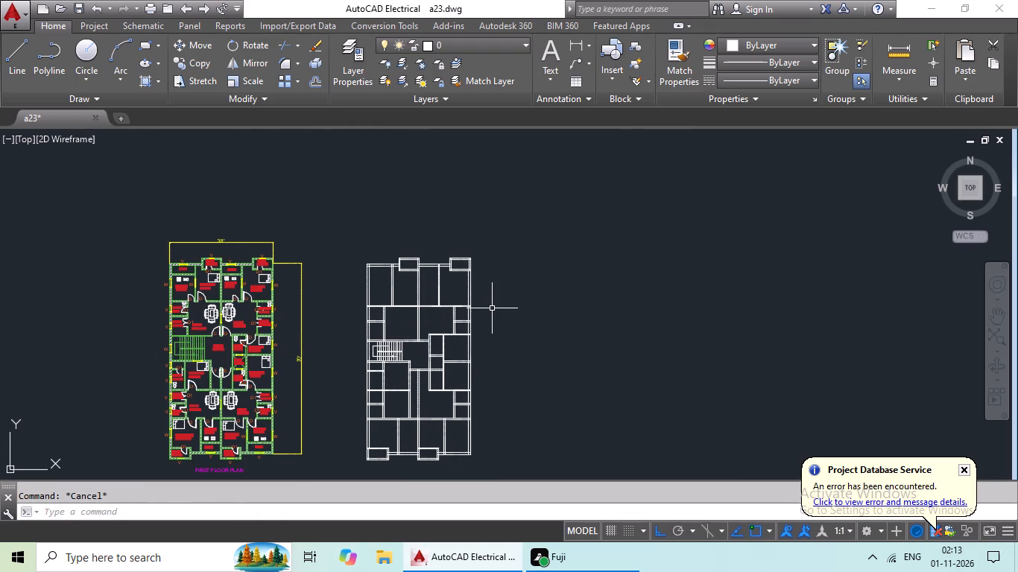
Trim the overlapping wall lines at the southeast corner of the northeast projecting room, undoing the first trimming attempt.
key("t")
type("R")
key("space")
key("space")
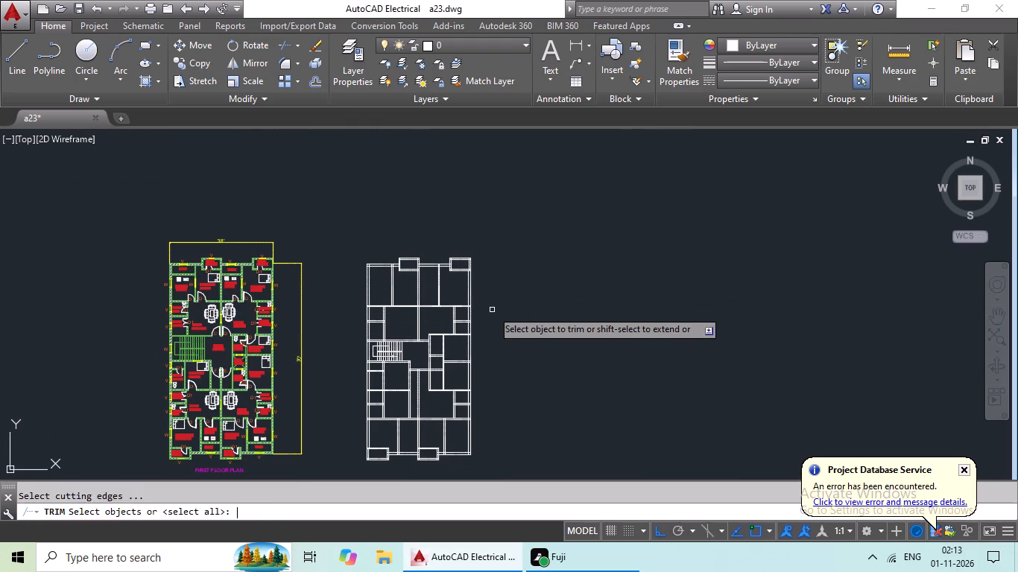
scroll(477, 260, "up", 5)
scroll(393, 358, "up", 3)
left_click_drag(390, 299, 391, 299)
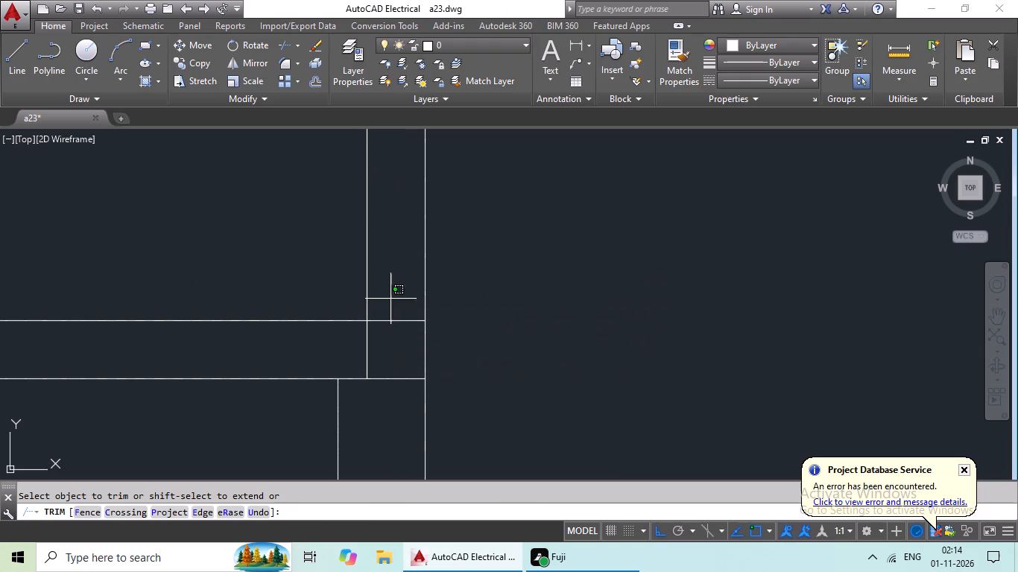
left_click_drag(391, 299, 345, 437)
left_click_drag(347, 433, 356, 428)
key("ctrl+z")
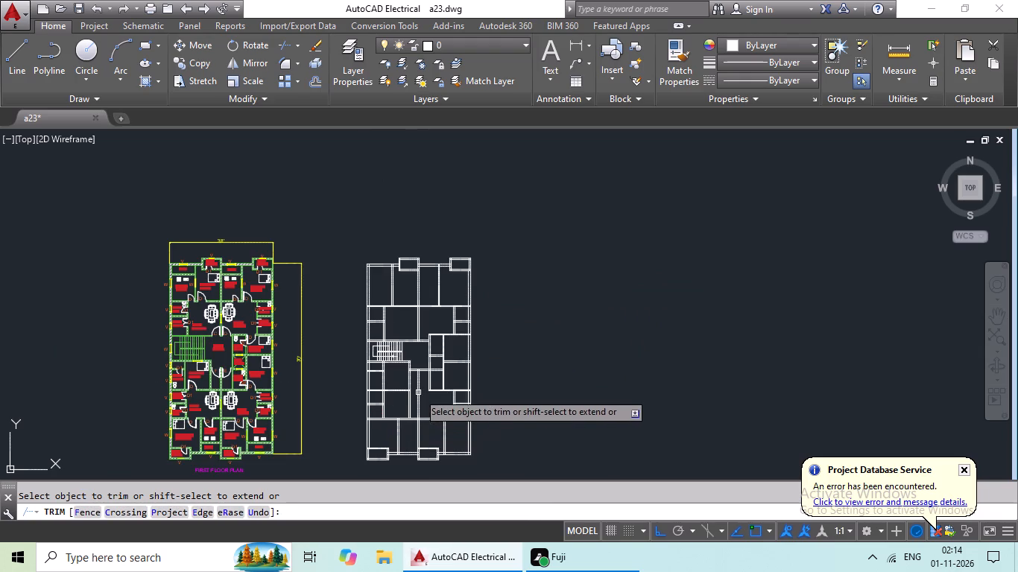
scroll(476, 262, "up", 4)
scroll(420, 315, "up", 1)
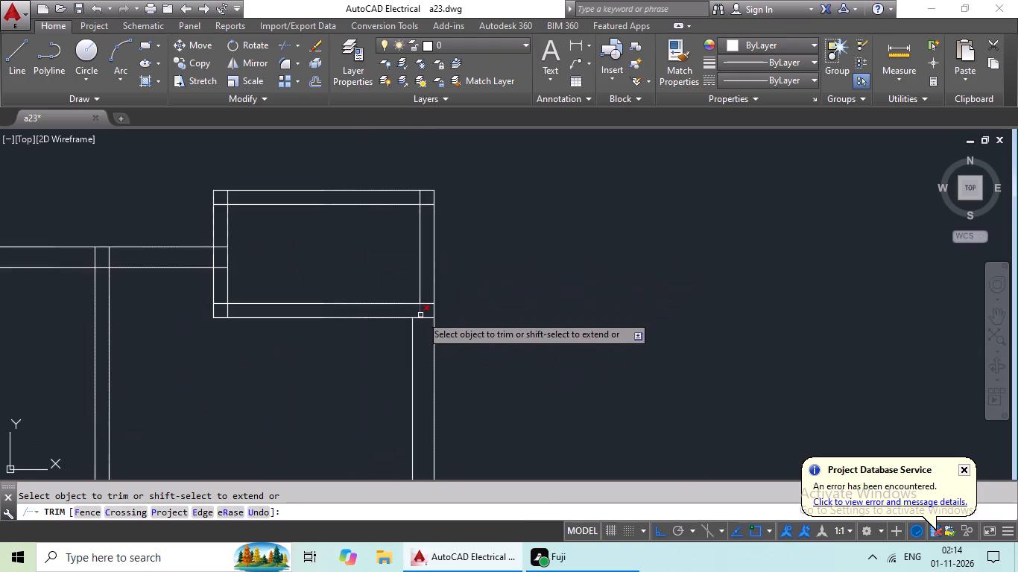
scroll(431, 310, "up", 4)
left_click_drag(422, 255, 382, 371)
left_click_drag(381, 374, 378, 385)
left_click_drag(393, 308, 334, 350)
left_click_drag(334, 350, 348, 337)
left_click(352, 327)
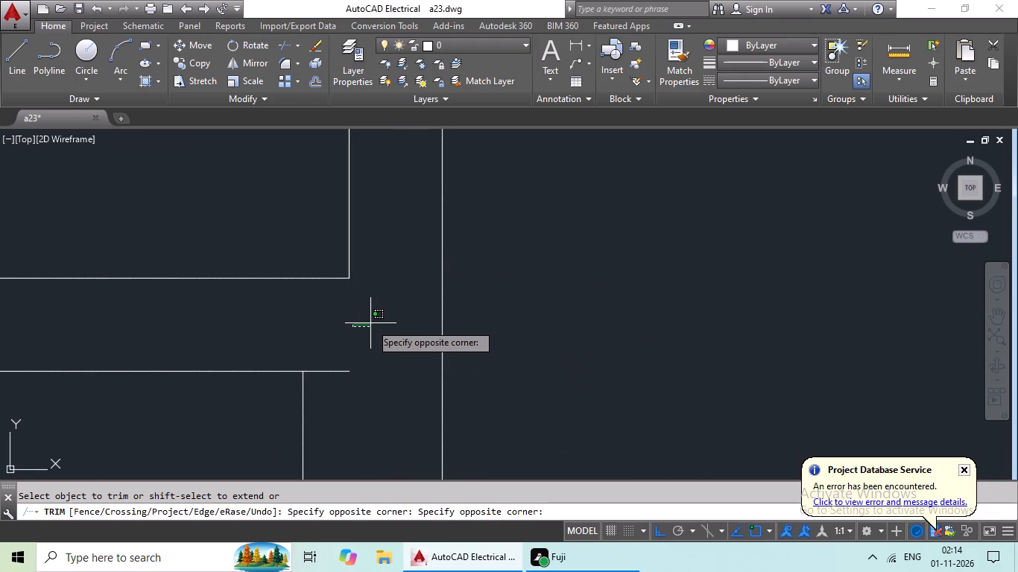
left_click(355, 359)
left_click_drag(349, 342, 337, 401)
left_click(337, 401)
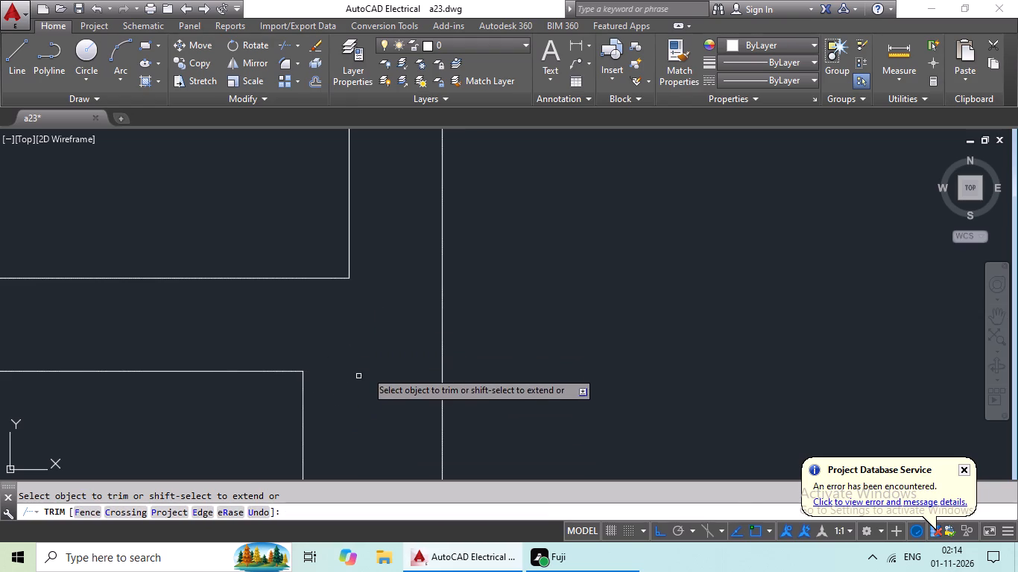
Trim the overlapping wall lines at the southwest corner of the northeast projecting room.
scroll(379, 357, "down", 3)
middle_click_drag(336, 359, 568, 365)
scroll(300, 355, "up", 4)
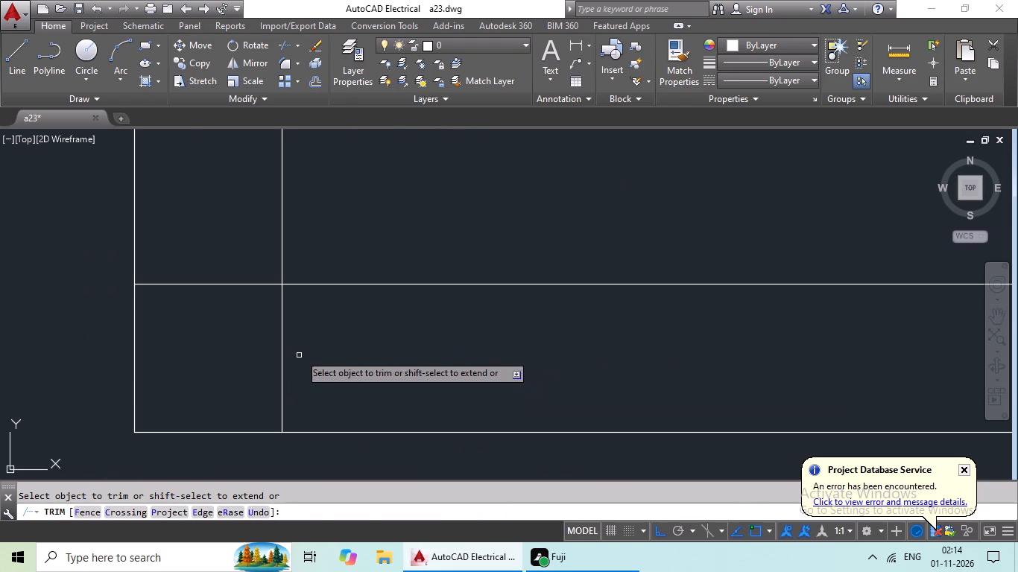
left_click_drag(381, 332, 274, 360)
left_click(268, 364)
left_click_drag(257, 239, 212, 348)
left_click_drag(211, 345, 219, 343)
Trim the overlapping lines where the north exterior wall meets the northeast projecting room's west wall.
scroll(305, 325, "down", 4)
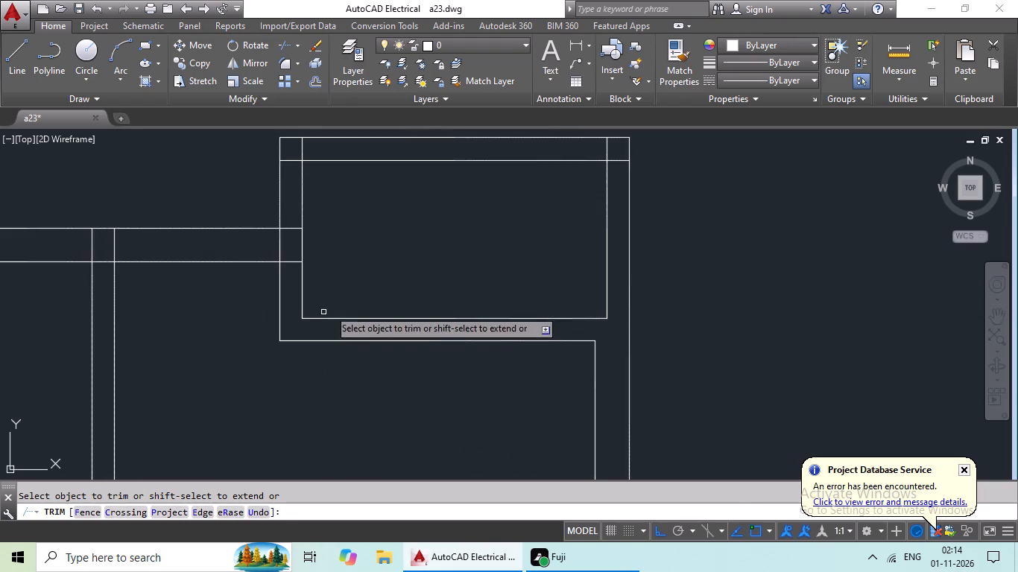
middle_click_drag(415, 250, 388, 336)
scroll(258, 321, "up", 4)
scroll(288, 255, "down", 2)
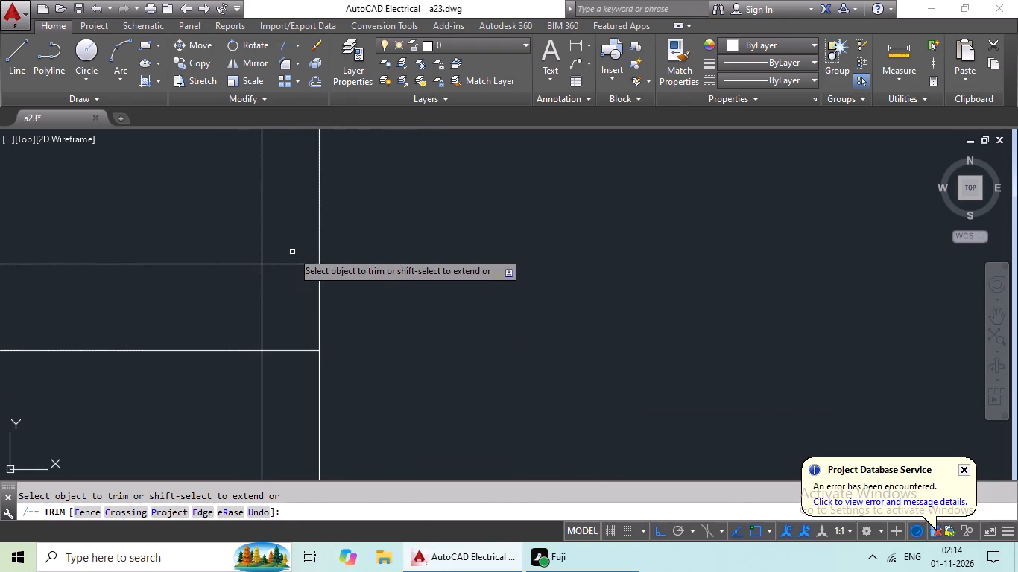
left_click_drag(292, 252, 279, 397)
left_click_drag(279, 397, 285, 380)
left_click_drag(289, 279, 224, 313)
left_click_drag(224, 313, 241, 314)
Trim the overlapping wall lines at the northeast corner of the northeast projecting room.
scroll(402, 322, "down", 3)
middle_click_drag(413, 319, 330, 354)
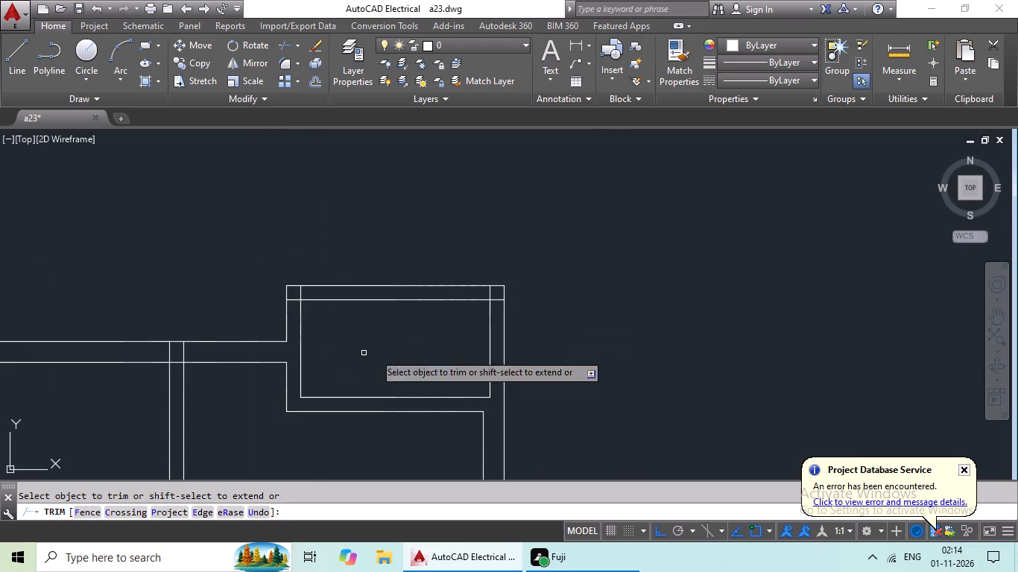
scroll(493, 299, "up", 4)
left_click_drag(523, 267, 497, 375)
left_click_drag(497, 375, 497, 343)
left_click_drag(496, 234, 377, 284)
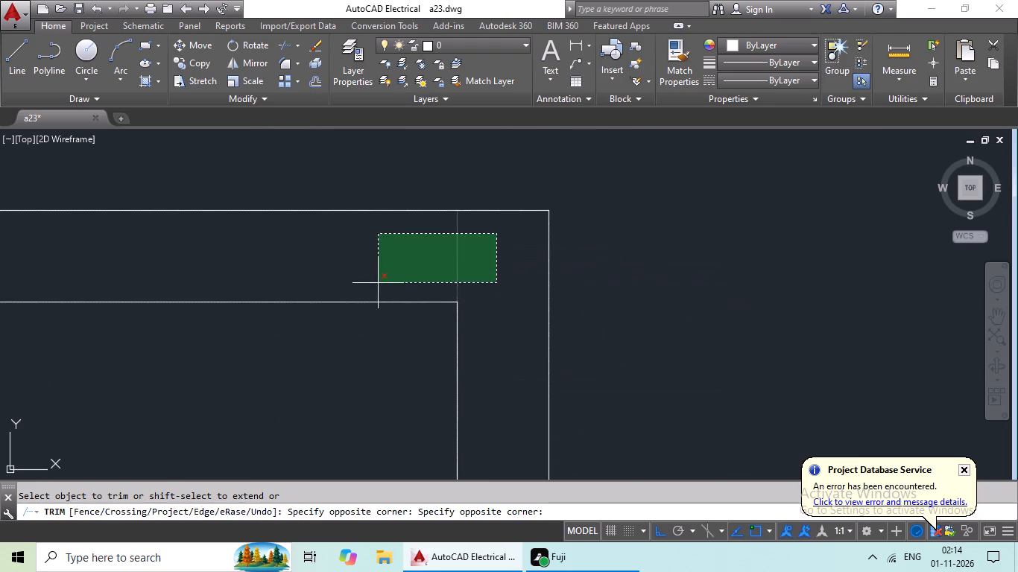
left_click_drag(377, 284, 376, 284)
left_click_drag(376, 284, 389, 282)
Trim the overlapping wall lines at the northwest corner of the northeast projecting room.
scroll(466, 262, "down", 4)
middle_click_drag(397, 313, 586, 351)
scroll(459, 301, "up", 2)
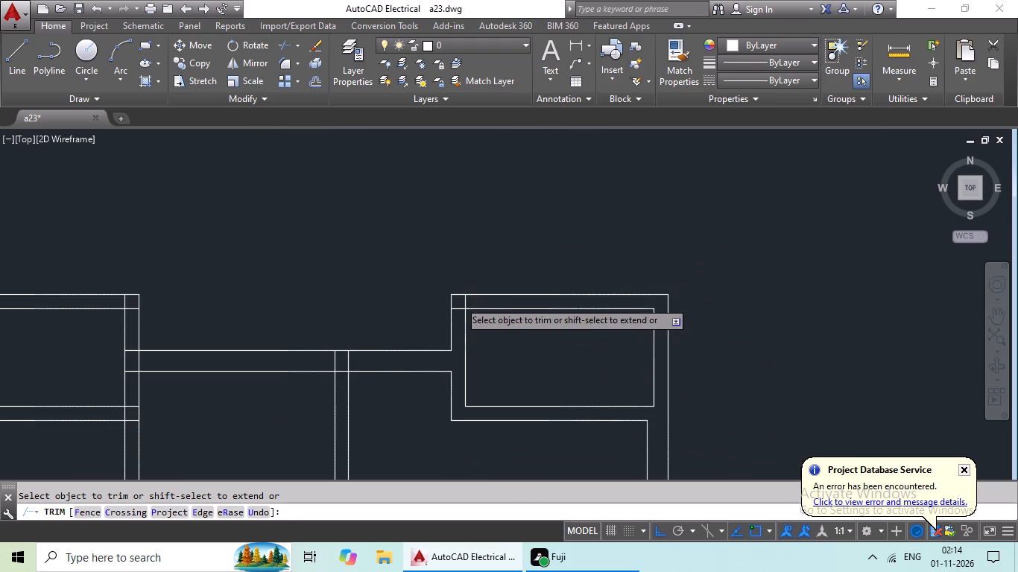
scroll(459, 301, "up", 2)
left_click_drag(570, 276, 484, 313)
left_click_drag(487, 296, 452, 383)
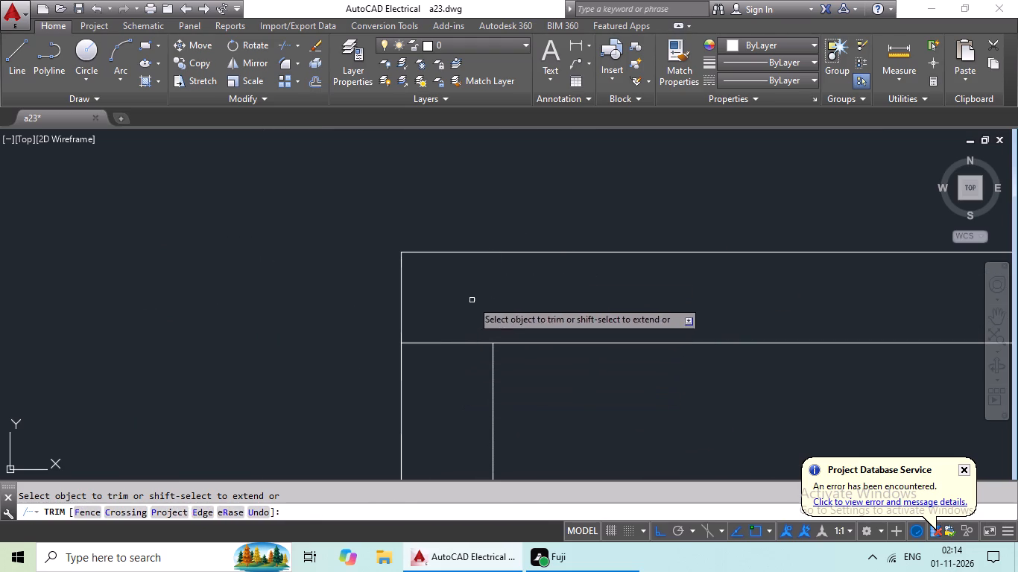
left_click_drag(472, 302, 443, 373)
left_click_drag(443, 373, 465, 351)
Trim the overlapping lines where the eastern kitchen-bedroom partition meets the north exterior wall.
scroll(498, 326, "down", 4)
middle_click_drag(537, 364, 597, 309)
scroll(453, 339, "up", 4)
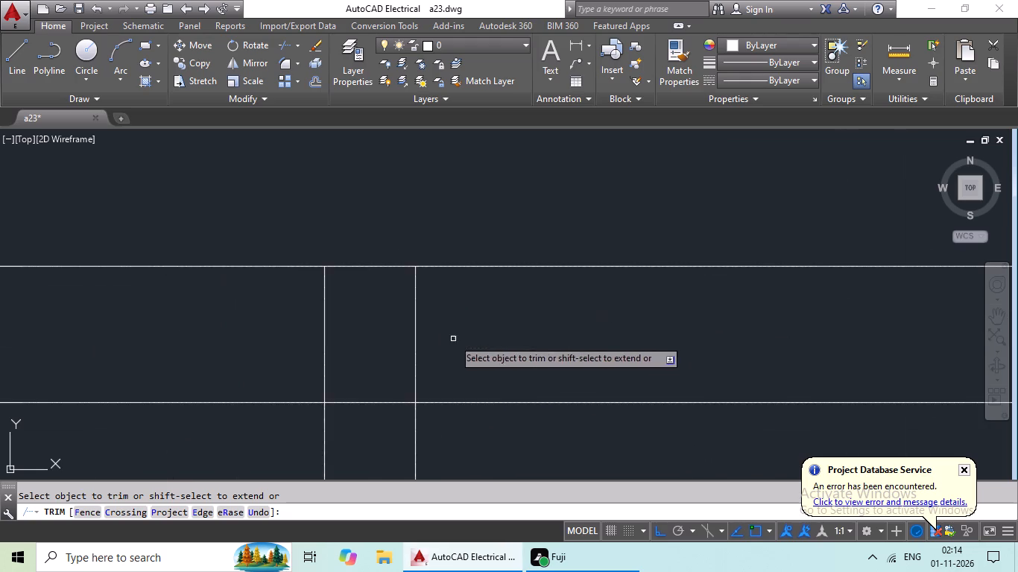
left_click_drag(490, 316, 276, 366)
left_click_drag(276, 366, 290, 363)
left_click_drag(374, 355, 347, 430)
left_click_drag(349, 428, 396, 403)
Trim the overlapping wall lines at the southeast corner of the northwest projecting room, where it meets the central wall.
scroll(472, 351, "down", 3)
middle_click_drag(361, 393, 657, 316)
scroll(417, 358, "up", 3)
left_click_drag(408, 270, 376, 428)
left_click_drag(376, 428, 388, 394)
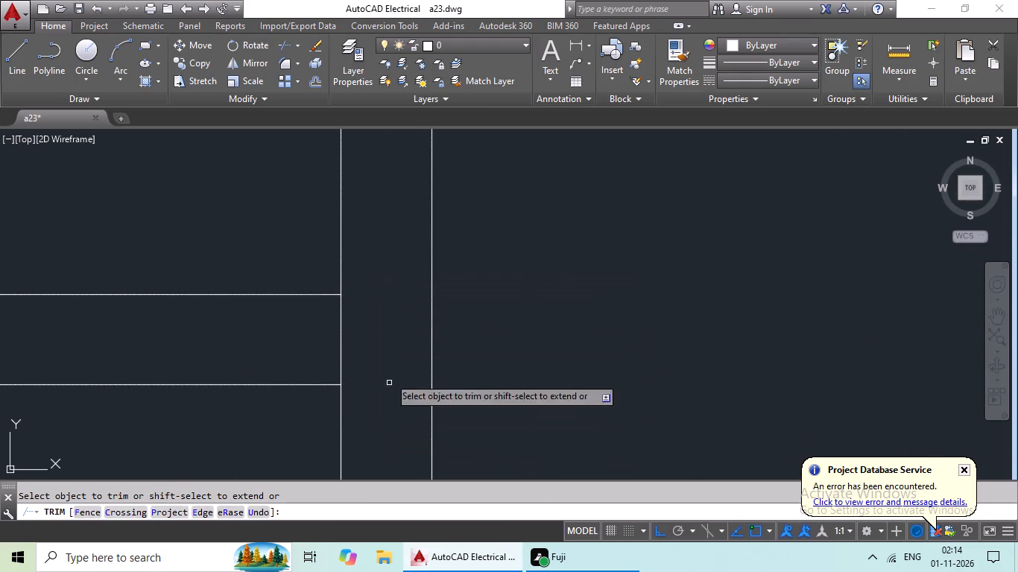
left_click_drag(395, 312, 314, 343)
left_click_drag(314, 343, 326, 343)
Trim the overlapping lines where the north exterior wall meets the northwest projecting room's east wall.
scroll(381, 328, "down", 3)
middle_click_drag(462, 296, 428, 387)
scroll(354, 337, "up", 2)
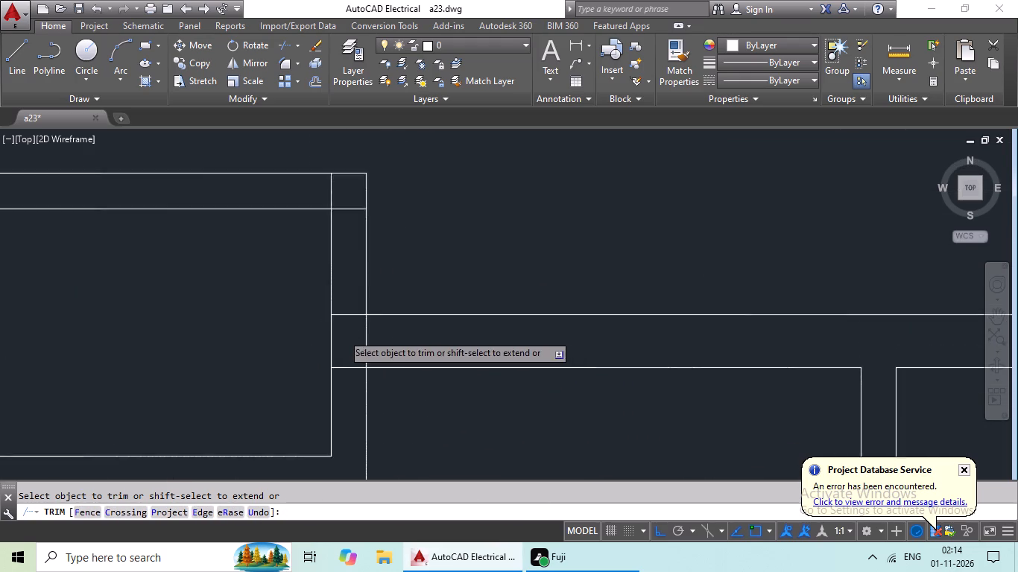
scroll(342, 334, "up", 1)
left_click_drag(501, 292, 372, 366)
left_click(371, 367)
left_click_drag(388, 230, 340, 412)
left_click_drag(338, 418, 338, 426)
left_click_drag(371, 364, 350, 454)
left_click_drag(350, 454, 357, 444)
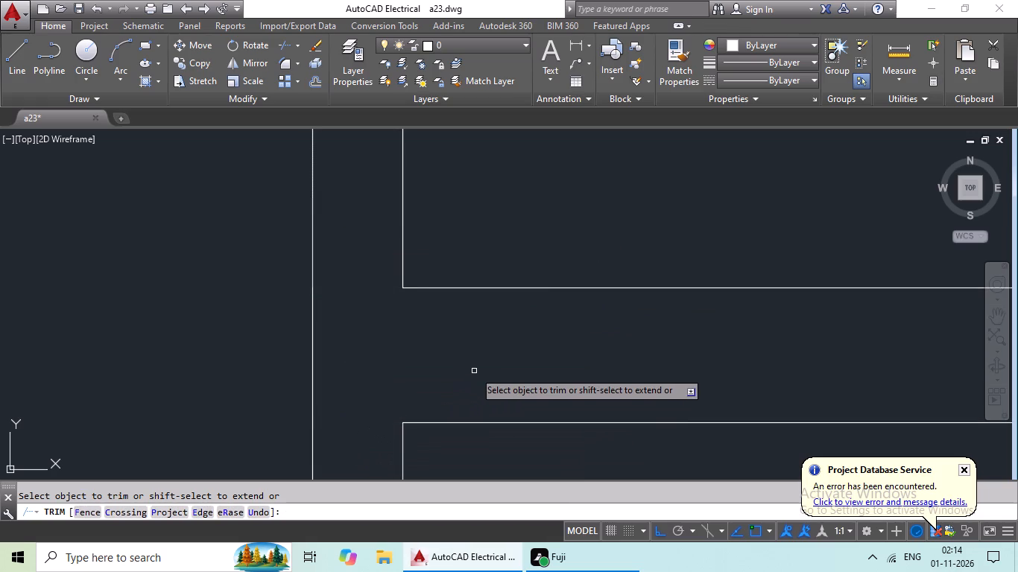
Trim the overlapping wall lines at the northeast corner of the northwest projecting room.
scroll(507, 357, "down", 3)
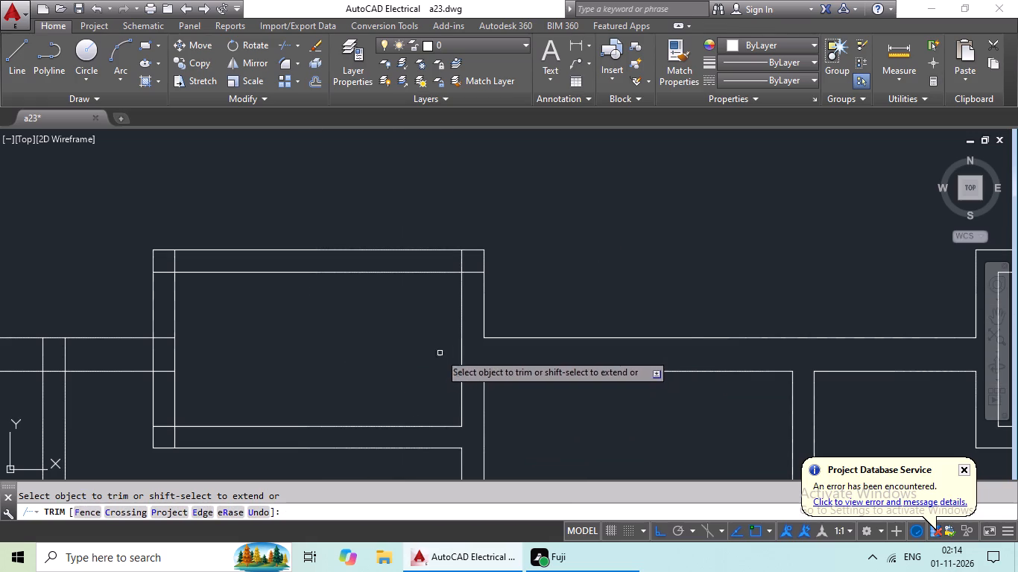
scroll(467, 270, "up", 4)
left_click_drag(480, 244, 446, 350)
left_click_drag(446, 350, 450, 332)
left_click_drag(468, 229, 345, 258)
left_click_drag(345, 258, 367, 254)
Trim the overlapping wall lines at the northwest corner of the northwest projecting room.
scroll(490, 234, "down", 3)
middle_click_drag(336, 304, 712, 330)
scroll(391, 247, "up", 3)
left_click_drag(464, 241, 377, 277)
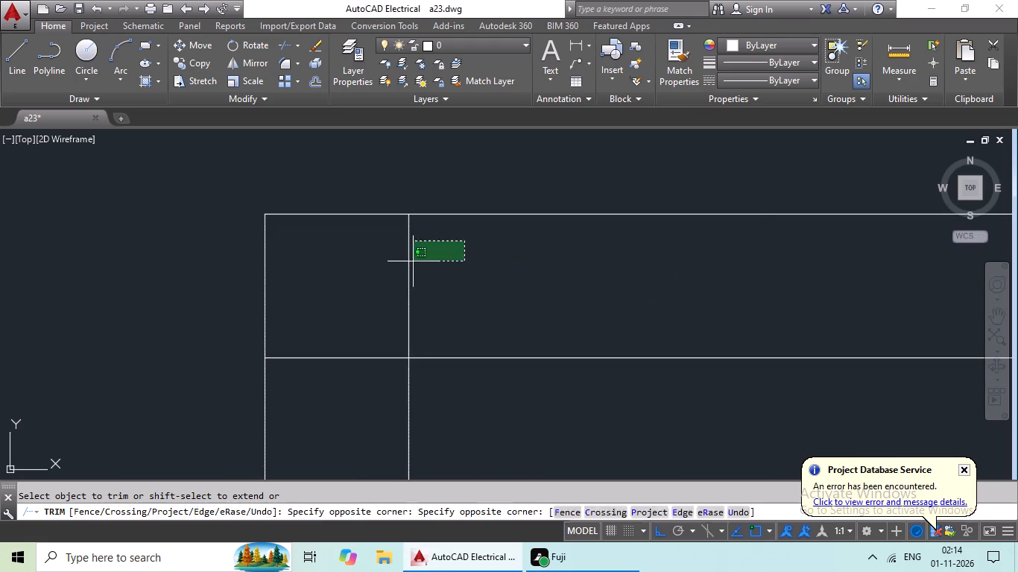
left_click_drag(377, 277, 335, 305)
left_click_drag(335, 305, 347, 290)
left_click_drag(364, 264, 312, 416)
left_click_drag(314, 407, 359, 370)
Trim the overlapping lines where the north exterior wall meets the northwest projecting room's west wall.
scroll(405, 320, "down", 3)
middle_click_drag(401, 346, 446, 223)
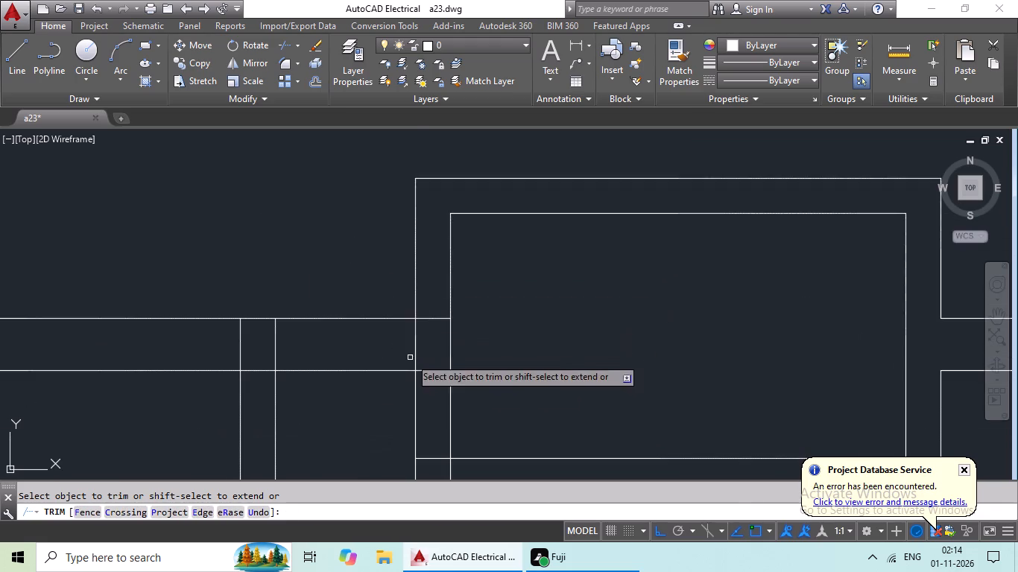
scroll(415, 360, "up", 2)
left_click_drag(458, 230, 415, 445)
left_click_drag(415, 442, 423, 432)
left_click_drag(460, 324, 360, 353)
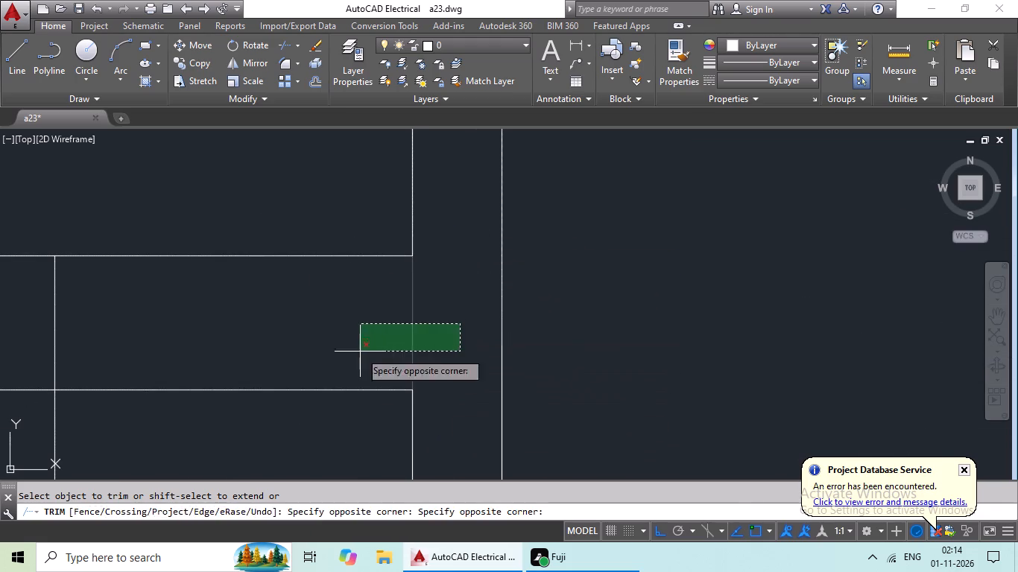
left_click_drag(360, 352, 379, 343)
Trim the overlapping wall lines at the southwest corner of the northwest projecting room.
scroll(468, 307, "down", 3)
middle_click_drag(537, 359, 534, 302)
scroll(486, 346, "up", 4)
left_click_drag(522, 311, 491, 324)
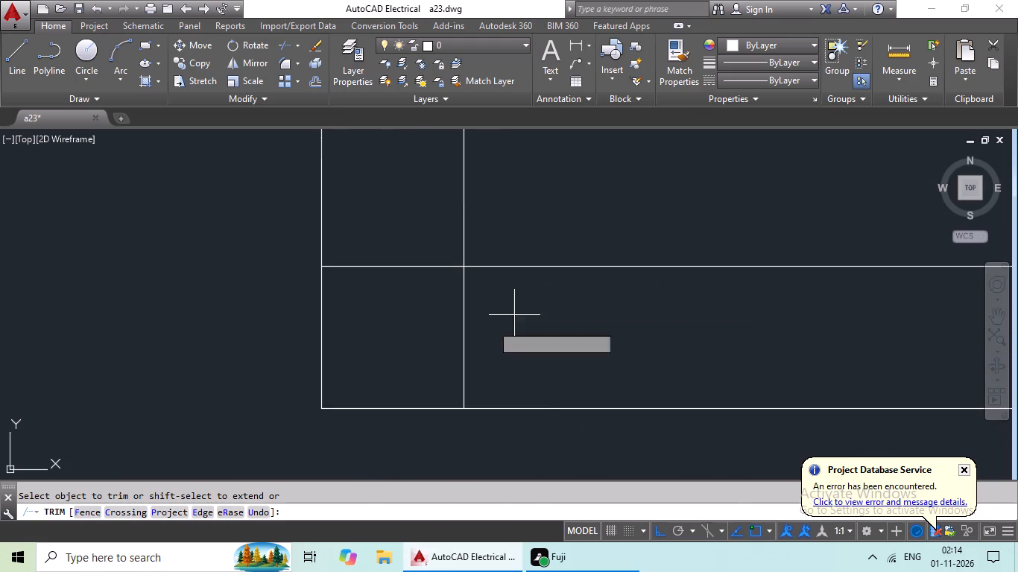
left_click_drag(491, 324, 402, 360)
left_click_drag(402, 360, 402, 353)
left_click_drag(407, 224, 390, 317)
left_click(395, 318)
Trim the overlapping lines where the western kitchen-bedroom partition meets the north exterior wall.
scroll(467, 321, "down", 3)
middle_click_drag(376, 333, 568, 364)
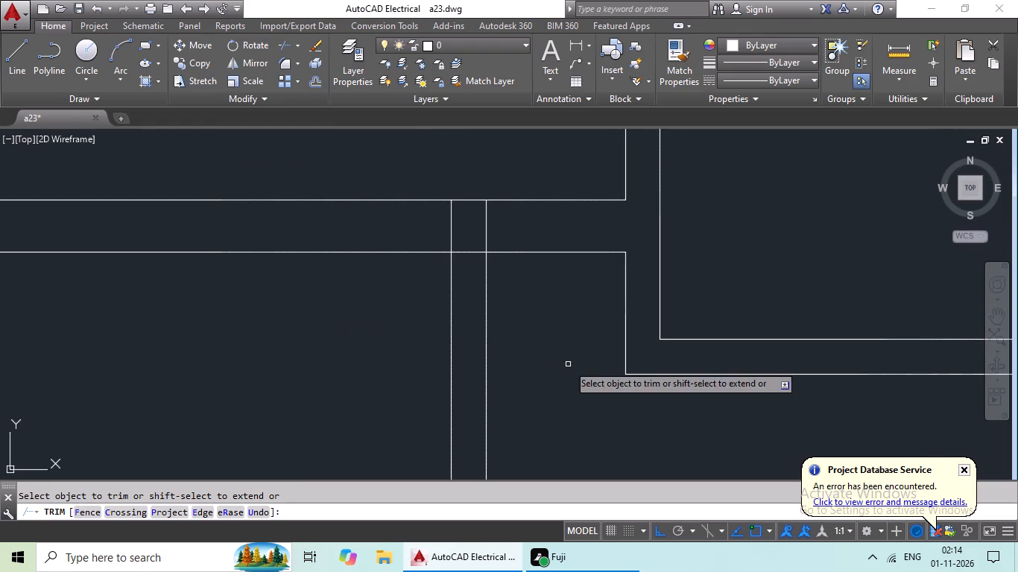
scroll(498, 220, "up", 2)
left_click_drag(557, 217, 318, 267)
left_click(318, 267)
left_click_drag(423, 250, 423, 268)
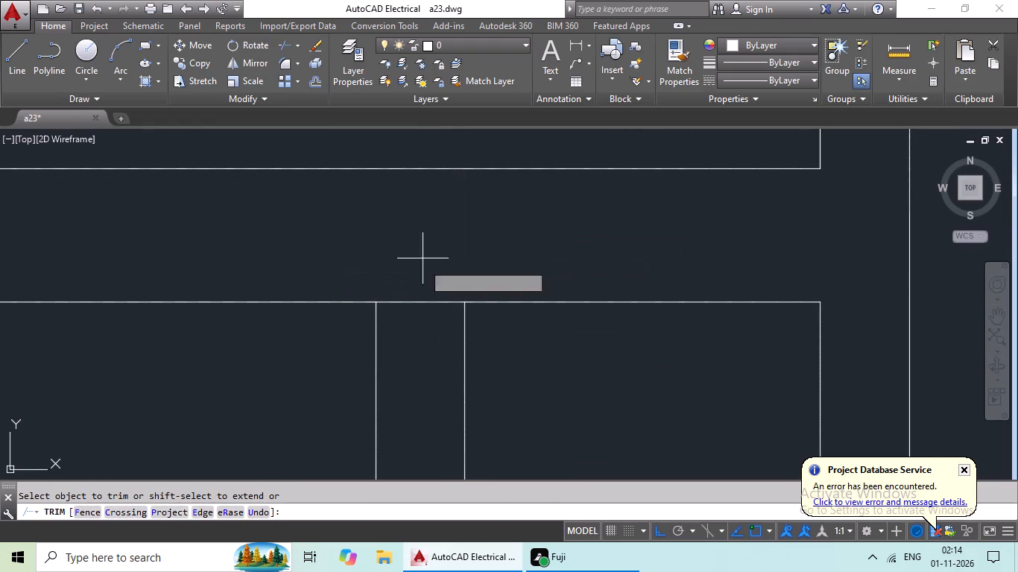
left_click_drag(423, 268, 411, 395)
left_click_drag(418, 384, 437, 373)
Trim the overlapping wall lines at the northwest corner of the building's exterior walls.
scroll(493, 335, "down", 4)
scroll(256, 325, "up", 3)
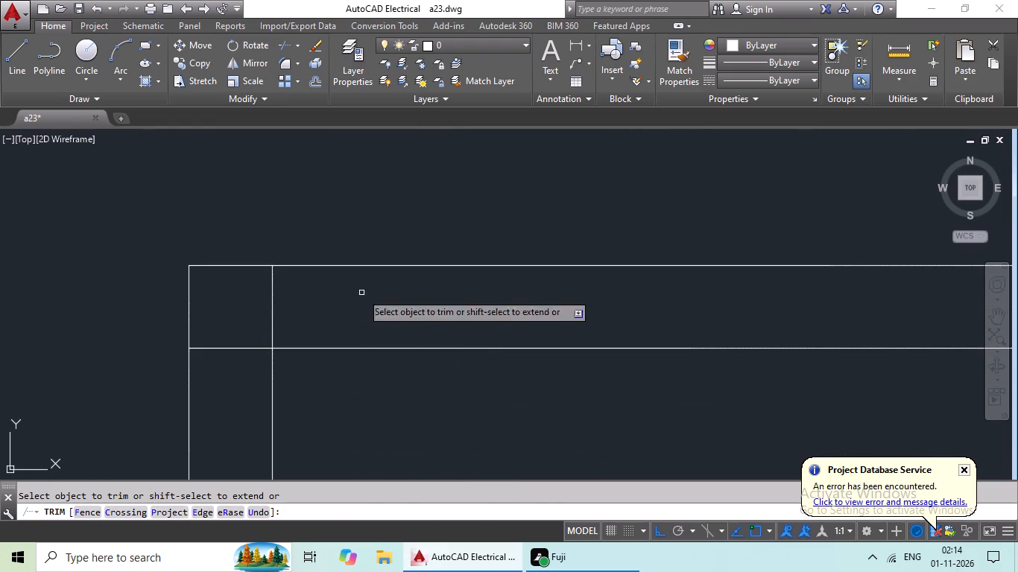
left_click_drag(361, 292, 269, 314)
left_click(265, 317)
left_click_drag(271, 303, 231, 372)
left_click_drag(231, 372, 243, 351)
Trim the overlapping lines where the east-west wall south of the northern bedrooms meets the east exterior wall.
scroll(330, 316, "down", 1)
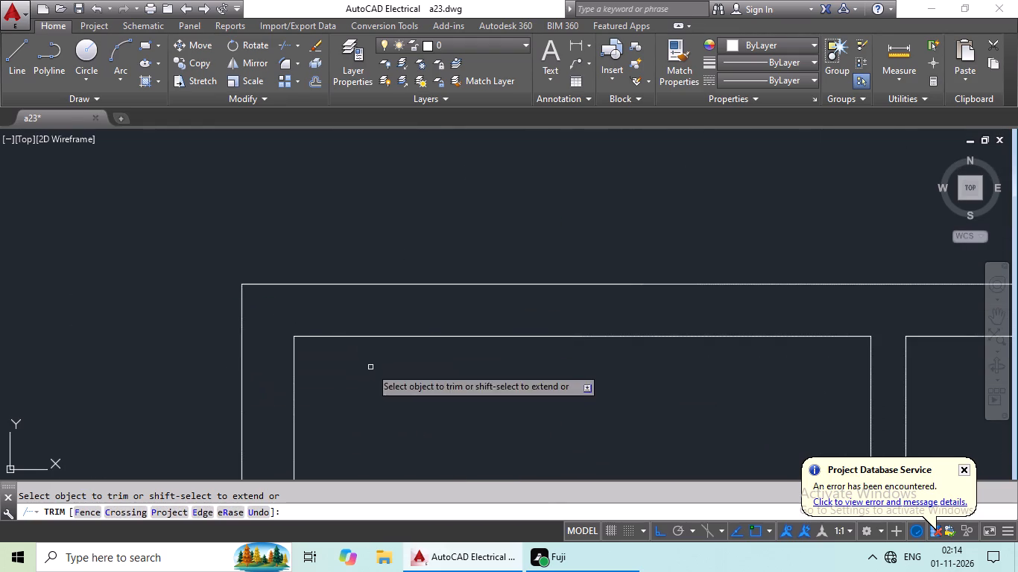
scroll(791, 444, "down", 3)
middle_click_drag(725, 469, 605, 248)
scroll(622, 300, "down", 2)
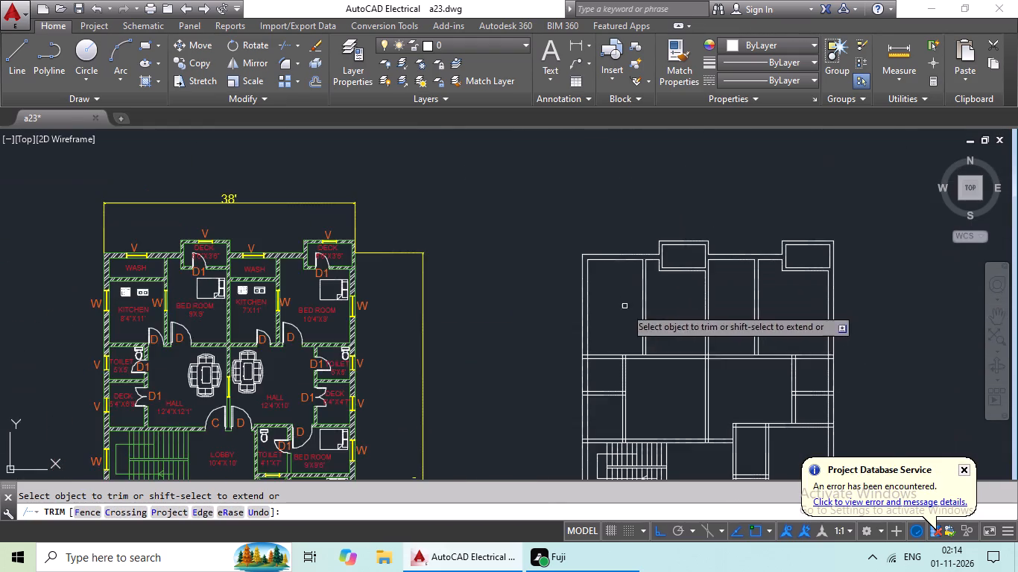
middle_click_drag(677, 332, 522, 299)
scroll(678, 328, "up", 5)
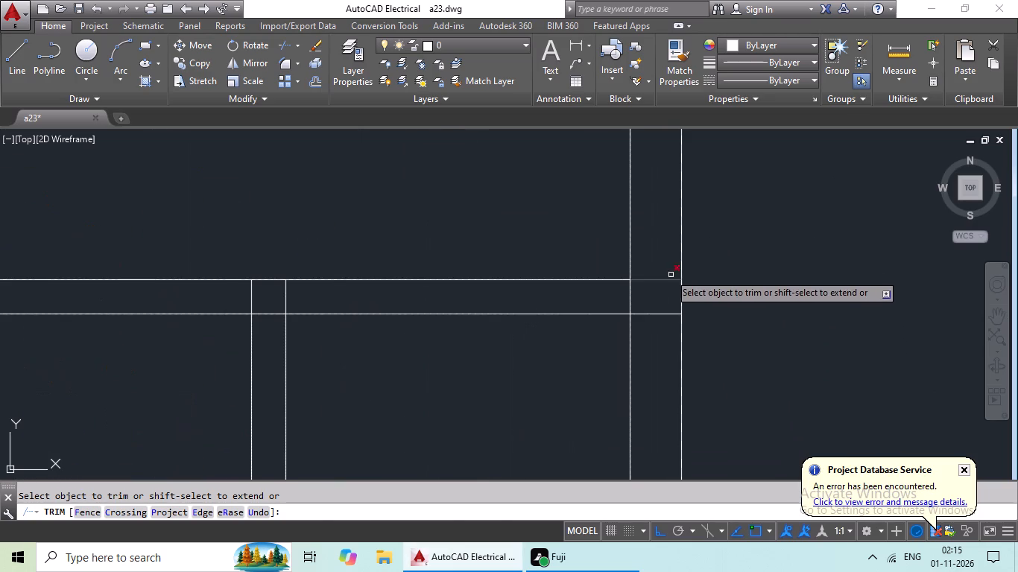
left_click_drag(666, 258, 647, 348)
left_click_drag(647, 348, 654, 328)
left_click_drag(664, 293, 605, 305)
left_click_drag(605, 305, 618, 302)
Trim the overlapping lines where the eastern toilet's west wall meets the east-west wall south of the northern bedrooms.
scroll(652, 294, "down", 1)
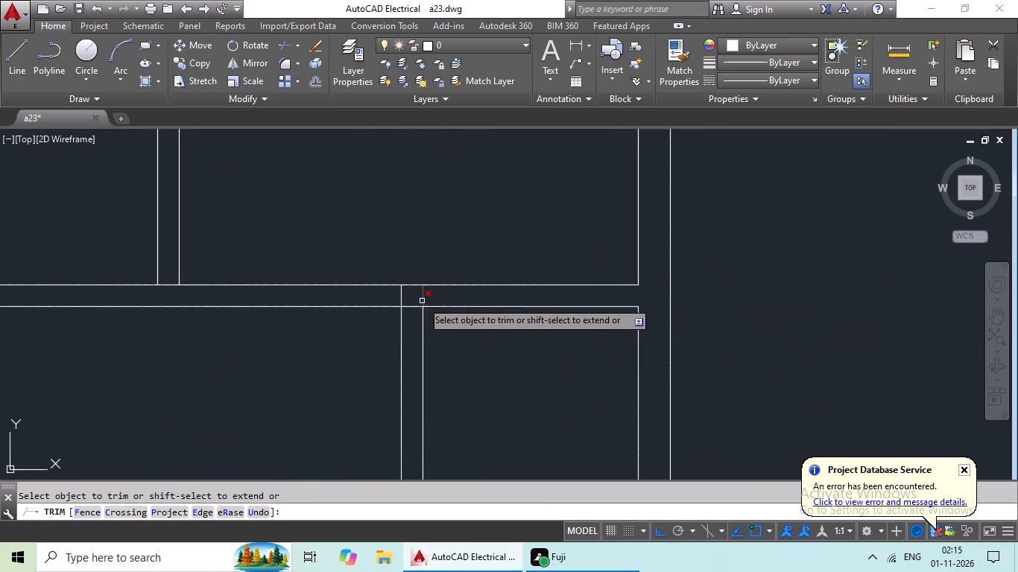
scroll(422, 301, "up", 5)
left_click_drag(534, 262, 159, 302)
left_click(159, 300)
left_click_drag(265, 291, 247, 425)
left_click_drag(265, 415, 279, 407)
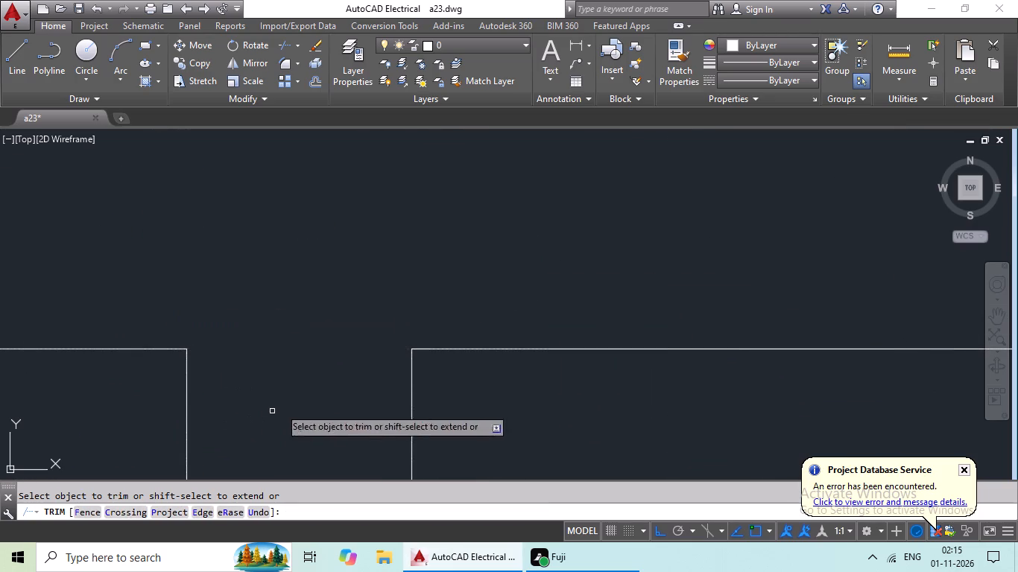
left_click_drag(279, 407, 310, 395)
Trim the line crossing the south end of the eastern kitchen-bedroom partition at the east-west interior wall.
scroll(504, 289, "down", 4)
middle_click_drag(241, 355, 639, 347)
scroll(482, 251, "up", 2)
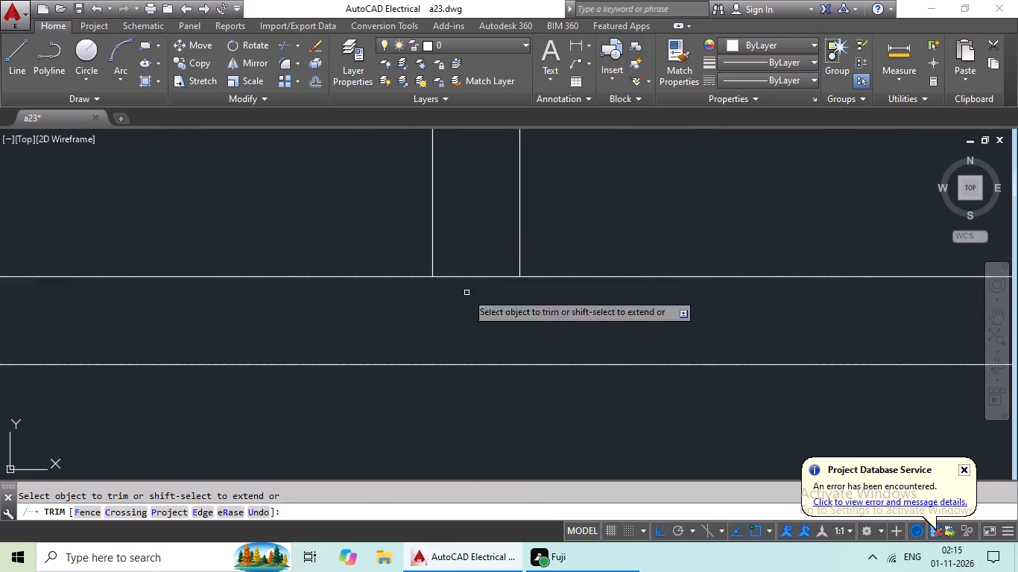
scroll(456, 322, "up", 1)
left_click_drag(478, 238, 455, 319)
left_click_drag(455, 319, 470, 311)
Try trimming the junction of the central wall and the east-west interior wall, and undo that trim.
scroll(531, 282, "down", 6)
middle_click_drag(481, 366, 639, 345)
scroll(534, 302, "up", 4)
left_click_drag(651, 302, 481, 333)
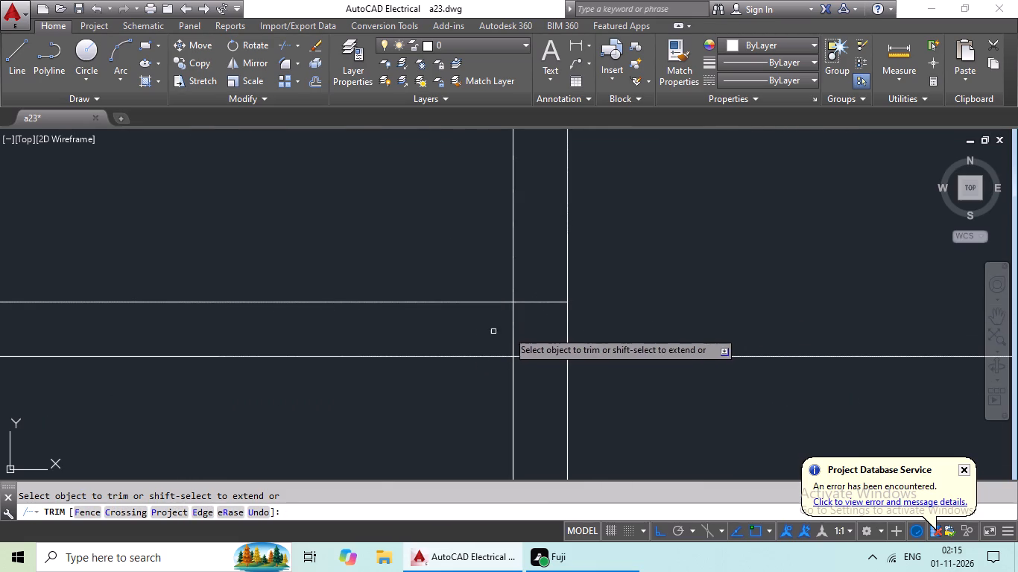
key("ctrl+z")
Trim the overlapping lines where the wall between the eastern toilet and small deck meets the east exterior wall.
scroll(608, 326, "down", 3)
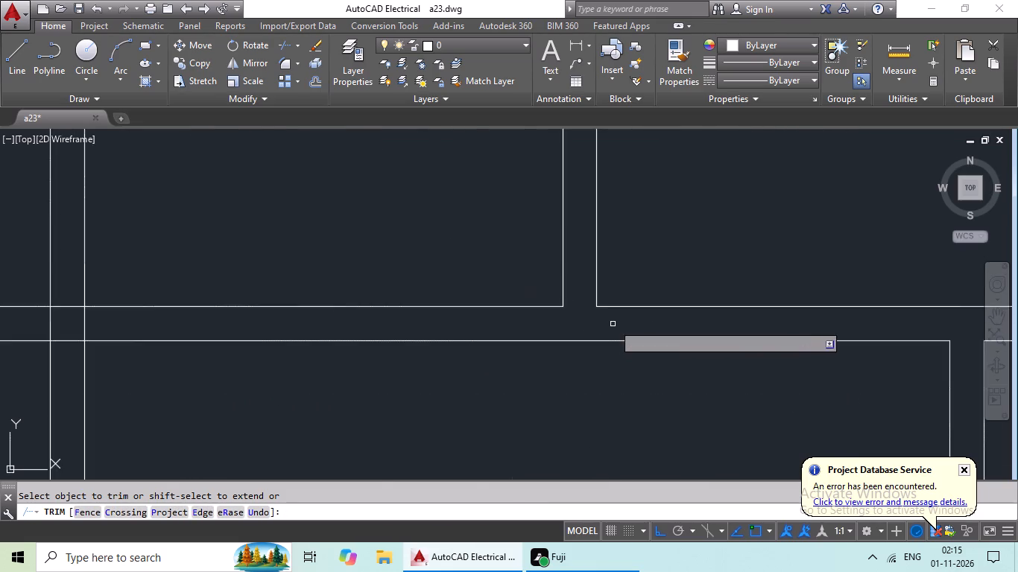
scroll(613, 323, "down", 3)
middle_click_drag(631, 357, 521, 301)
scroll(679, 369, "up", 4)
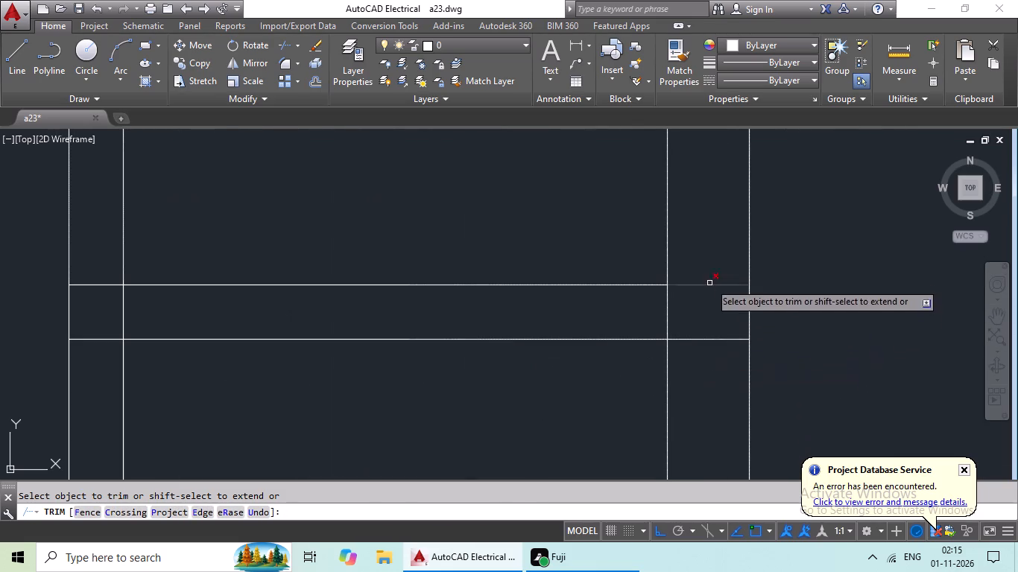
left_click_drag(709, 273, 694, 391)
left_click_drag(694, 391, 699, 366)
left_click_drag(700, 311, 601, 321)
left_click_drag(601, 321, 627, 317)
Trim the overlapping lines where the small eastern deck's south wall meets the east exterior wall.
scroll(695, 302, "down", 3)
middle_click_drag(701, 353, 704, 318)
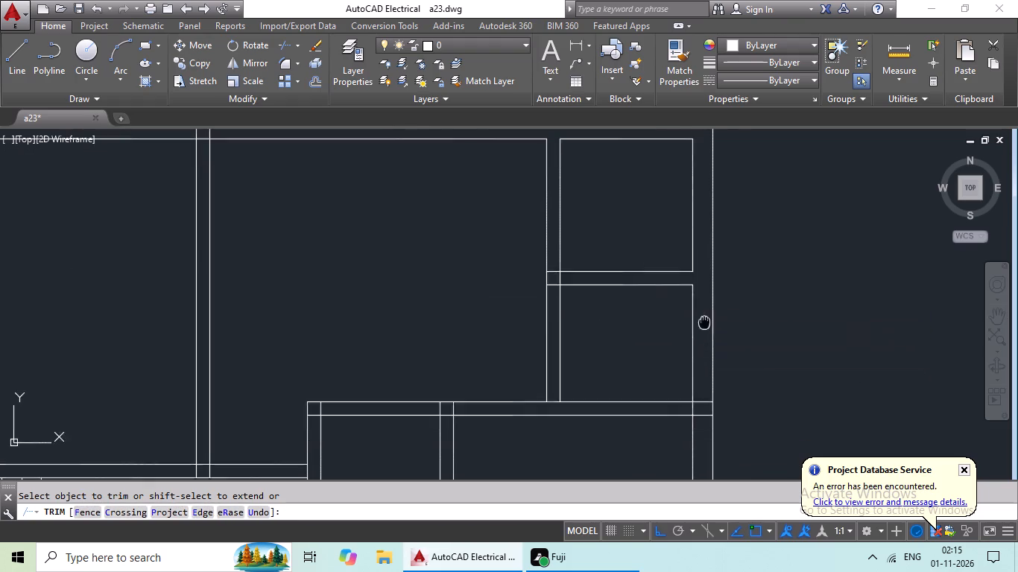
middle_click_drag(704, 318, 696, 297)
scroll(697, 392, "up", 3)
left_click_drag(692, 295, 665, 416)
left_click_drag(665, 416, 666, 407)
left_click_drag(670, 342, 579, 347)
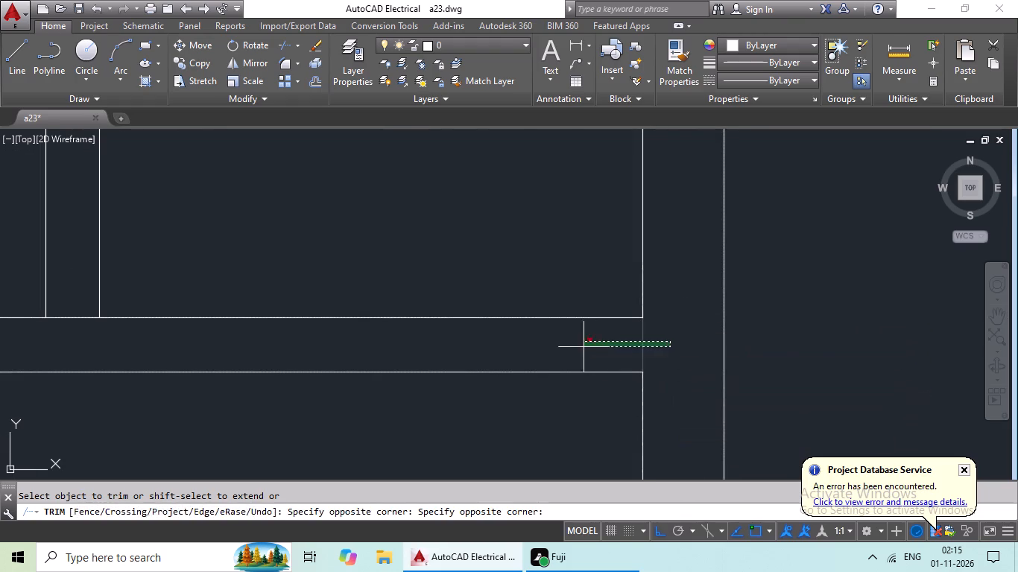
left_click_drag(579, 347, 578, 348)
left_click(578, 348)
Trim the line crossing the south end of the small eastern deck's west wall.
scroll(706, 348, "down", 3)
scroll(557, 343, "up", 4)
left_click_drag(542, 293, 537, 364)
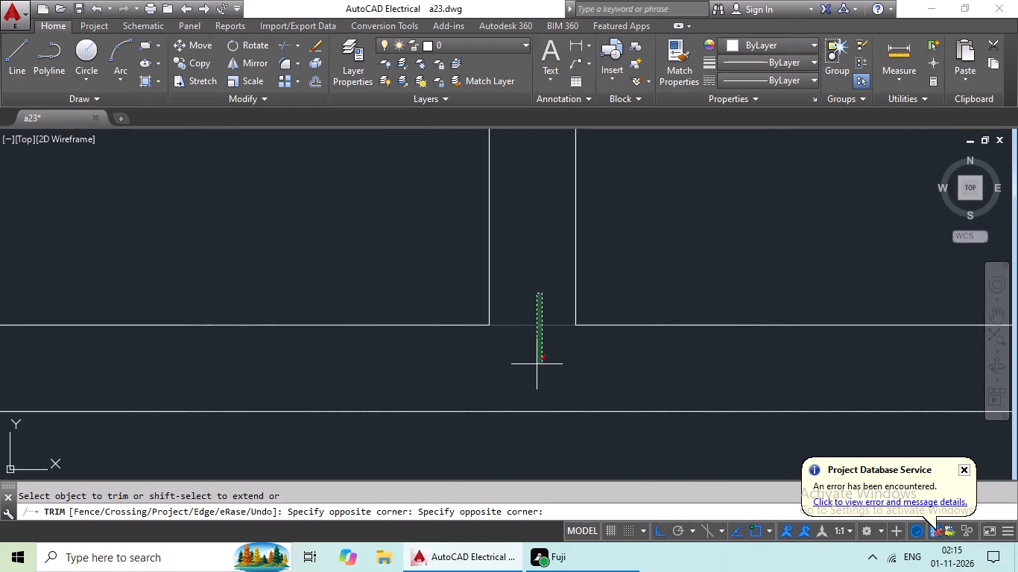
left_click_drag(537, 364, 537, 365)
left_click(537, 365)
Trim the overlapping lines where the wall between the eastern toilet and small deck meets their west wall.
scroll(698, 294, "down", 3)
middle_click_drag(705, 288, 613, 441)
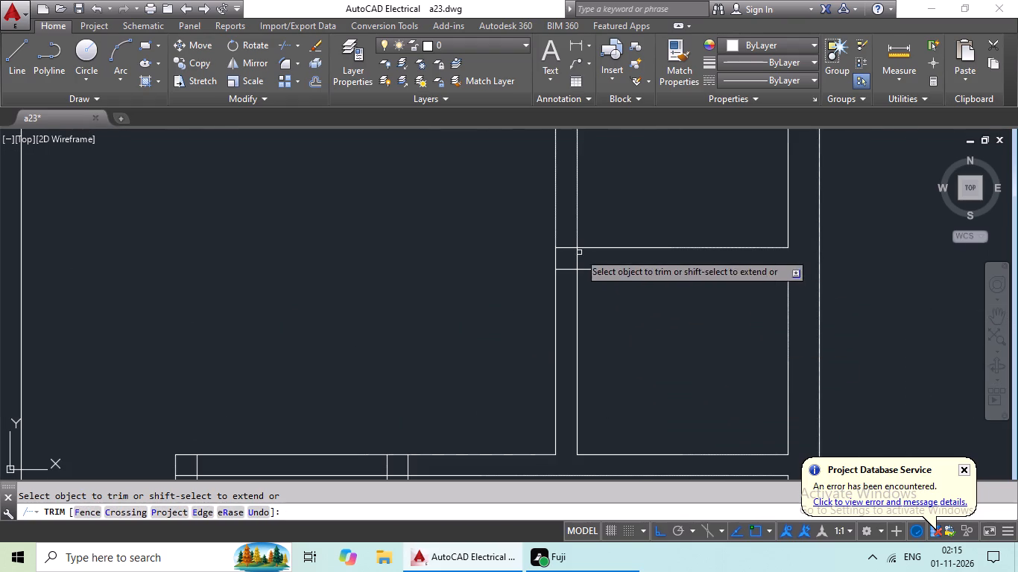
scroll(579, 252, "up", 4)
left_click_drag(627, 238, 528, 291)
left_click_drag(528, 292, 525, 301)
left_click_drag(530, 151, 473, 440)
left_click_drag(484, 416, 487, 413)
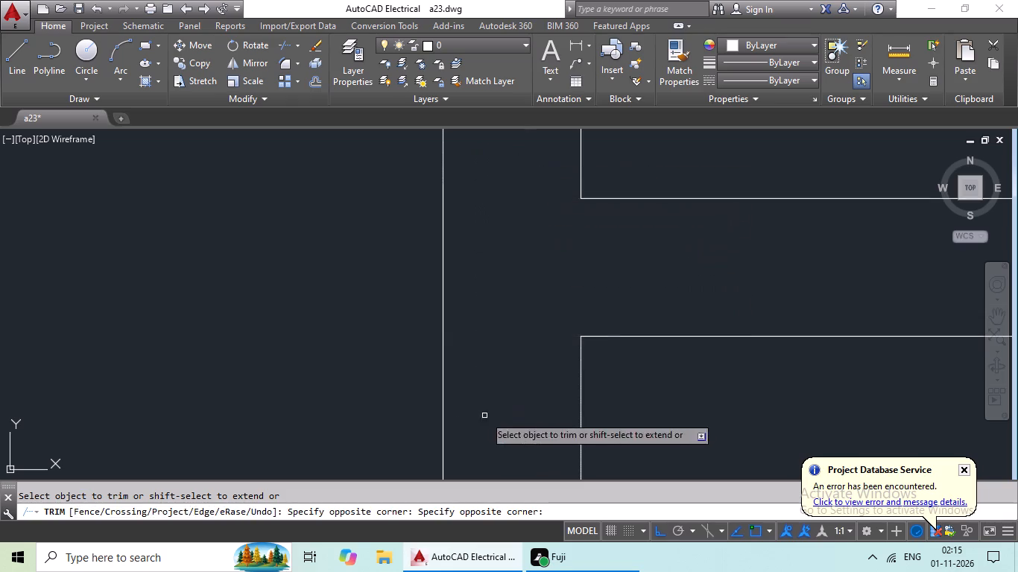
left_click_drag(487, 413, 499, 395)
Trim the overlapping lines where the southeast bedroom-toilet partition meets the wall on its north side.
scroll(540, 307, "down", 6)
middle_click_drag(585, 401, 627, 289)
scroll(528, 318, "up", 4)
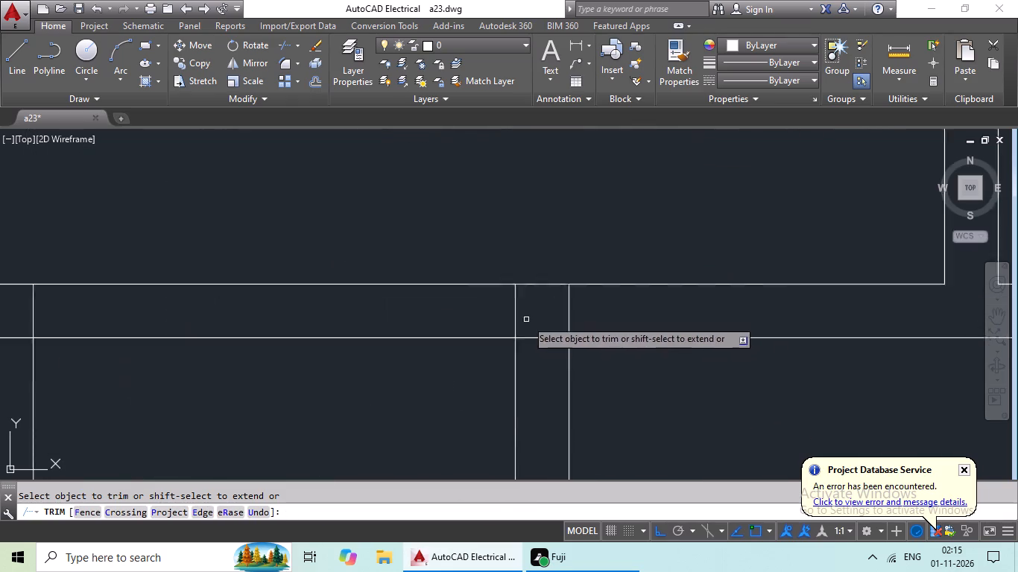
scroll(526, 320, "up", 1)
left_click_drag(651, 288, 495, 322)
left_click_drag(493, 322, 485, 325)
left_click_drag(555, 306, 535, 401)
left_click_drag(539, 396, 583, 378)
Trim the overlapping wall lines at the northwest corner of the toilet beside the southeast bedroom.
scroll(642, 341, "down", 3)
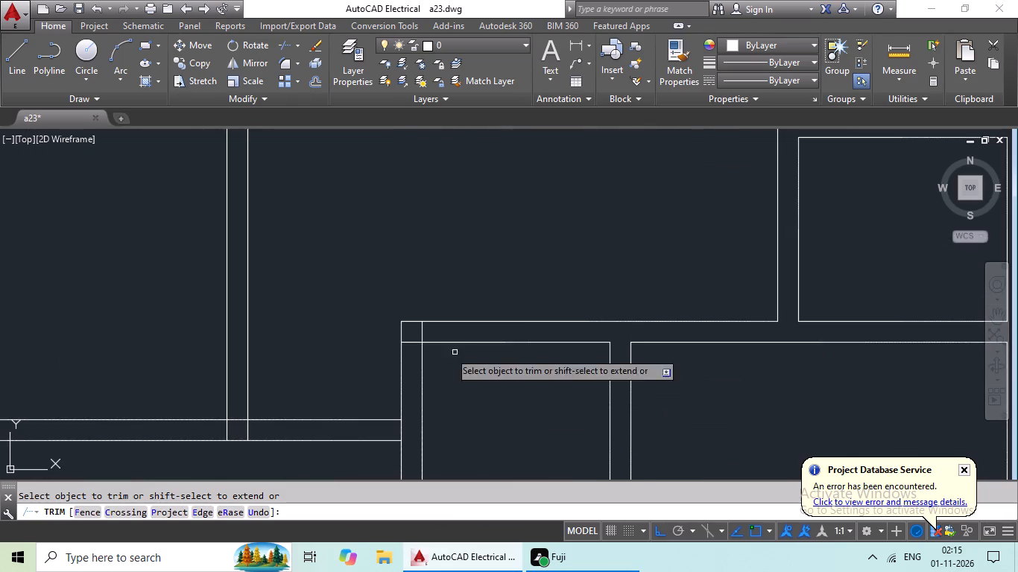
scroll(416, 328, "up", 4)
left_click_drag(548, 321, 419, 365)
left_click(417, 365)
left_click_drag(422, 360, 382, 448)
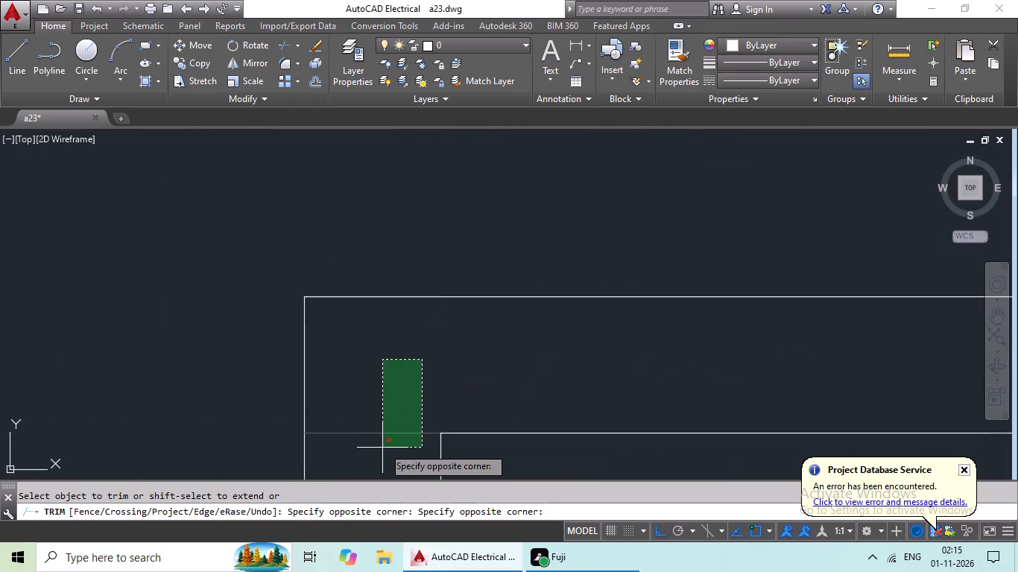
left_click(388, 438)
Trim the overlapping lines where the wall between the two eastern bedrooms meets the outer east wall.
scroll(474, 335, "down", 4)
middle_click_drag(534, 404, 524, 287)
scroll(580, 352, "down", 1)
middle_click_drag(580, 340, 536, 279)
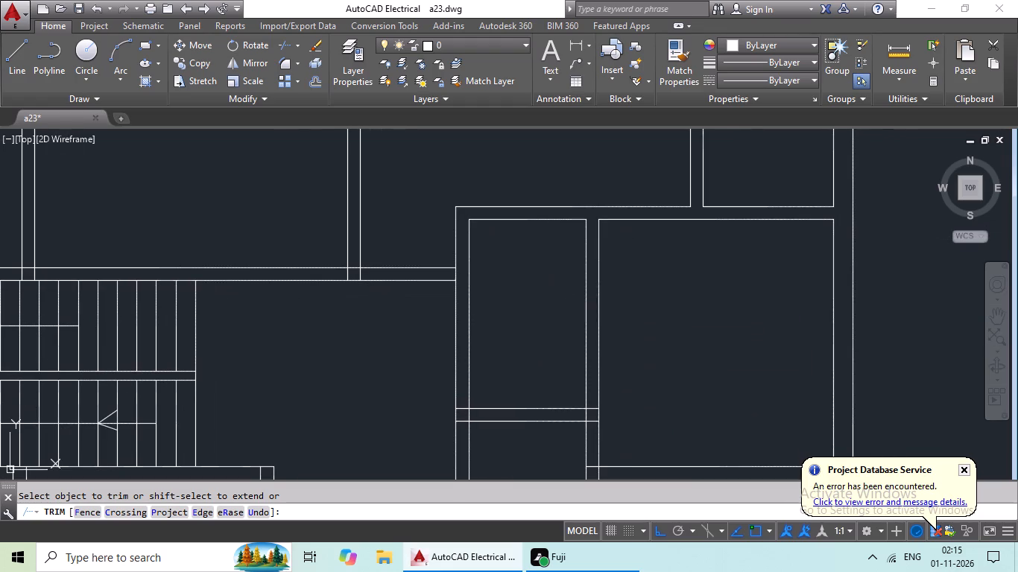
middle_click_drag(629, 416, 619, 334)
scroll(856, 409, "up", 4)
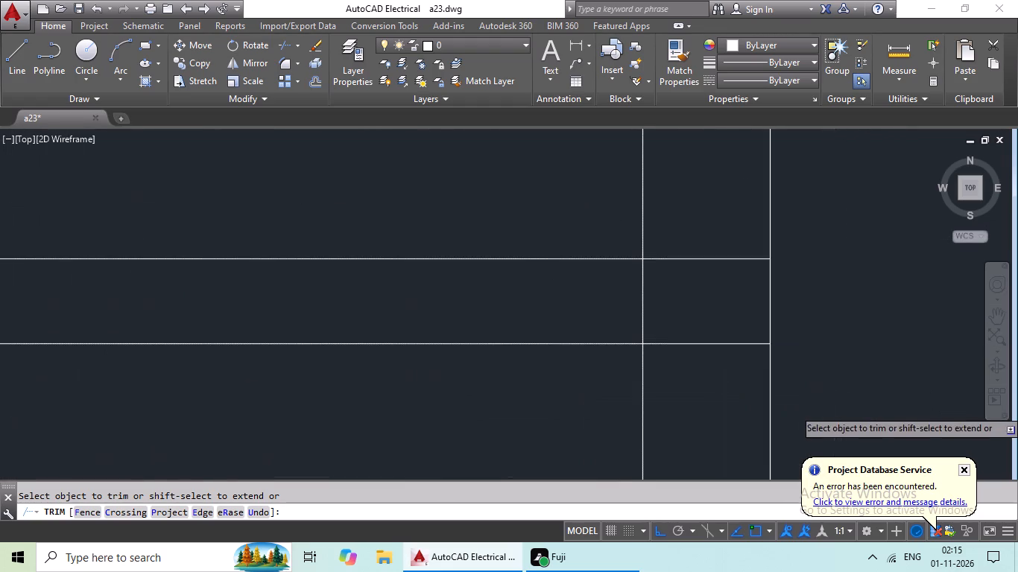
left_click_drag(709, 254, 651, 412)
left_click_drag(651, 406, 663, 389)
left_click_drag(682, 299, 540, 309)
left_click_drag(540, 309, 583, 310)
Trim the overlapping lines at the west end of the wall between the two eastern bedrooms.
scroll(668, 308, "down", 3)
middle_click_drag(502, 346, 730, 364)
scroll(513, 329, "up", 4)
left_click_drag(588, 296, 467, 328)
left_click(467, 328)
left_click_drag(474, 213, 441, 454)
left_click_drag(446, 448, 453, 441)
Trim the overlapping lines where the south wall of the toilet beside the upper eastern bedroom meets the bedroom partition.
scroll(531, 368, "down", 3)
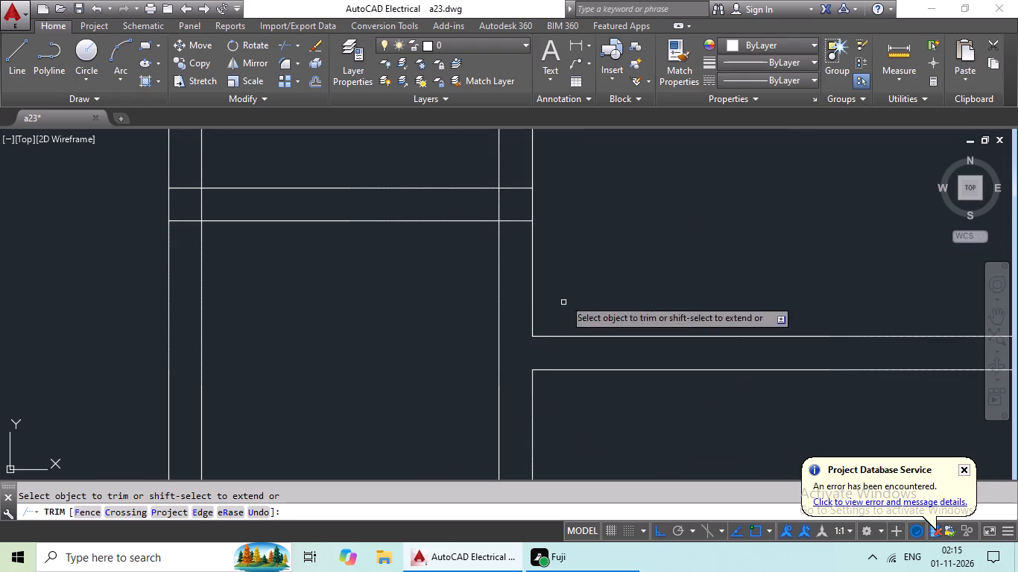
scroll(512, 191, "up", 3)
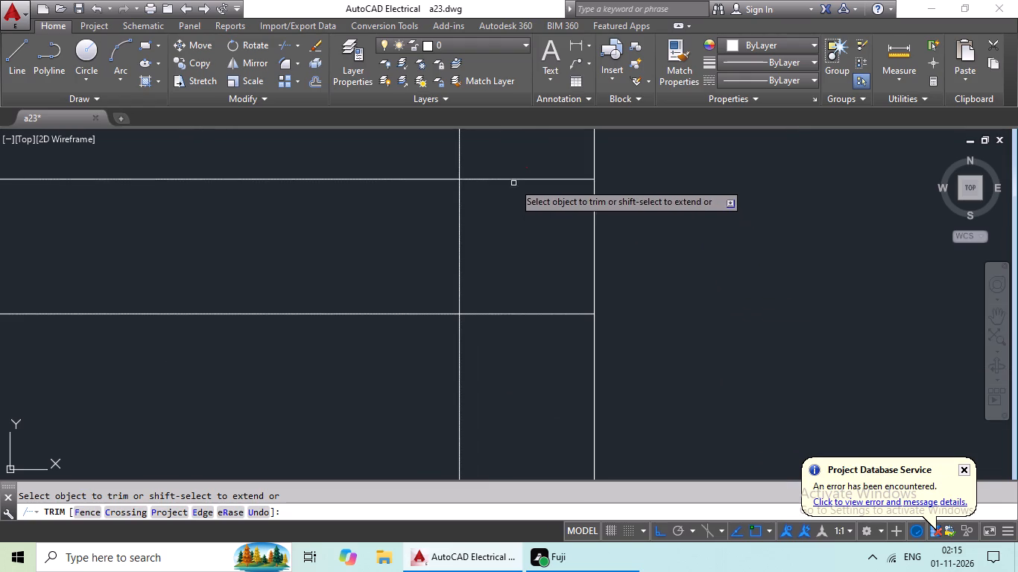
left_click_drag(523, 152, 490, 326)
left_click(490, 326)
left_click_drag(528, 215, 404, 242)
left_click_drag(403, 243, 413, 243)
Trim the overlapping lines where that toilet's south wall meets its west wall along the lobby.
scroll(465, 244, "down", 1)
scroll(264, 325, "down", 2)
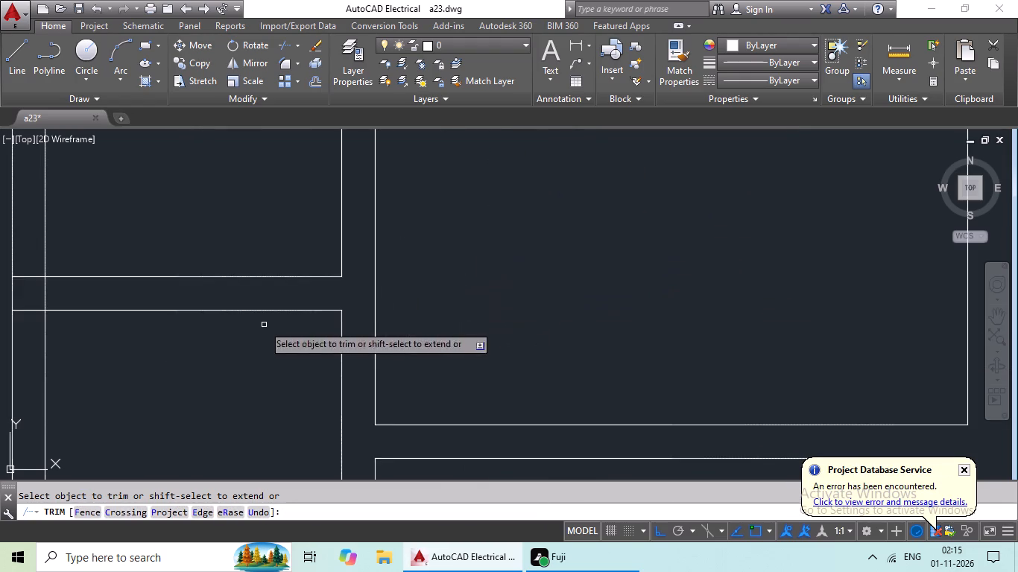
middle_click_drag(230, 344, 597, 329)
scroll(412, 270, "up", 3)
left_click_drag(497, 251, 342, 326)
left_click(342, 326)
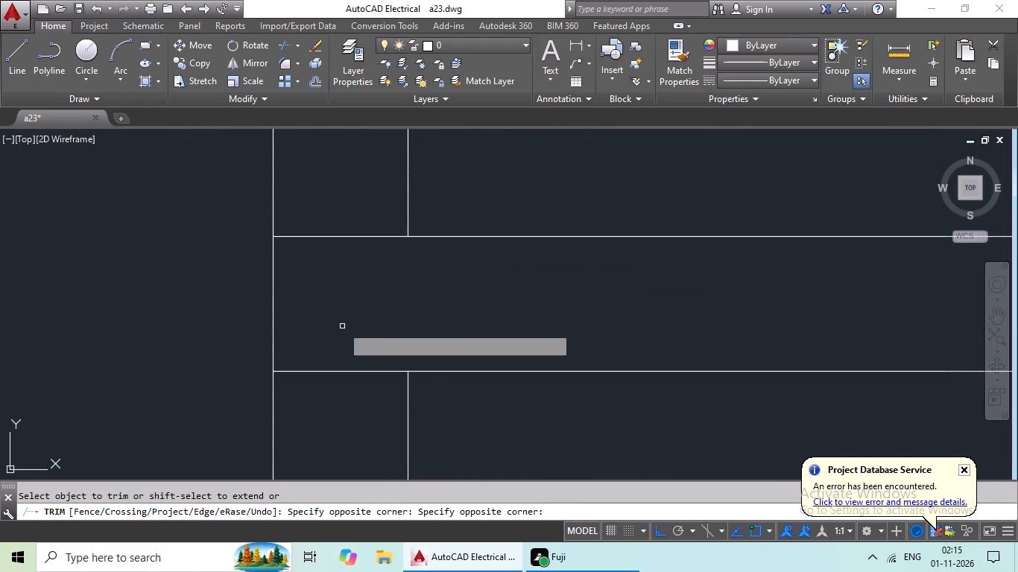
left_click_drag(362, 176, 334, 390)
left_click_drag(335, 389, 341, 382)
Trim the overlapping lines where the small duct's south wall meets the eastern bedroom partition.
scroll(429, 296, "down", 4)
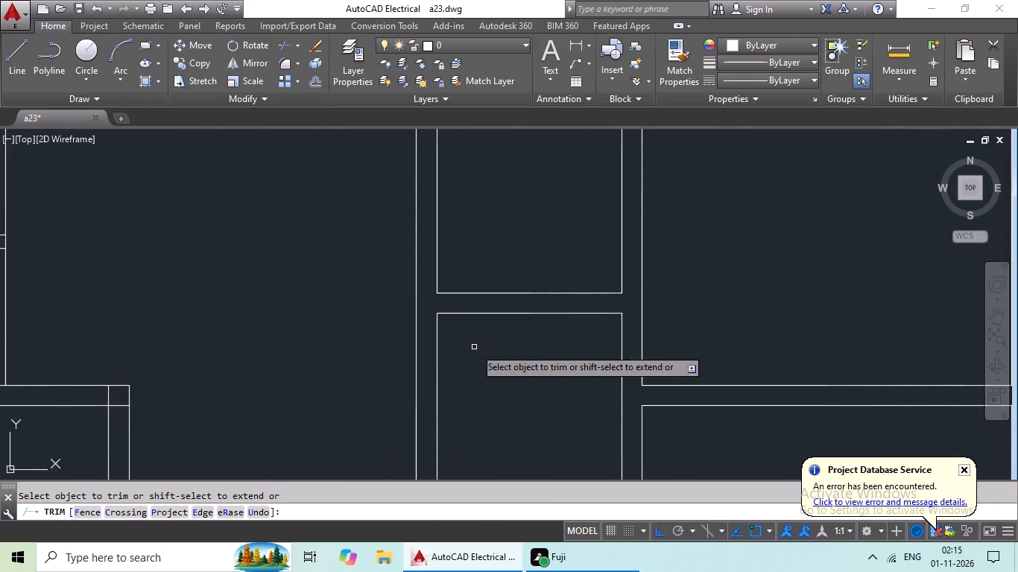
scroll(494, 360, "down", 2)
middle_click_drag(510, 368, 536, 280)
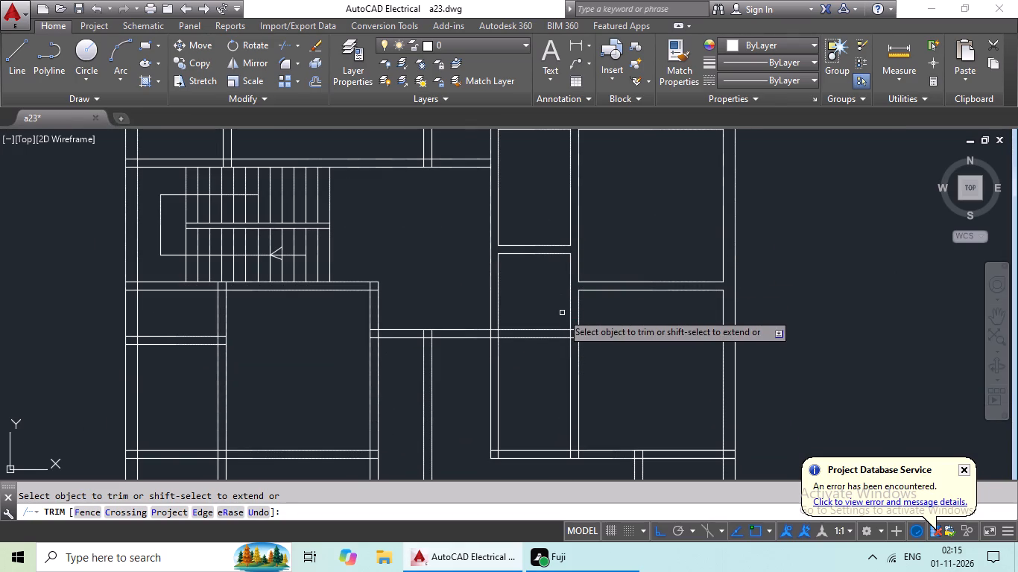
scroll(589, 357, "up", 4)
left_click_drag(499, 174, 484, 283)
left_click(484, 283)
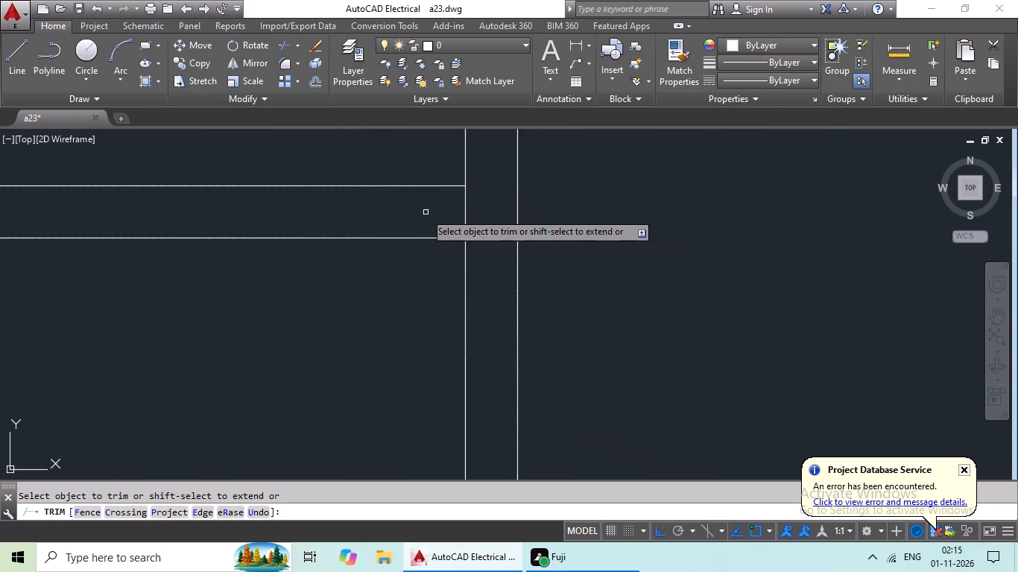
left_click_drag(495, 200, 448, 219)
left_click(448, 219)
Trim the overlapping lines at the wall crossing on the southwest corner of the small duct.
scroll(499, 214, "down", 3)
middle_click_drag(431, 258, 541, 264)
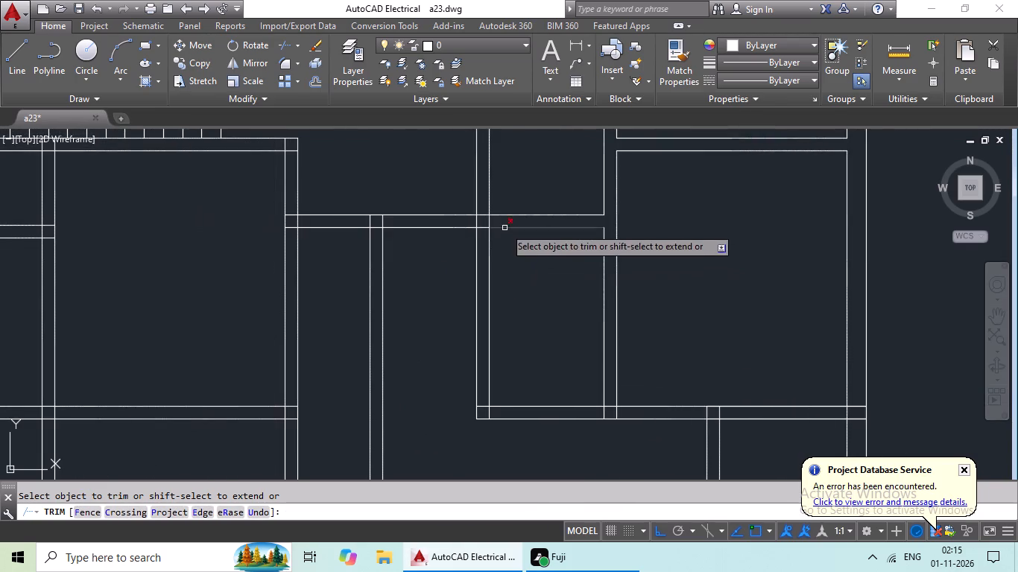
scroll(505, 221, "up", 4)
left_click_drag(532, 208, 317, 252)
left_click(312, 255)
left_click_drag(376, 139, 342, 302)
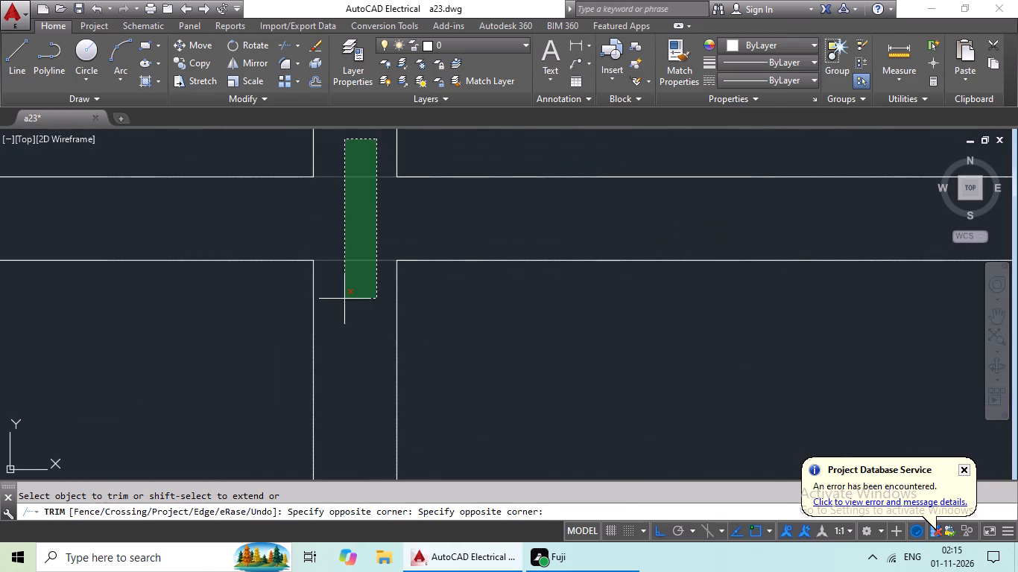
left_click_drag(342, 302, 338, 317)
left_click_drag(336, 317, 366, 295)
Trim the overlapping lines where the central north-south wall meets the lobby's south wall.
scroll(437, 266, "down", 4)
middle_click_drag(344, 311, 431, 295)
scroll(437, 254, "up", 5)
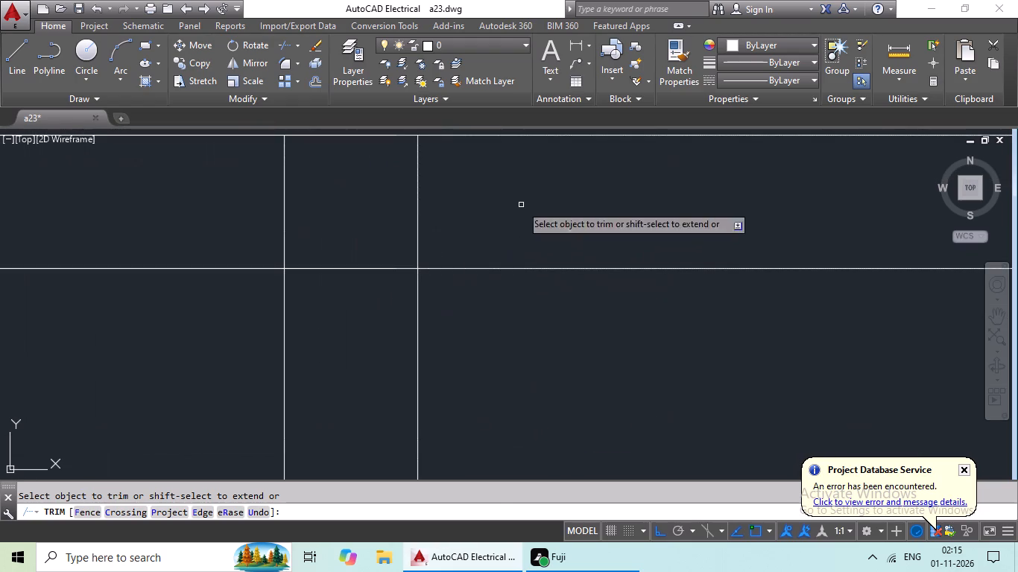
left_click_drag(522, 201, 231, 244)
left_click_drag(231, 244, 243, 245)
left_click_drag(347, 241, 331, 325)
left_click(333, 321)
Trim the overlapping lines where the wall dividing the two northern halls crosses the south wall of the kitchens and bedrooms.
scroll(417, 272, "down", 5)
middle_click_drag(478, 344, 417, 234)
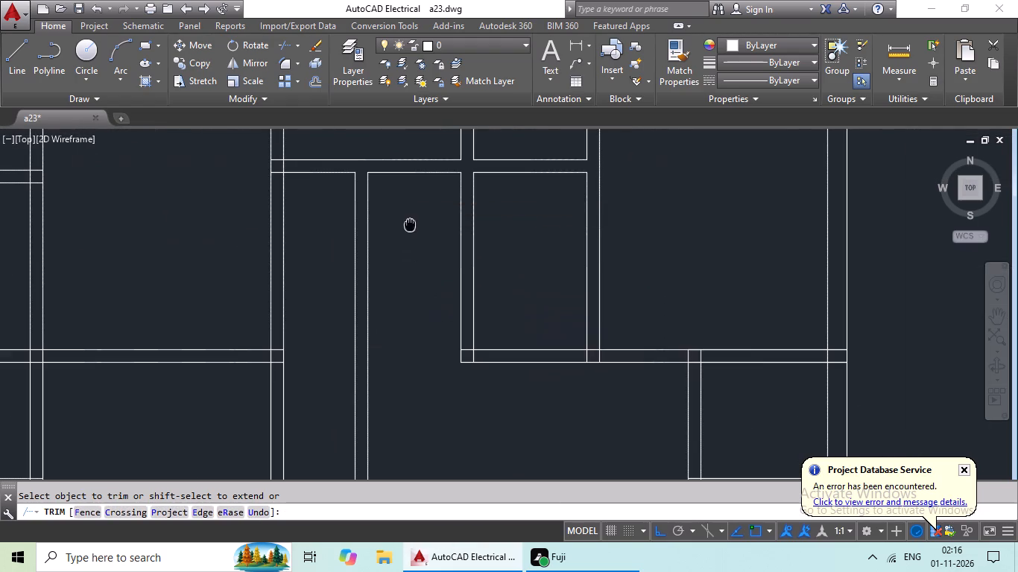
scroll(528, 330, "down", 2)
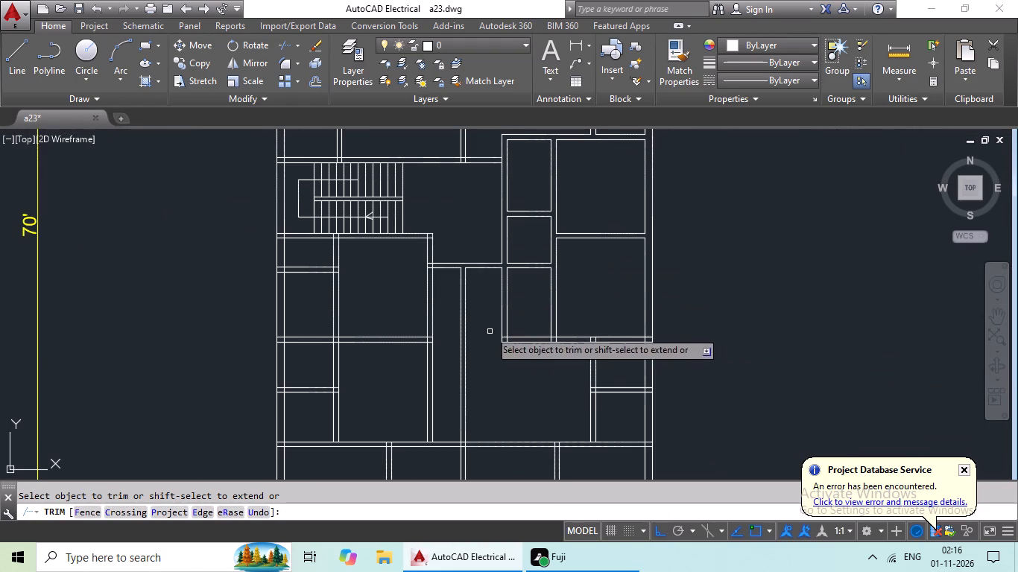
middle_click_drag(461, 229, 478, 399)
middle_click_drag(500, 305, 479, 387)
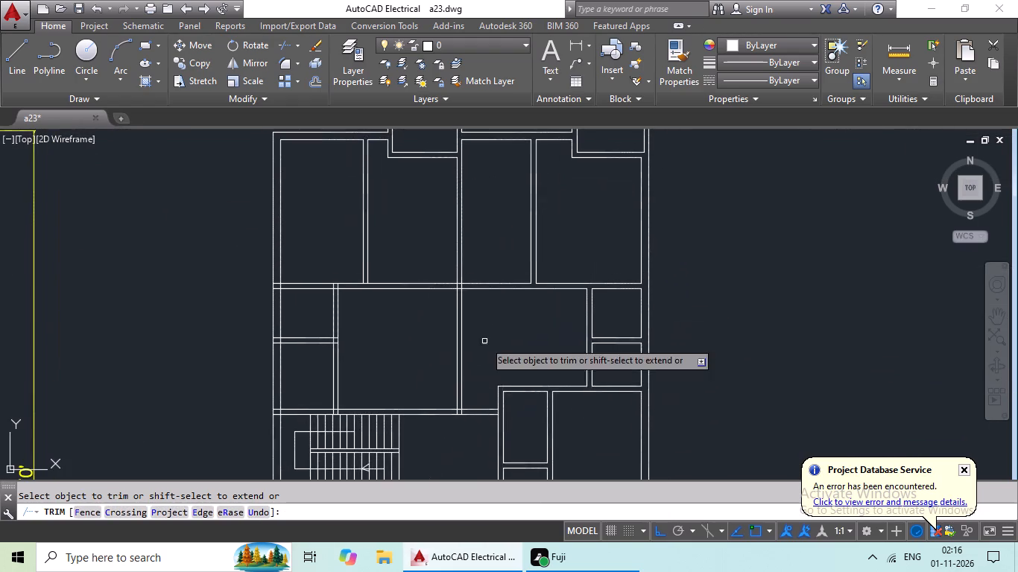
middle_click_drag(505, 316, 500, 355)
scroll(452, 325, "up", 5)
left_click_drag(541, 316, 373, 351)
left_click(373, 351)
left_click_drag(455, 262, 458, 381)
left_click(458, 381)
Trim the line crossing the south end of the northwest kitchen-bedroom partition.
scroll(491, 355, "down", 3)
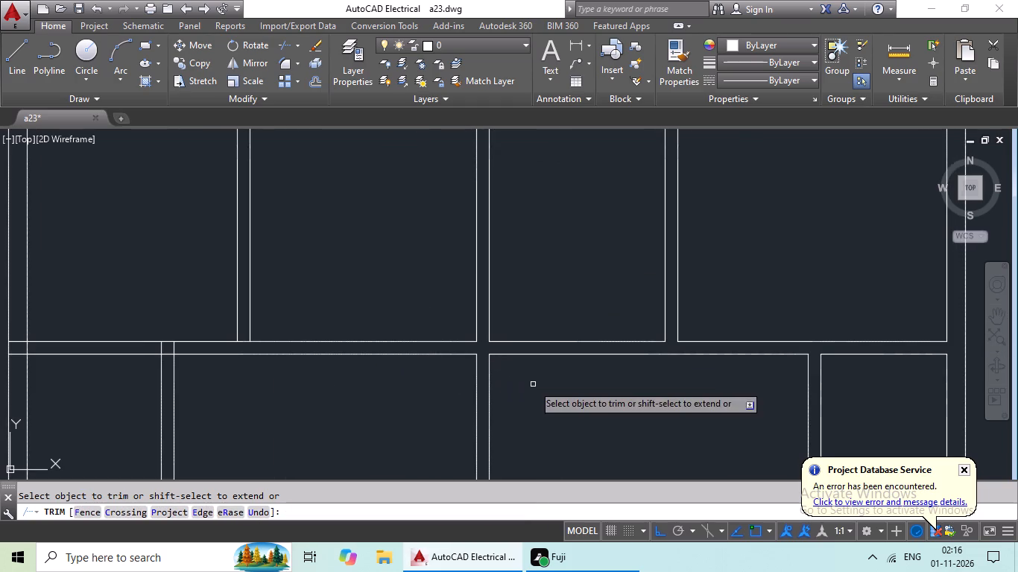
middle_click_drag(537, 384, 829, 351)
scroll(548, 311, "up", 5)
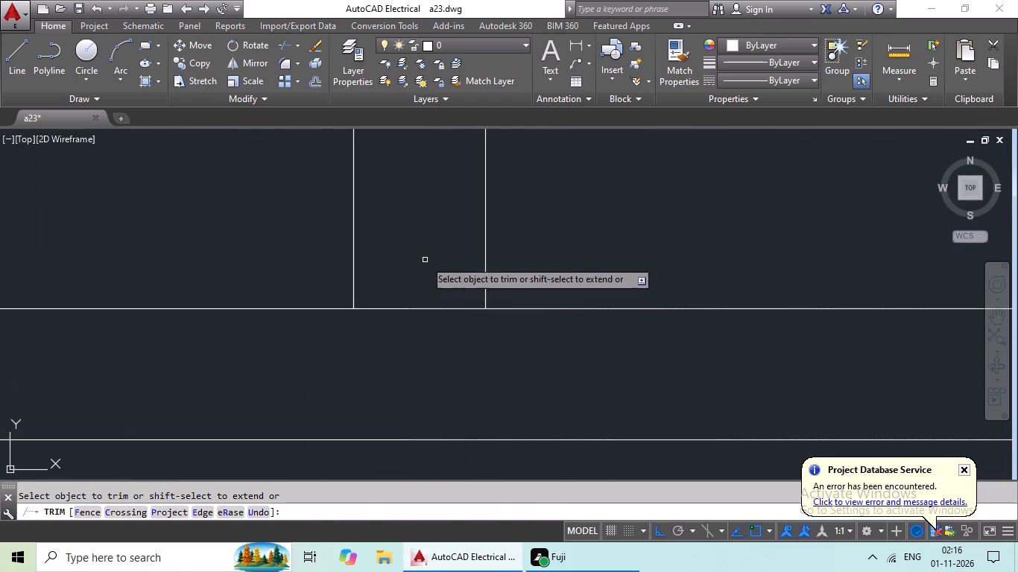
left_click_drag(432, 259, 402, 359)
left_click_drag(402, 358, 417, 361)
Trim the overlapping lines where the northwest toilet's east wall meets the kitchen's south wall.
scroll(467, 359, "down", 2)
middle_click_drag(373, 372, 721, 317)
scroll(499, 313, "up", 2)
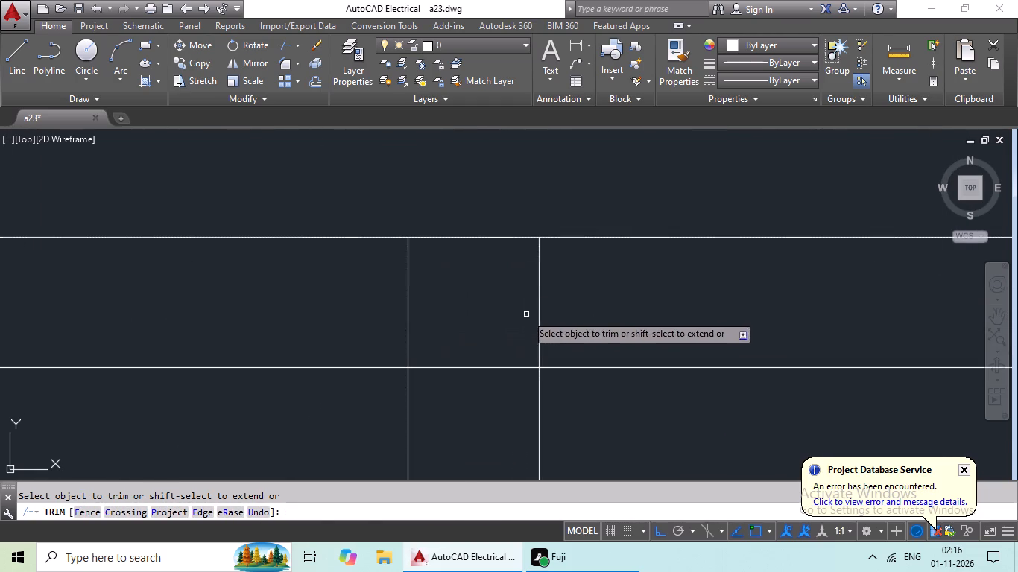
left_click_drag(578, 284, 306, 339)
left_click_drag(306, 339, 359, 321)
left_click_drag(427, 300, 451, 414)
left_click_drag(451, 414, 575, 369)
Trim the overlapping lines where the northwest kitchen's south wall meets the outer west wall.
scroll(602, 351, "down", 4)
middle_click_drag(395, 368, 396, 368)
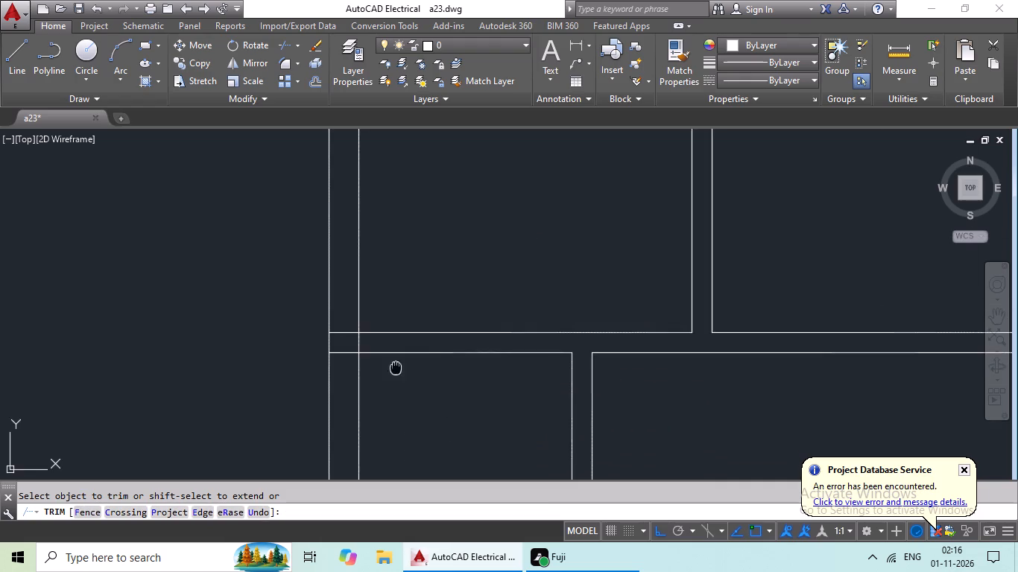
middle_click_drag(396, 368, 464, 360)
scroll(446, 337, "up", 5)
scroll(449, 287, "down", 2)
left_click_drag(459, 285, 313, 296)
left_click_drag(312, 297, 308, 306)
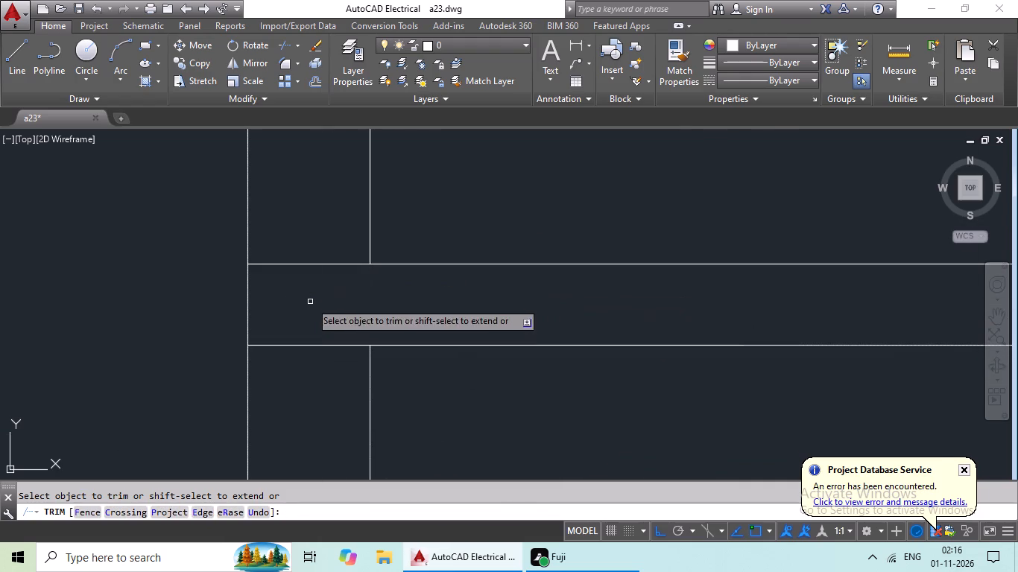
left_click_drag(336, 194, 300, 357)
left_click(299, 358)
Trim the overlapping lines at the east end of the wall between the northwest toilet and the western deck.
scroll(373, 297, "down", 3)
middle_click_drag(407, 353, 396, 192)
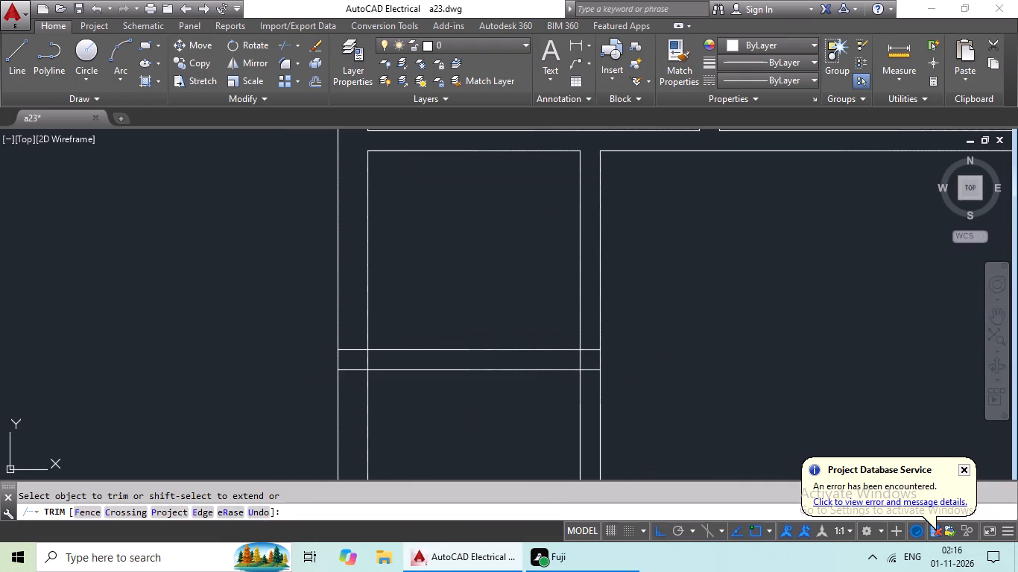
scroll(588, 387, "up", 3)
left_click_drag(585, 179, 589, 329)
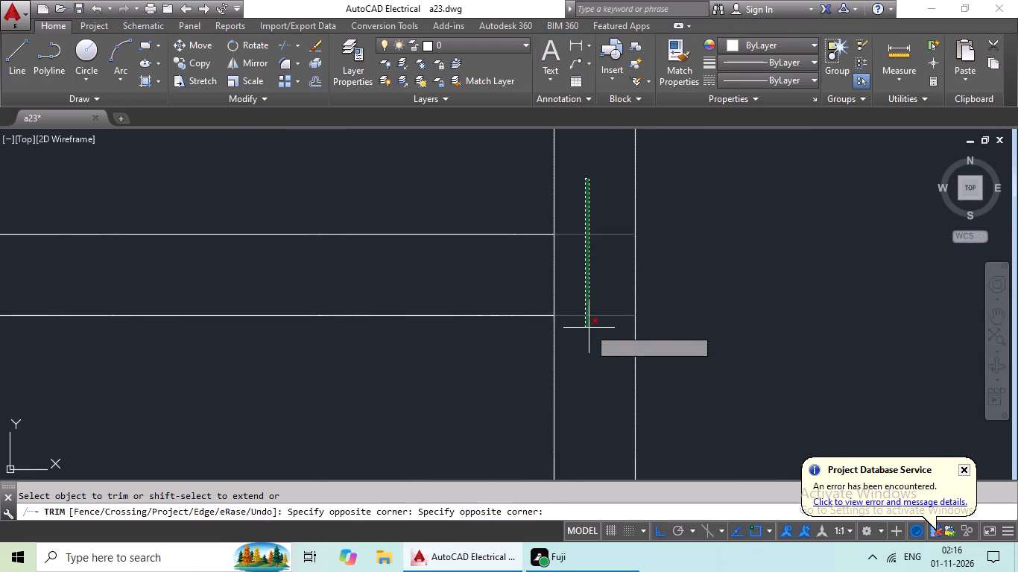
left_click_drag(589, 331, 589, 324)
left_click_drag(581, 244, 481, 273)
left_click_drag(481, 275, 498, 273)
Trim the overlapping lines where the northwest toilet-deck wall meets the outer west wall.
scroll(615, 250, "down", 2)
middle_click_drag(455, 305, 713, 299)
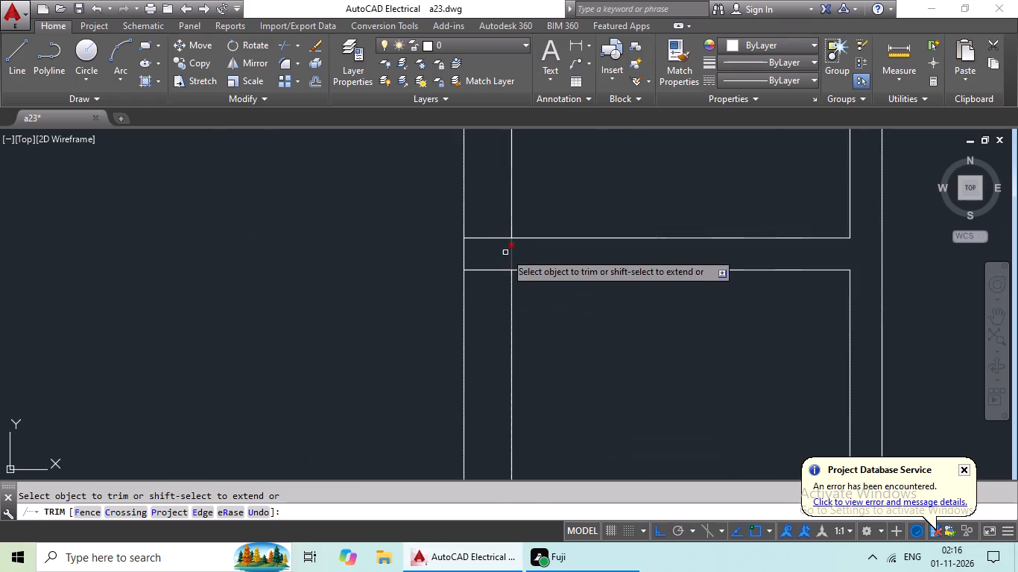
scroll(508, 245, "up", 2)
left_click_drag(592, 236, 433, 290)
left_click(433, 290)
left_click_drag(452, 169, 456, 333)
left_click_drag(456, 333, 464, 324)
Trim the overlapping lines where the wall north of the staircase meets the outer west wall.
scroll(506, 258, "down", 3)
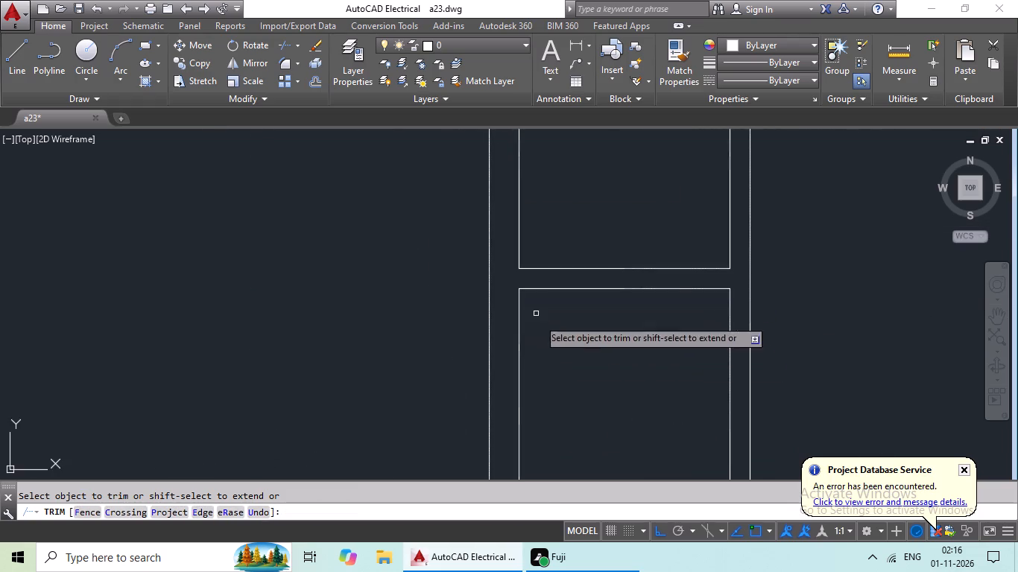
middle_click_drag(563, 352, 405, 189)
middle_click_drag(452, 315, 512, 248)
scroll(433, 332, "up", 4)
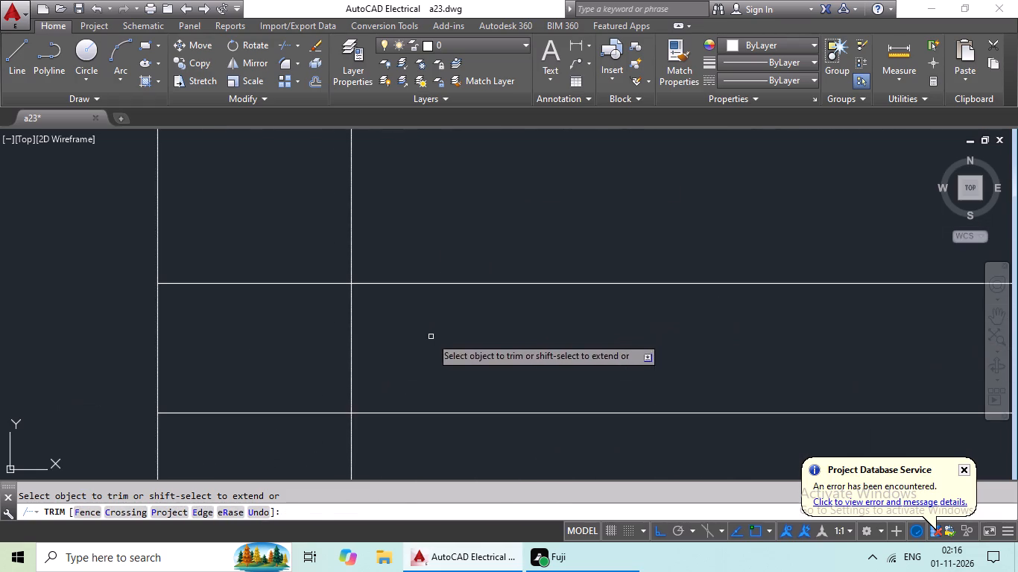
left_click_drag(453, 313, 244, 373)
left_click_drag(244, 373, 244, 351)
left_click_drag(254, 212, 220, 434)
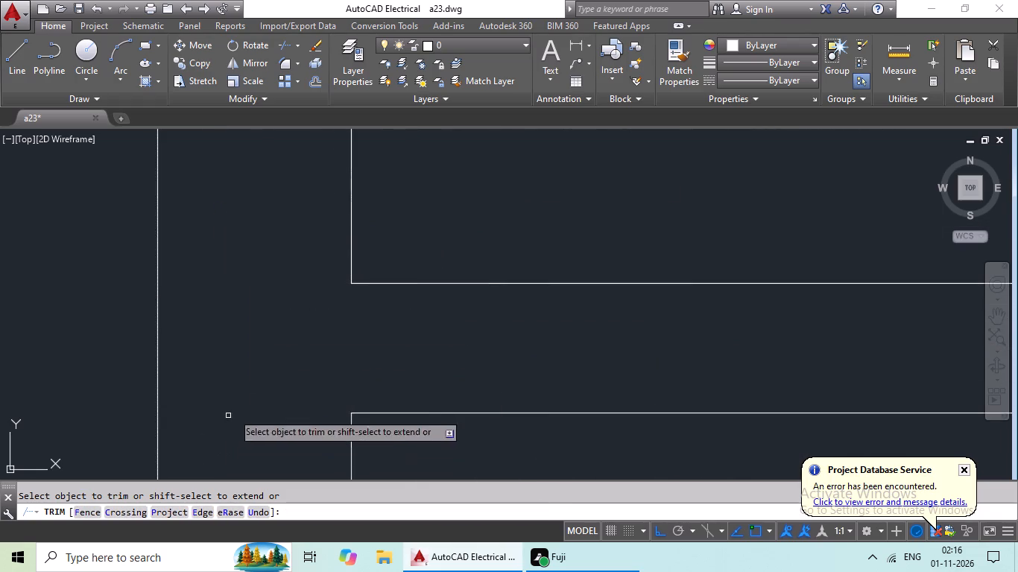
Trim the overlapping lines where the western deck's east wall meets the wall north of the staircase.
scroll(320, 343, "down", 3)
middle_click_drag(417, 346, 213, 358)
scroll(506, 348, "up", 3)
left_click_drag(537, 348, 338, 397)
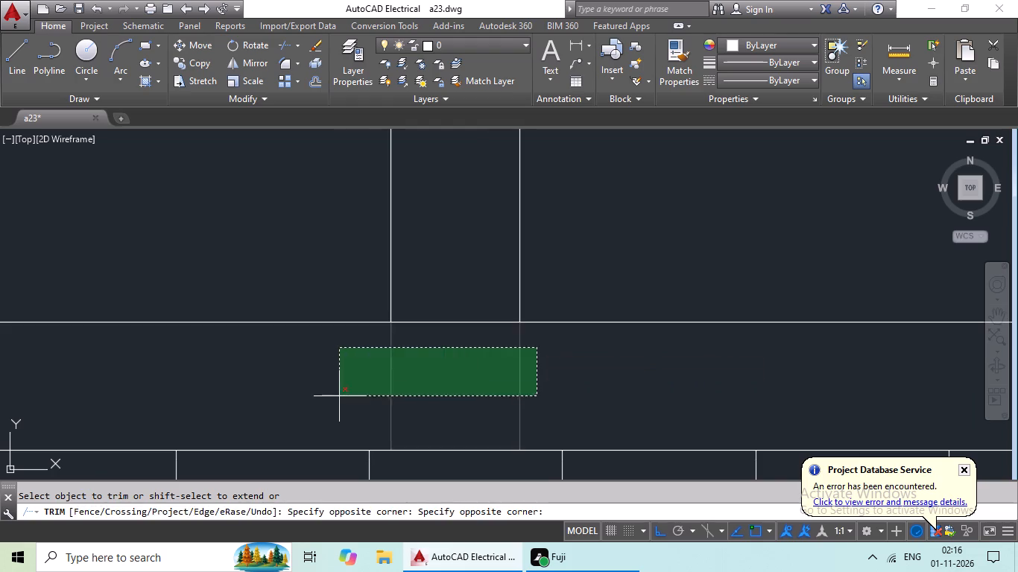
left_click_drag(338, 397, 335, 398)
left_click_drag(335, 398, 350, 387)
left_click_drag(443, 266, 444, 368)
left_click(443, 366)
Trim the overlapping lines where the wall dividing the two northern halls meets the lobby's north wall.
scroll(496, 333, "down", 3)
scroll(551, 359, "down", 1)
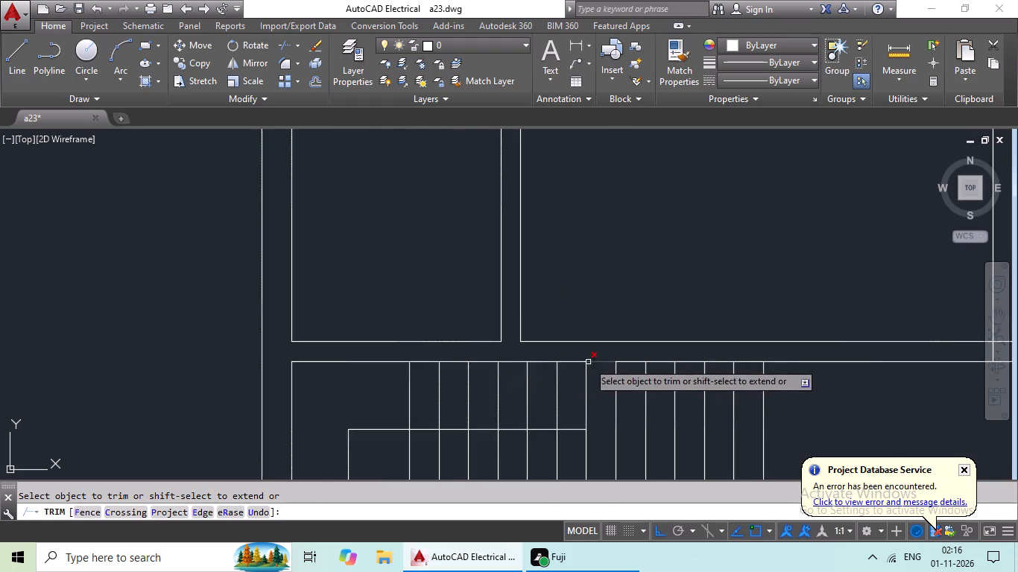
scroll(588, 362, "down", 2)
middle_click_drag(745, 394, 582, 390)
scroll(579, 362, "up", 5)
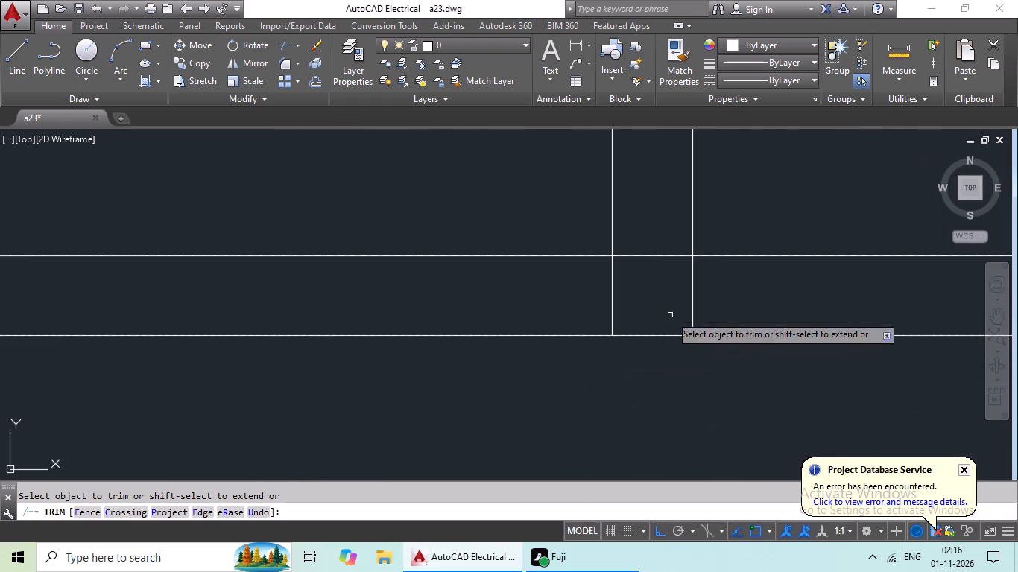
left_click_drag(745, 269, 527, 317)
left_click(525, 317)
left_click_drag(623, 217, 666, 322)
left_click(668, 321)
Trim the line crossing the east end of the lobby's north wall at the toilet's west wall.
scroll(679, 305, "down", 3)
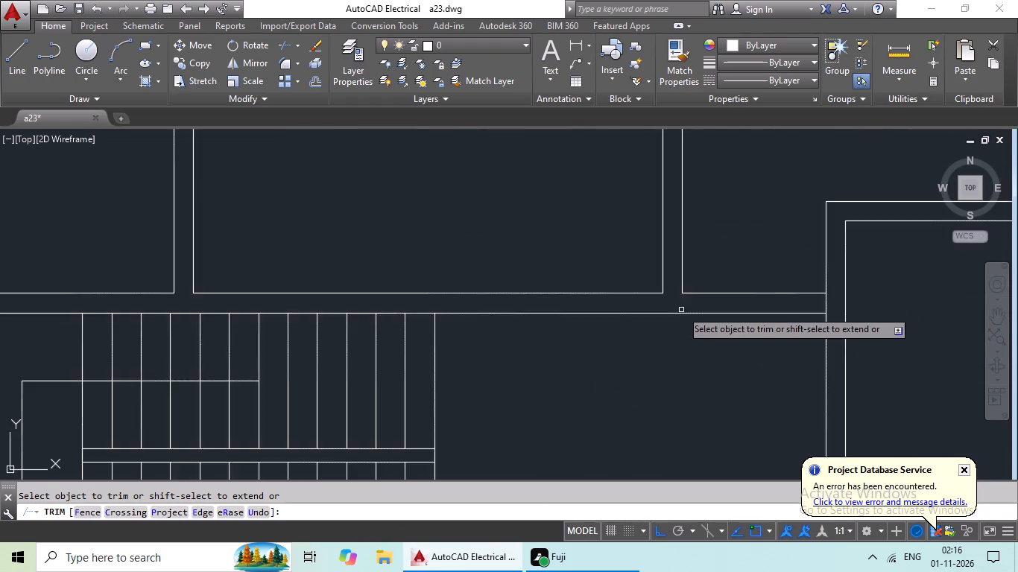
middle_click_drag(690, 309, 440, 366)
scroll(576, 359, "up", 4)
left_click_drag(595, 338, 537, 381)
left_click(537, 381)
Trim the overlapping lines where the wall south of the staircase meets the outer west wall.
scroll(590, 344, "down", 4)
middle_click_drag(715, 338, 484, 394)
scroll(677, 308, "down", 3)
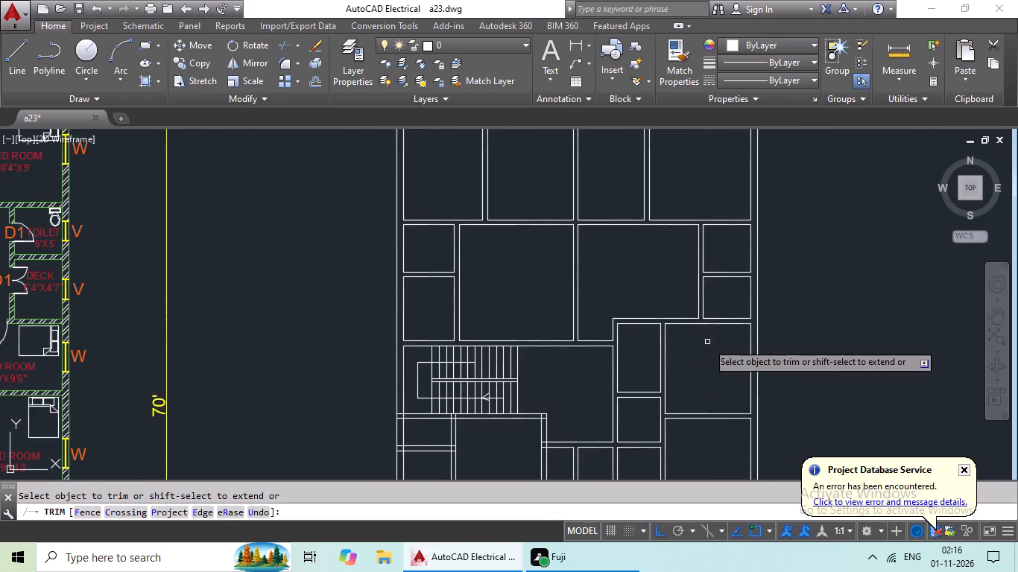
middle_click_drag(707, 343, 734, 287)
scroll(698, 372, "down", 1)
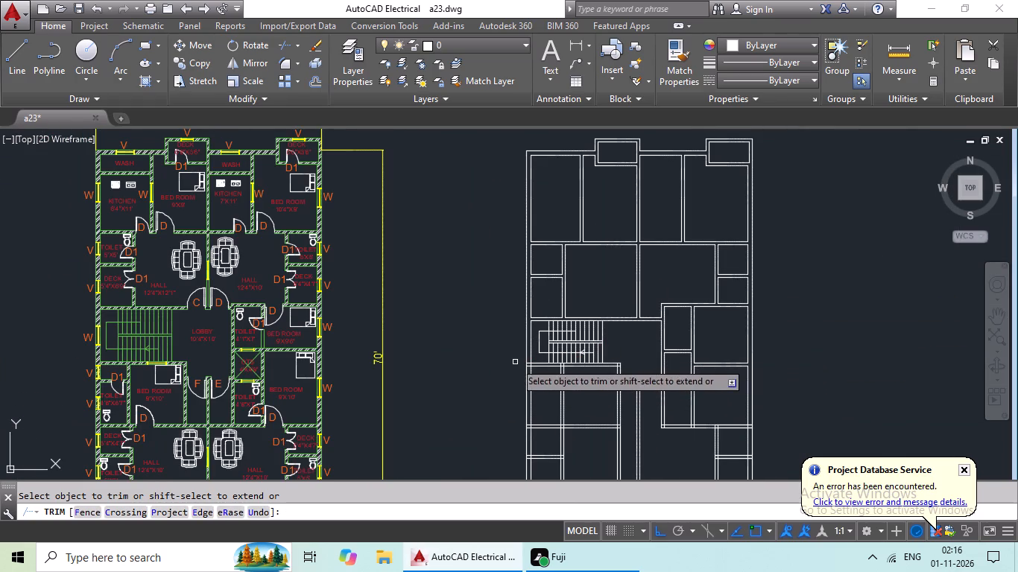
scroll(542, 365, "up", 7)
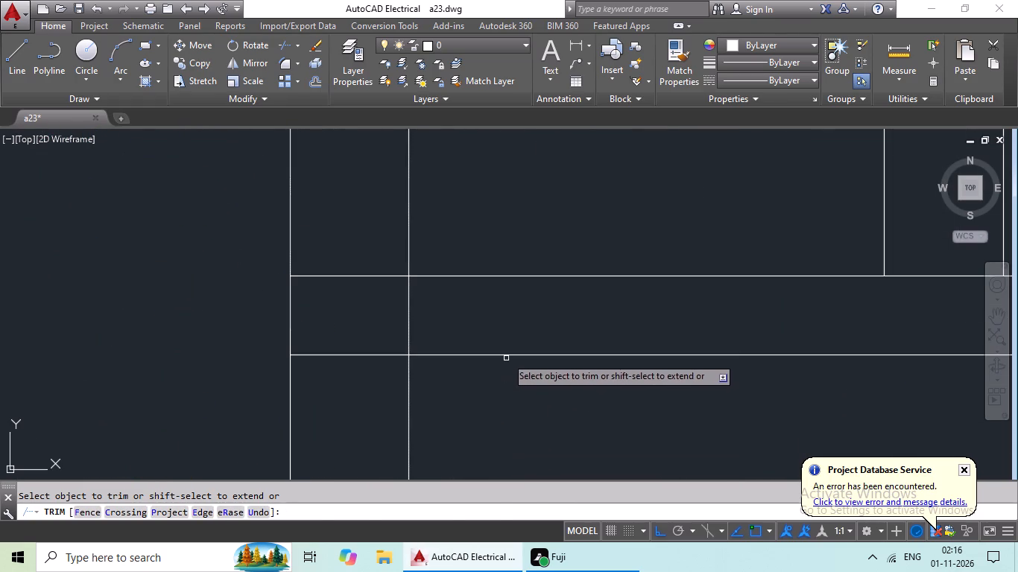
left_click_drag(497, 299, 351, 323)
left_click(350, 325)
left_click_drag(367, 250, 341, 387)
left_click_drag(341, 387, 350, 381)
Trim the overlapping lines where the partition between the two rooms below the staircase meets the wall south of the staircase.
scroll(490, 347, "down", 3)
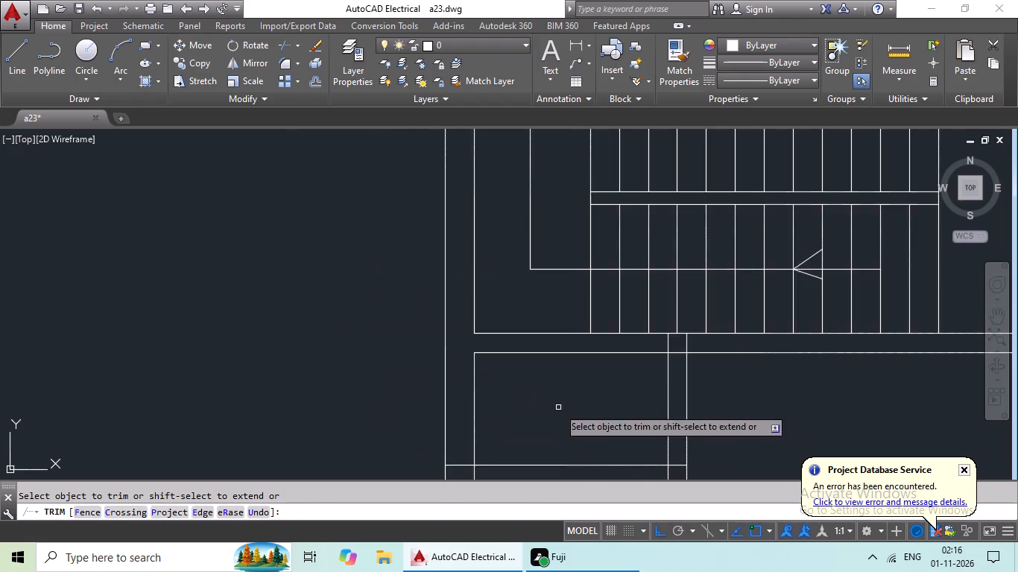
middle_click_drag(559, 407, 475, 413)
scroll(603, 349, "up", 4)
left_click_drag(668, 331, 437, 370)
left_click_drag(434, 372, 443, 372)
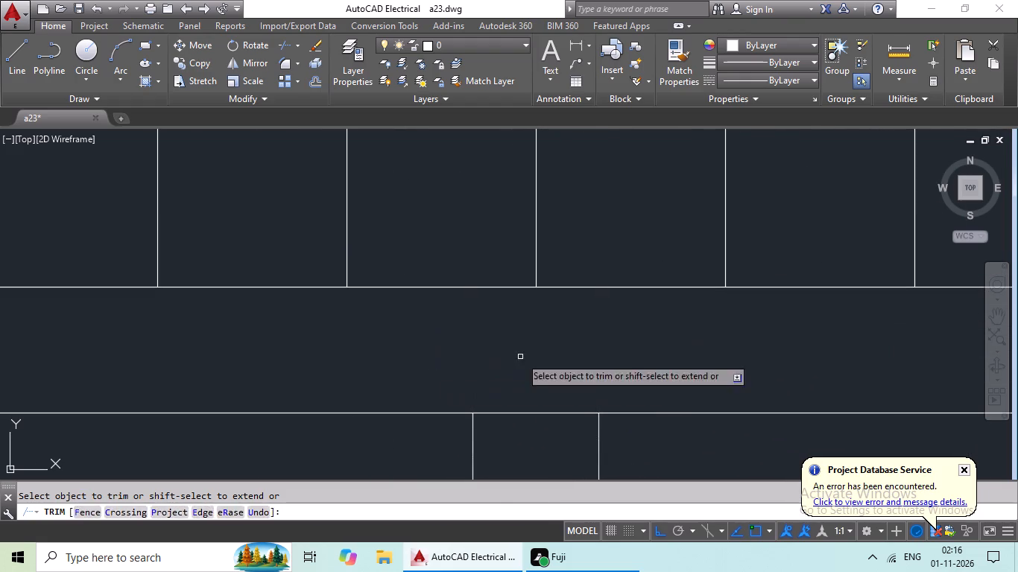
left_click_drag(549, 357, 547, 441)
left_click_drag(547, 441, 556, 428)
Trim the overlapping lines at the corner where the wall south of the staircase meets the east wall of the room below.
scroll(609, 352, "down", 6)
middle_click_drag(675, 387, 540, 387)
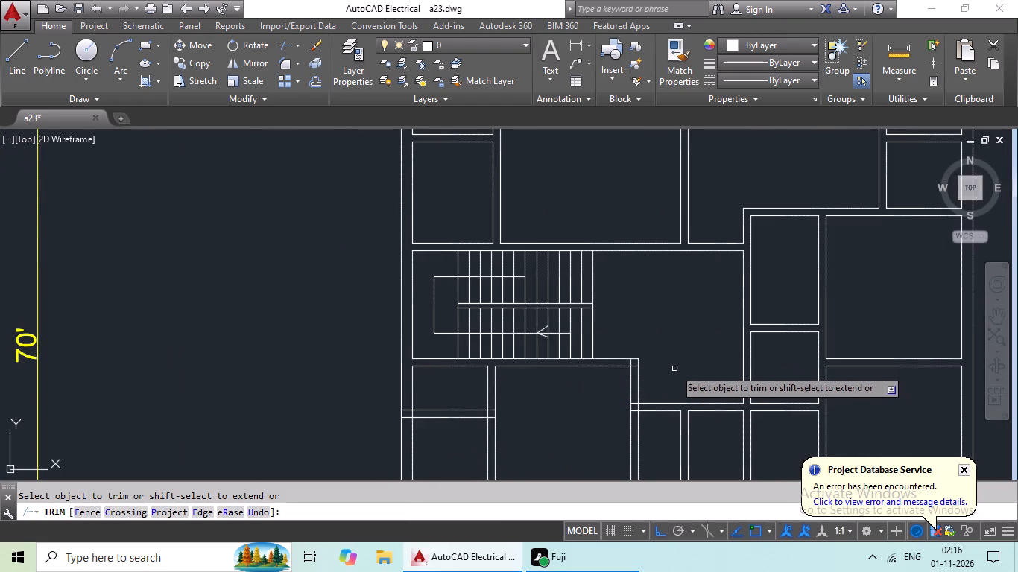
scroll(644, 366, "up", 4)
left_click_drag(598, 342, 577, 396)
left_click(577, 396)
left_click_drag(585, 335, 520, 335)
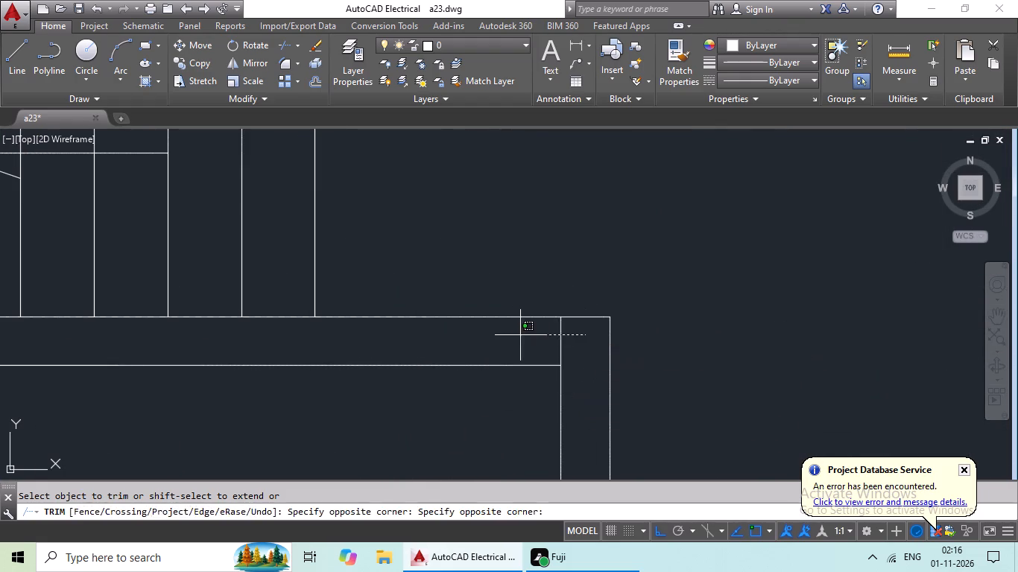
left_click(520, 335)
left_click_drag(572, 339, 533, 346)
left_click_drag(533, 346, 541, 347)
Trim the overlapping lines where the cross wall below the small room southwest of the staircase meets the partition on its east.
scroll(577, 343, "down", 4)
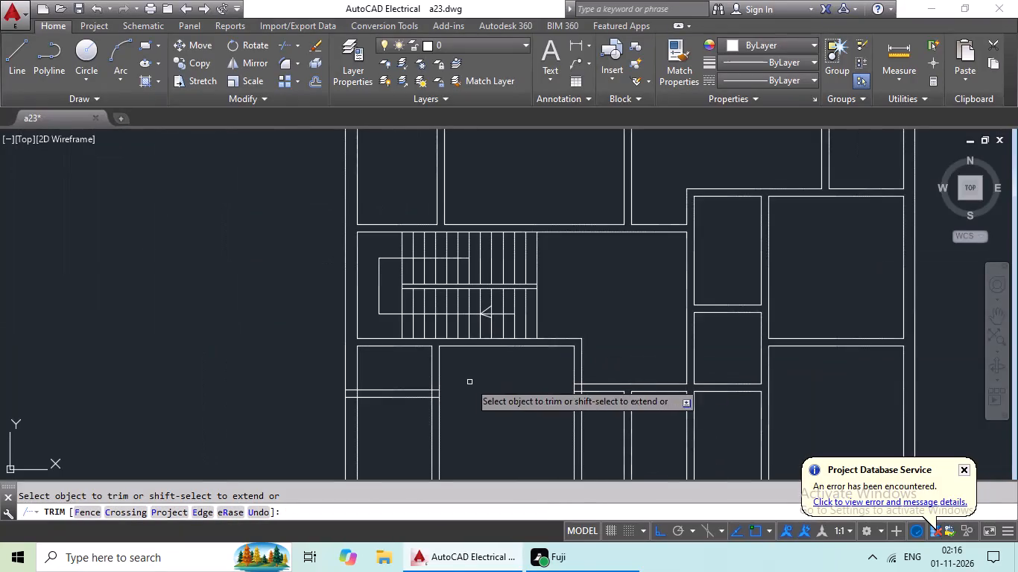
middle_click_drag(493, 363, 532, 328)
scroll(489, 366, "up", 4)
left_click_drag(403, 287, 399, 331)
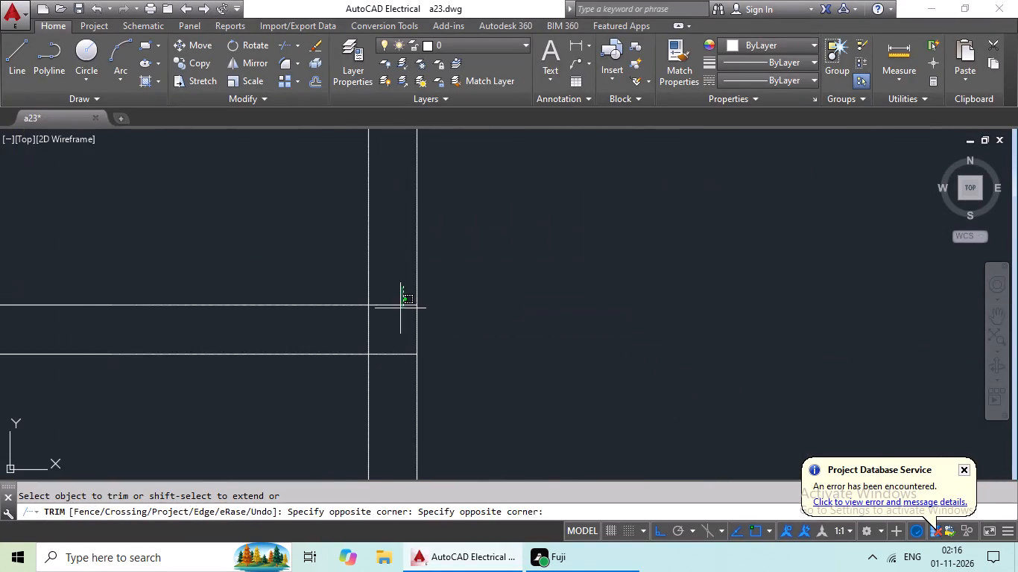
left_click_drag(399, 331, 389, 381)
left_click_drag(389, 381, 391, 364)
left_click_drag(402, 328, 328, 341)
left_click_drag(328, 341, 348, 339)
Trim the overlapping lines where that small room's south wall meets the outer west wall.
scroll(382, 332, "down", 3)
middle_click_drag(266, 369, 522, 369)
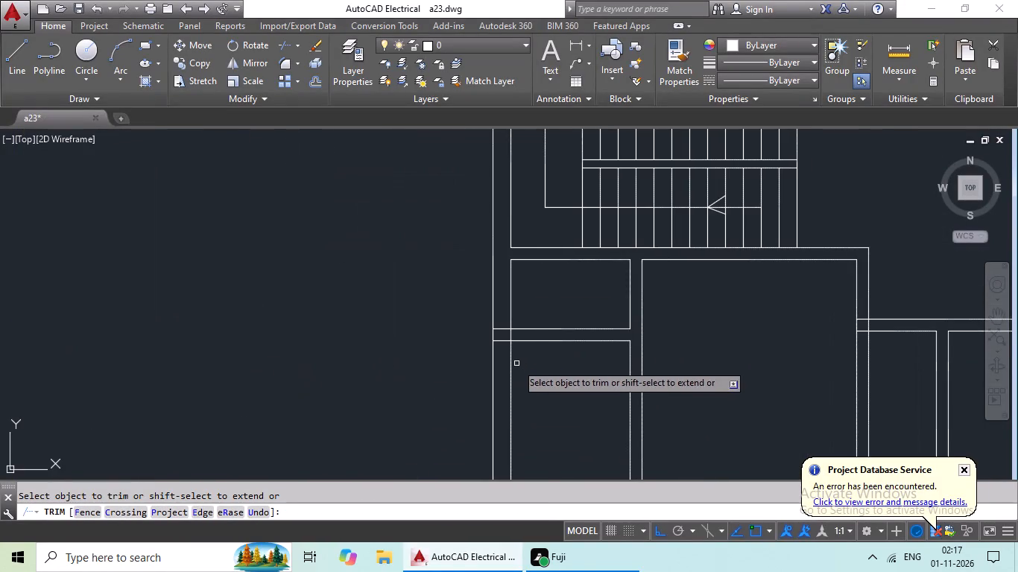
scroll(513, 336, "up", 5)
left_click_drag(545, 323, 412, 367)
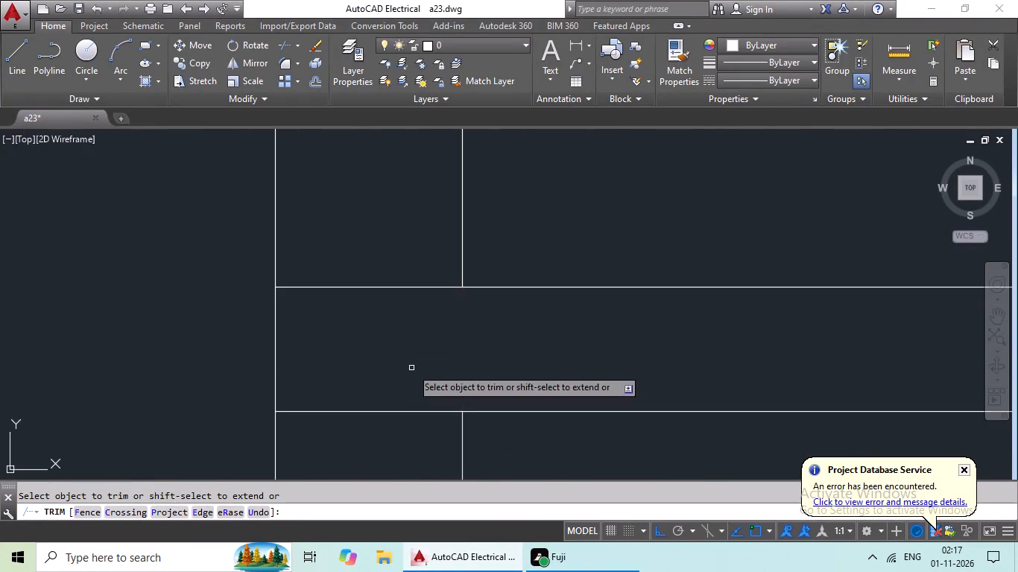
left_click_drag(409, 270, 334, 457)
left_click_drag(338, 449, 348, 439)
Trim the overlapping lines where the lobby's south wall meets the east wall of the large room below the staircase.
scroll(420, 348, "down", 4)
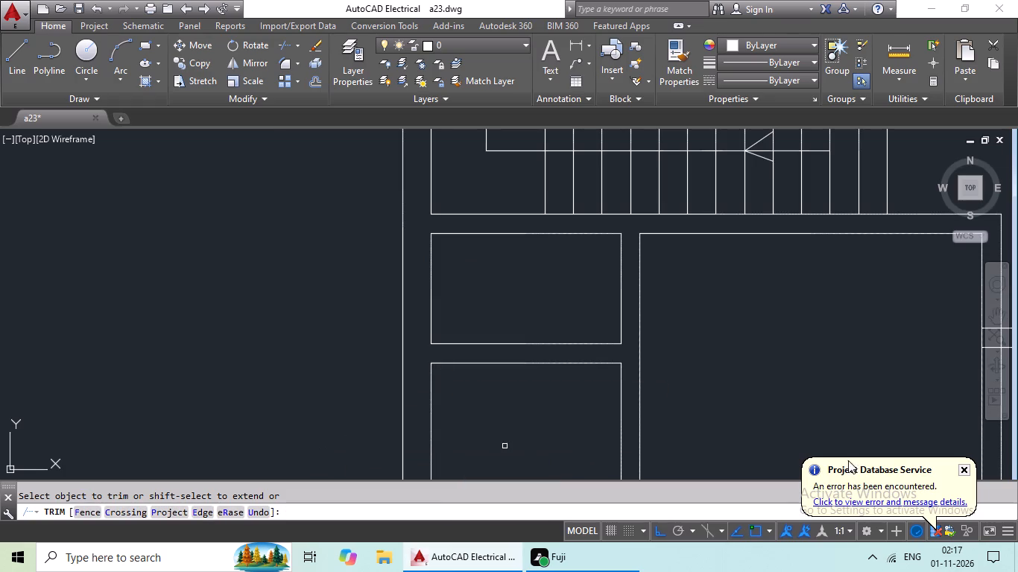
scroll(824, 340, "down", 2)
middle_click_drag(836, 357, 579, 366)
scroll(634, 351, "up", 1)
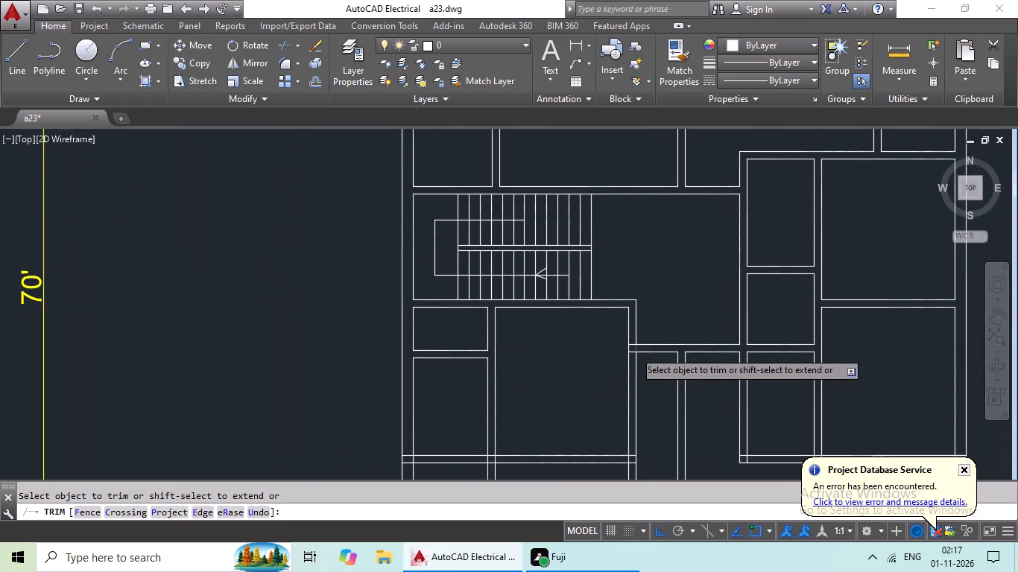
scroll(634, 351, "up", 5)
left_click_drag(742, 308, 619, 358)
left_click(619, 358)
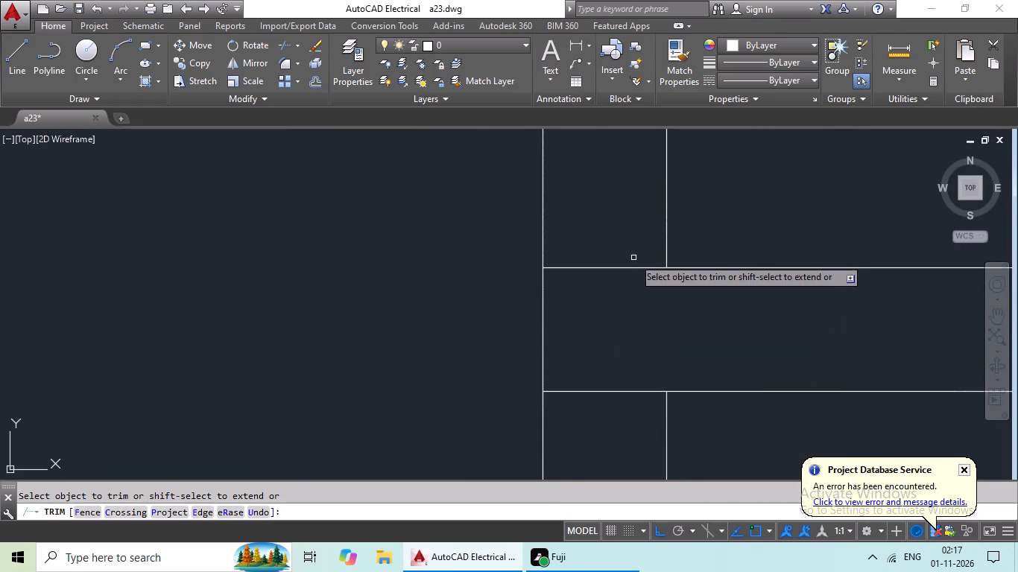
left_click_drag(633, 243, 588, 415)
left_click_drag(588, 415, 593, 406)
Trim the overlapping lines where the south wall of the large eastern room meets the outer east wall.
scroll(643, 325, "down", 4)
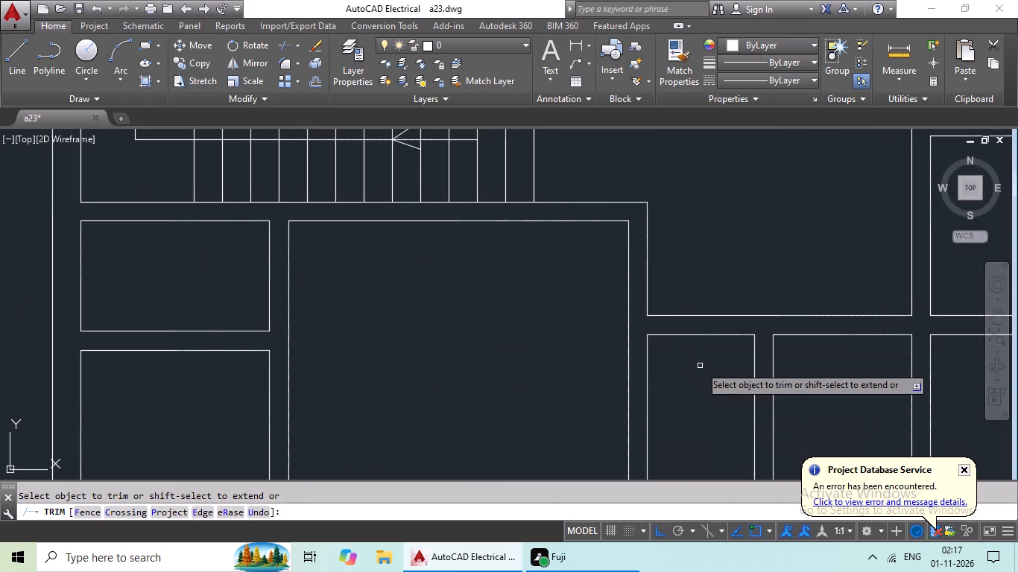
scroll(430, 314, "down", 3)
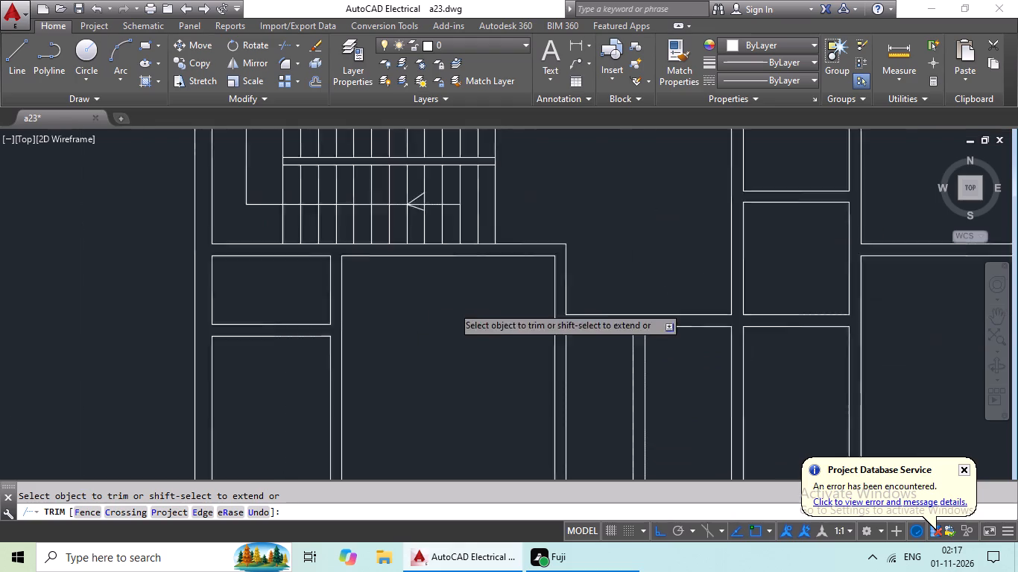
scroll(457, 305, "down", 1)
scroll(612, 358, "up", 7)
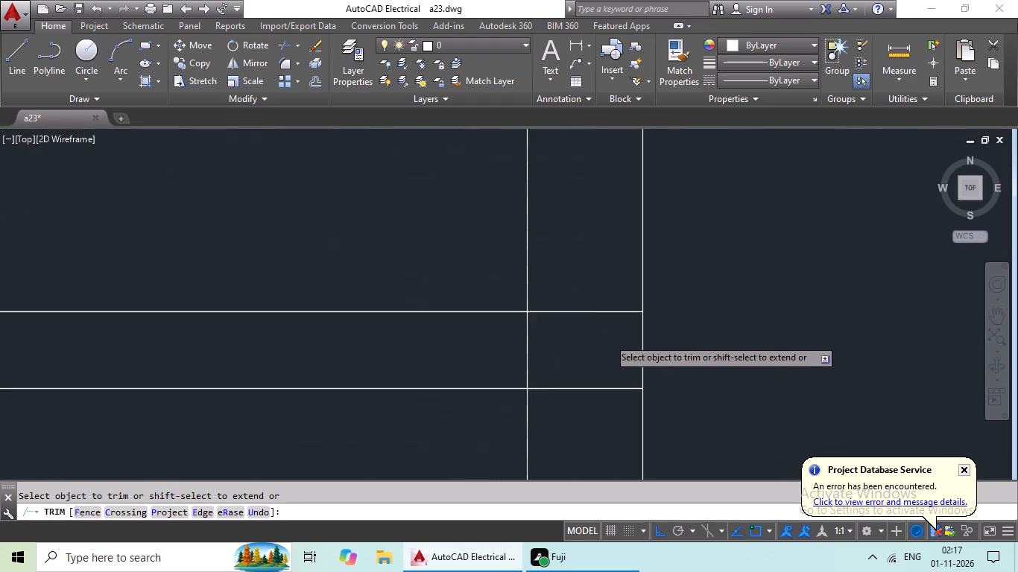
left_click_drag(610, 280, 573, 393)
left_click_drag(571, 398, 575, 390)
left_click_drag(592, 299, 482, 356)
left_click_drag(482, 356, 496, 356)
Trim the overlapping lines where the west wall of the small southeastern rooms meets the large eastern room's south wall.
scroll(587, 339, "down", 3)
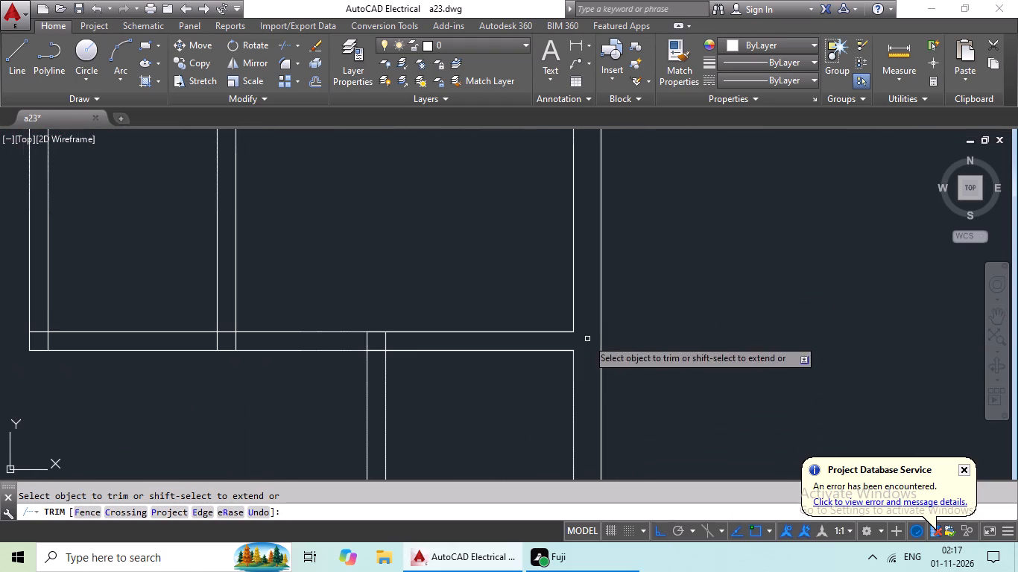
middle_click(421, 338)
middle_click(362, 340)
scroll(362, 340, "up", 4)
left_click_drag(549, 314, 363, 362)
left_click(363, 362)
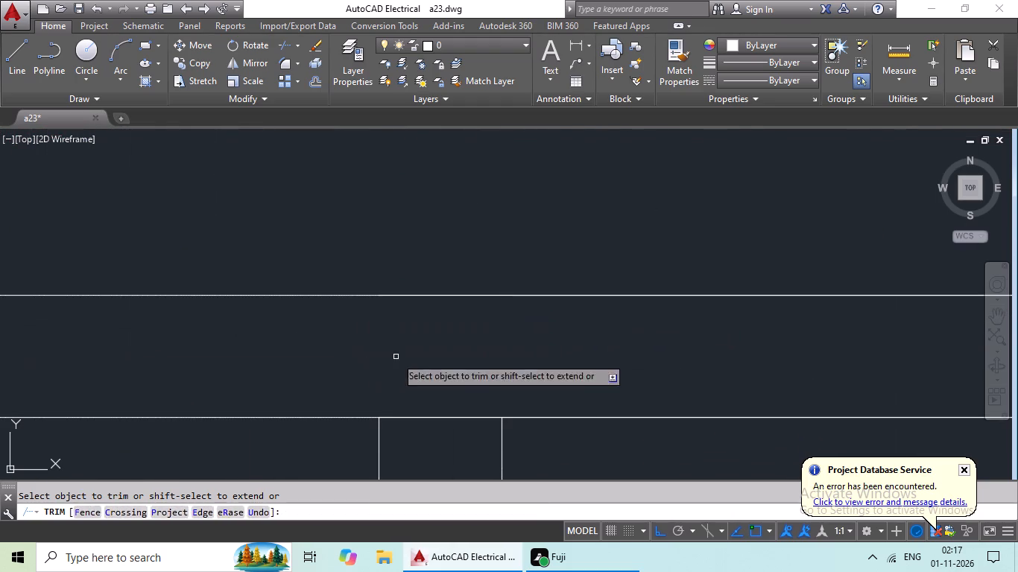
left_click_drag(420, 355, 414, 445)
left_click_drag(420, 438, 439, 433)
Trim the overlapping lines where the partition between the large eastern room and the narrow room beside it meets their south wall.
scroll(507, 404, "down", 3)
middle_click_drag(411, 387, 592, 352)
scroll(423, 346, "up", 4)
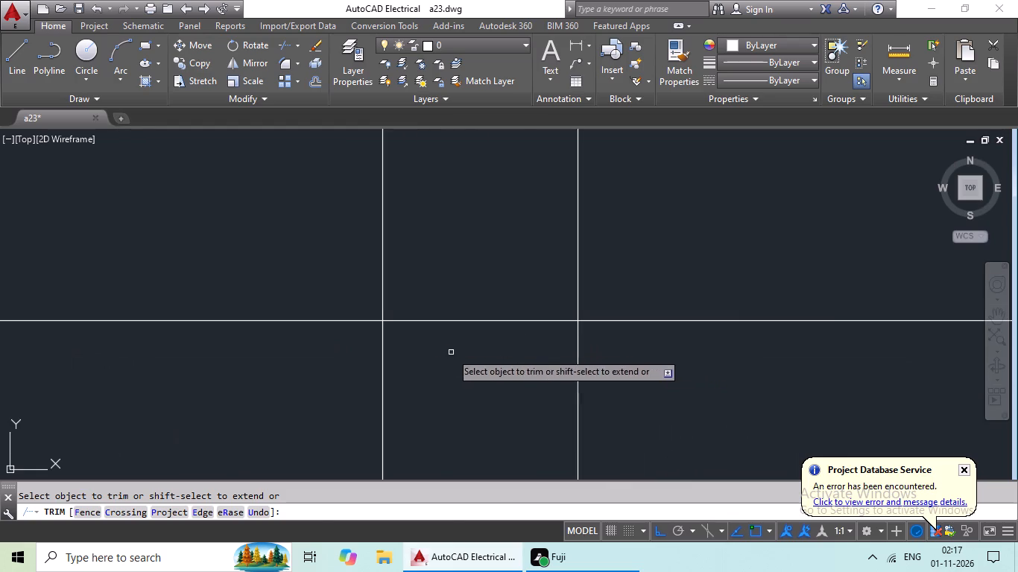
left_click_drag(607, 338, 382, 412)
left_click(361, 420)
left_click_drag(475, 232, 433, 361)
left_click_drag(433, 360, 458, 352)
Trim the overlapping lines at the southwest corner of the narrow room beside the large eastern room.
scroll(534, 319, "down", 4)
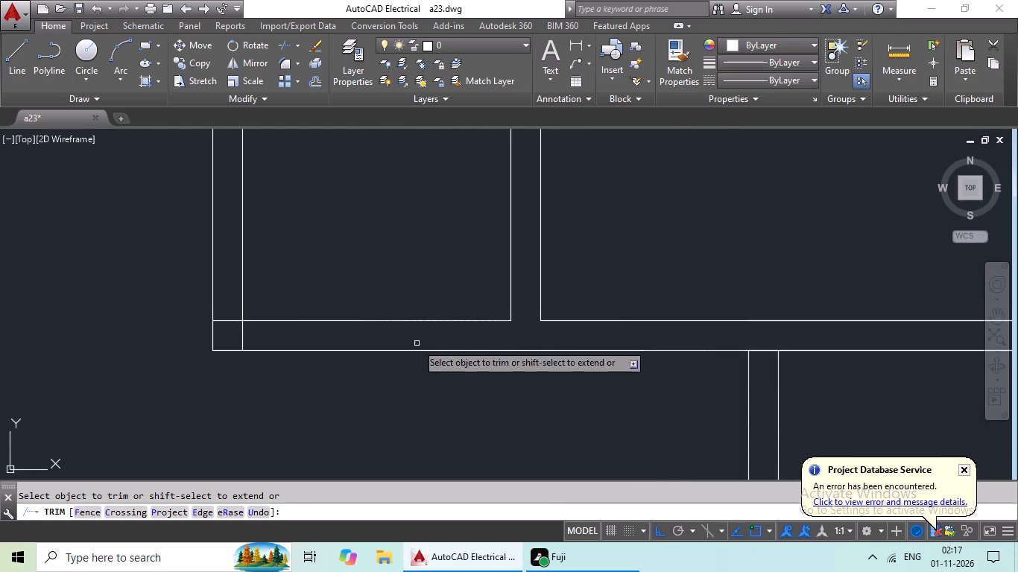
scroll(228, 326, "up", 3)
left_click_drag(393, 343, 278, 372)
left_click(274, 374)
left_click_drag(256, 240, 216, 345)
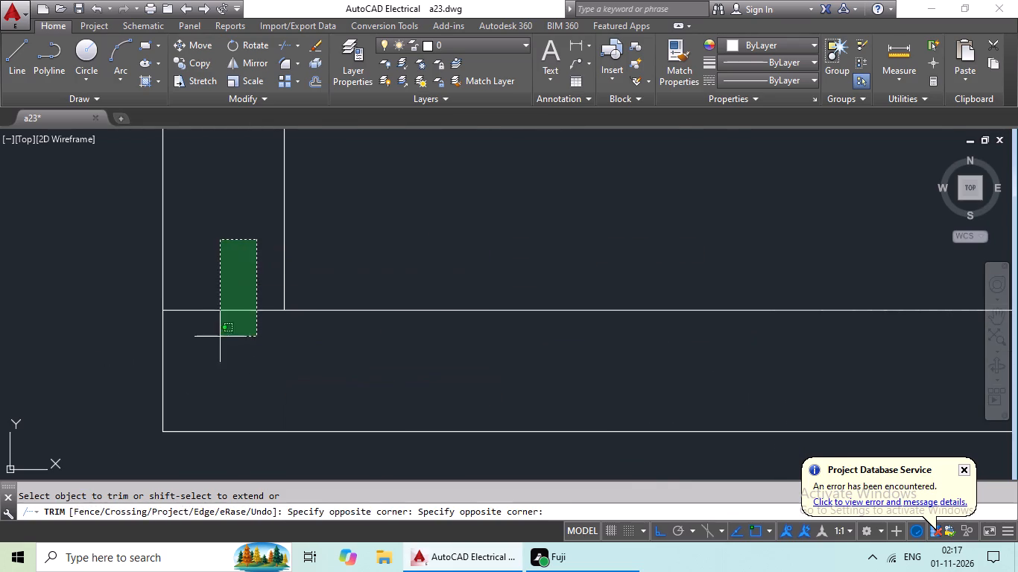
left_click_drag(216, 345, 215, 345)
left_click_drag(215, 343, 227, 335)
Trim the overlapping lines where the cross wall between the two small southeastern rooms meets the outer east wall.
scroll(322, 289, "down", 4)
middle_click_drag(347, 346, 434, 246)
scroll(461, 254, "down", 2)
middle_click_drag(467, 322, 279, 255)
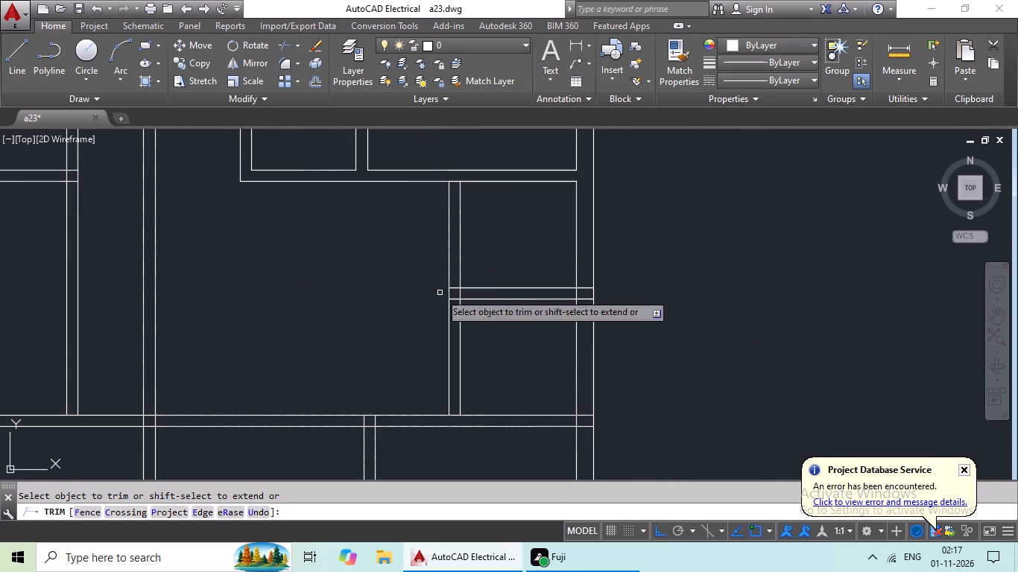
scroll(602, 293, "up", 3)
left_click_drag(548, 210, 522, 352)
left_click_drag(520, 353, 525, 327)
left_click_drag(532, 278, 466, 293)
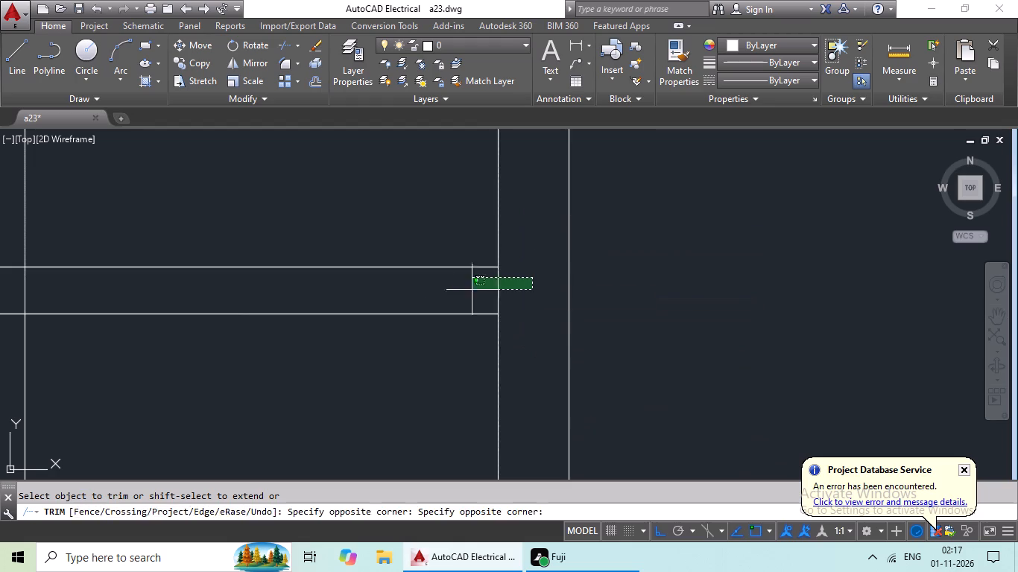
left_click_drag(466, 293, 451, 299)
left_click(451, 299)
Trim the overlapping lines where the cross wall between the two small southeastern rooms meets their west wall.
scroll(539, 294, "down", 2)
middle_click_drag(386, 331, 576, 332)
scroll(537, 292, "up", 4)
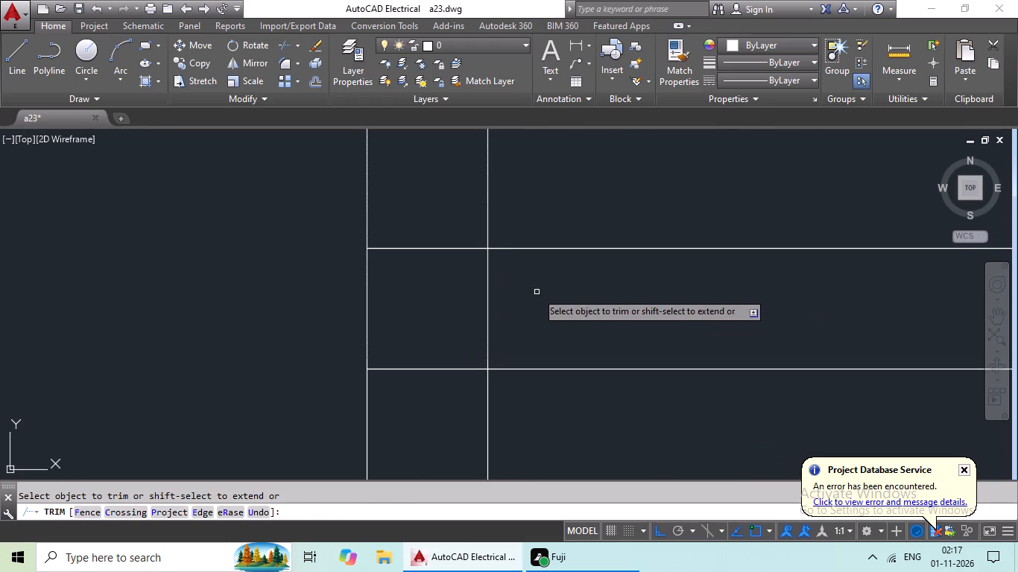
left_click_drag(559, 282, 458, 320)
left_click_drag(458, 320, 440, 329)
left_click_drag(429, 183, 382, 421)
left_click_drag(391, 416, 413, 393)
Trim the overlapping lines where the south wall of the large room below the staircase meets that room's east wall.
scroll(445, 339, "down", 3)
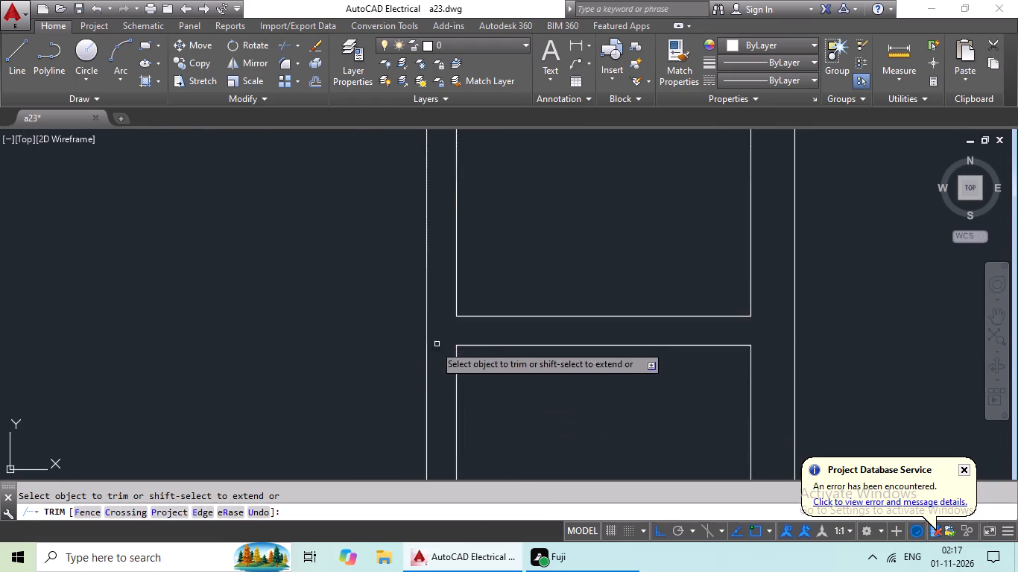
scroll(377, 357, "down", 2)
middle_click_drag(372, 355, 521, 312)
scroll(477, 331, "down", 1)
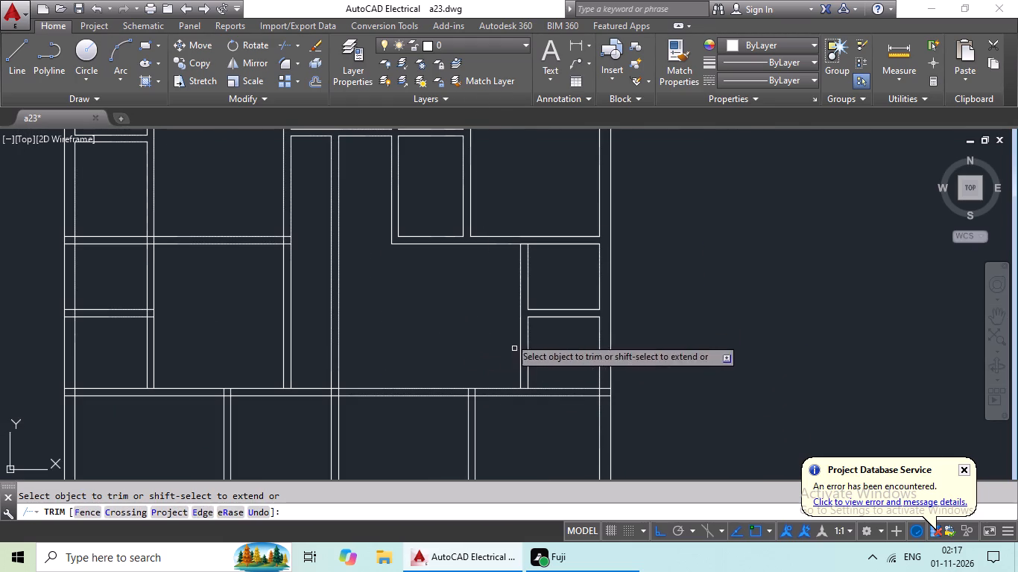
middle_click_drag(331, 212, 350, 281)
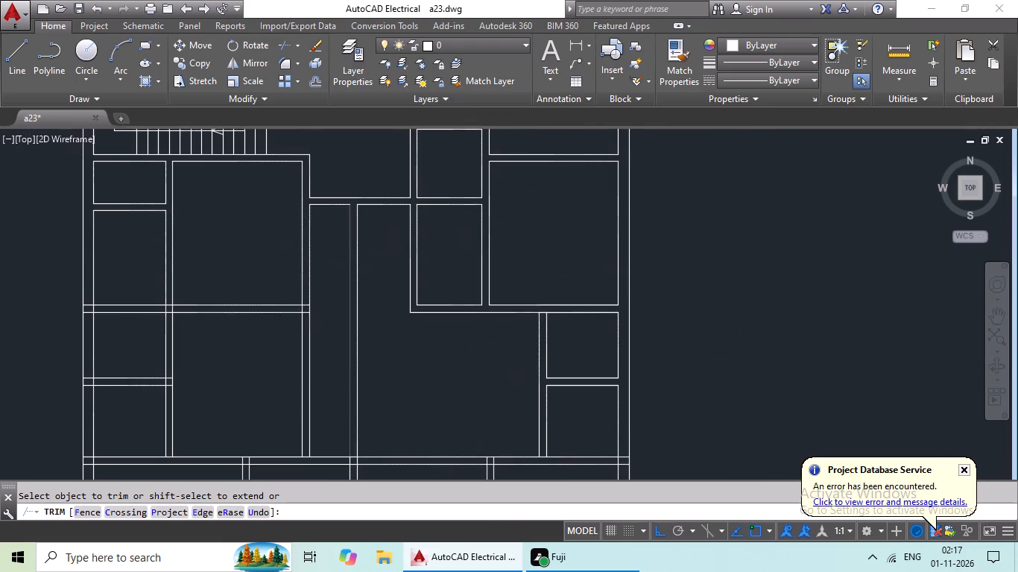
middle_click_drag(350, 281, 350, 282)
scroll(337, 320, "up", 4)
scroll(136, 227, "up", 1)
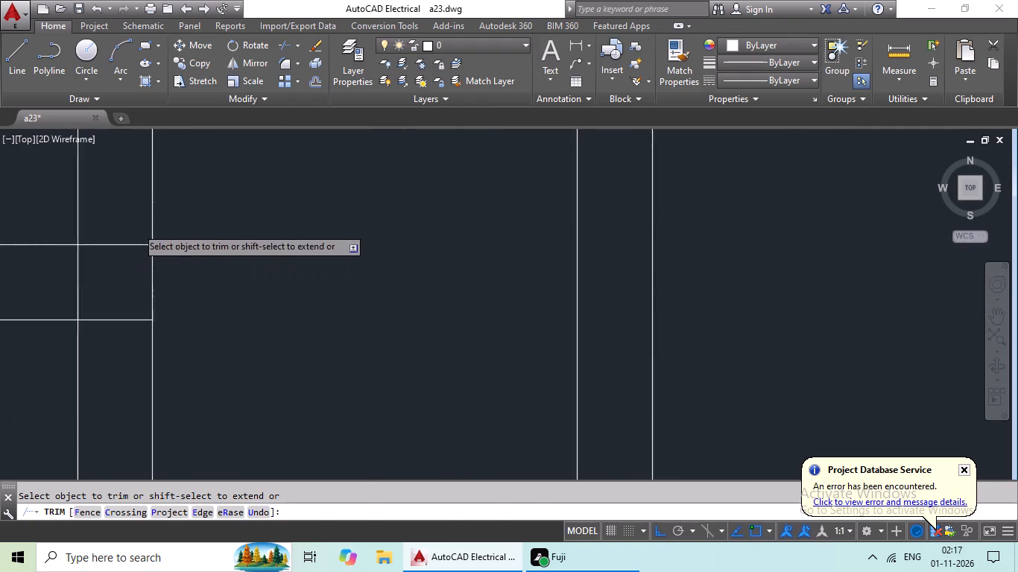
scroll(136, 227, "up", 1)
left_click_drag(136, 211, 98, 374)
left_click_drag(98, 369, 97, 379)
left_click_drag(110, 267, 100, 415)
left_click_drag(100, 415, 107, 375)
left_click_drag(116, 255, 71, 275)
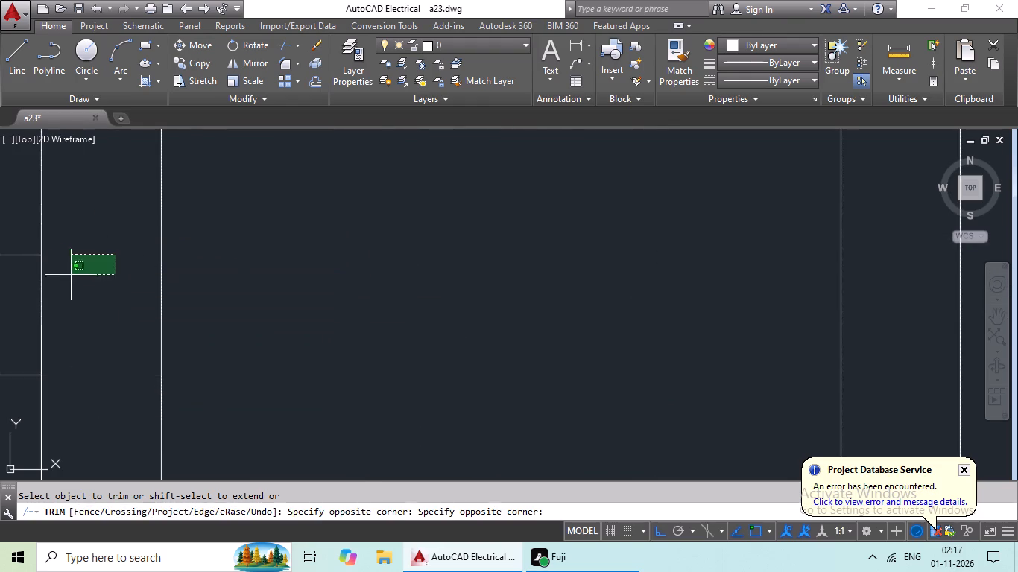
left_click_drag(71, 275, 34, 321)
Trim the overlapping lines where the large western room's south wall crosses the partition beside the small western rooms.
scroll(186, 310, "down", 3)
middle_click_drag(139, 314, 565, 182)
scroll(383, 261, "down", 2)
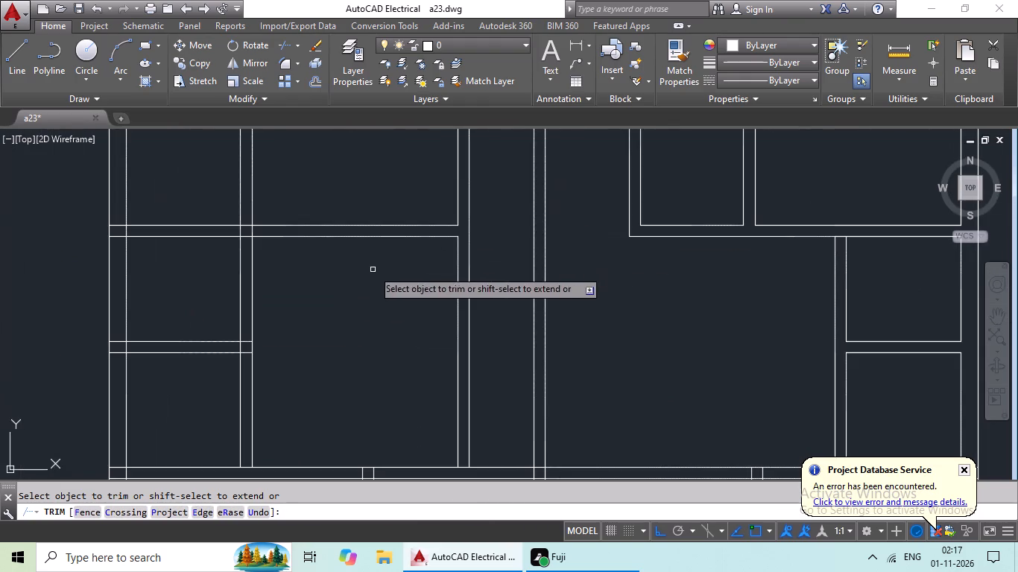
scroll(235, 232, "up", 4)
left_click_drag(461, 225, 303, 244)
left_click(264, 243)
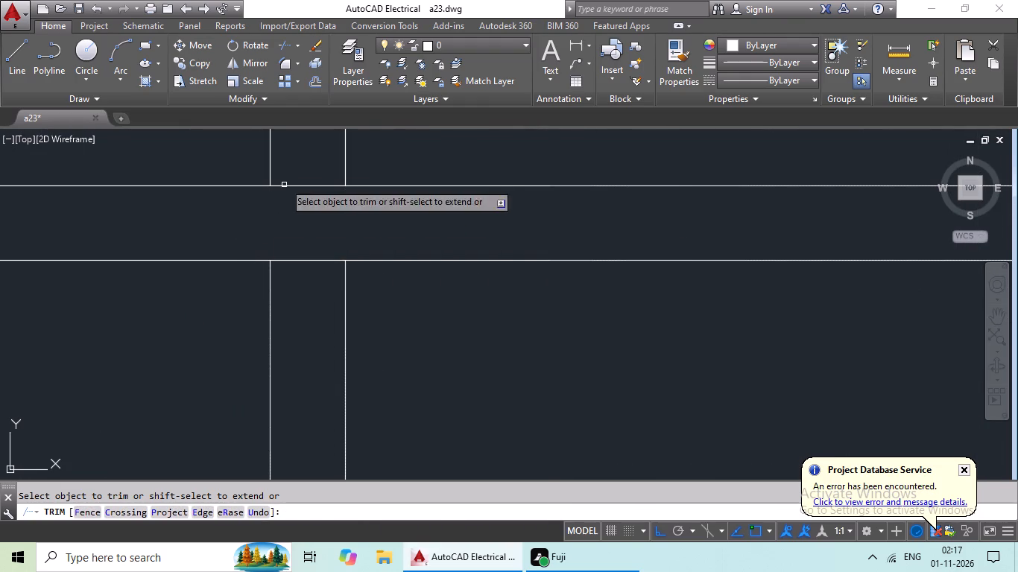
left_click_drag(291, 164, 307, 299)
left_click_drag(307, 299, 343, 292)
Trim the overlapping lines where the wall south of the western rooms below the staircase meets the outer west wall.
scroll(474, 254, "down", 4)
scroll(375, 282, "down", 1)
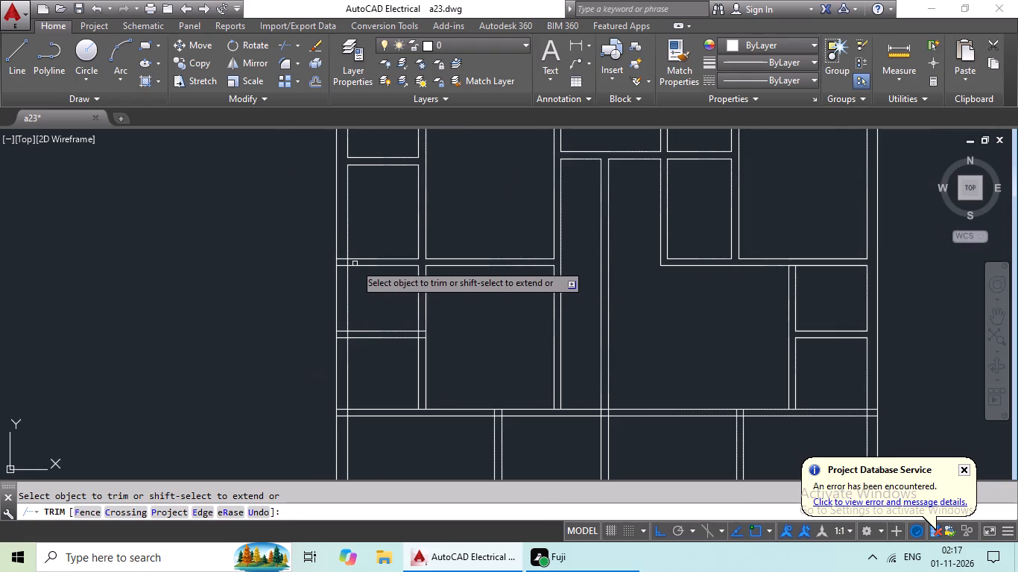
scroll(355, 264, "up", 5)
left_click_drag(362, 235, 245, 258)
left_click_drag(245, 258, 238, 238)
left_click_drag(200, 120, 189, 274)
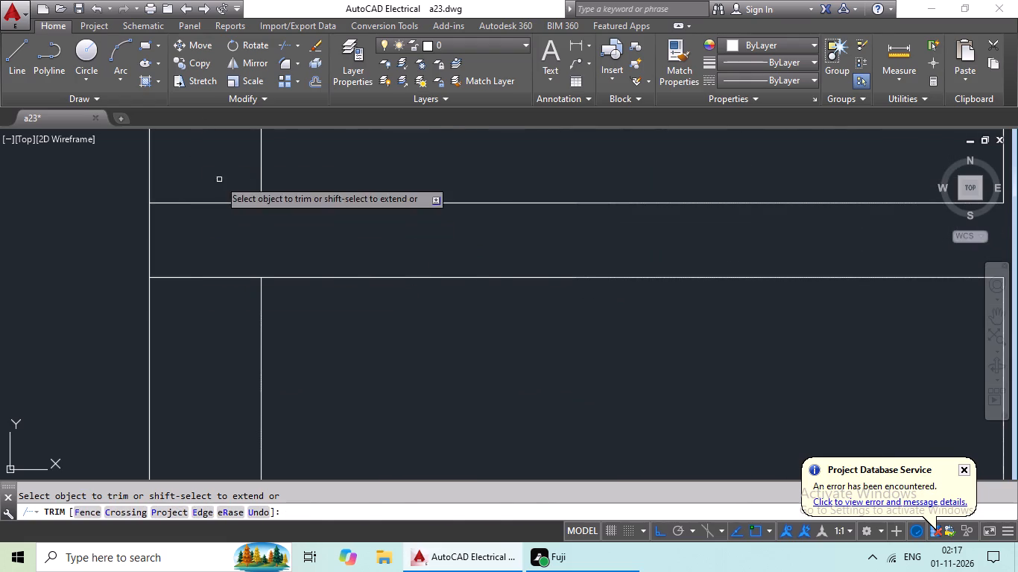
left_click_drag(219, 180, 196, 302)
left_click_drag(197, 296, 226, 279)
Trim the overlapping lines where the cross wall between the two small southwestern rooms meets the partition on their east.
scroll(349, 223, "down", 4)
scroll(378, 292, "down", 1)
scroll(429, 337, "up", 4)
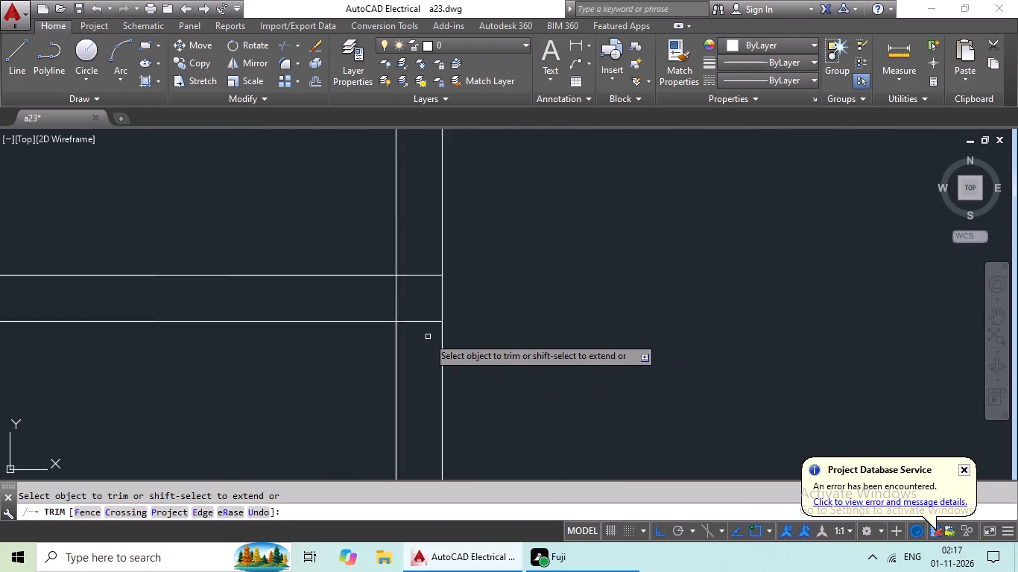
scroll(428, 337, "up", 1)
left_click_drag(420, 232, 405, 355)
left_click_drag(405, 355, 409, 329)
left_click_drag(413, 262, 329, 281)
left_click_drag(333, 279, 383, 279)
Trim the overlapping lines where the cross wall between the two small southwestern rooms meets the outer west wall.
scroll(464, 273, "down", 4)
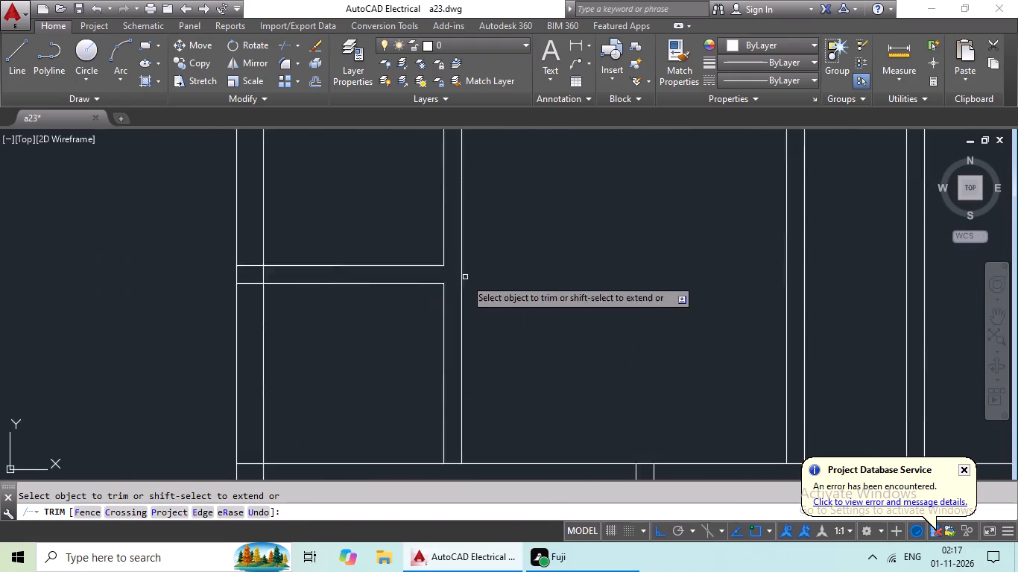
middle_click_drag(341, 293, 429, 280)
scroll(421, 266, "up", 5)
left_click_drag(502, 234, 414, 253)
left_click(414, 253)
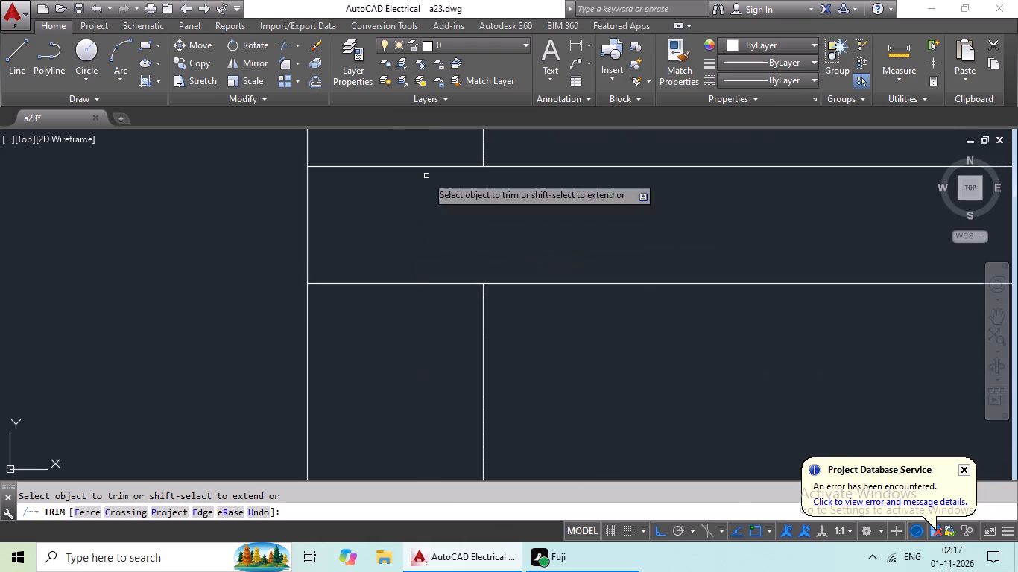
left_click_drag(399, 142, 371, 307)
left_click_drag(371, 308, 386, 304)
scroll(473, 251, "down", 4)
scroll(563, 313, "down", 2)
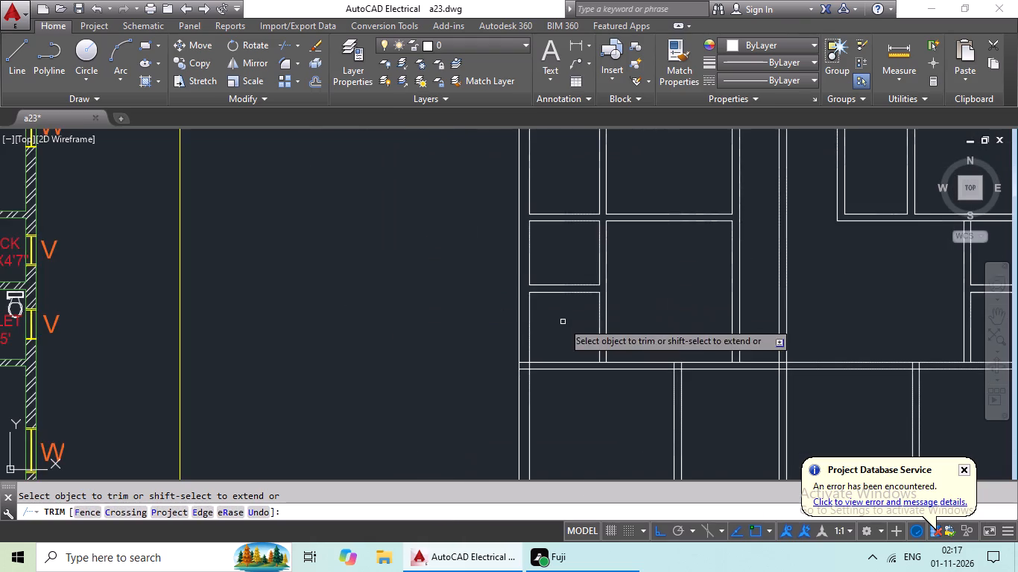
Trim the overlapping lines where the long cross wall north of the southernmost rooms meets the outer east wall.
middle_click_drag(563, 322, 392, 304)
middle_click_drag(525, 298, 385, 302)
middle_click_drag(510, 310, 414, 311)
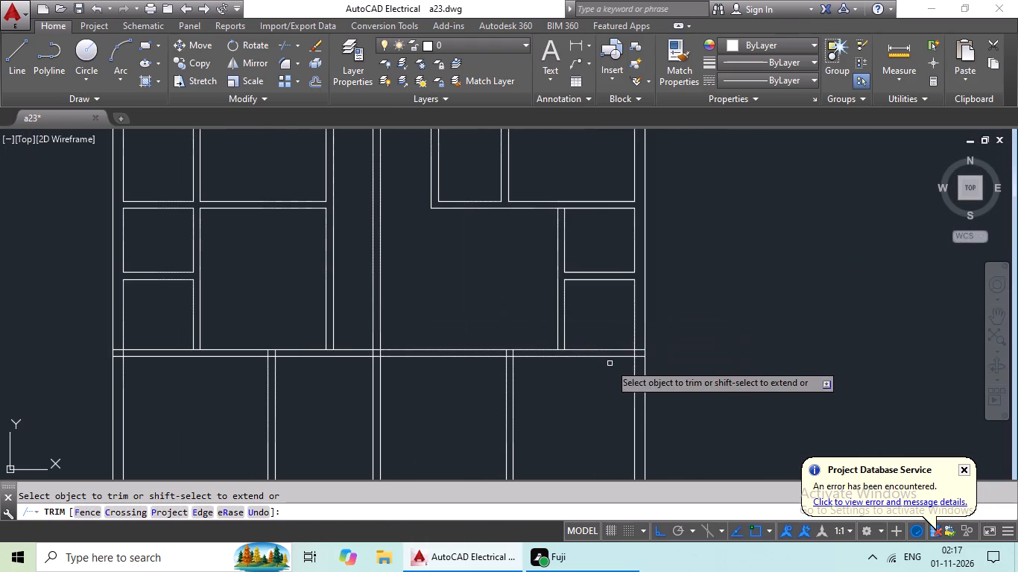
scroll(622, 360, "up", 4)
middle_click_drag(687, 342, 506, 340)
scroll(568, 320, "up", 2)
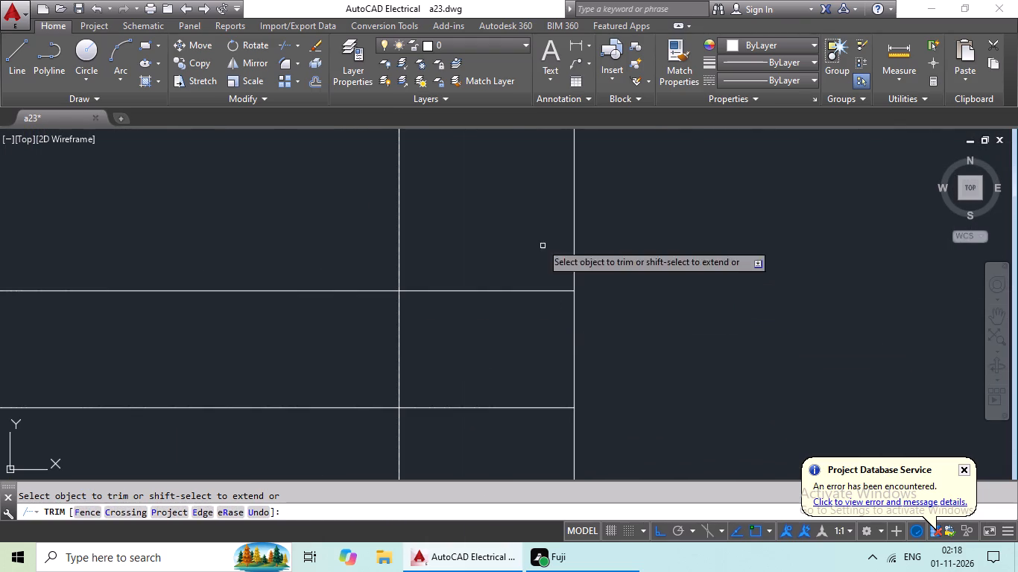
left_click_drag(533, 243, 477, 459)
left_click(481, 423)
left_click_drag(465, 334, 344, 355)
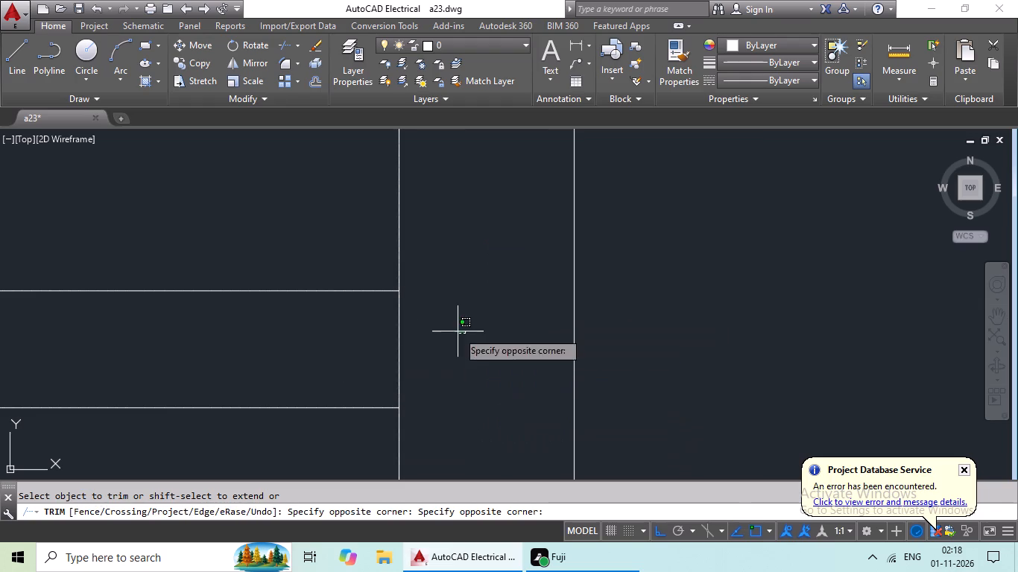
left_click(355, 355)
Trim the cross wall's north line between the faces of the partition west of the small eastern rooms.
scroll(540, 315, "down", 3)
middle_click_drag(393, 355, 600, 354)
scroll(421, 285, "up", 2)
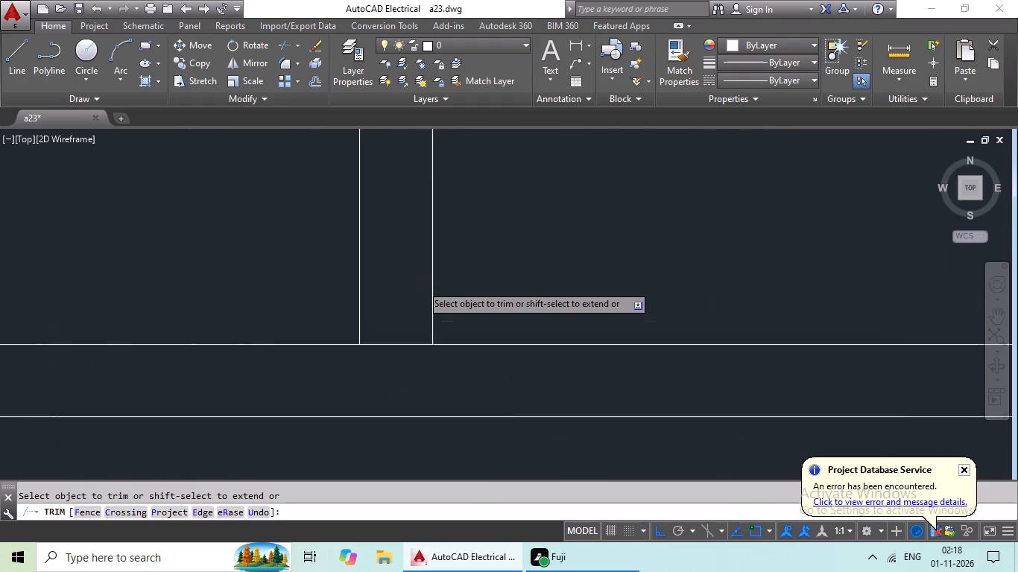
scroll(421, 285, "up", 2)
scroll(411, 297, "down", 2)
left_click_drag(411, 311, 392, 396)
left_click_drag(392, 395, 418, 384)
Trim the overlapping lines where the partition between the two southeastern rooms meets the long cross wall.
scroll(465, 366, "down", 4)
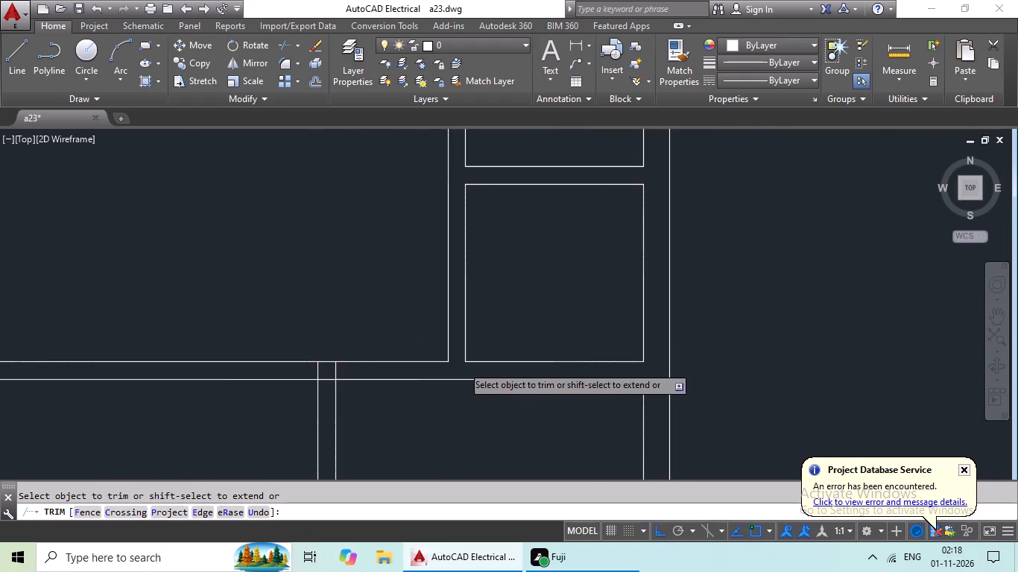
middle_click_drag(411, 393, 594, 378)
scroll(514, 362, "up", 5)
left_click_drag(601, 314, 332, 357)
left_click_drag(328, 357, 341, 356)
left_click_drag(466, 339, 469, 428)
left_click_drag(468, 428, 493, 413)
Trim the overlapping lines where the long cross wall crosses the central north-south wall.
scroll(567, 353, "down", 3)
middle_click_drag(431, 395, 677, 345)
middle_click_drag(344, 365, 742, 357)
scroll(311, 291, "up", 2)
left_click_drag(521, 252, 224, 316)
left_click_drag(224, 316, 239, 308)
left_click_drag(333, 188, 329, 395)
left_click_drag(329, 395, 375, 380)
Trim the cross wall's north line between the faces of the partition east of the large western room.
scroll(489, 305, "down", 4)
middle_click_drag(476, 334, 696, 293)
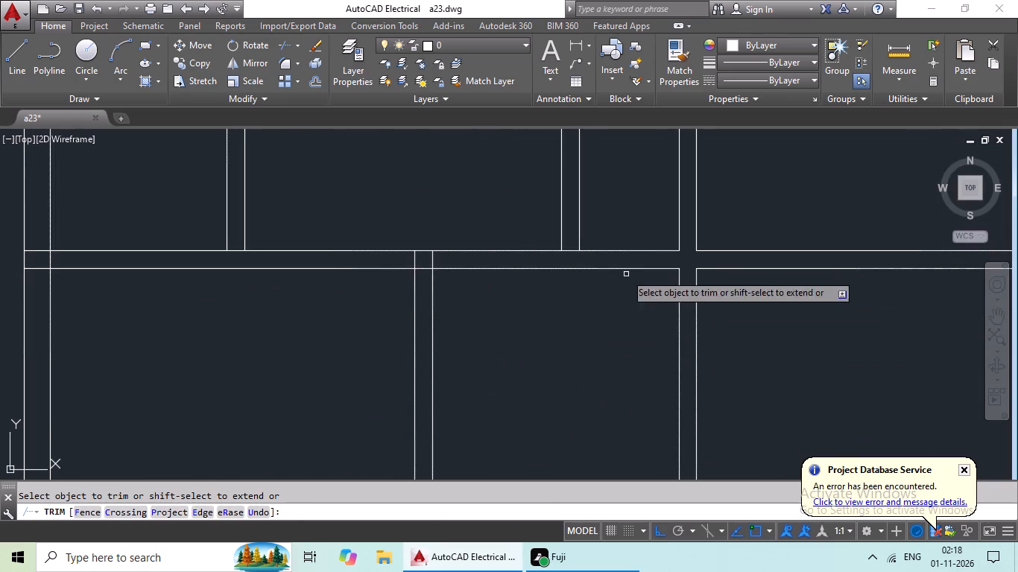
left_click(571, 250)
Trim the overlapping lines where the partition between the two southwestern front rooms meets the long cross wall.
scroll(414, 260, "up", 4)
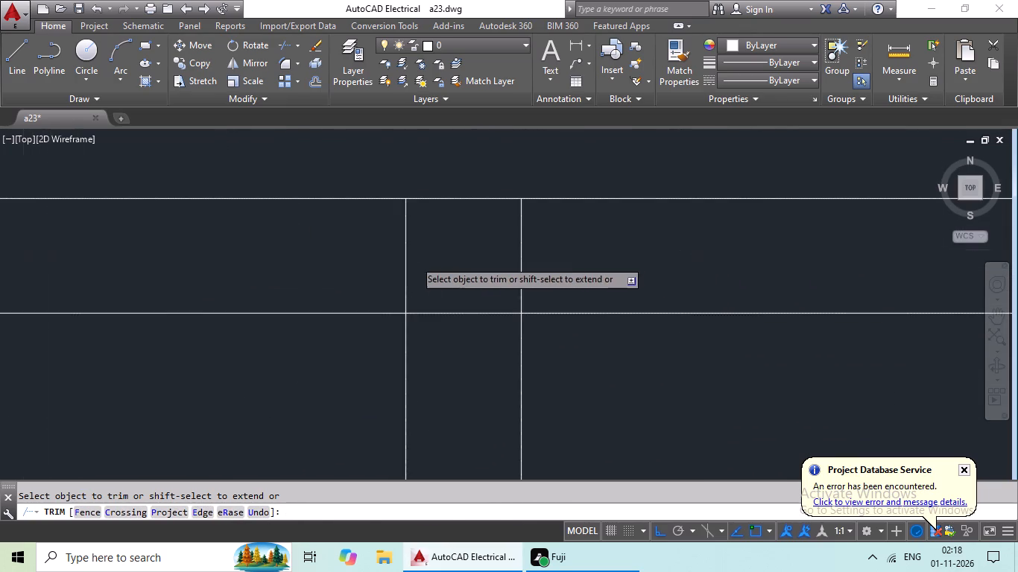
left_click_drag(589, 235, 337, 286)
left_click_drag(337, 287, 411, 285)
left_click_drag(449, 274, 454, 361)
left_click_drag(454, 361, 468, 350)
Trim the cross wall's north line between the faces of the partition east of the small western rooms.
scroll(543, 274, "down", 5)
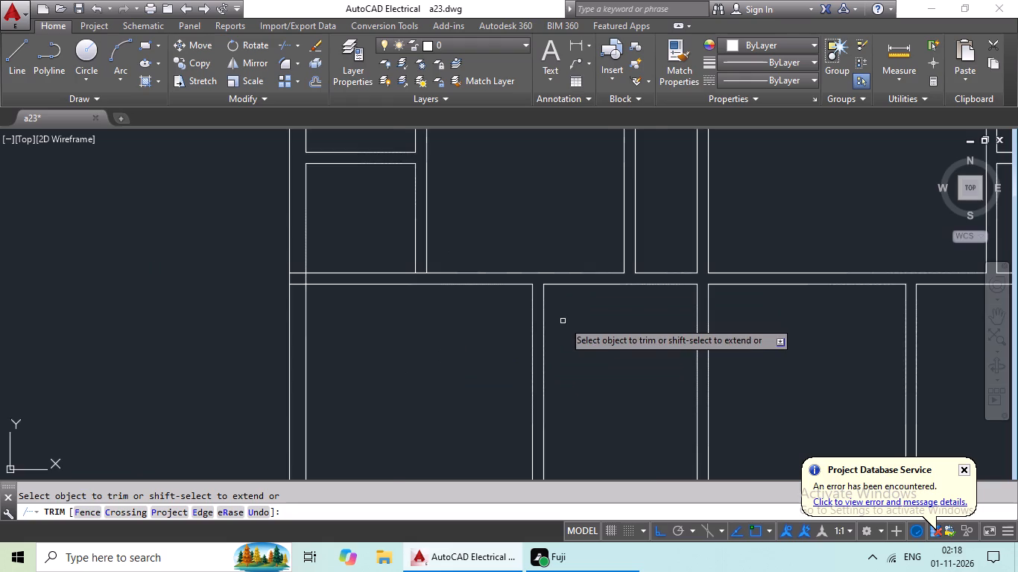
scroll(563, 321, "down", 1)
scroll(447, 295, "up", 5)
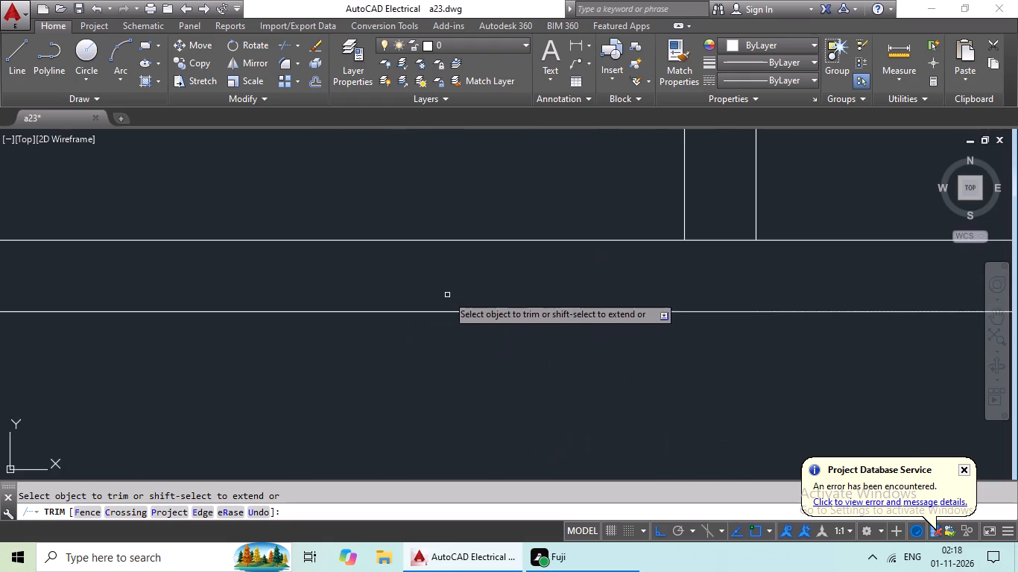
middle_click_drag(333, 287, 799, 302)
scroll(692, 297, "down", 2)
middle_click_drag(699, 299, 293, 317)
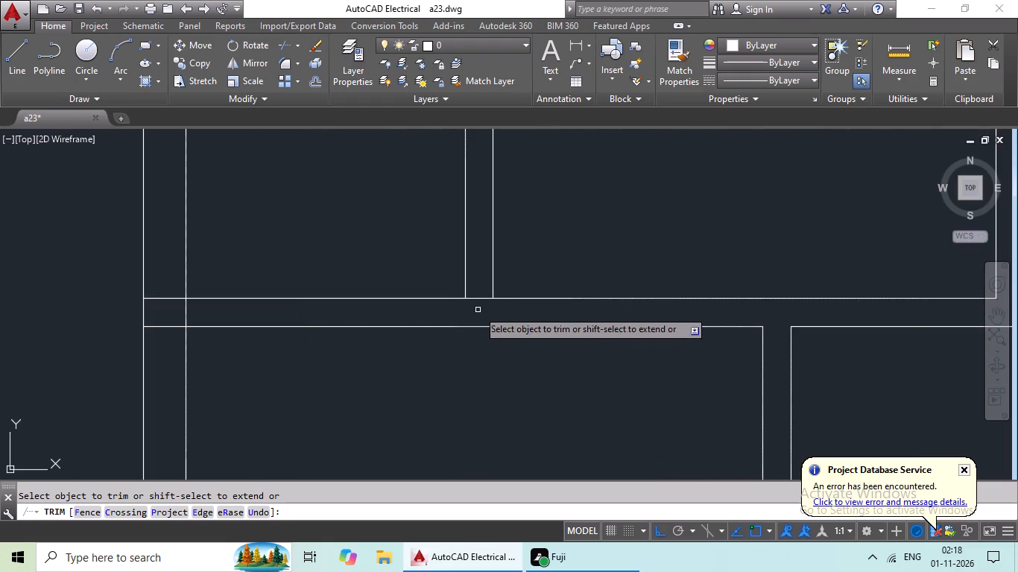
left_click(479, 297)
Trim the overlapping lines where the long cross wall meets the outer west wall.
scroll(547, 308, "down", 3)
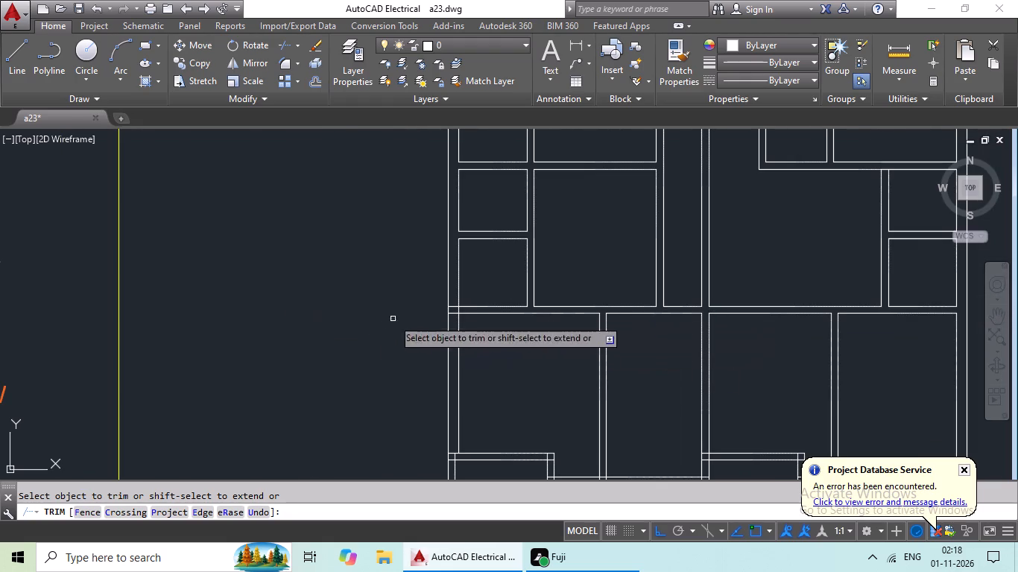
scroll(490, 311, "up", 4)
scroll(300, 309, "up", 3)
middle_click_drag(299, 315, 602, 296)
left_click_drag(609, 296, 453, 337)
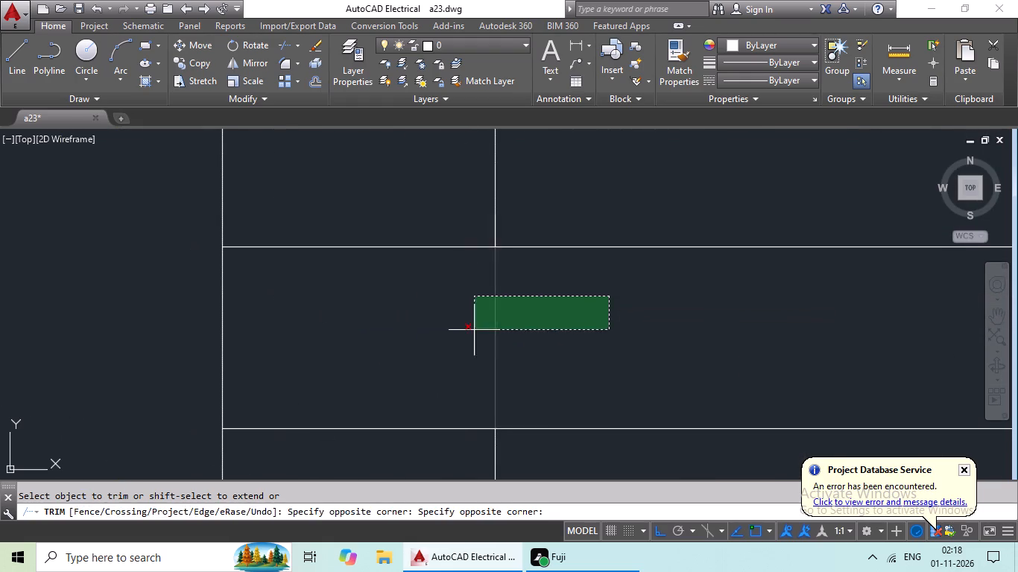
left_click_drag(453, 337, 422, 349)
left_click(422, 349)
left_click_drag(418, 194, 338, 437)
Trim the overlapping inner wall lines at the building's southeast outer corner.
scroll(437, 346, "down", 5)
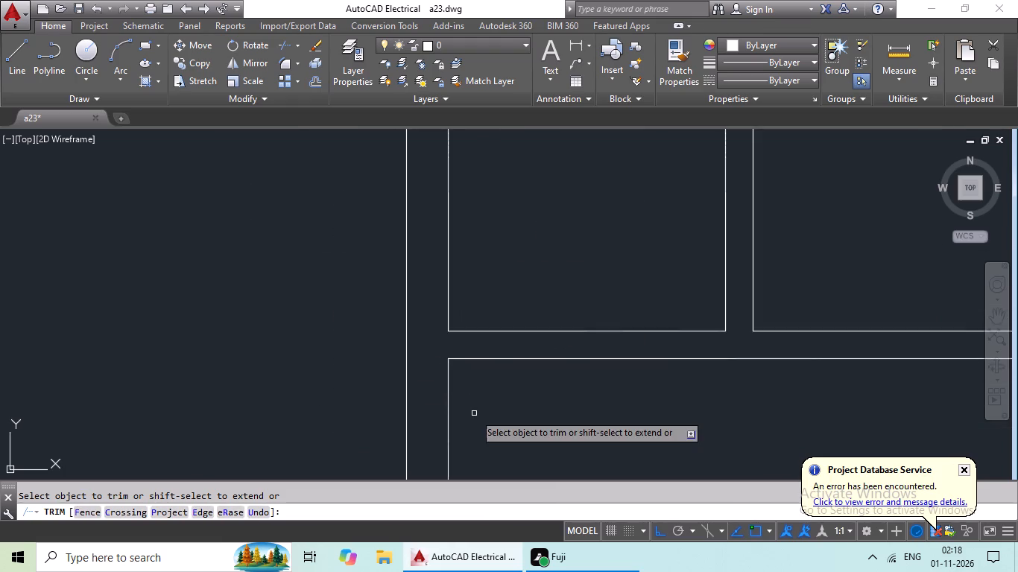
scroll(475, 414, "down", 2)
middle_click_drag(476, 413, 481, 205)
scroll(526, 304, "down", 1)
middle_click_drag(642, 340, 386, 352)
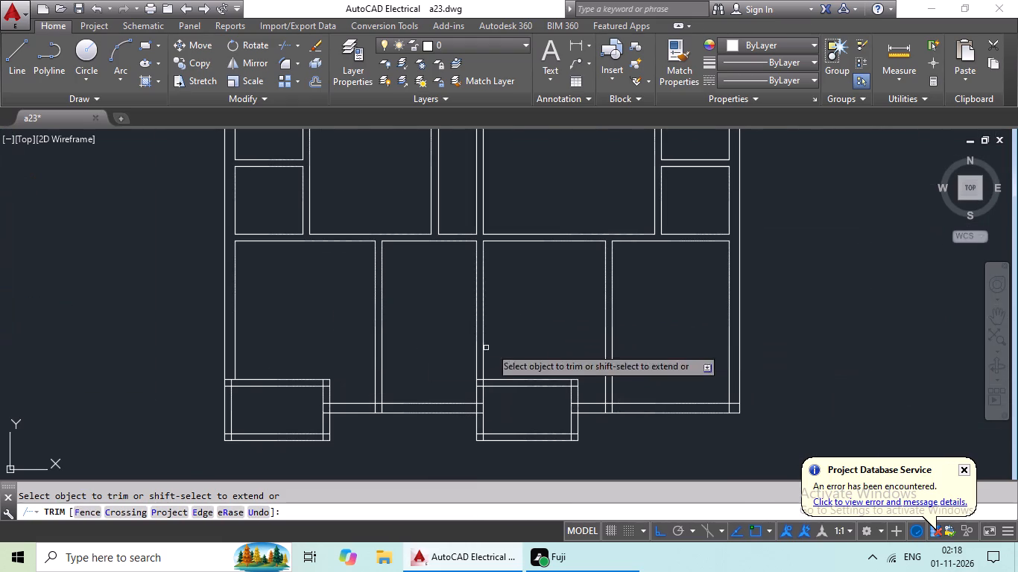
scroll(725, 414, "up", 5)
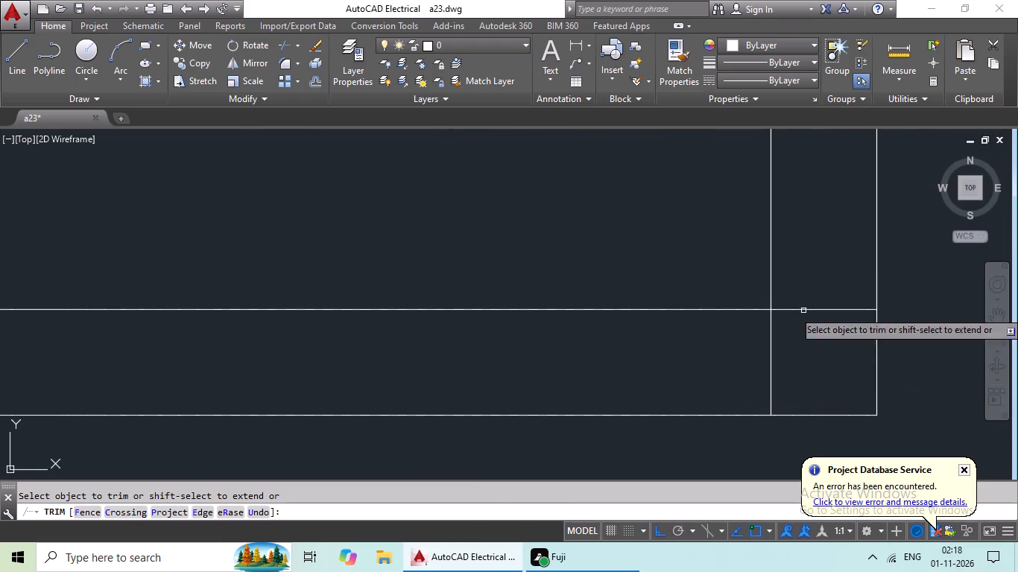
left_click_drag(820, 279, 797, 360)
left_click(797, 360)
left_click_drag(820, 346, 645, 392)
left_click_drag(645, 392, 659, 390)
Trim the overlapping lines where the partition between the two southeastern rooms meets the outer south wall.
scroll(728, 369, "down", 4)
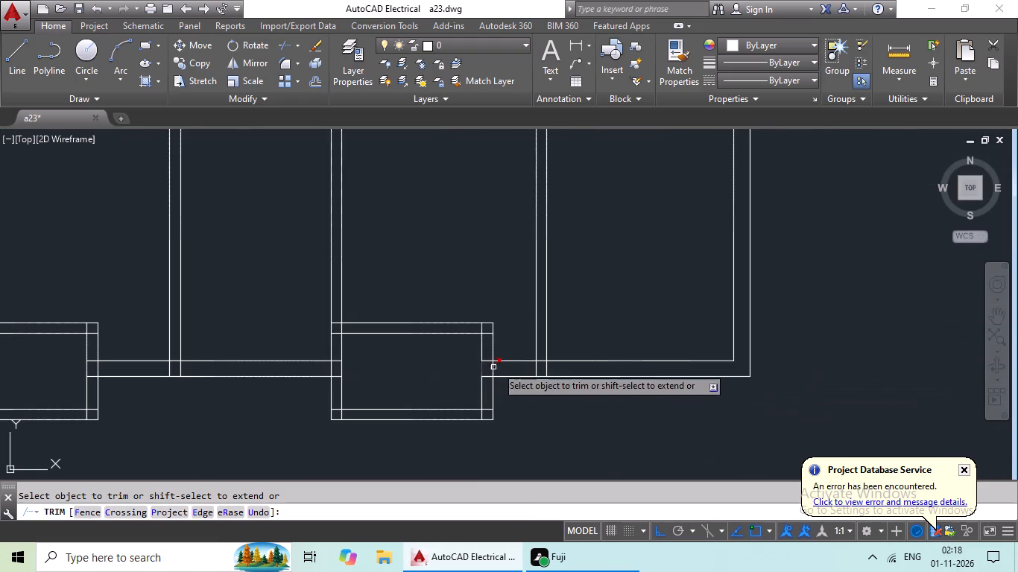
scroll(501, 364, "up", 4)
scroll(724, 387, "down", 1)
middle_click_drag(715, 386, 526, 377)
left_click_drag(646, 361, 423, 383)
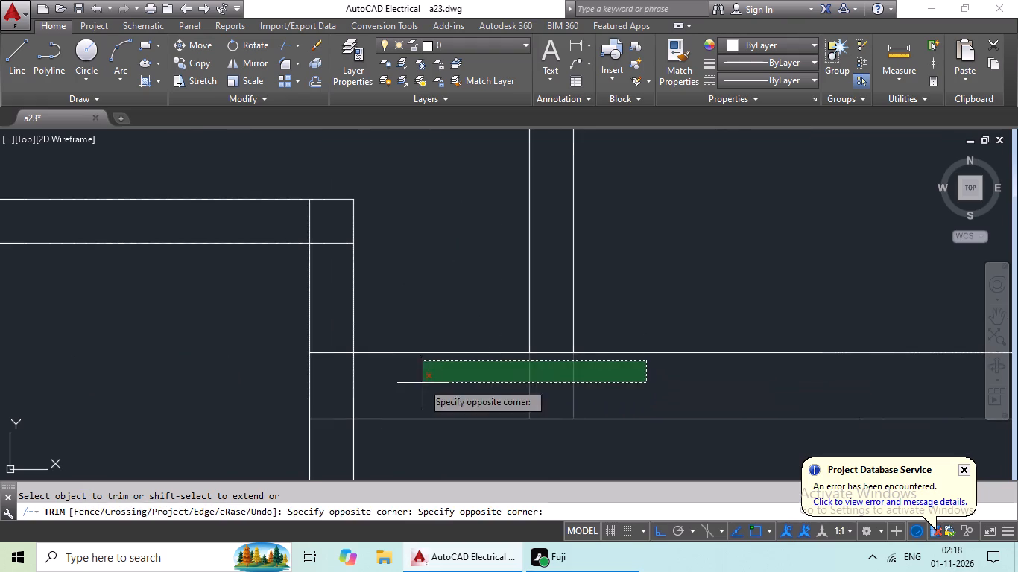
left_click(421, 383)
left_click_drag(557, 310, 546, 393)
left_click(546, 393)
Trim the overlapping lines where the outer south wall meets the east side of the eastern projecting box.
left_click_drag(424, 385, 302, 400)
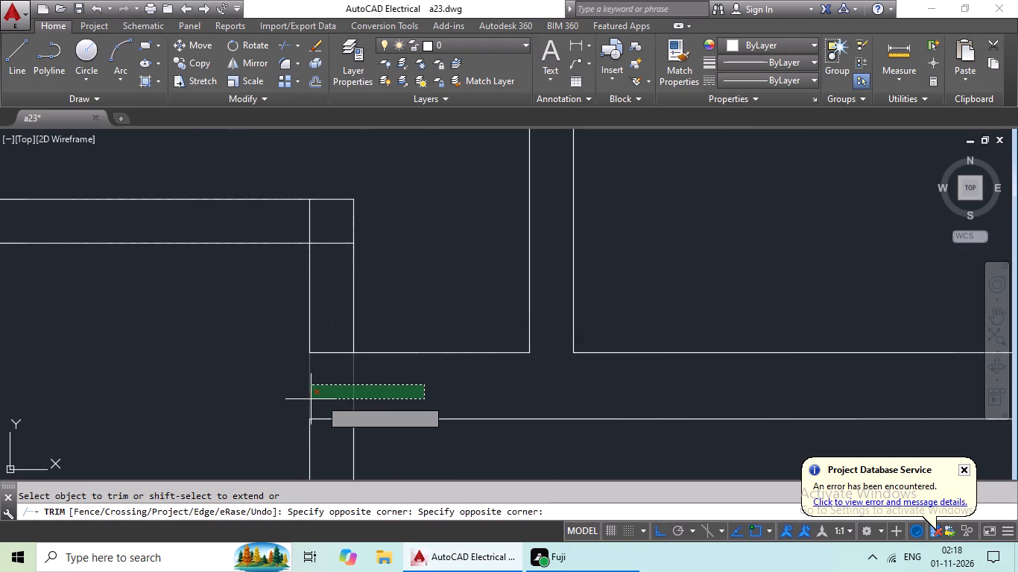
left_click(336, 393)
left_click_drag(341, 328, 335, 431)
left_click_drag(335, 431, 346, 419)
Trim the overlapping inner wall lines at the northeast corner of the eastern projecting box.
scroll(374, 363, "down", 3)
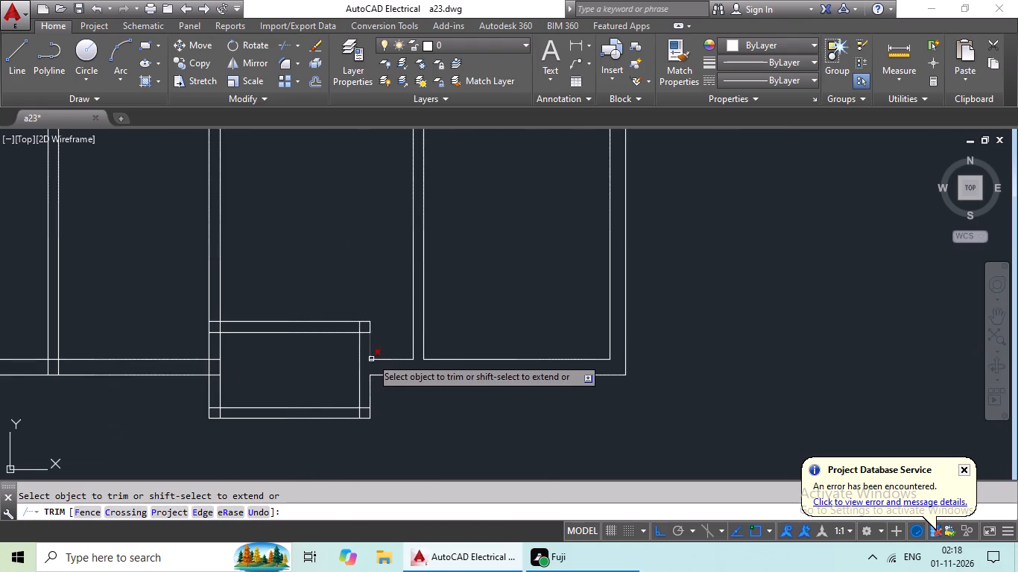
scroll(369, 325, "up", 4)
left_click_drag(344, 337, 330, 417)
left_click_drag(330, 416, 332, 398)
left_click_drag(327, 345, 269, 345)
left_click_drag(269, 345, 289, 345)
left_click_drag(344, 340, 270, 356)
left_click(270, 356)
Trim the overlapping lines where the eastern projecting box's north wall meets the central north-south wall.
scroll(323, 334, "down", 4)
middle_click_drag(250, 365, 356, 365)
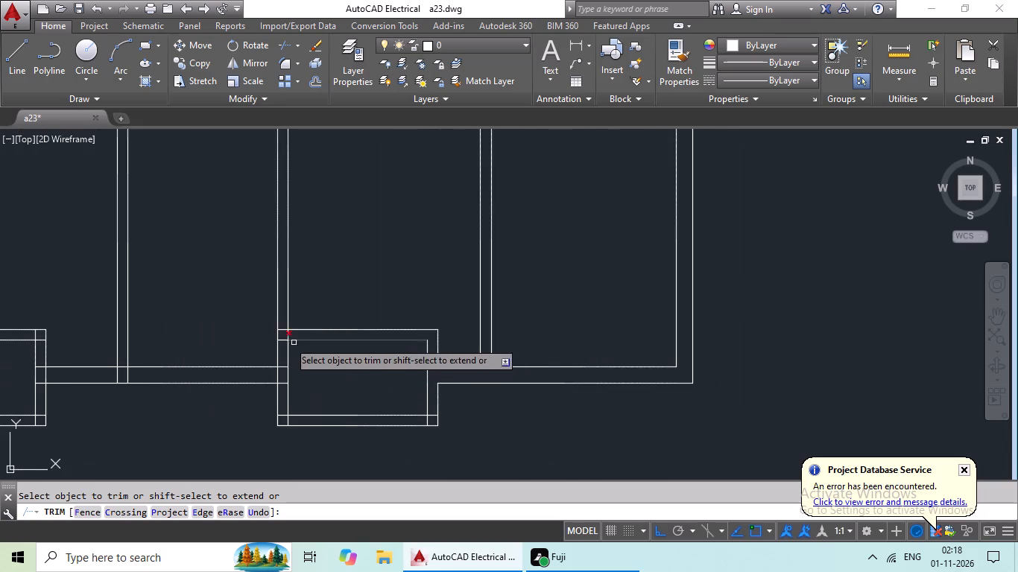
scroll(268, 330, "up", 4)
left_click_drag(443, 351, 355, 375)
left_click(355, 375)
left_click_drag(361, 298, 341, 416)
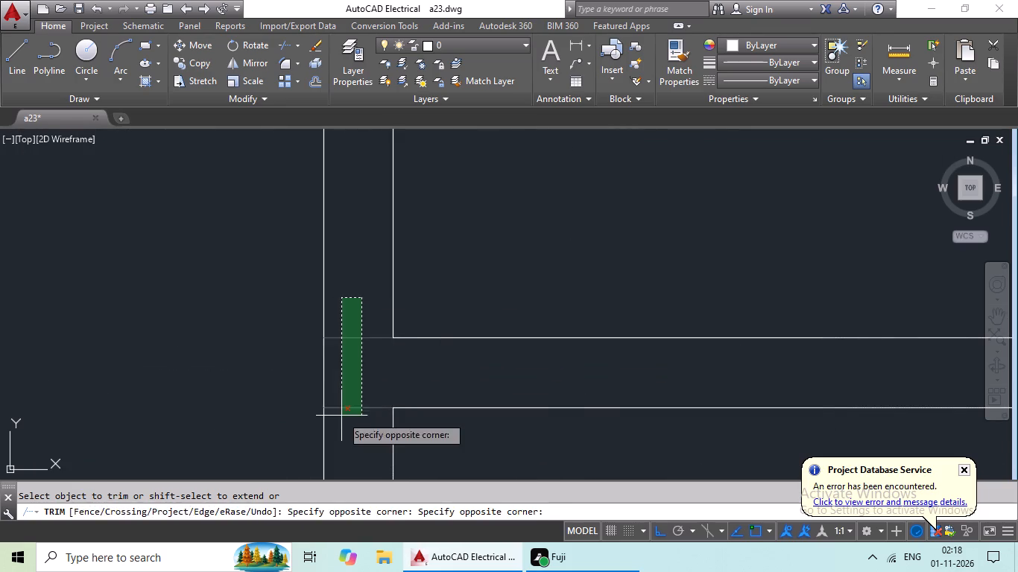
left_click_drag(341, 416, 347, 407)
Trim the overlapping inner wall lines at the southeast corner of the eastern projecting box.
scroll(393, 356, "down", 2)
middle_click_drag(395, 388, 394, 259)
middle_click_drag(447, 395, 341, 282)
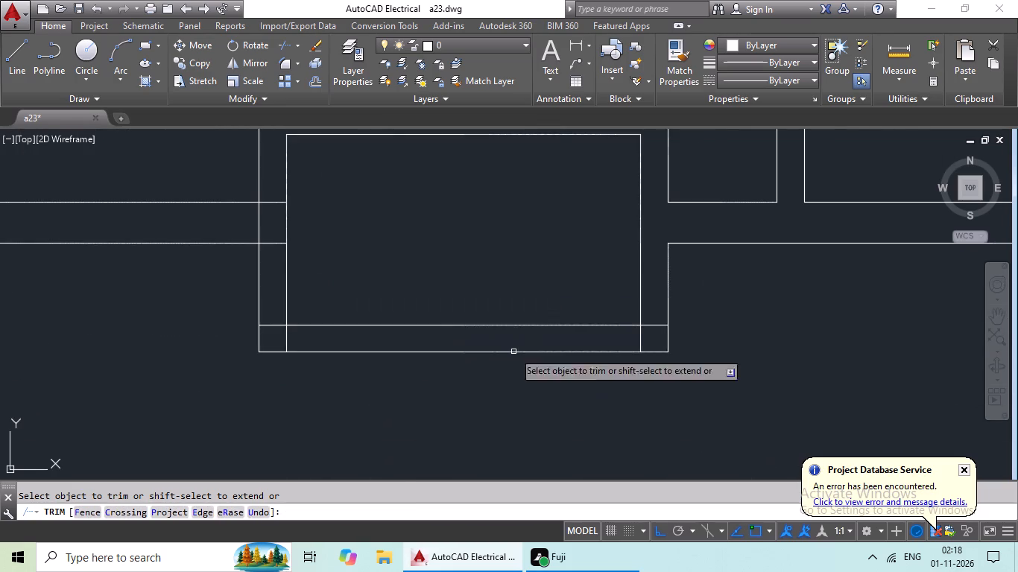
scroll(664, 332, "up", 4)
left_click_drag(636, 268, 600, 358)
left_click(600, 358)
left_click_drag(618, 331, 494, 376)
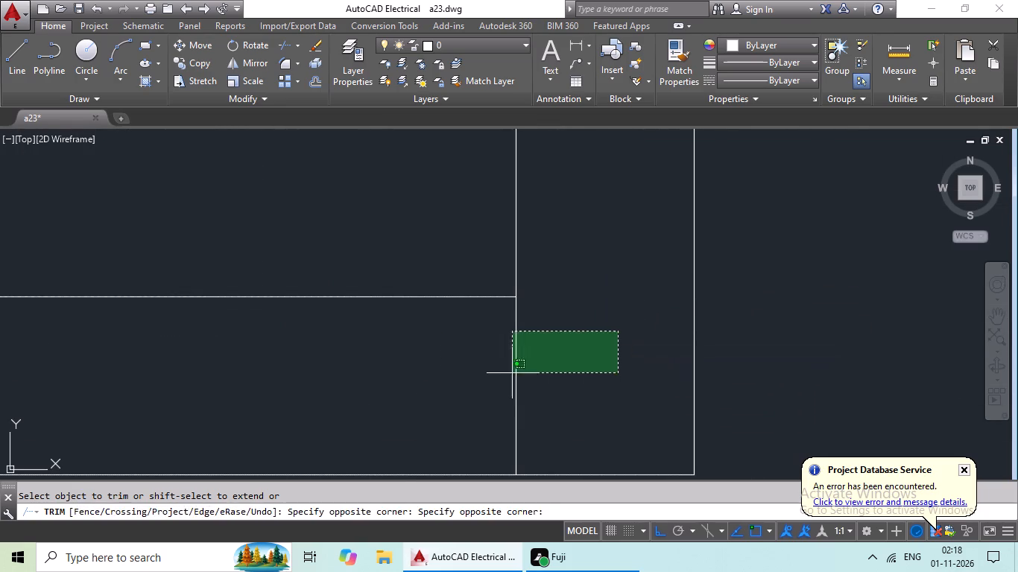
left_click_drag(494, 376, 437, 398)
left_click(437, 398)
Trim the overlapping inner wall lines at the southwest corner of the eastern projecting box.
scroll(464, 402, "down", 2)
middle_click_drag(349, 400, 794, 389)
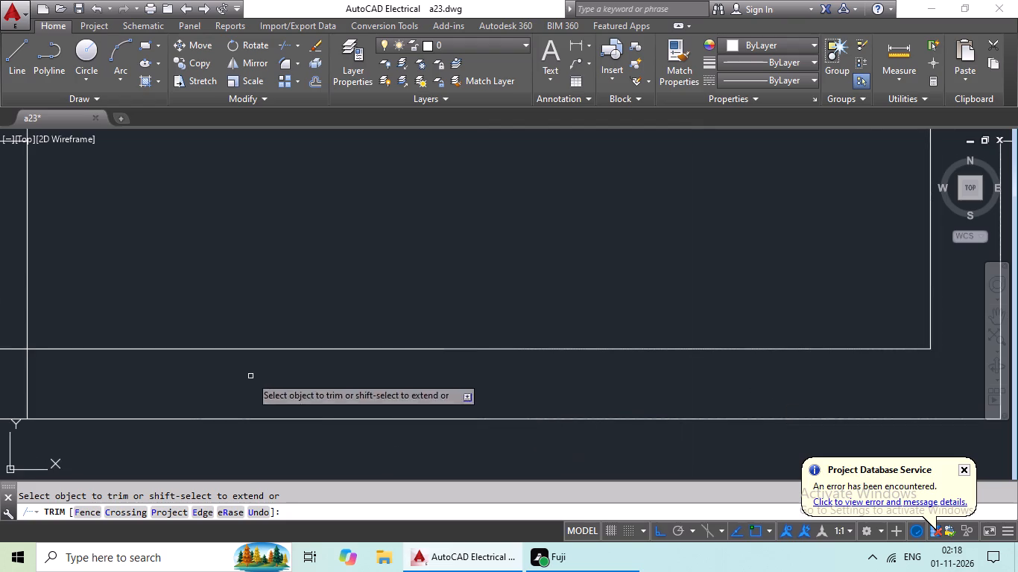
middle_click_drag(250, 375, 855, 375)
left_click_drag(736, 370, 617, 392)
left_click(617, 392)
left_click_drag(611, 318, 598, 376)
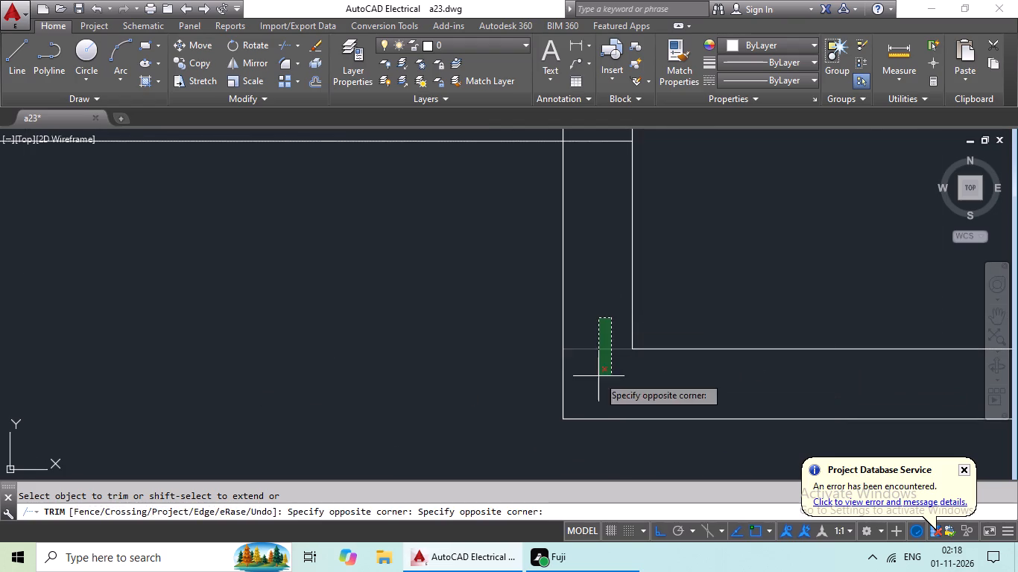
left_click(598, 376)
Trim the overlapping lines where the outer south wall meets the west side of the eastern projecting box.
middle_click_drag(668, 302, 558, 437)
left_click_drag(487, 145, 474, 250)
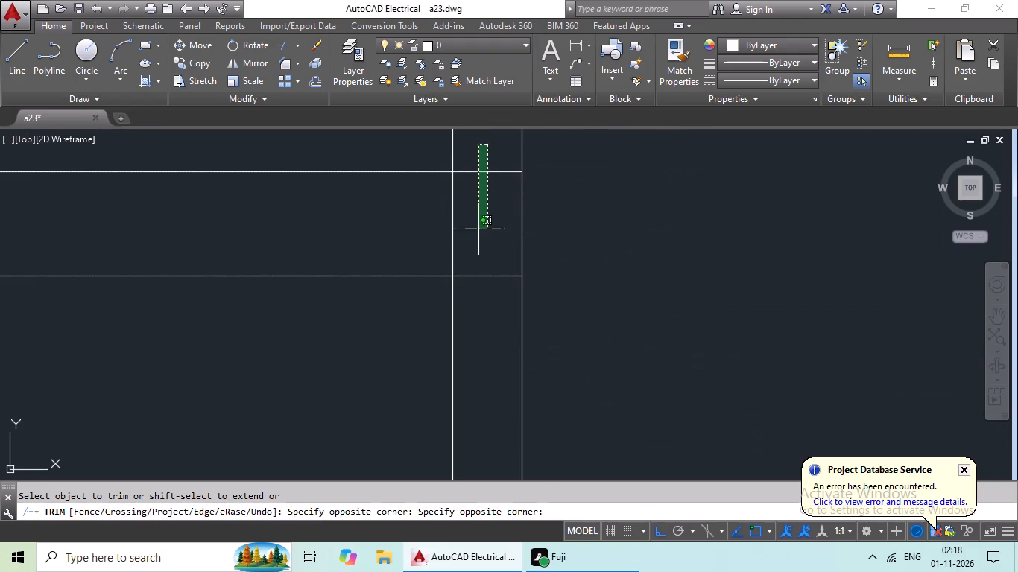
left_click_drag(474, 250, 467, 287)
left_click(464, 298)
left_click_drag(483, 207, 389, 234)
left_click_drag(389, 234, 430, 234)
Trim the overlapping lines where the partition between the two southwestern front rooms meets the outer south wall.
scroll(485, 234, "down", 3)
middle_click_drag(341, 287, 573, 352)
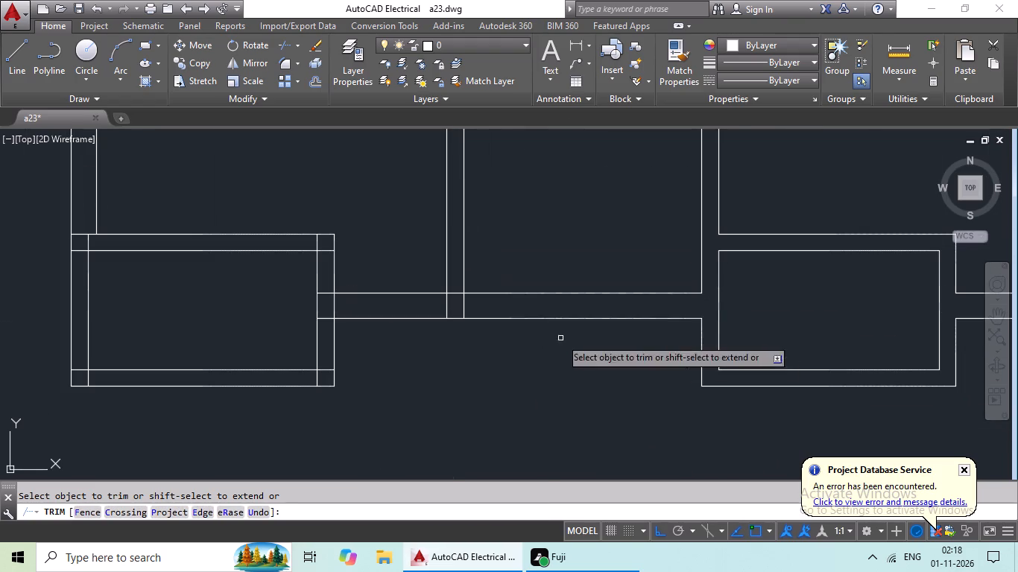
scroll(445, 302, "up", 4)
left_click_drag(652, 276, 414, 363)
left_click_drag(414, 363, 421, 357)
left_click_drag(504, 214, 496, 266)
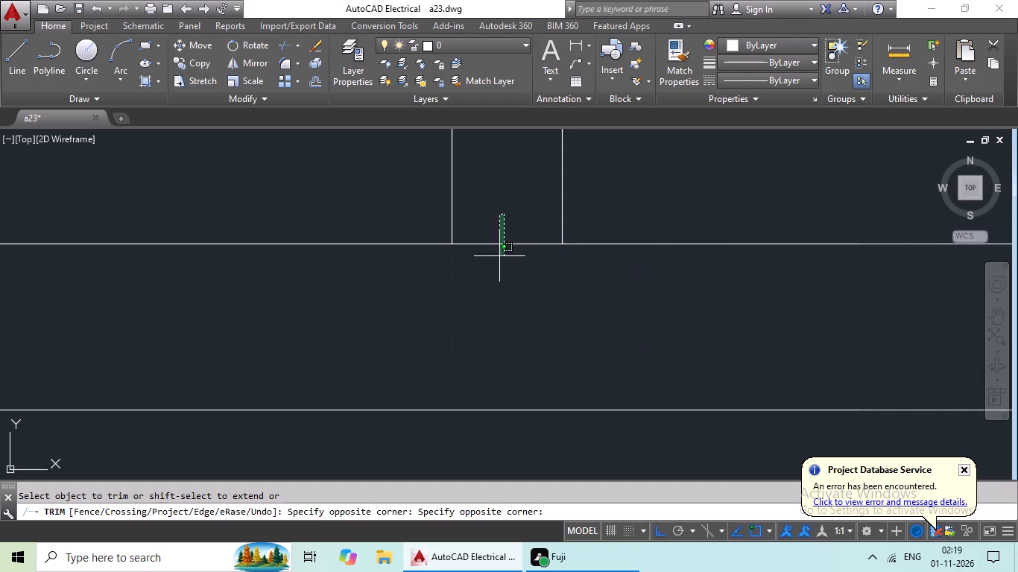
left_click_drag(496, 266, 487, 315)
left_click_drag(487, 315, 496, 314)
Trim the overlapping inner wall lines at the southeast corner of the western projecting box.
scroll(566, 293, "down", 3)
middle_click_drag(494, 318, 654, 313)
scroll(494, 407, "up", 4)
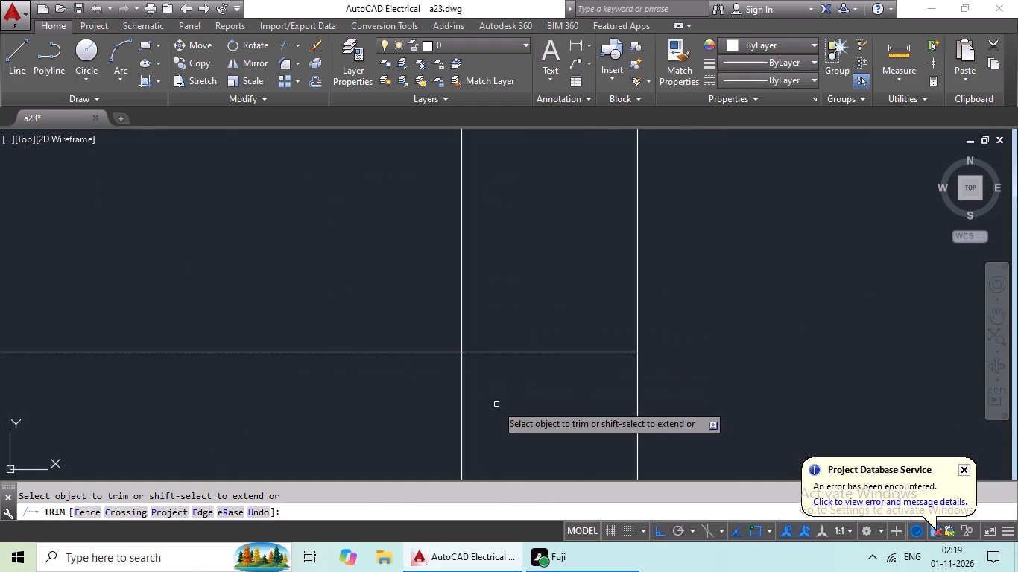
left_click_drag(563, 311, 508, 396)
left_click_drag(508, 396, 516, 388)
left_click_drag(551, 366, 431, 425)
left_click(431, 425)
Trim the overlapping lines where the outer south wall meets the east side of the western projecting box.
scroll(516, 364, "down", 3)
middle_click_drag(519, 340, 506, 383)
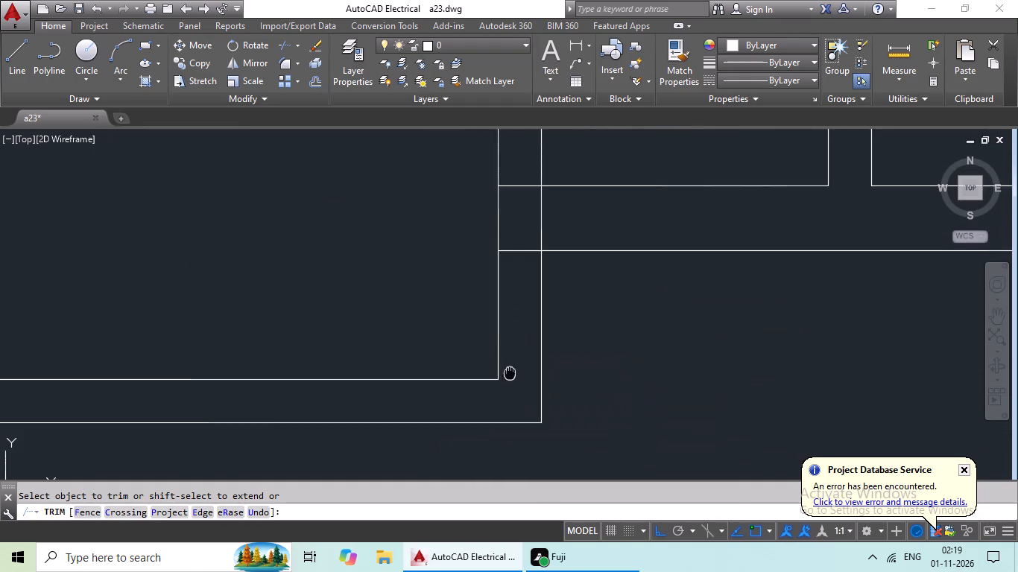
middle_click_drag(506, 383, 475, 465)
scroll(502, 310, "up", 2)
left_click_drag(452, 251, 410, 468)
left_click_drag(410, 469, 414, 459)
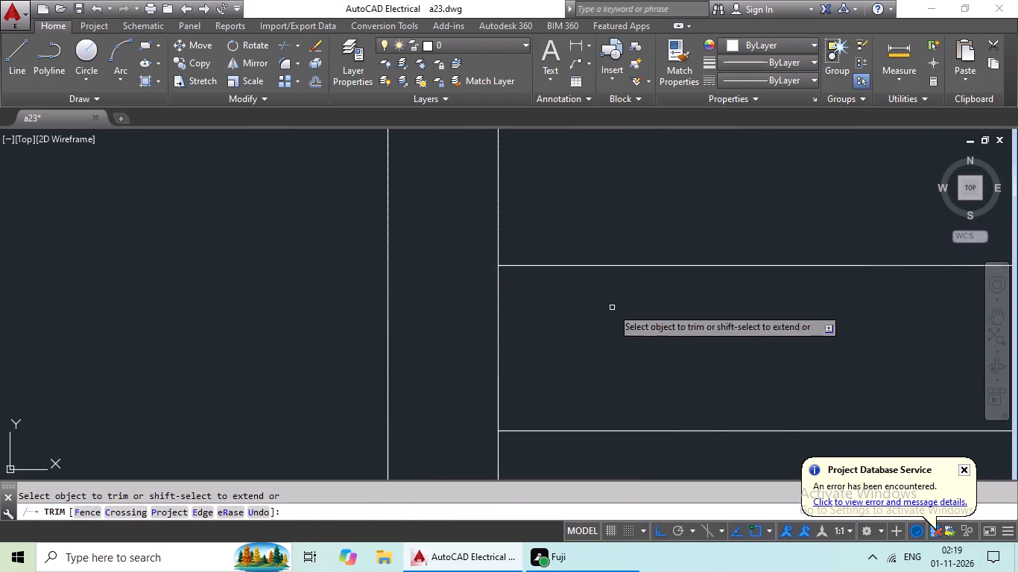
left_click_drag(601, 311, 472, 362)
left_click(472, 362)
Trim the overlapping inner wall lines at the northeast corner of the western projecting box.
scroll(525, 339, "down", 3)
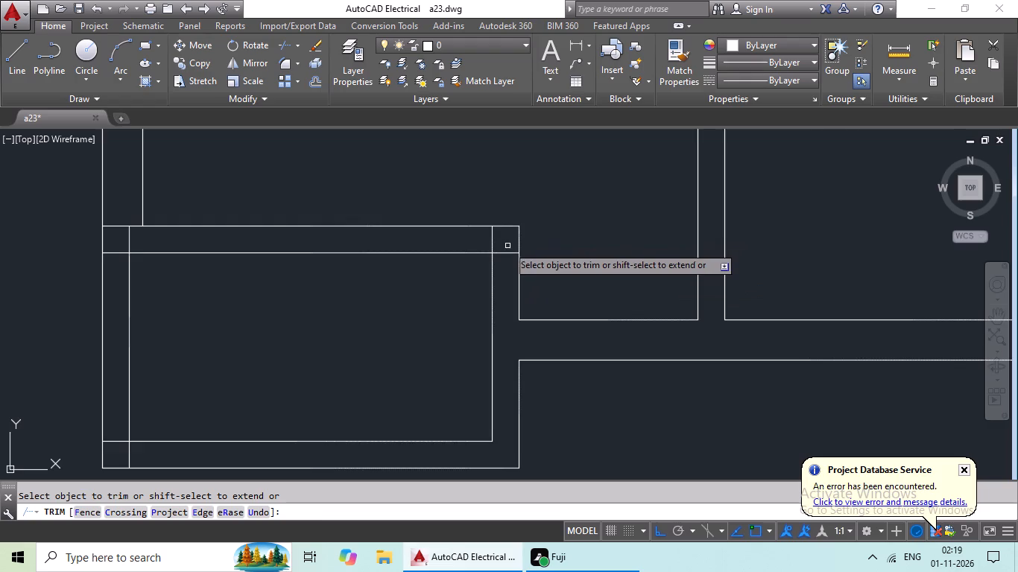
scroll(508, 246, "up", 3)
left_click_drag(506, 233, 488, 324)
left_click_drag(488, 324, 493, 285)
left_click_drag(496, 230, 390, 252)
left_click_drag(390, 252, 414, 247)
Trim the overlapping inner wall lines at the northwest corner of the western projecting box.
scroll(468, 237, "down", 3)
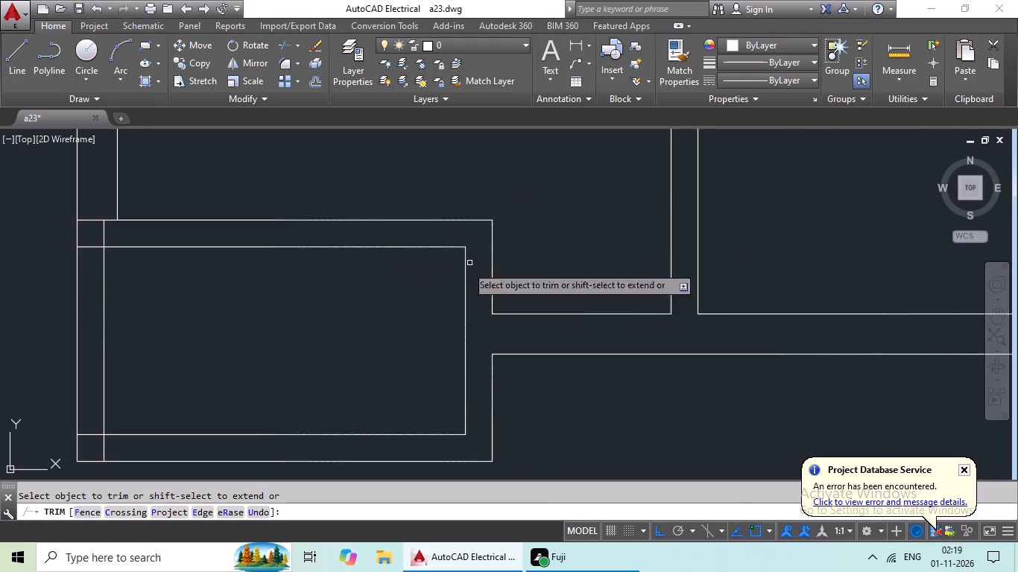
middle_click_drag(363, 290, 542, 326)
scroll(291, 262, "up", 4)
left_click_drag(353, 264, 206, 321)
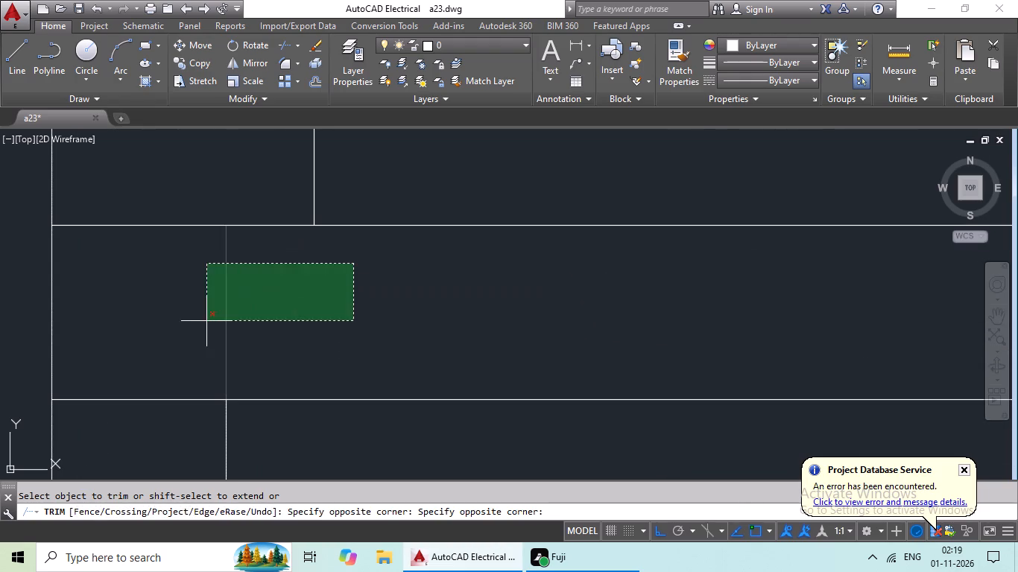
left_click_drag(206, 321, 205, 321)
left_click(203, 322)
scroll(278, 284, "down", 3)
left_click_drag(264, 300, 239, 363)
left_click_drag(239, 360, 273, 334)
scroll(344, 293, "down", 3)
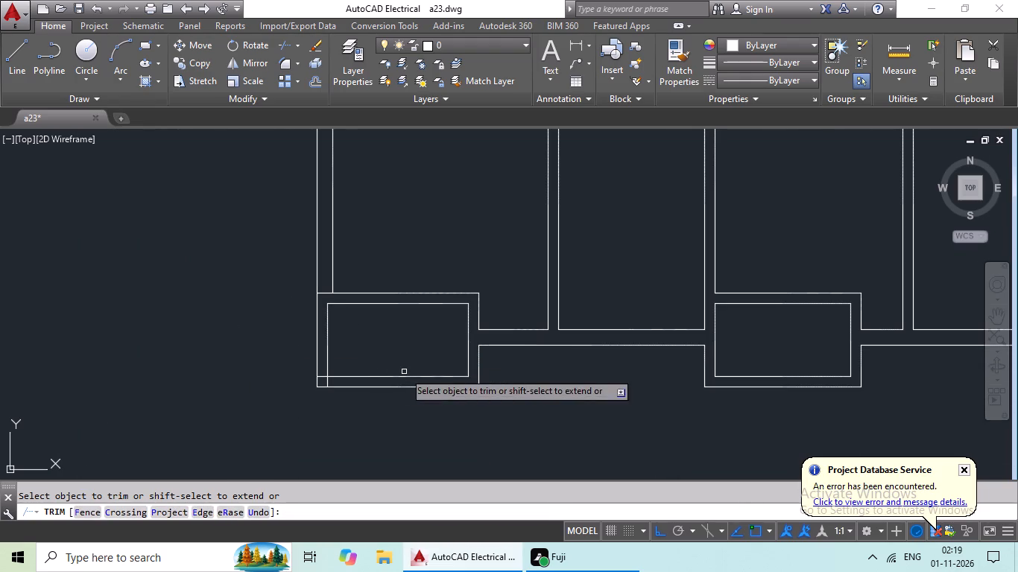
Trim the overlapping inner wall lines at the southwest corner of the western projecting box on the south side.
middle_click_drag(437, 343, 276, 352)
scroll(269, 326, "down", 1)
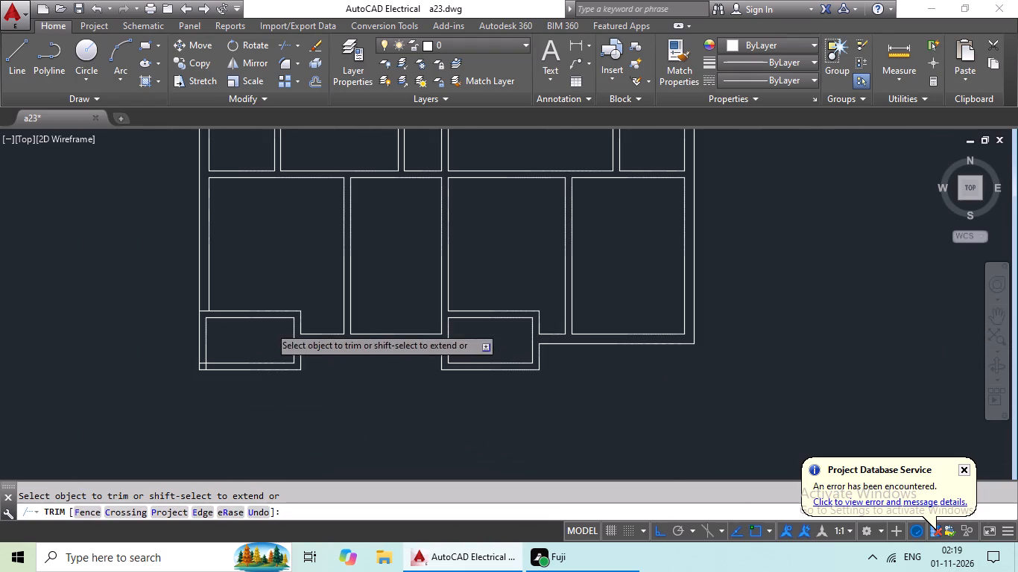
scroll(212, 363, "up", 4)
left_click_drag(212, 379, 159, 401)
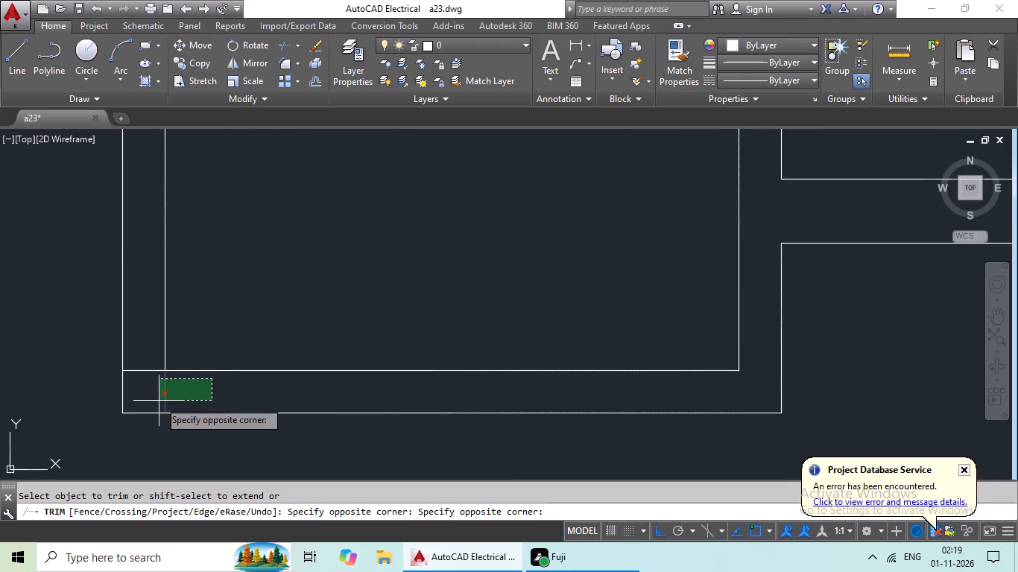
left_click_drag(159, 401, 157, 392)
left_click_drag(157, 349, 156, 387)
left_click_drag(157, 386, 160, 379)
Extend the lower wall line of the northeast projecting box to the outer east wall line.
scroll(312, 327, "down", 2)
middle_click_drag(370, 302, 273, 407)
scroll(350, 340, "down", 2)
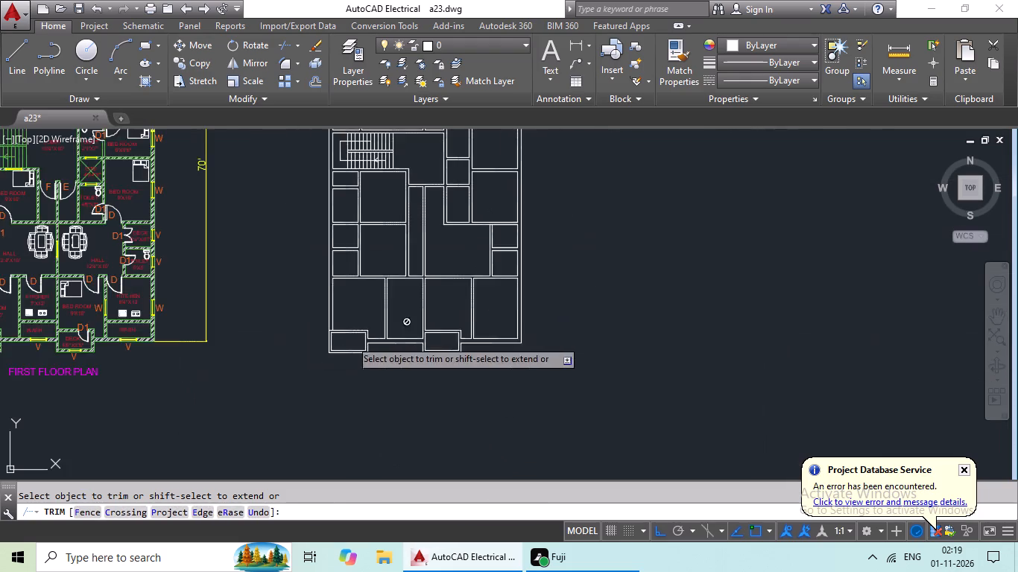
scroll(403, 330, "down", 3)
middle_click_drag(472, 265, 420, 394)
scroll(441, 234, "up", 4)
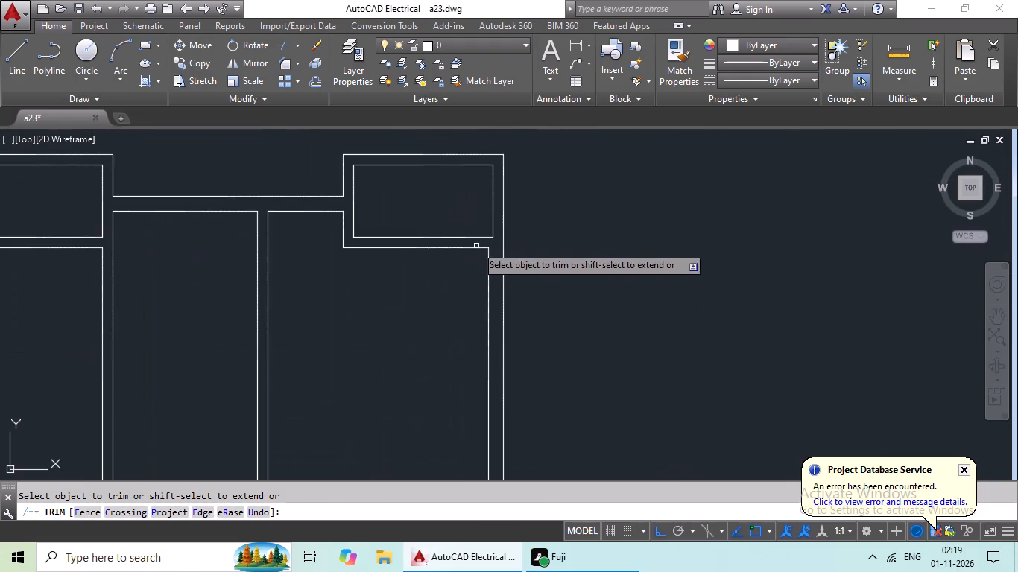
scroll(530, 253, "up", 1)
key("Escape")
key("e")
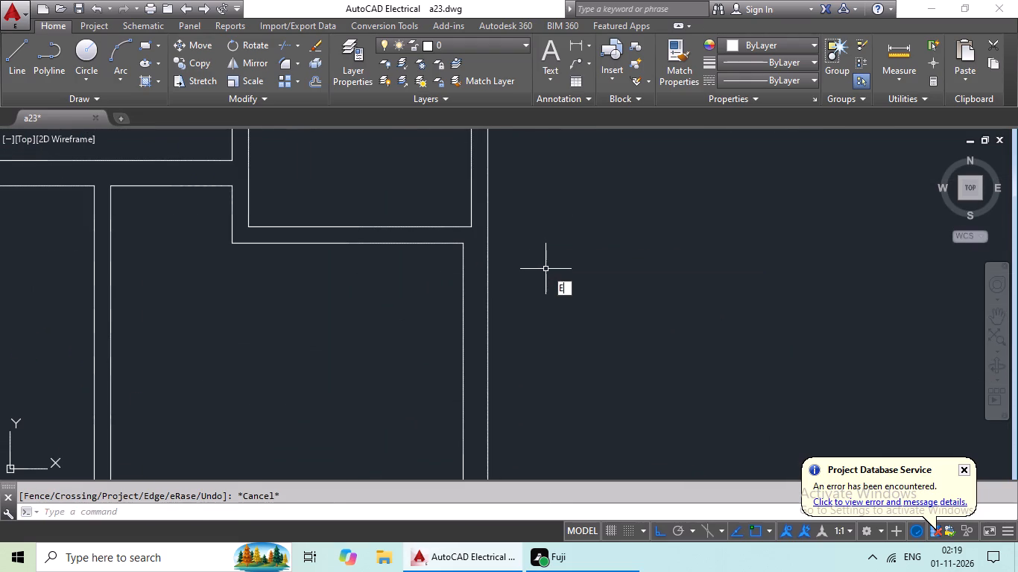
key("x")
key("space")
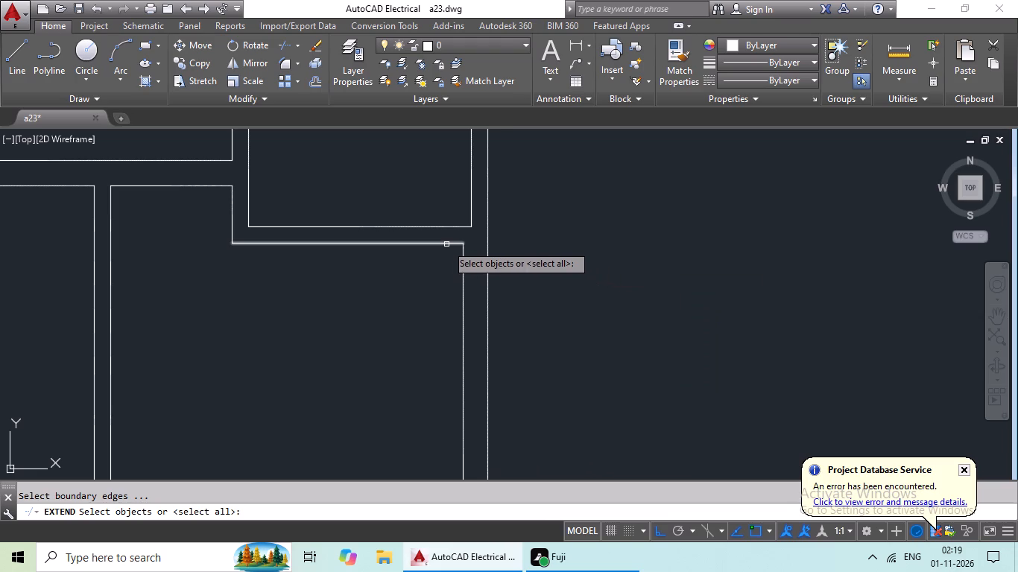
key("space")
left_click(453, 244)
scroll(543, 232, "down", 4)
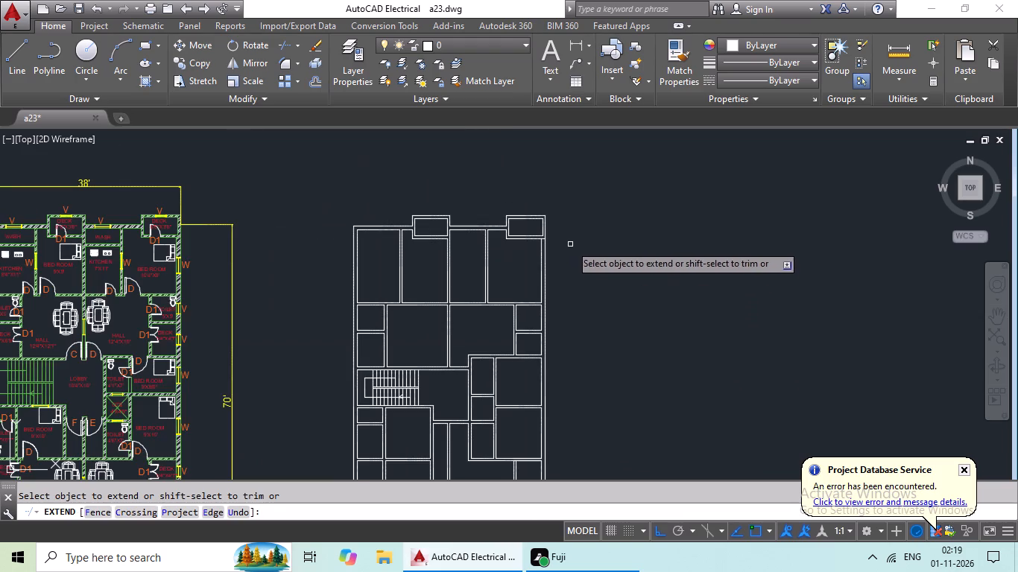
key("Escape")
key("Escape")
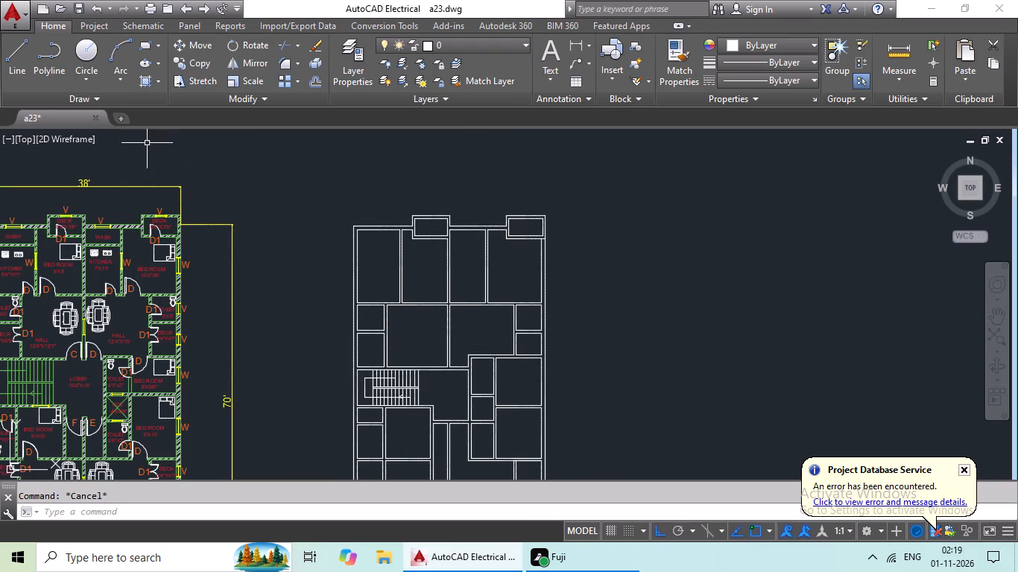
Draw a 9" line across the north wall thickness at the middle of the northwest room.
left_click(22, 57)
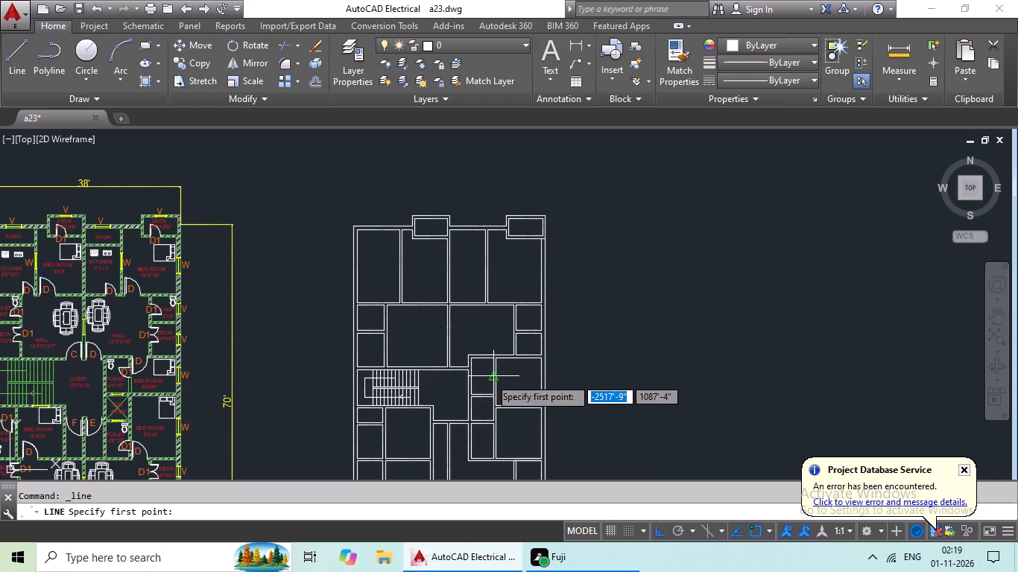
scroll(384, 218, "up", 4)
left_click(347, 292)
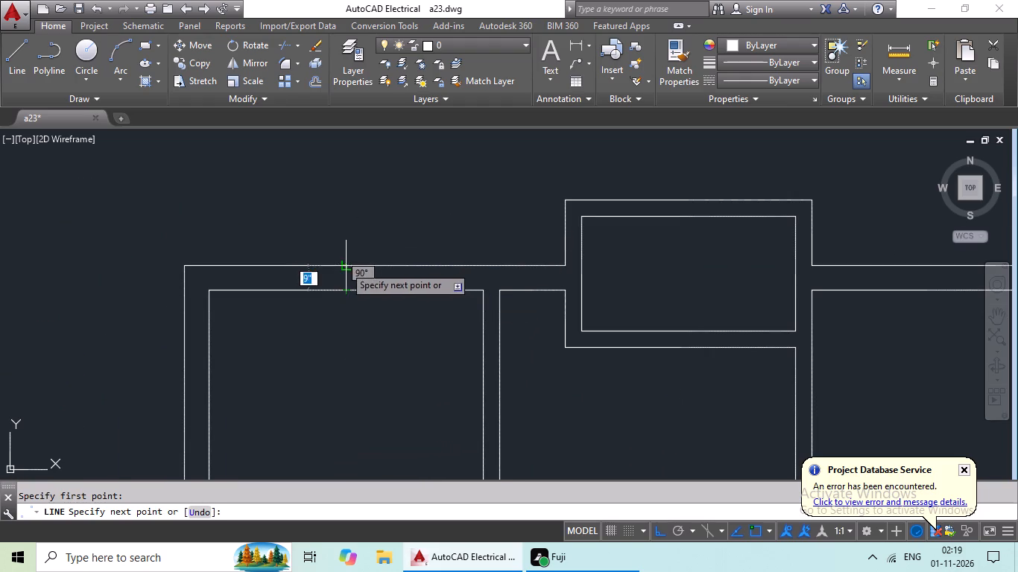
left_click(343, 267)
key("Escape")
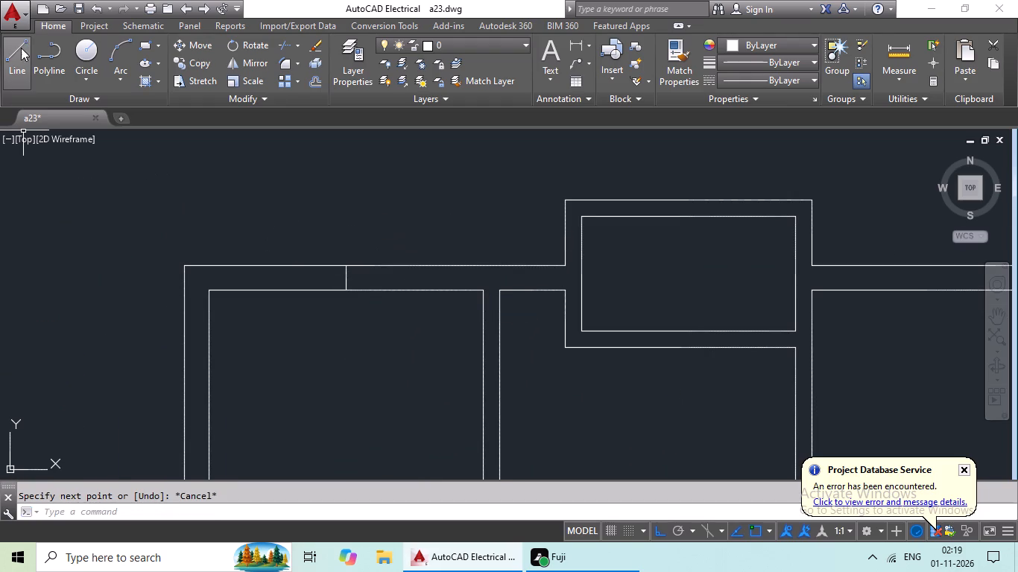
Draw a line across the outer west wall thickness at the middle of the northwest room's side.
left_click(14, 54)
scroll(249, 255, "down", 1)
middle_click_drag(273, 250, 301, 174)
middle_click_drag(294, 320, 297, 241)
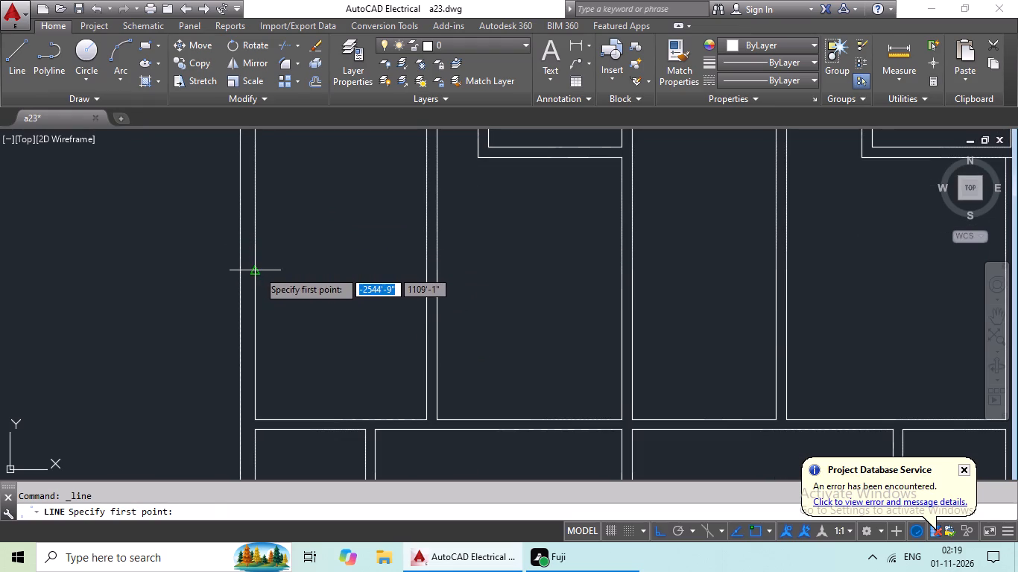
left_click_drag(258, 270, 241, 270)
left_click(241, 268)
key("Escape")
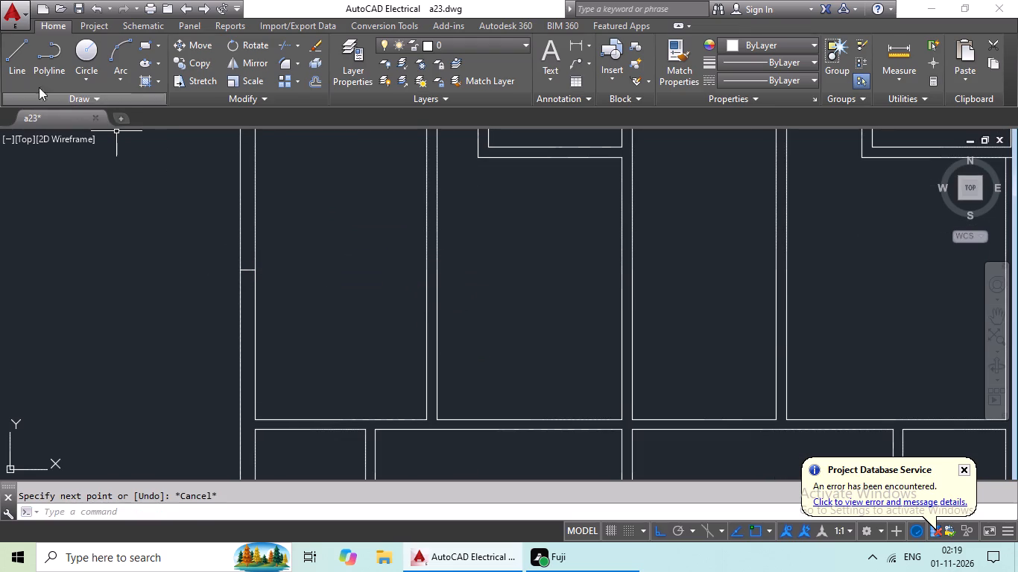
Draw a line across the north wall of the western projecting box on the north side, at its midpoint.
left_click(13, 59)
scroll(431, 261, "down", 2)
middle_click_drag(472, 270, 404, 299)
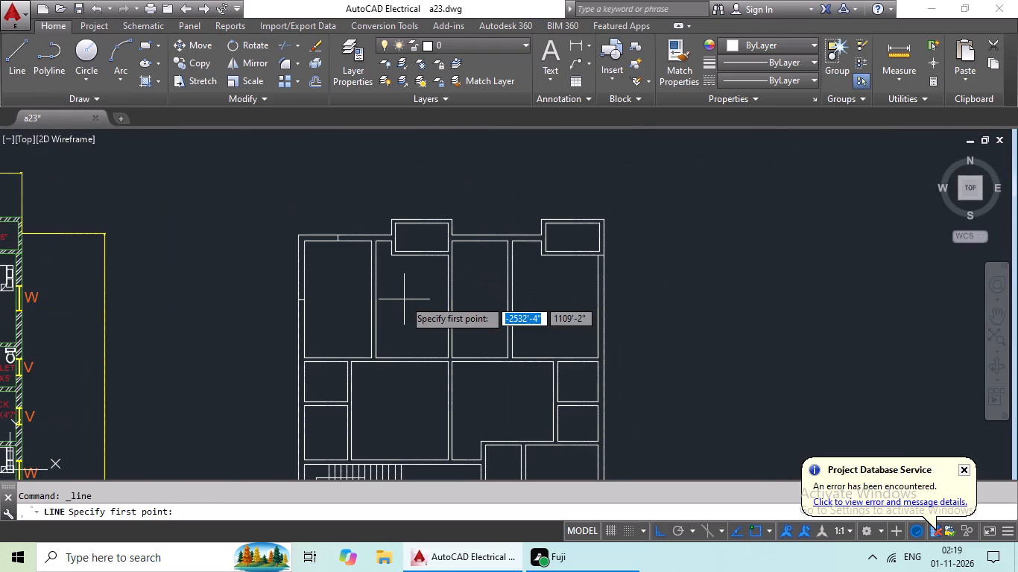
scroll(424, 210, "up", 2)
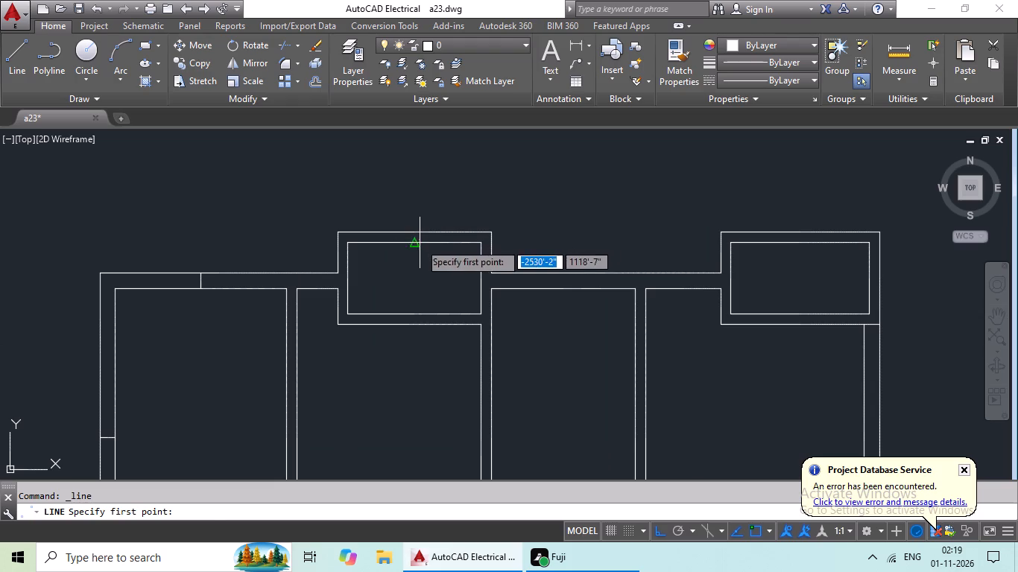
left_click(418, 246)
left_click_drag(420, 229, 416, 239)
key("Escape")
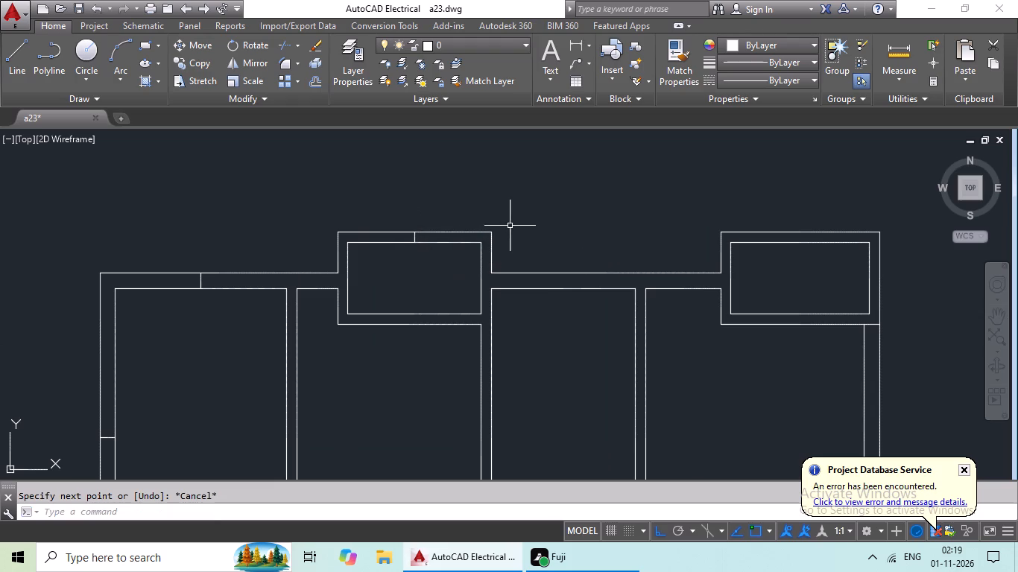
Draw a line across the outer north wall at the midpoint of the room just east of the central partition.
left_click(12, 58)
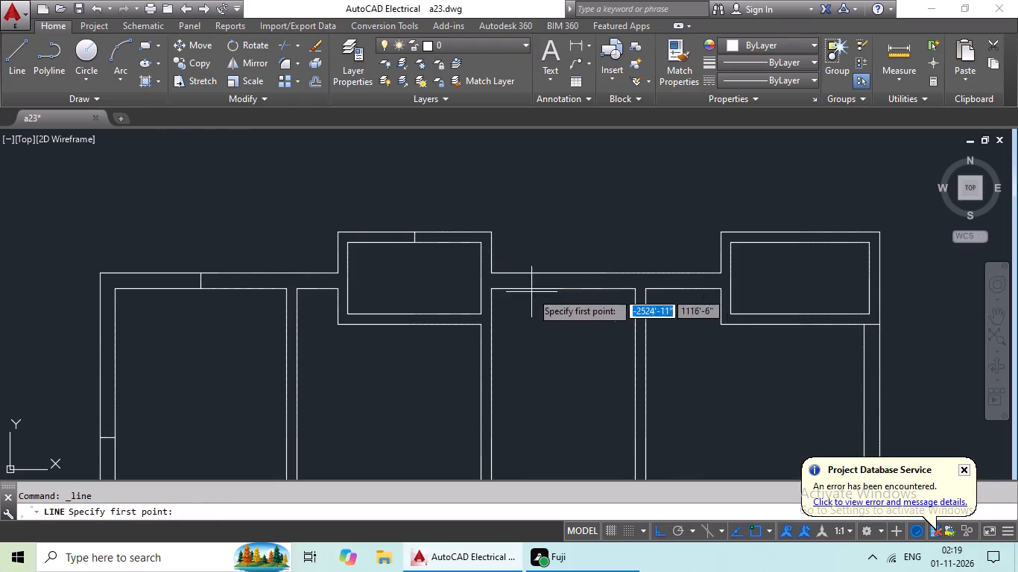
middle_click_drag(572, 320, 510, 307)
left_click(499, 277)
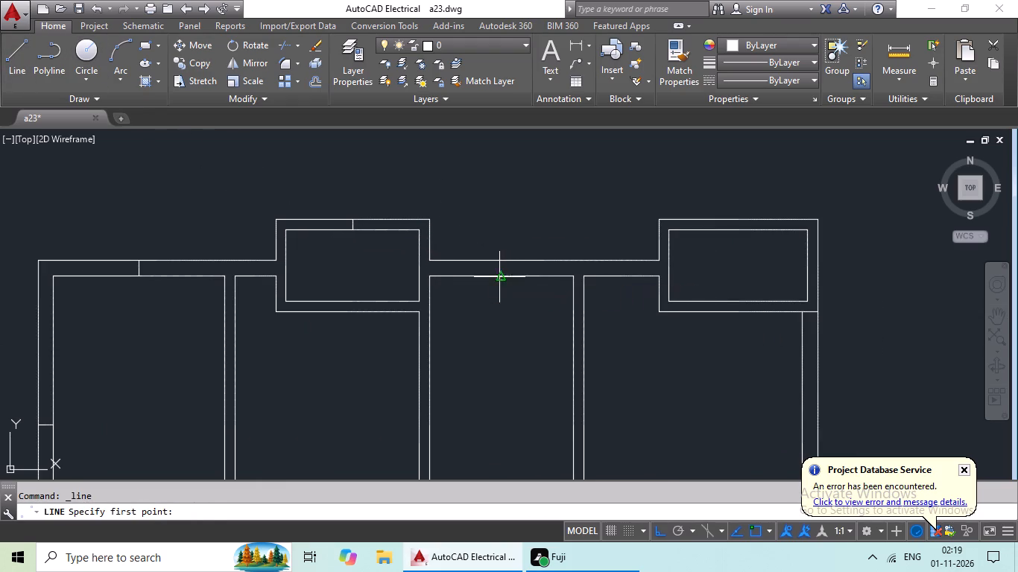
left_click(499, 260)
key("Escape")
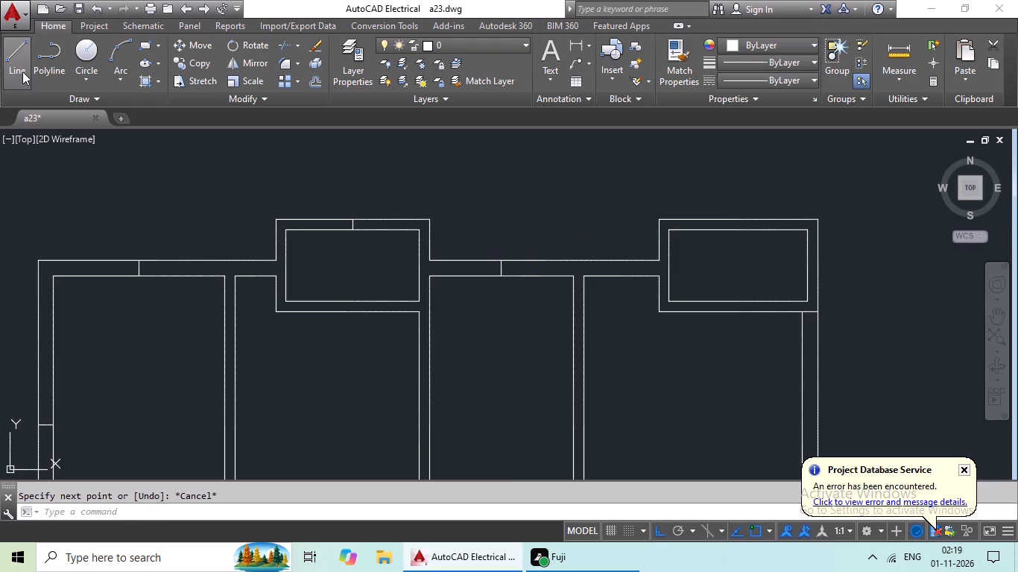
Draw a line across the north wall of the northeast projecting box at its midpoint.
left_click(22, 71)
middle_click_drag(595, 308, 426, 285)
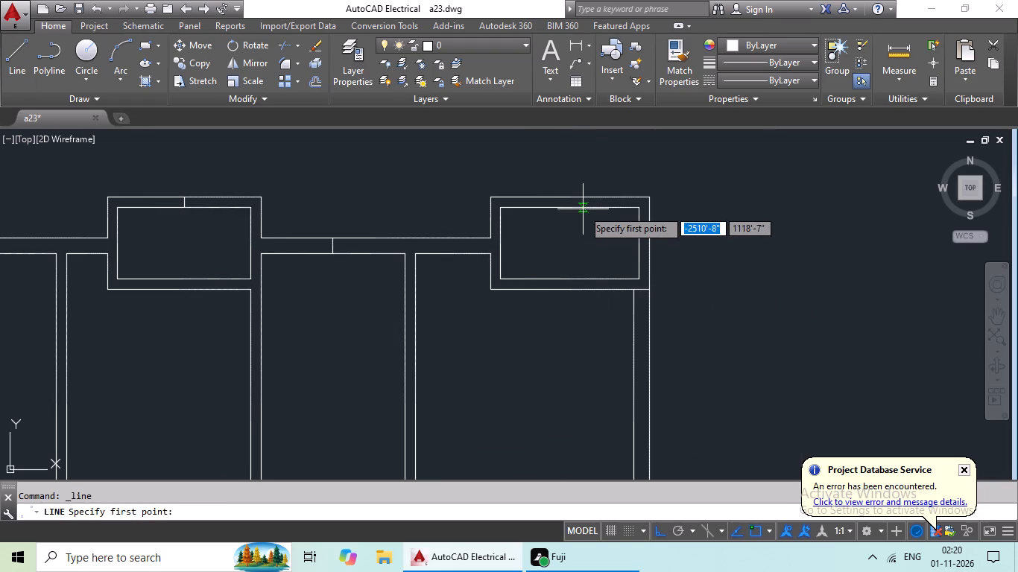
left_click(571, 210)
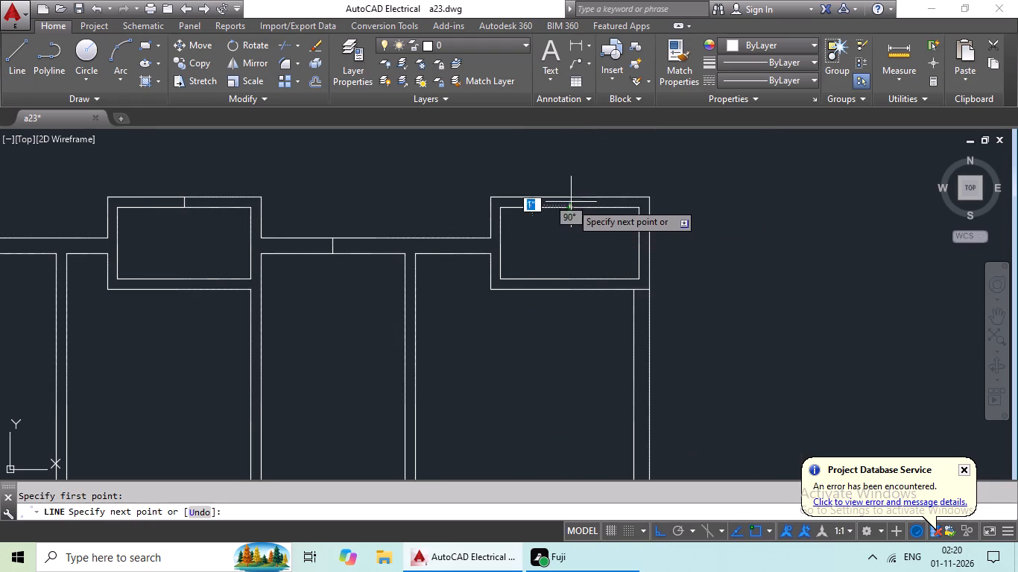
left_click(571, 197)
key("Escape")
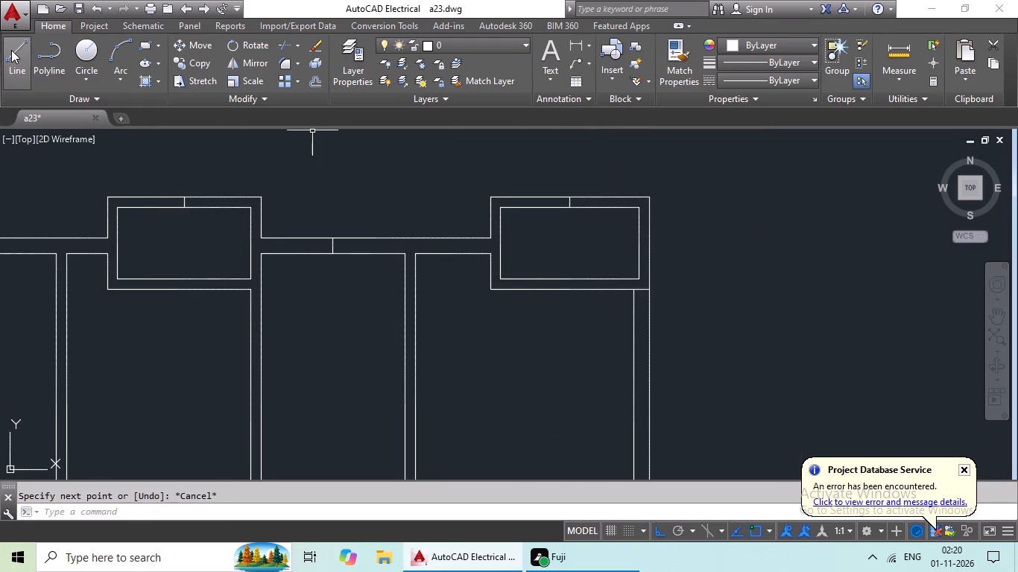
Draw a line across the outer east wall thickness at the middle of the northeast room's side.
left_click(11, 50)
middle_click_drag(452, 375, 458, 270)
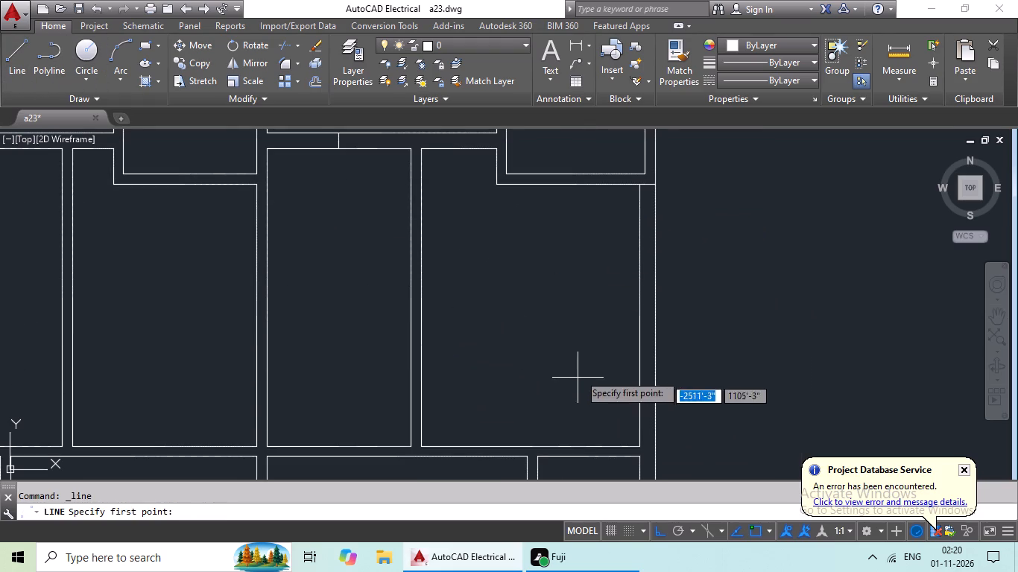
left_click(639, 317)
left_click(659, 317)
scroll(613, 328, "down", 2)
key("Escape")
key("Escape")
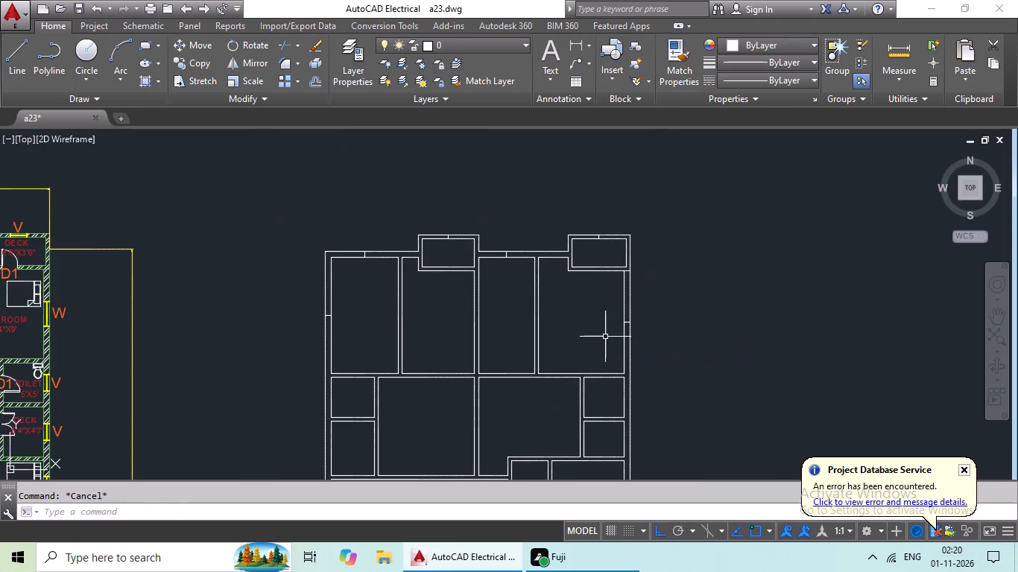
Draw a line across the partition west of the northeast room, at the midpoint of the partition's western face.
left_click(25, 74)
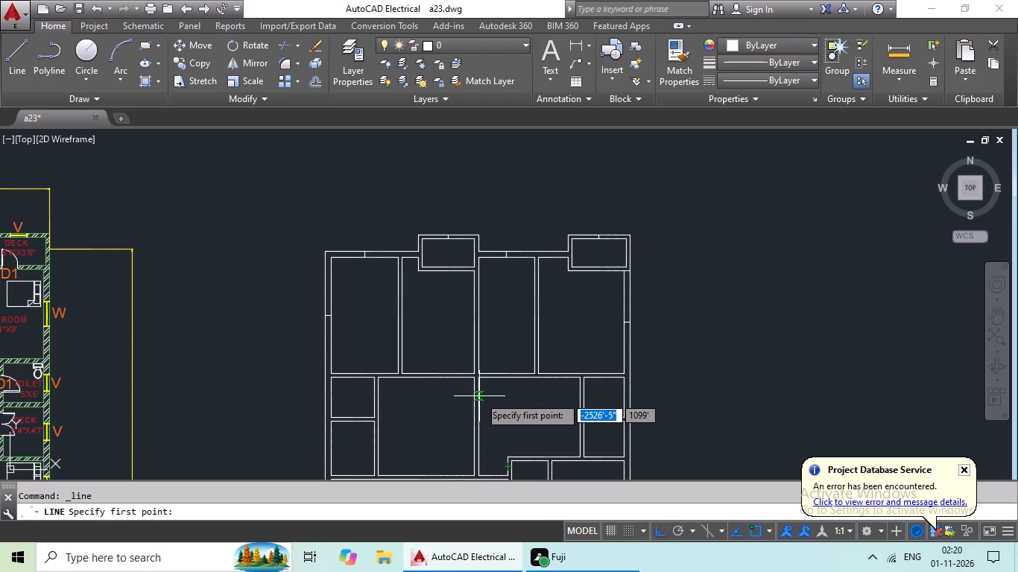
scroll(543, 309, "up", 2)
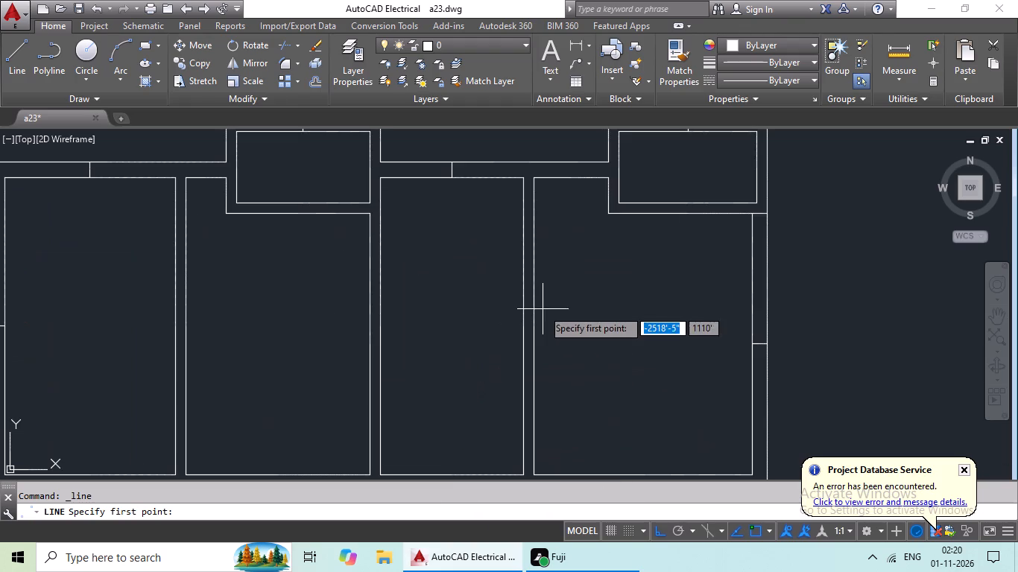
left_click(525, 325)
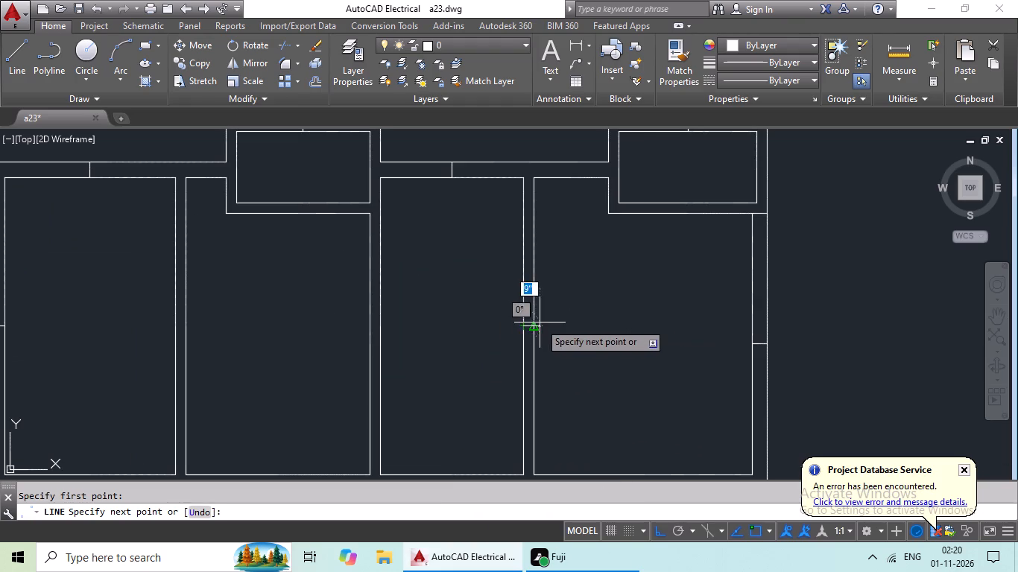
left_click(534, 325)
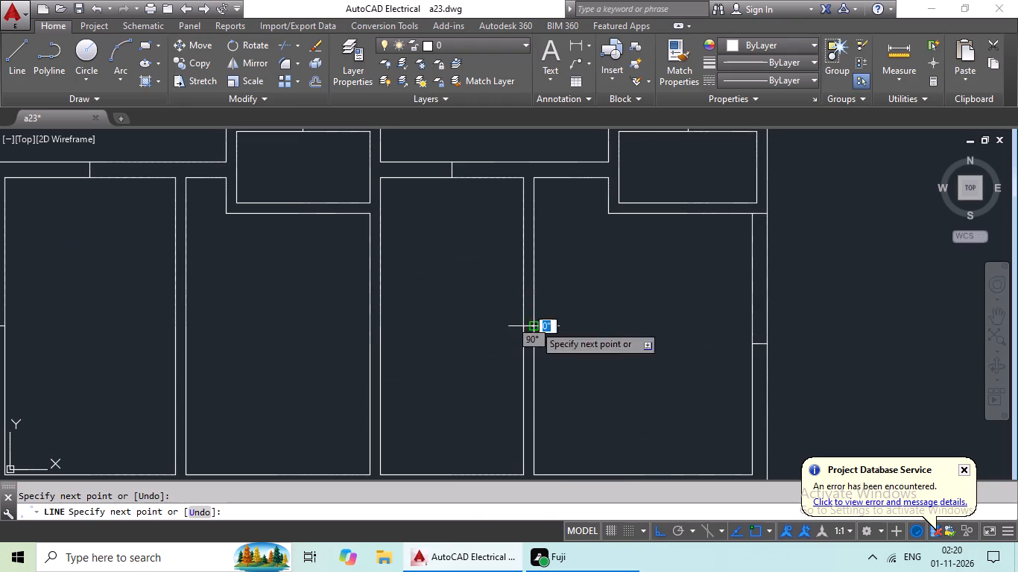
key("Escape")
key("Escape")
scroll(605, 323, "down", 3)
middle_click_drag(607, 324, 546, 313)
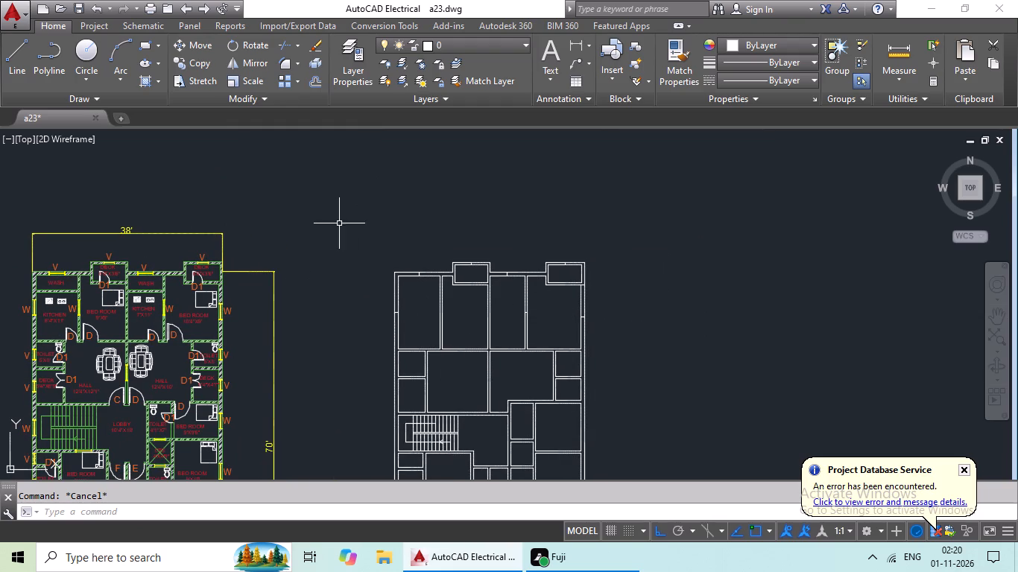
Draw a line across the central partition between the two middle rooms of the northern row.
left_click(9, 52)
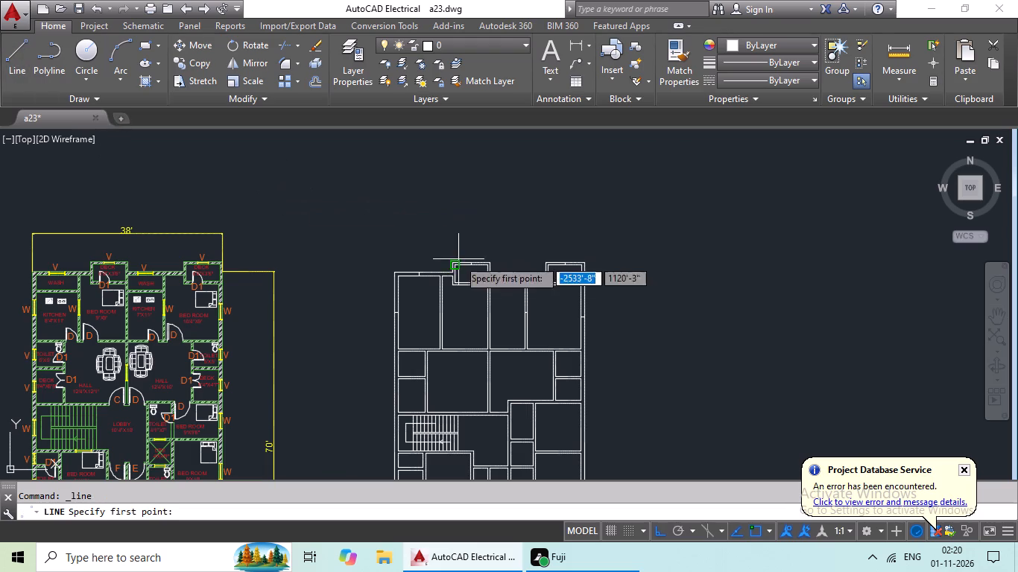
scroll(475, 311, "up", 4)
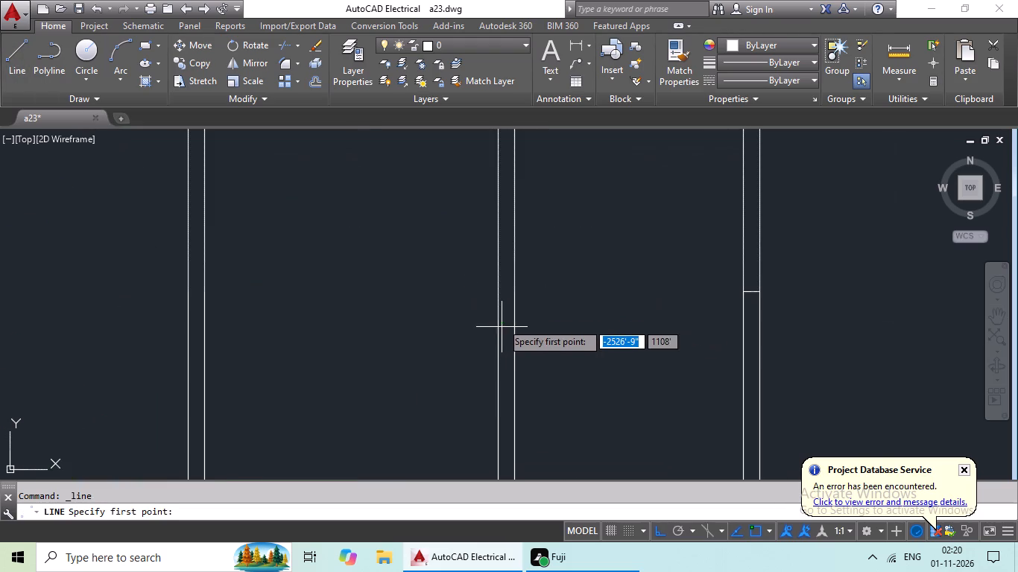
left_click(498, 321)
left_click(510, 319)
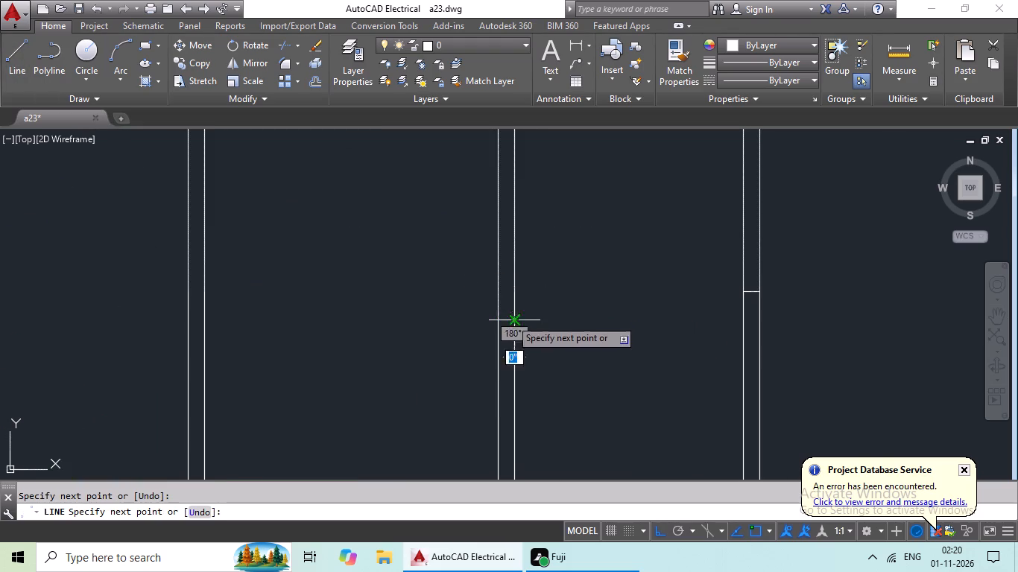
key("Escape")
Draw a line across the outer east wall at the middle of the upper small room south of the northeast room.
left_click(21, 62)
scroll(538, 325, "down", 2)
middle_click_drag(540, 325, 537, 188)
middle_click_drag(437, 324, 297, 314)
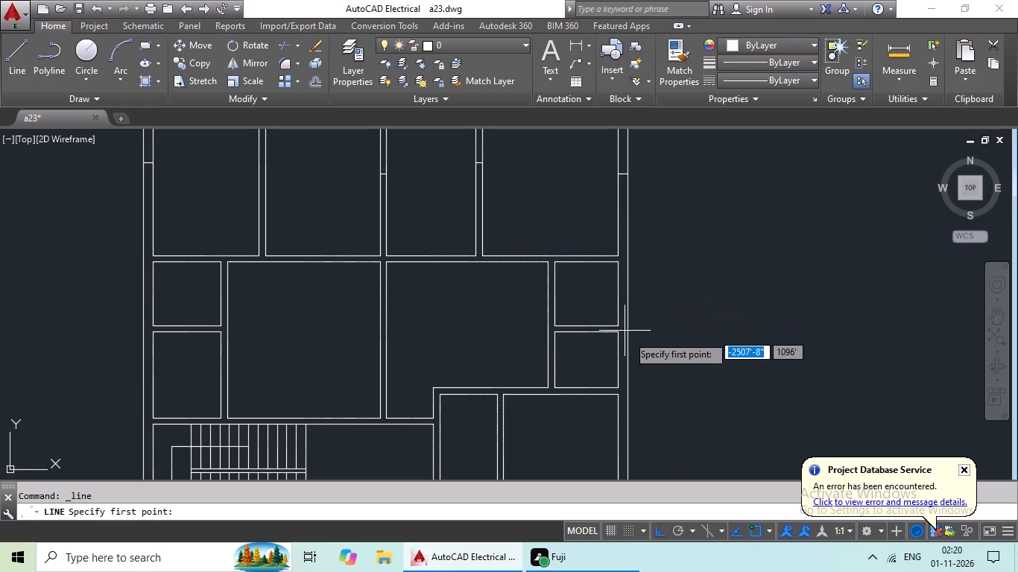
scroll(619, 310, "up", 2)
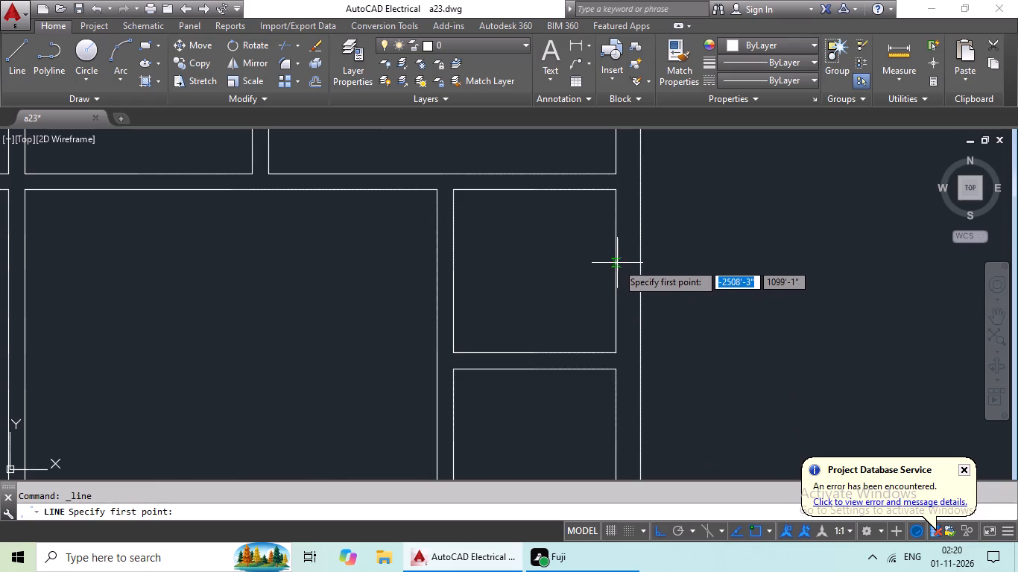
left_click(618, 271)
left_click(639, 267)
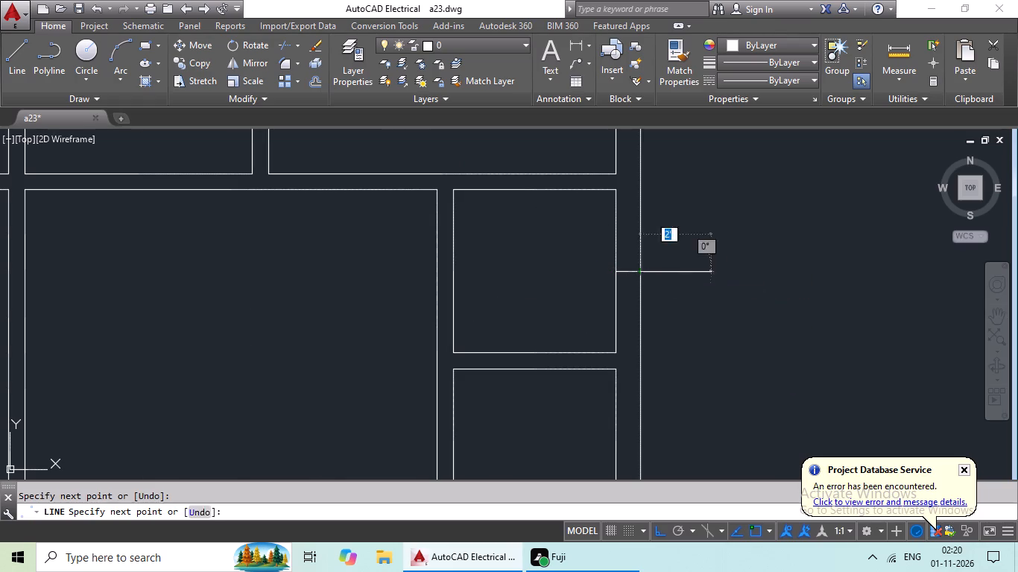
Draw a line across the outer east wall at the middle of the lower small room south of the northeast room.
key("Escape")
left_click(20, 56)
scroll(446, 283, "down", 2)
middle_click_drag(519, 279, 514, 263)
scroll(517, 330, "up", 3)
left_click(513, 341)
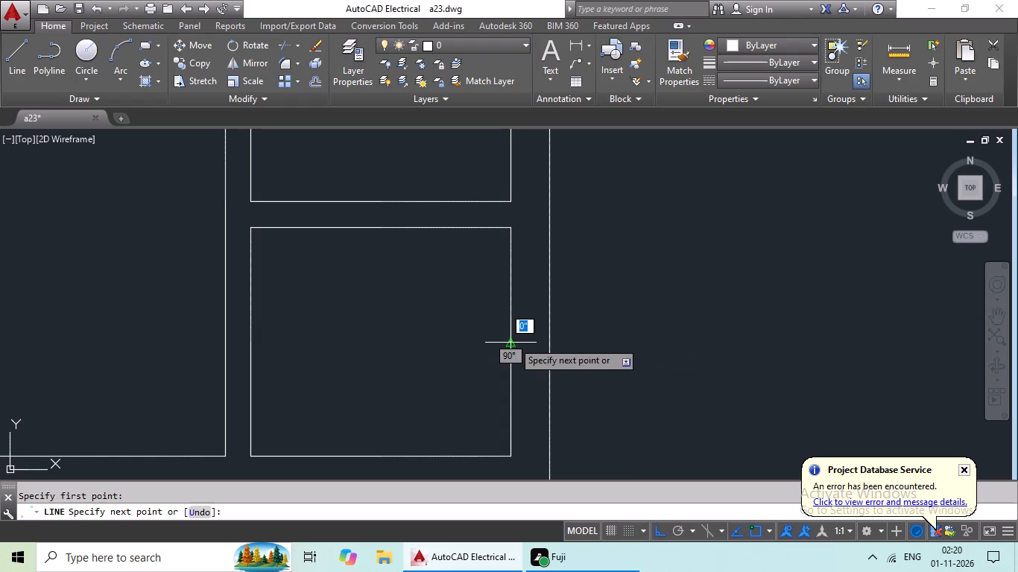
left_click(548, 340)
key("Escape")
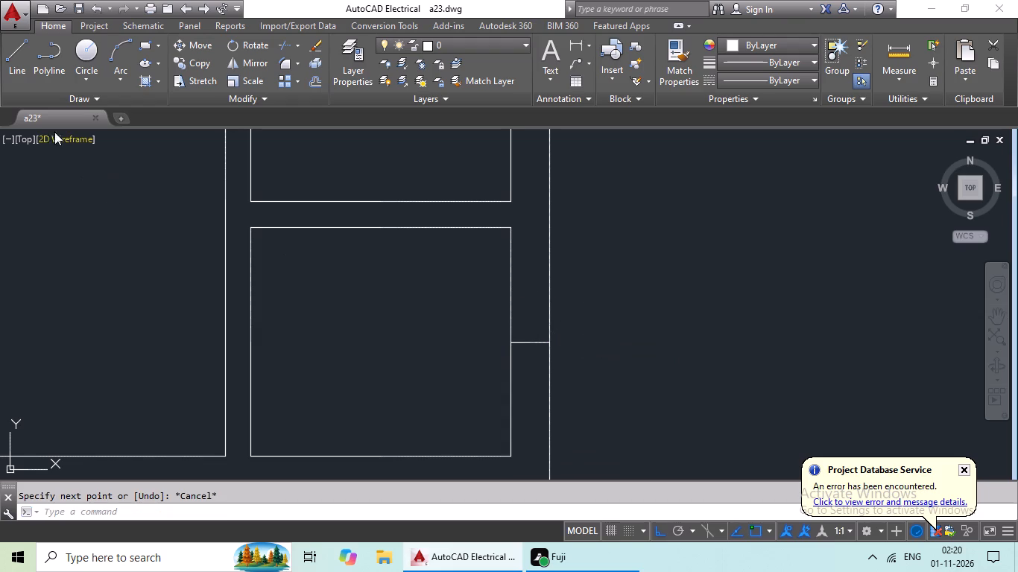
Draw a line across the central partition between the two large rooms south of the northern row, at its midpoint.
left_click(16, 76)
scroll(225, 231, "down", 2)
middle_click_drag(276, 272, 662, 287)
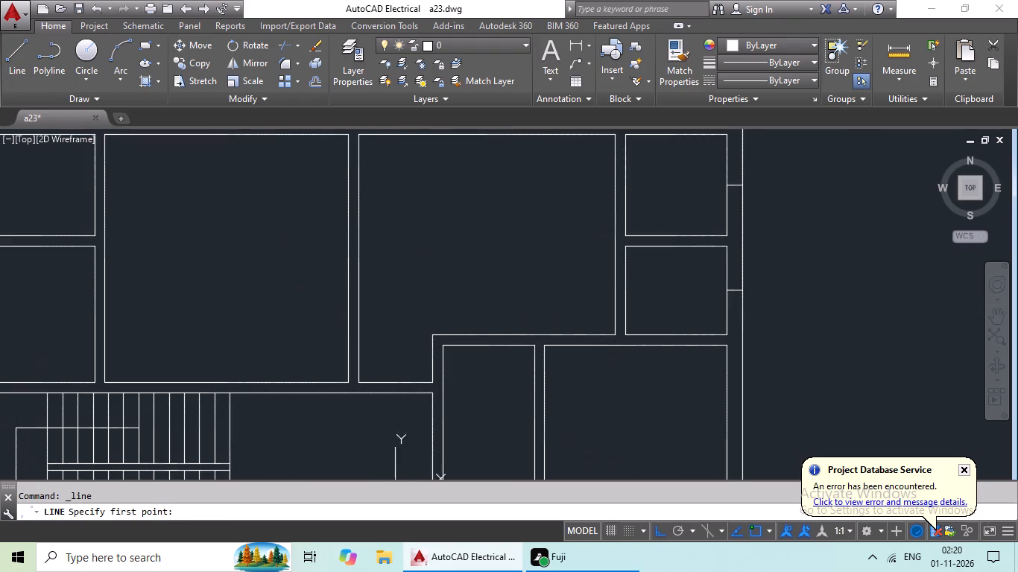
middle_click_drag(422, 274, 585, 322)
scroll(589, 279, "down", 1)
middle_click_drag(591, 278, 466, 233)
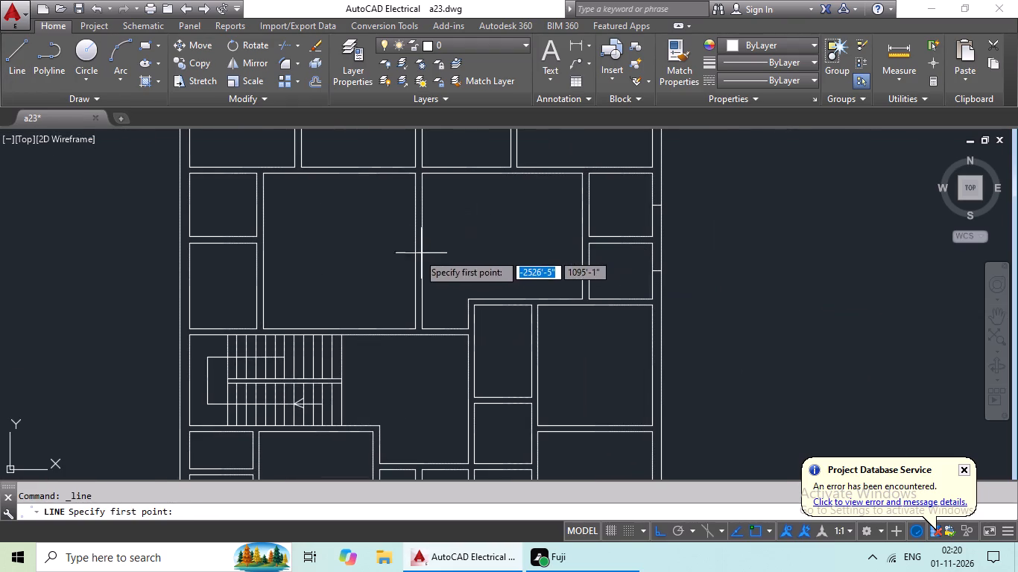
left_click(425, 251)
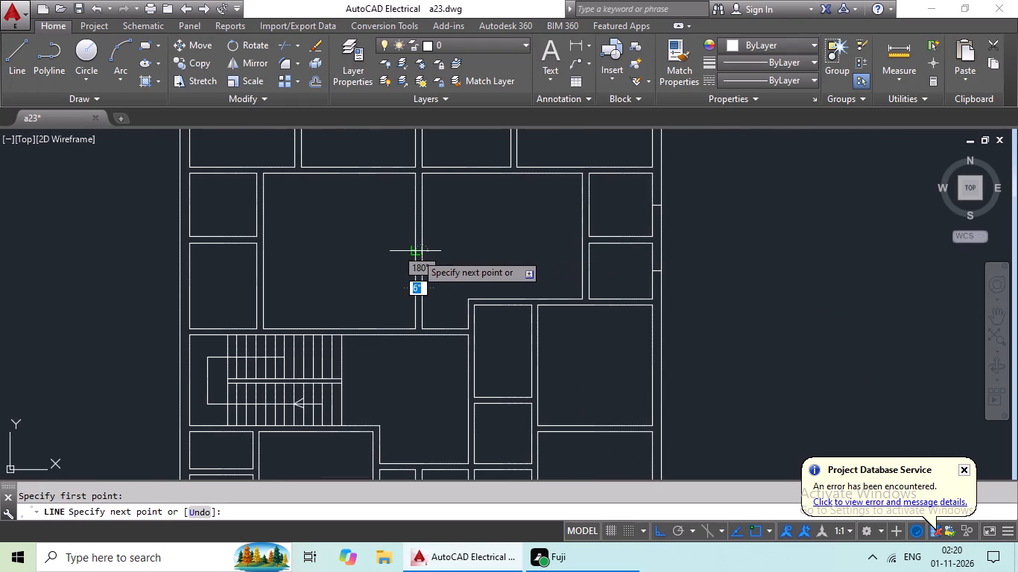
left_click(416, 253)
key("Escape")
Draw a line across the outer west wall at the middle of the upper small room south of the northwest room.
left_click(20, 52)
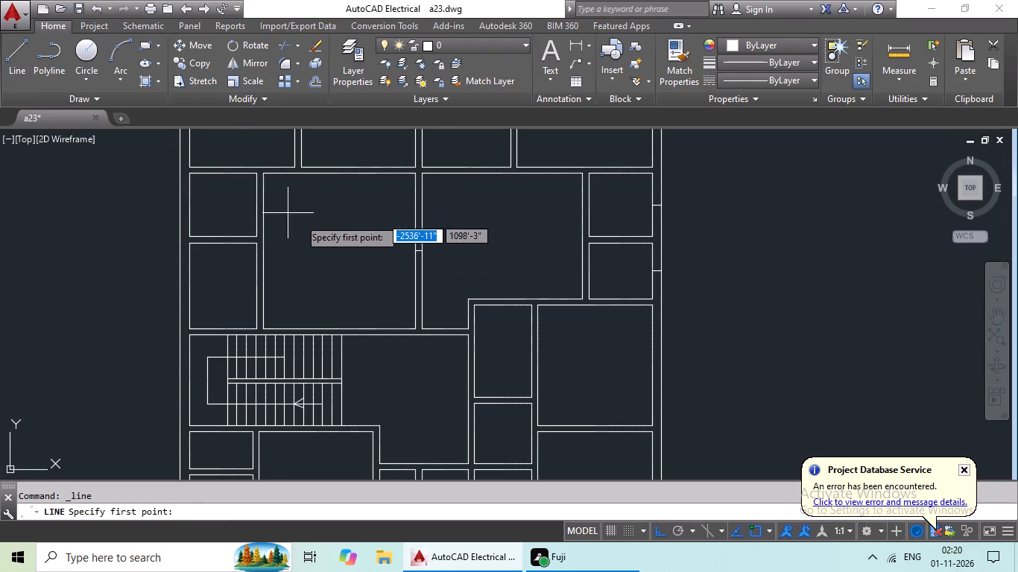
scroll(314, 224, "down", 1)
left_click(236, 213)
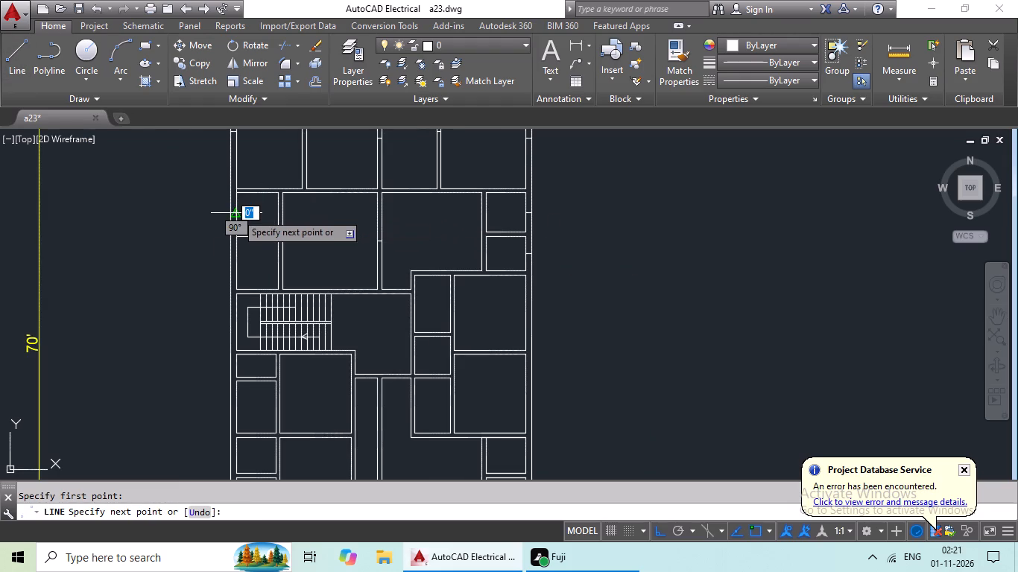
scroll(233, 212, "up", 6)
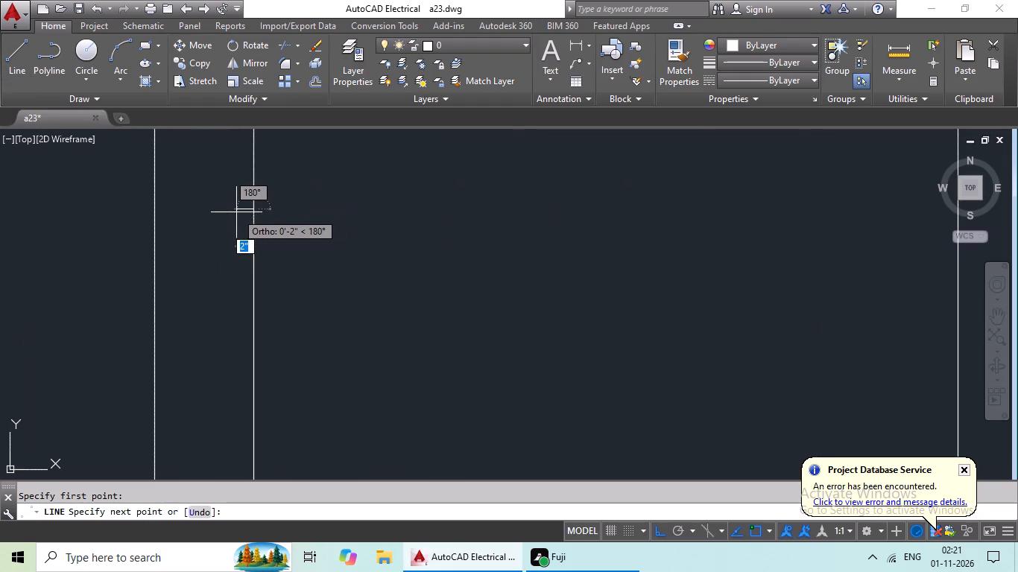
left_click(151, 208)
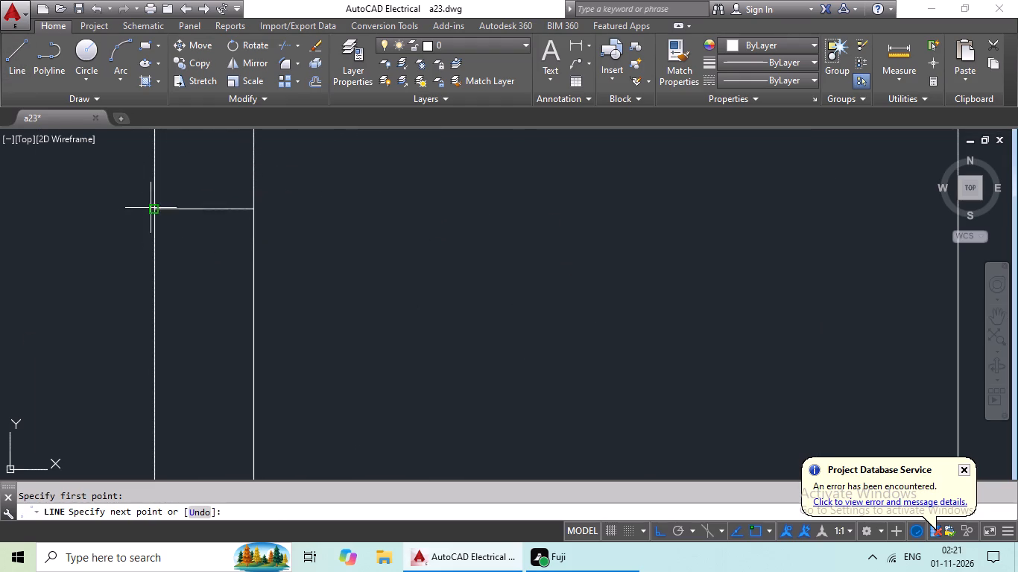
key("Escape")
Draw a line across the outer west wall at the middle of the lower small room just north of the staircase.
left_click(23, 69)
scroll(434, 266, "down", 2)
middle_click_drag(437, 274, 410, 130)
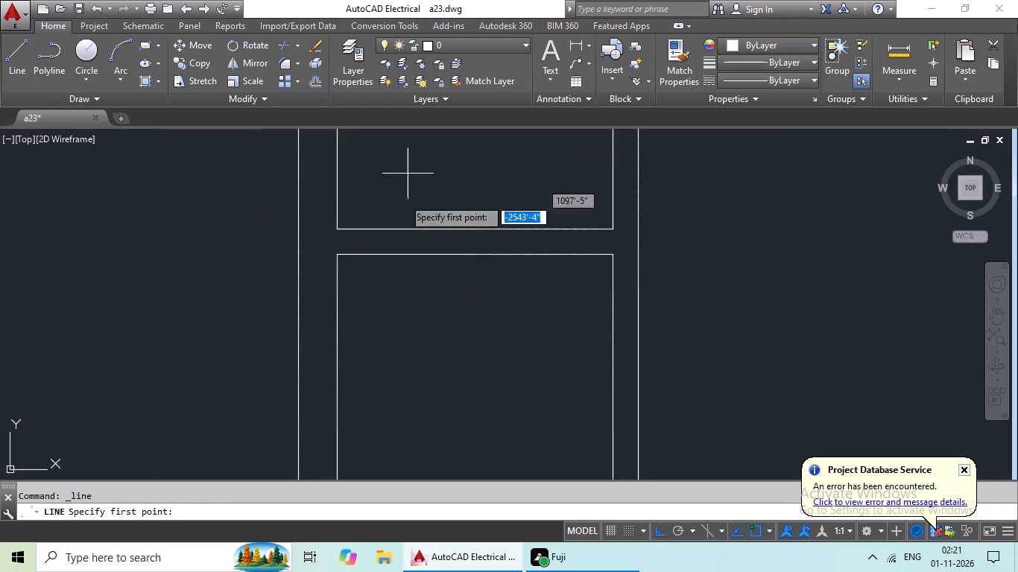
middle_click_drag(359, 331, 360, 221)
scroll(338, 338, "down", 2)
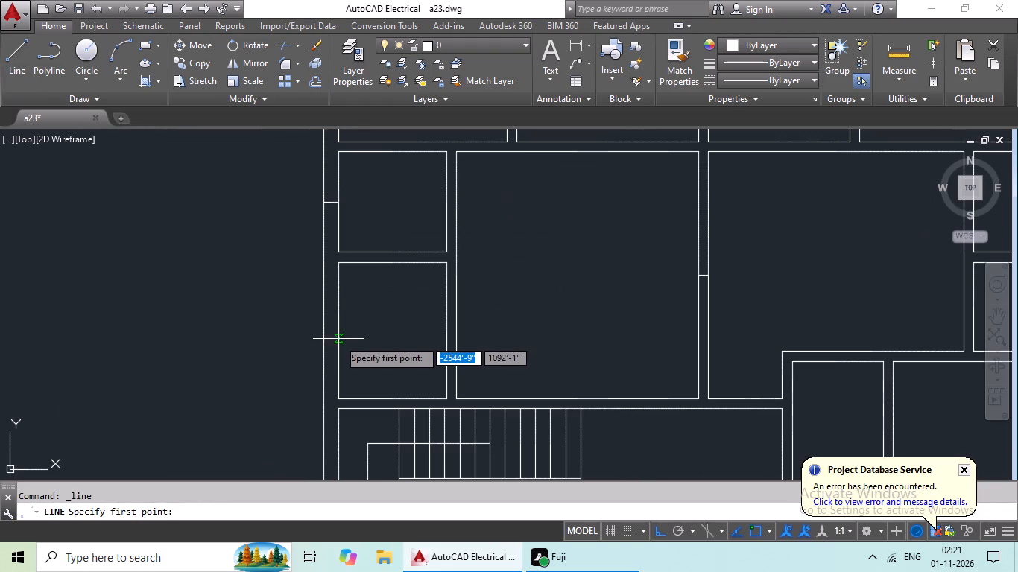
left_click(338, 333)
left_click(326, 334)
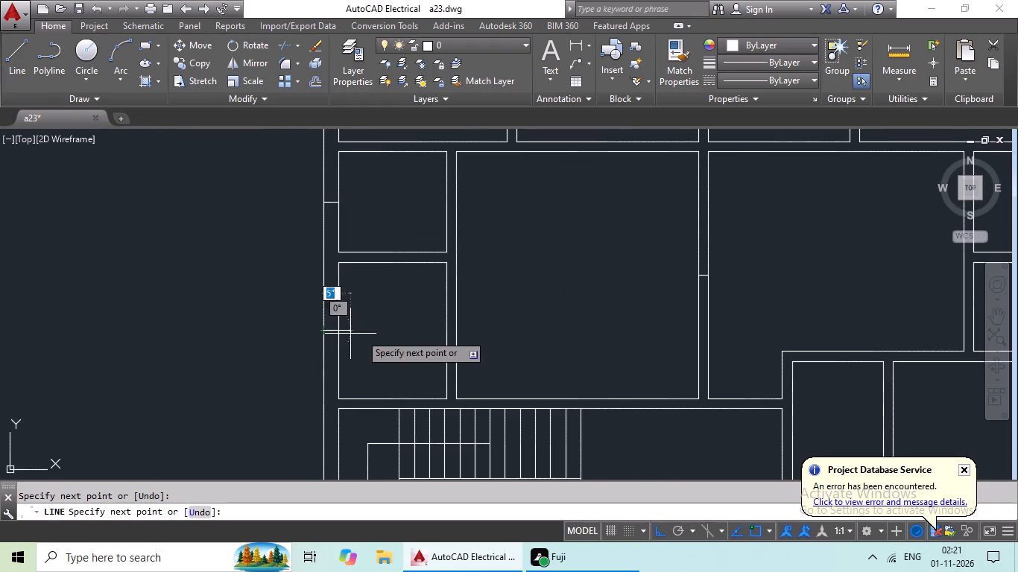
scroll(405, 322, "down", 2)
key("Escape")
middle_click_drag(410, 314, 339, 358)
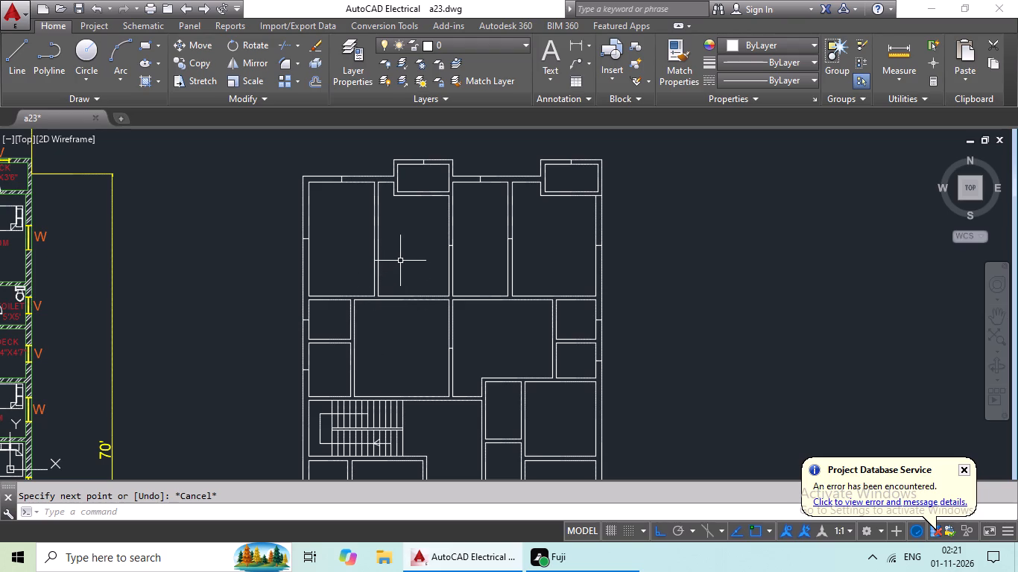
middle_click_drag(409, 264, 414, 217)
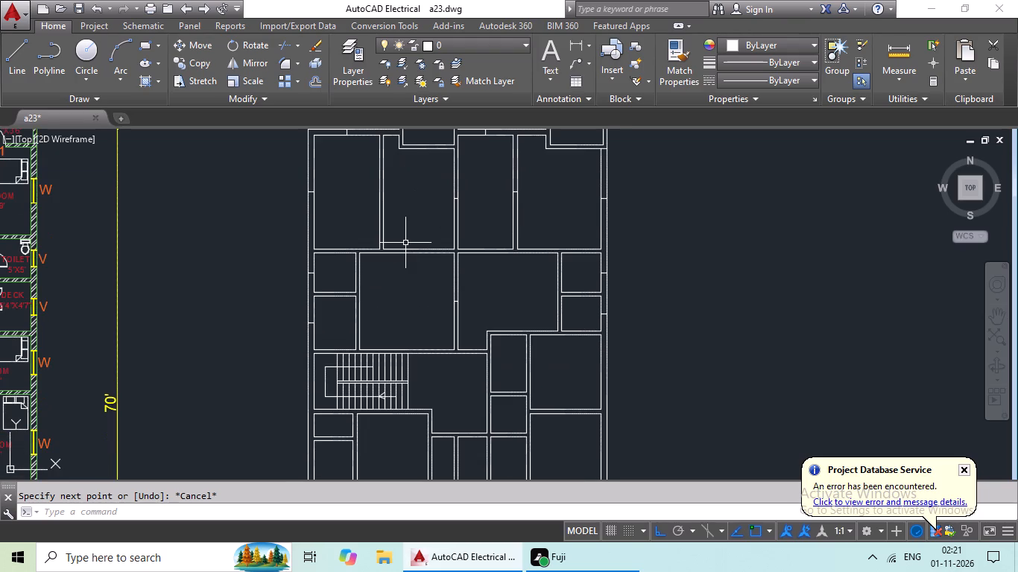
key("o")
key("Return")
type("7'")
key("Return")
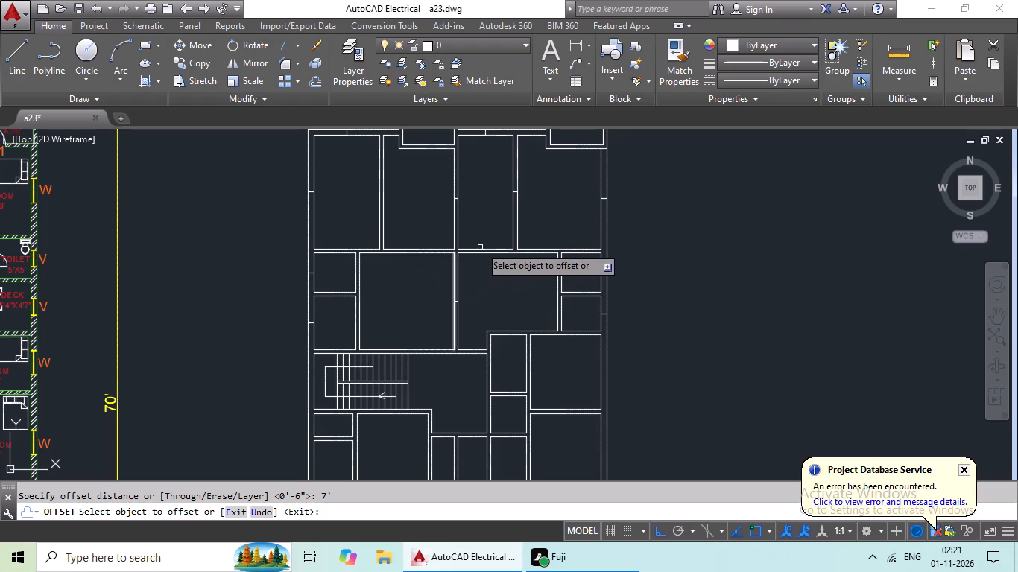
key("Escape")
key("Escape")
Offset the north wall's inner face 3' southward in the third room from the west and in the northwest room.
key("o")
key("Return")
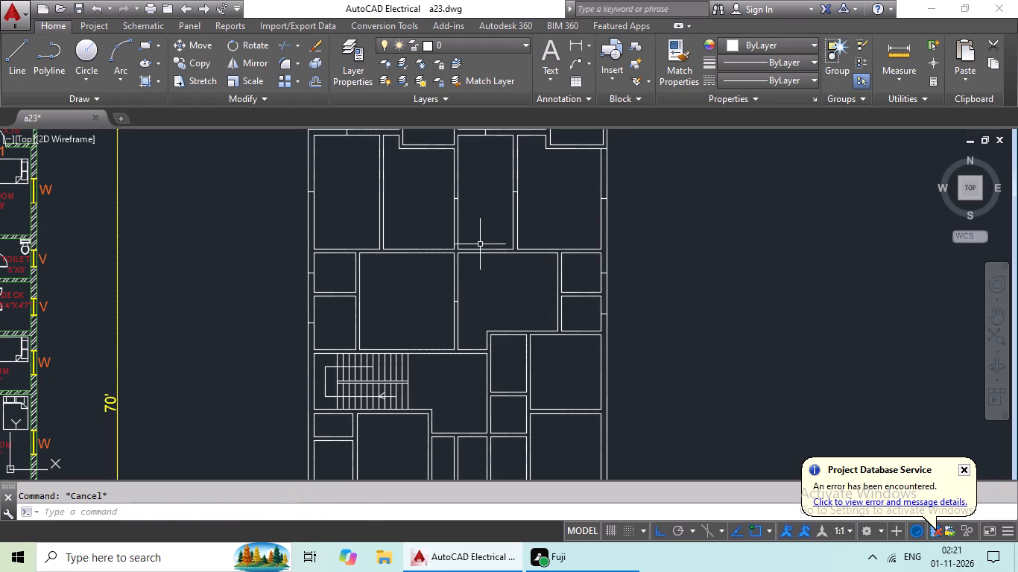
type("3'")
key("Return")
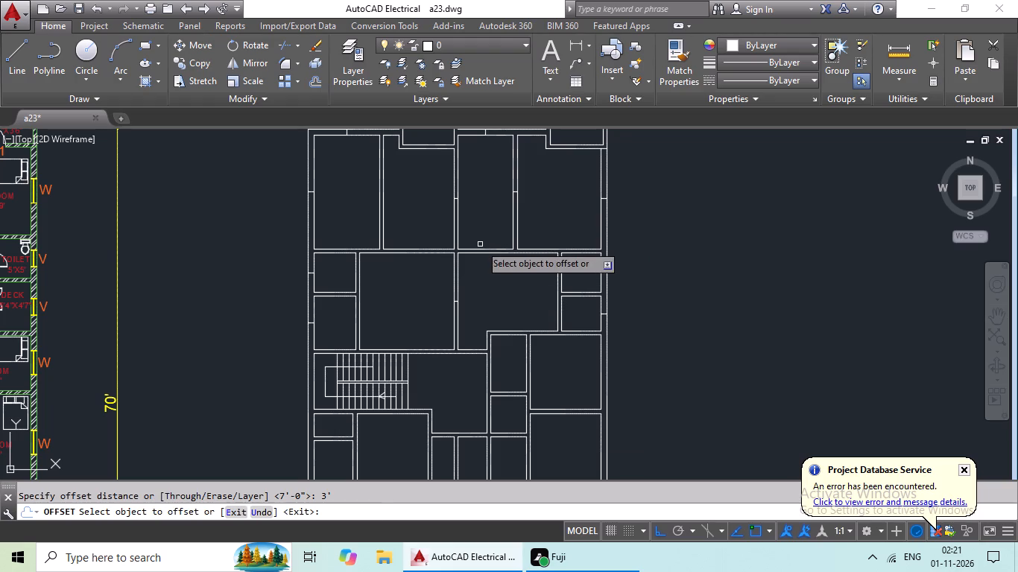
middle_click_drag(497, 194, 477, 271)
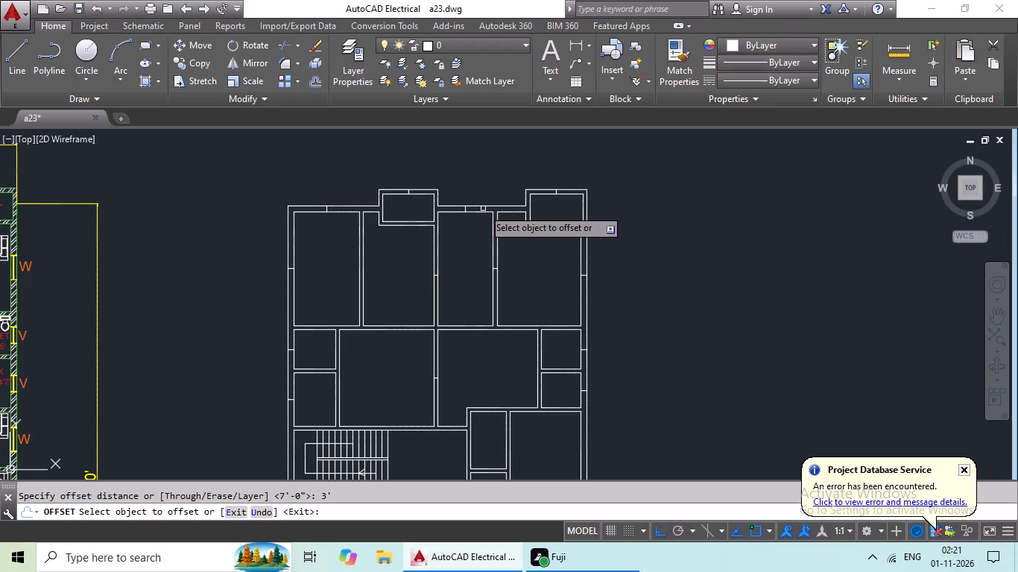
left_click_drag(483, 212, 483, 228)
left_click(484, 289)
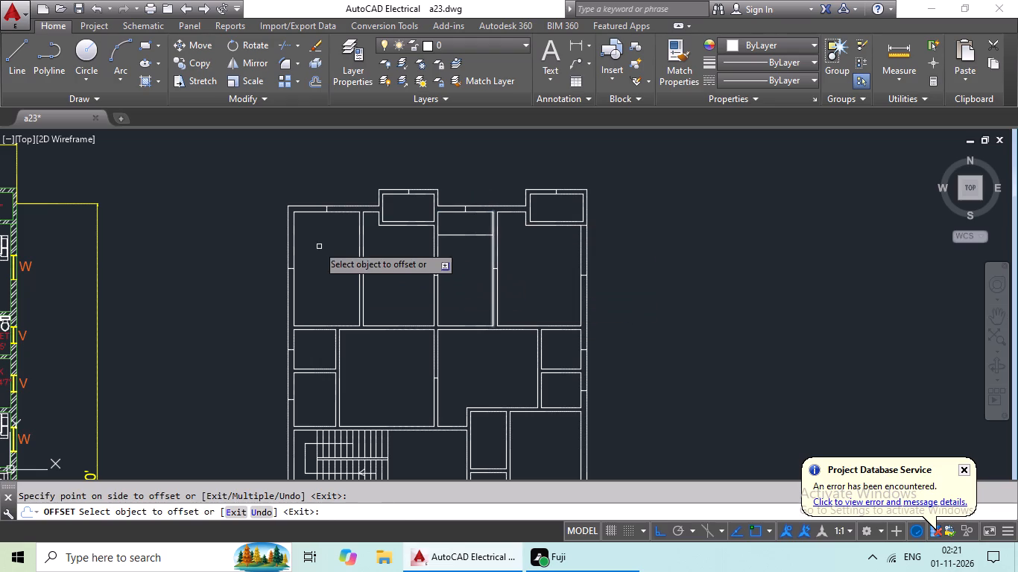
left_click_drag(320, 212, 320, 229)
left_click(322, 259)
Offset the south wall's inner face 3' northward in the second and fourth rooms of the southern row.
middle_click_drag(364, 265, 360, 100)
scroll(367, 194, "down", 2)
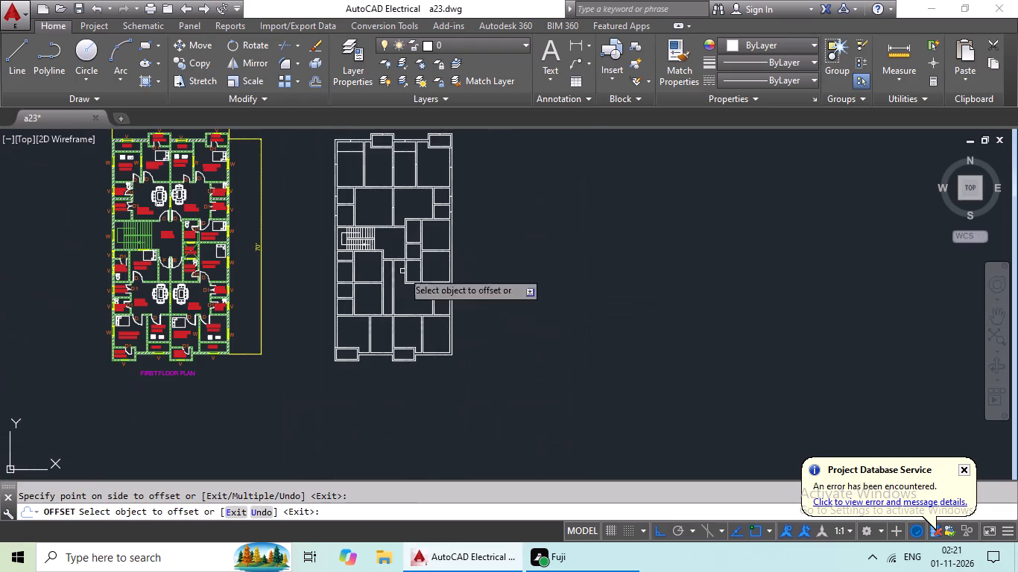
scroll(399, 356, "up", 2)
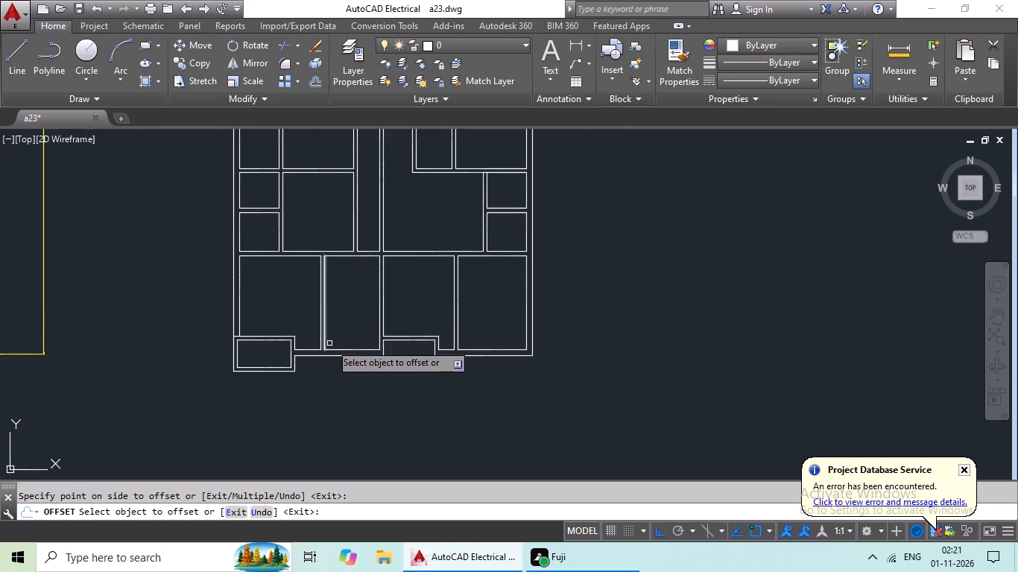
scroll(352, 347, "up", 2)
left_click_drag(352, 355, 352, 325)
left_click(353, 282)
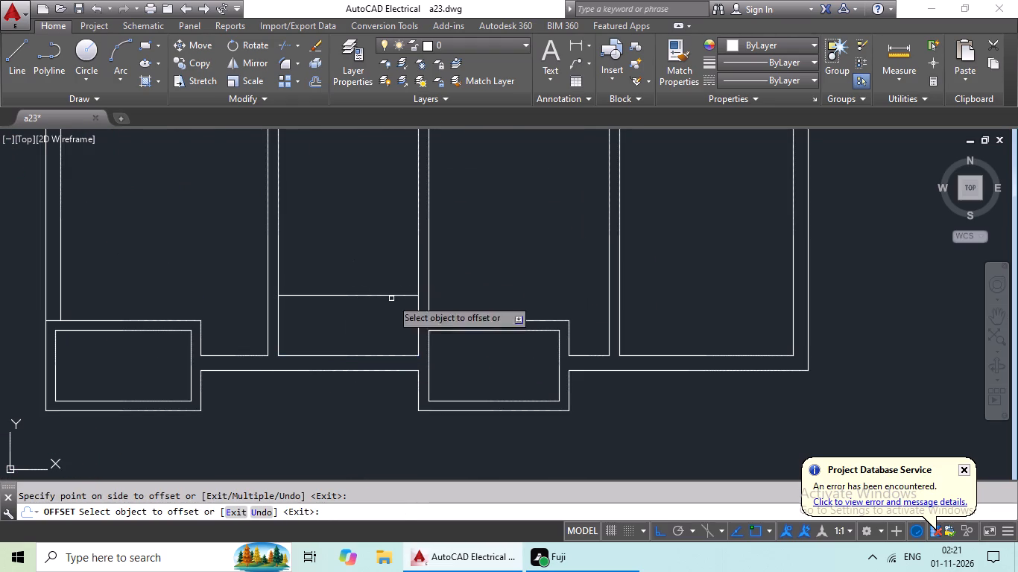
left_click_drag(739, 357, 733, 325)
left_click(724, 273)
key("Escape")
key("Escape")
key("Escape")
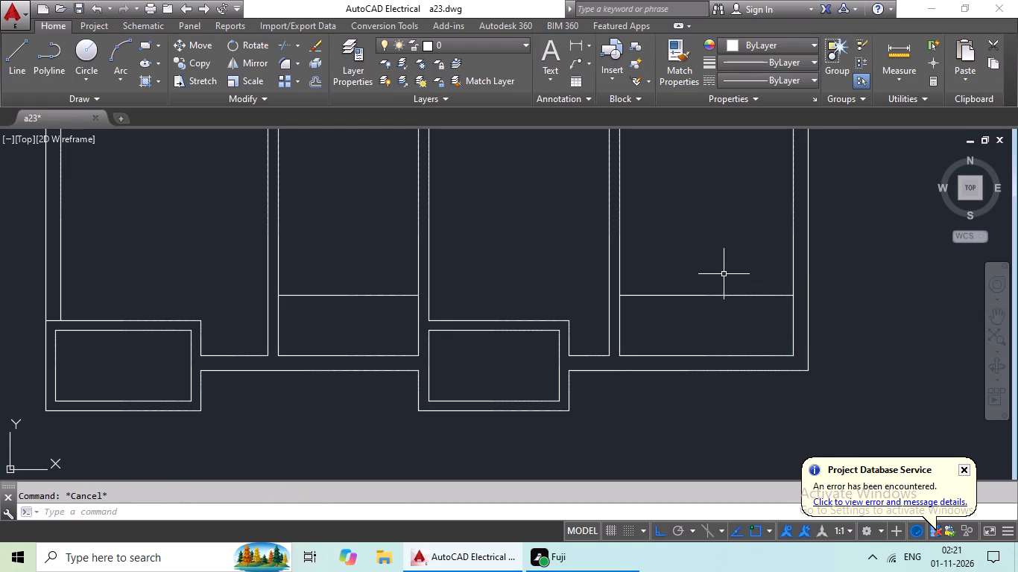
Offset both new partition lines in the southern rooms 6" northward to give them wall thickness.
key("o")
key("Return")
type("6\"")
key("Return")
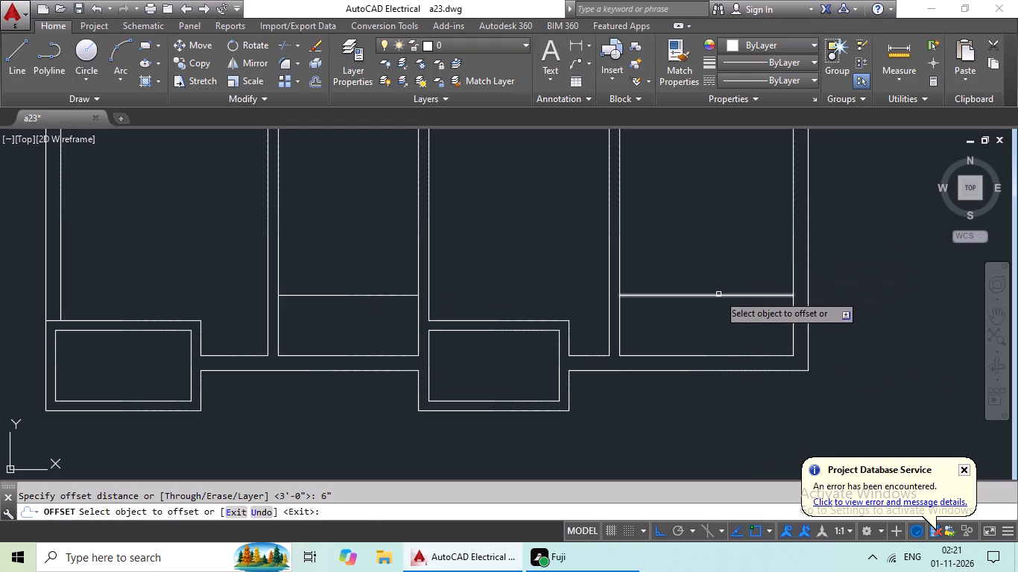
left_click_drag(718, 294, 718, 281)
left_click(722, 247)
left_click_drag(381, 296, 386, 262)
left_click(391, 239)
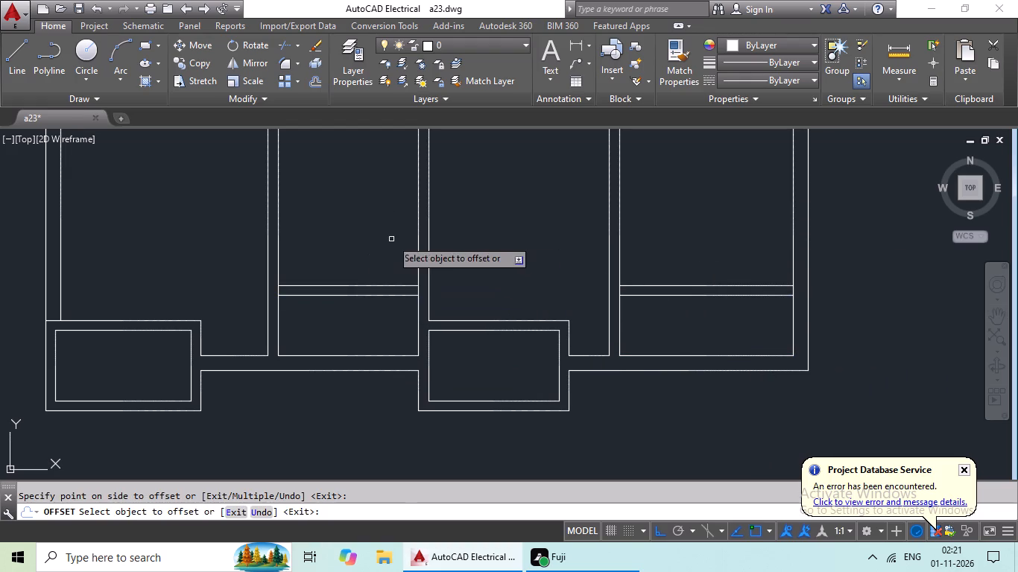
Offset both new partition lines in the northern rooms 6" southward to give them wall thickness.
scroll(449, 235, "down", 4)
middle_click_drag(462, 210, 412, 438)
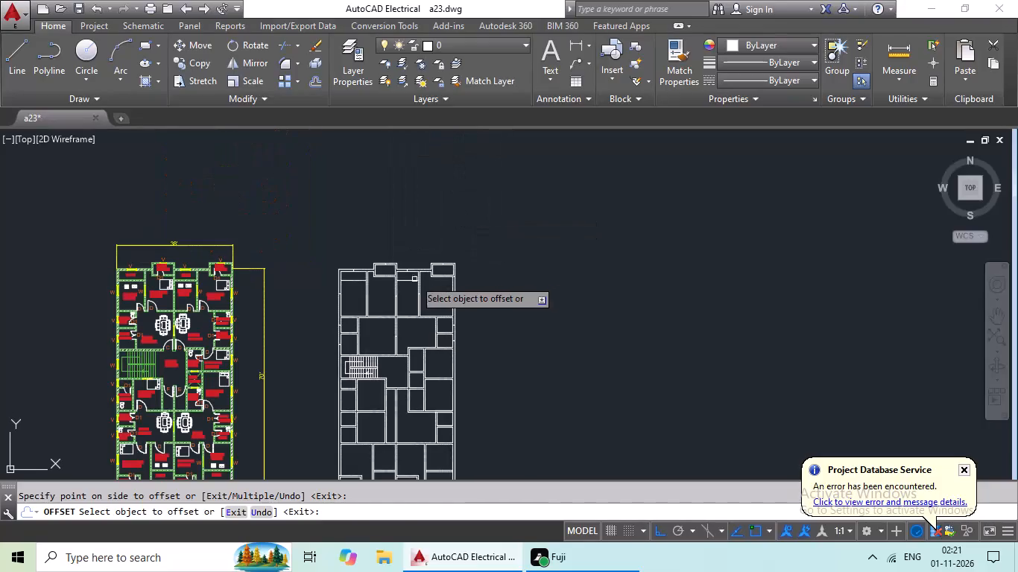
left_click_drag(414, 280, 411, 291)
left_click(407, 310)
left_click_drag(358, 281, 355, 290)
left_click(355, 308)
key("Escape")
key("Escape")
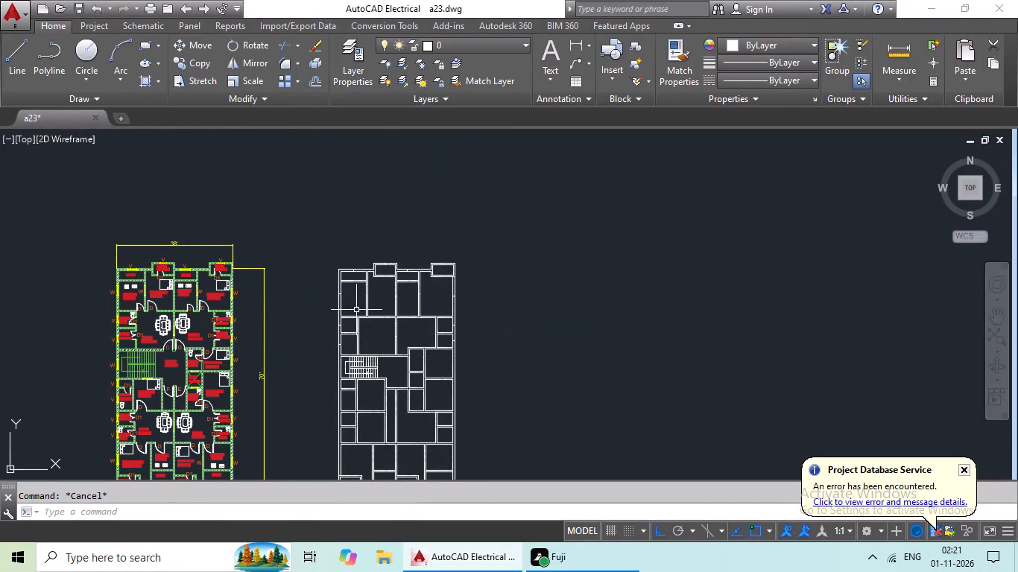
Trim the side wall faces between the two new partition lines at both ends in the third northern room.
key("t")
key("r")
key("space")
key("space")
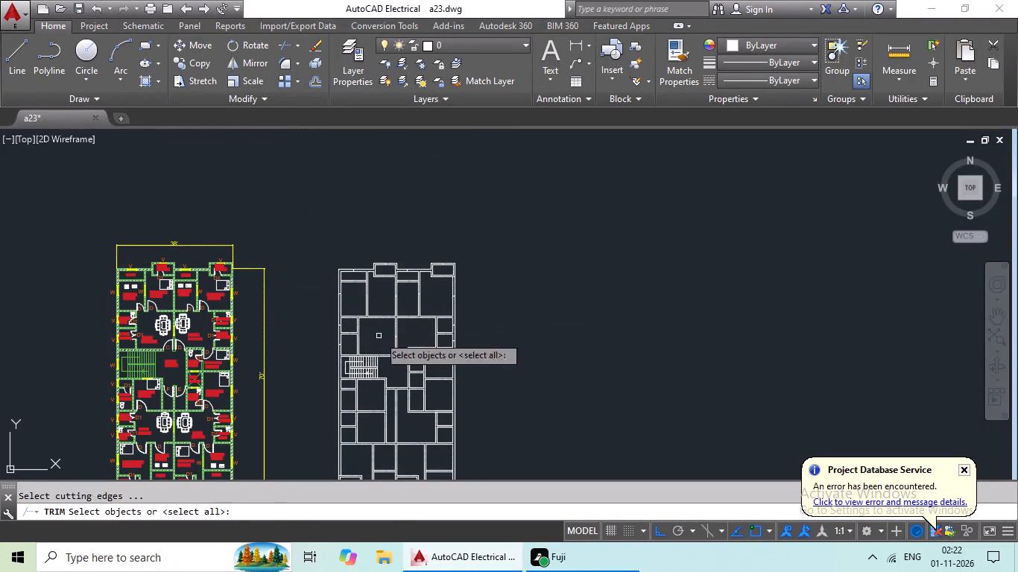
scroll(416, 287, "up", 4)
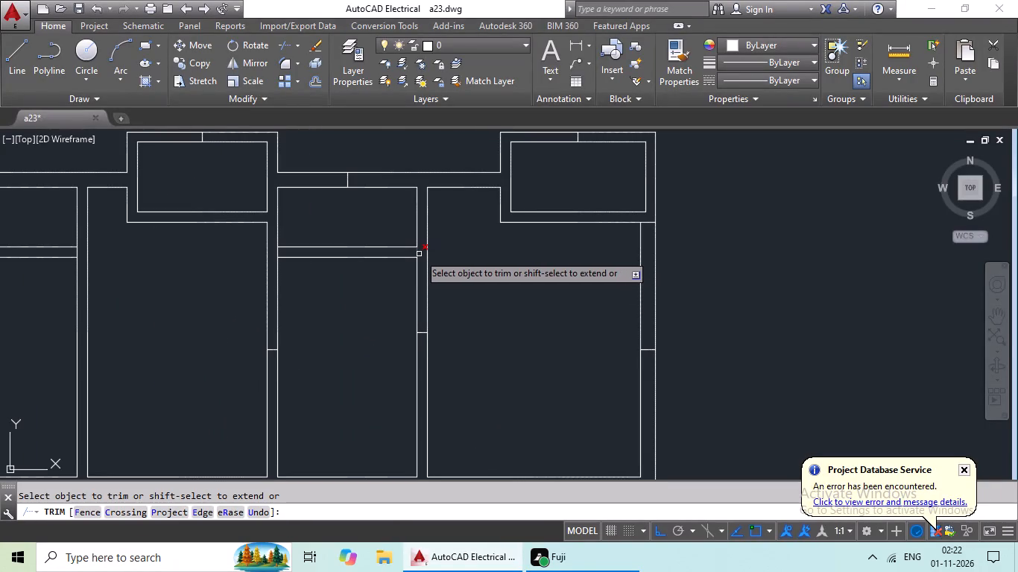
left_click(418, 253)
left_click(279, 251)
left_click(279, 251)
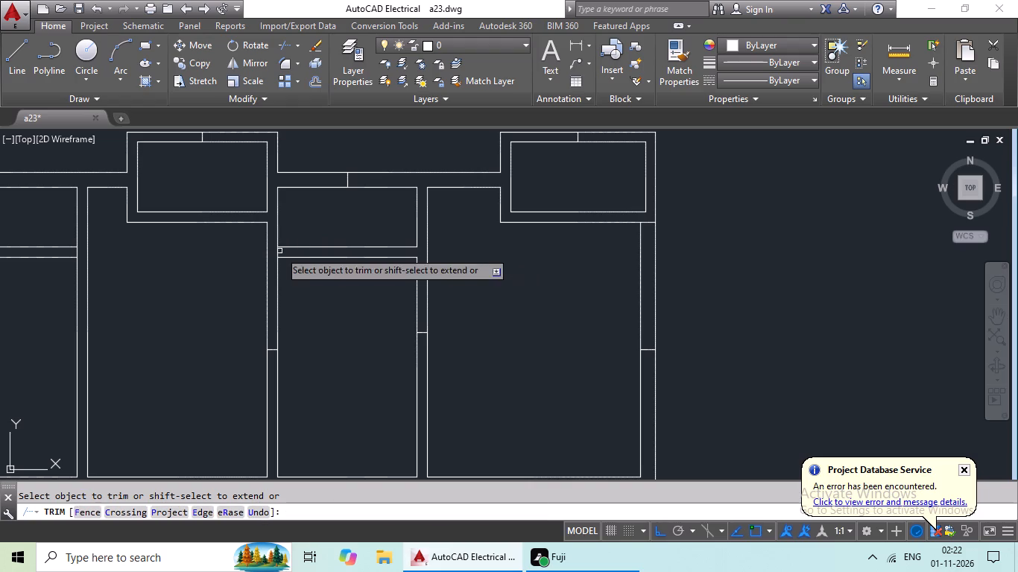
left_click(277, 251)
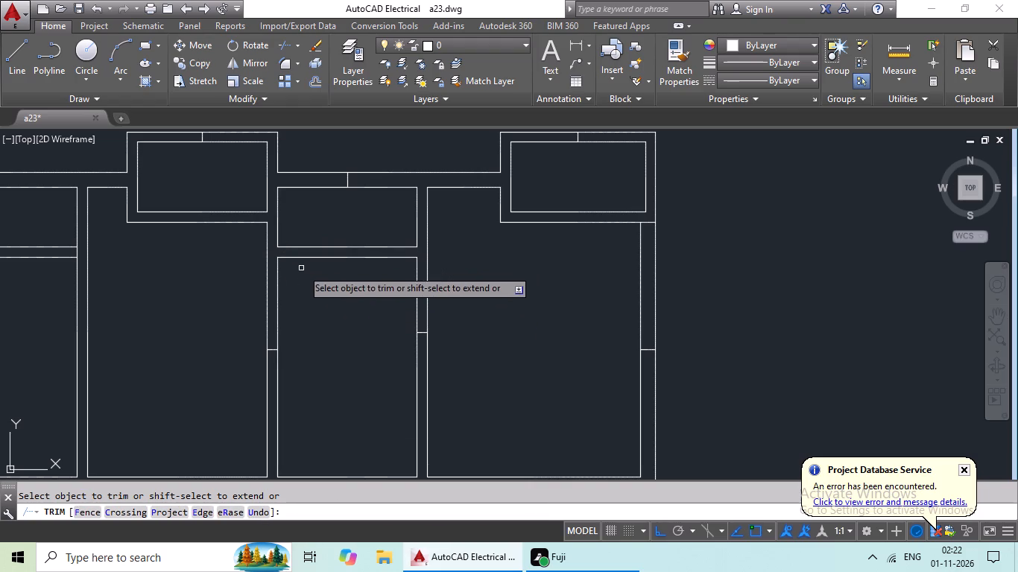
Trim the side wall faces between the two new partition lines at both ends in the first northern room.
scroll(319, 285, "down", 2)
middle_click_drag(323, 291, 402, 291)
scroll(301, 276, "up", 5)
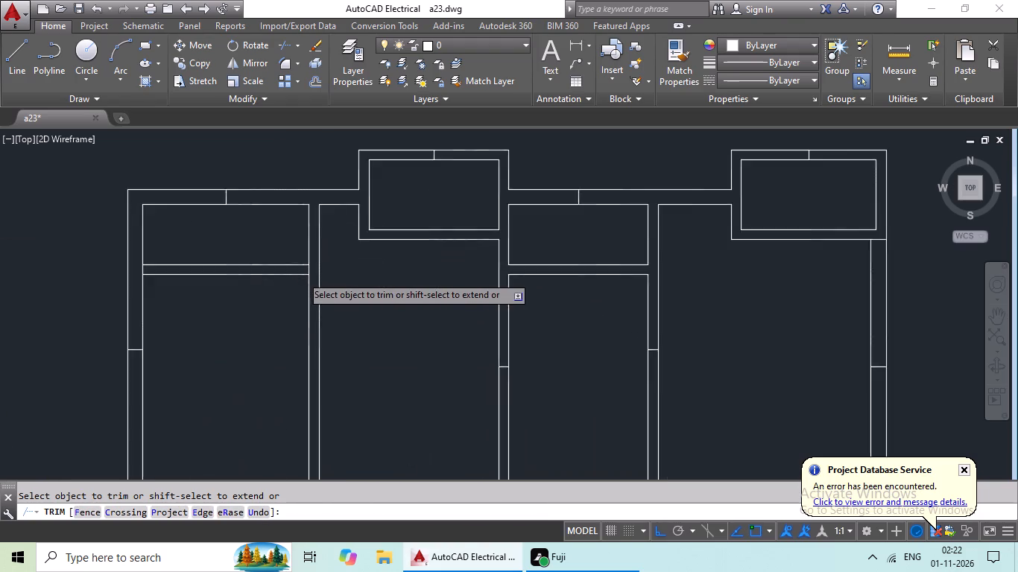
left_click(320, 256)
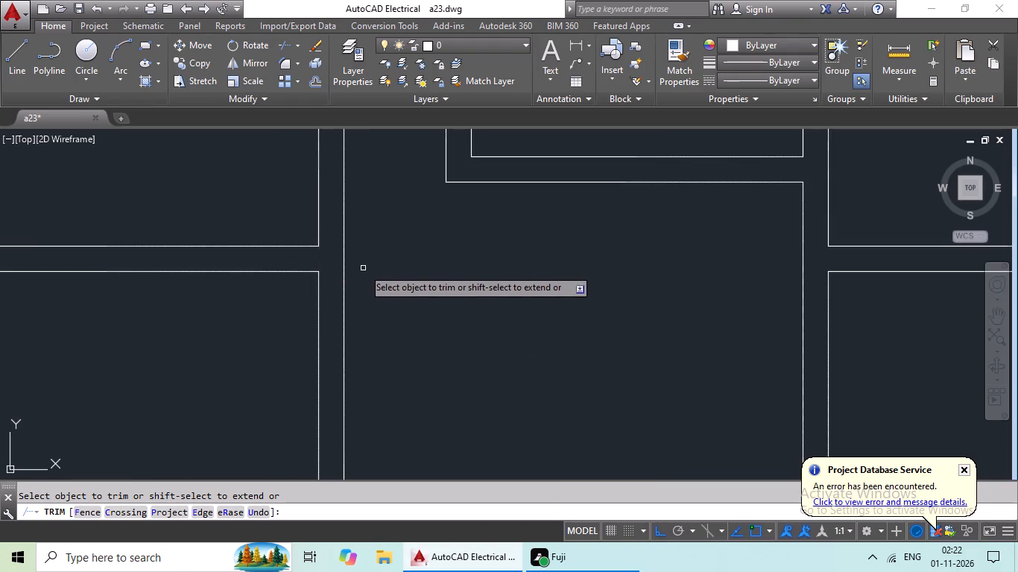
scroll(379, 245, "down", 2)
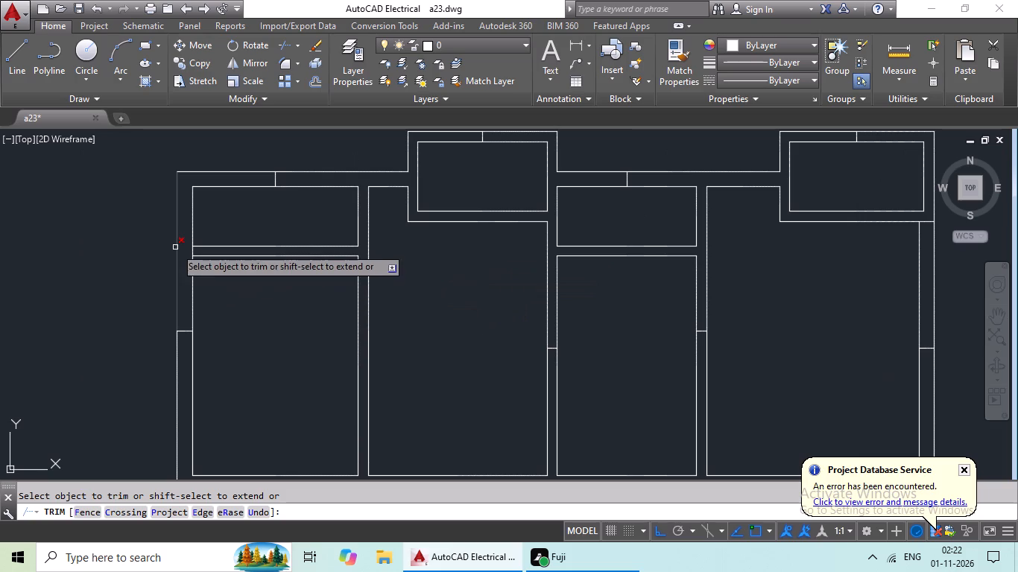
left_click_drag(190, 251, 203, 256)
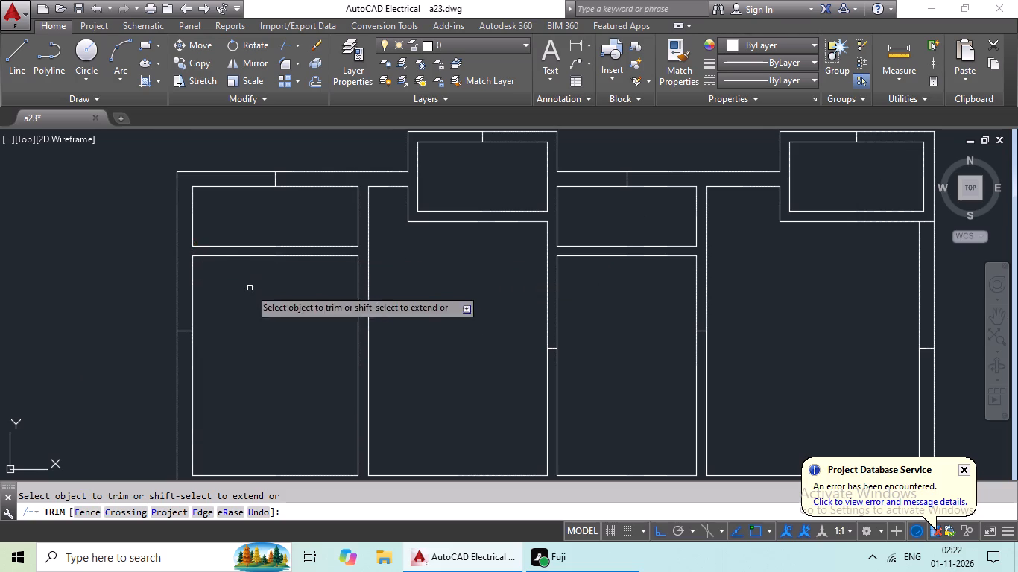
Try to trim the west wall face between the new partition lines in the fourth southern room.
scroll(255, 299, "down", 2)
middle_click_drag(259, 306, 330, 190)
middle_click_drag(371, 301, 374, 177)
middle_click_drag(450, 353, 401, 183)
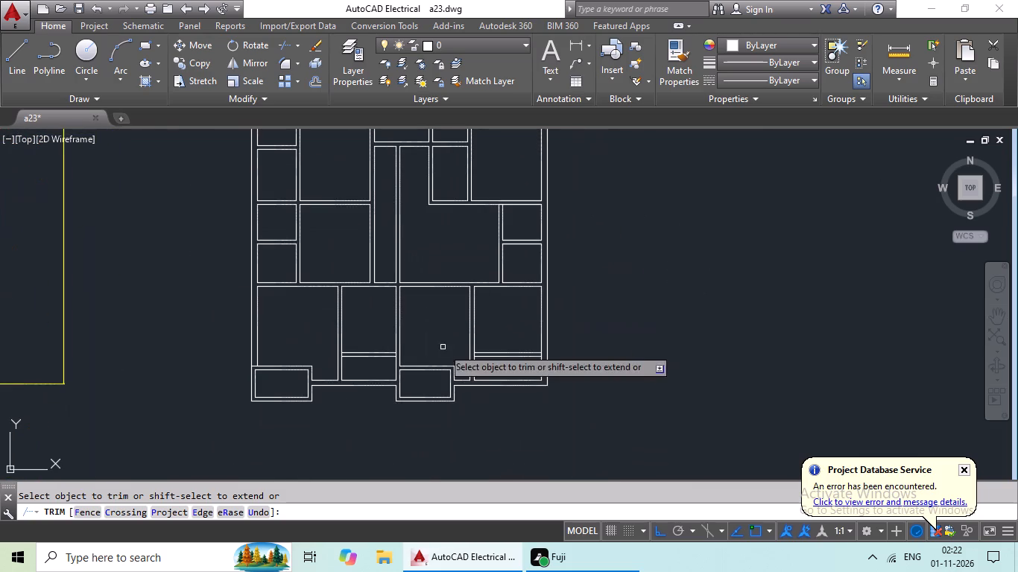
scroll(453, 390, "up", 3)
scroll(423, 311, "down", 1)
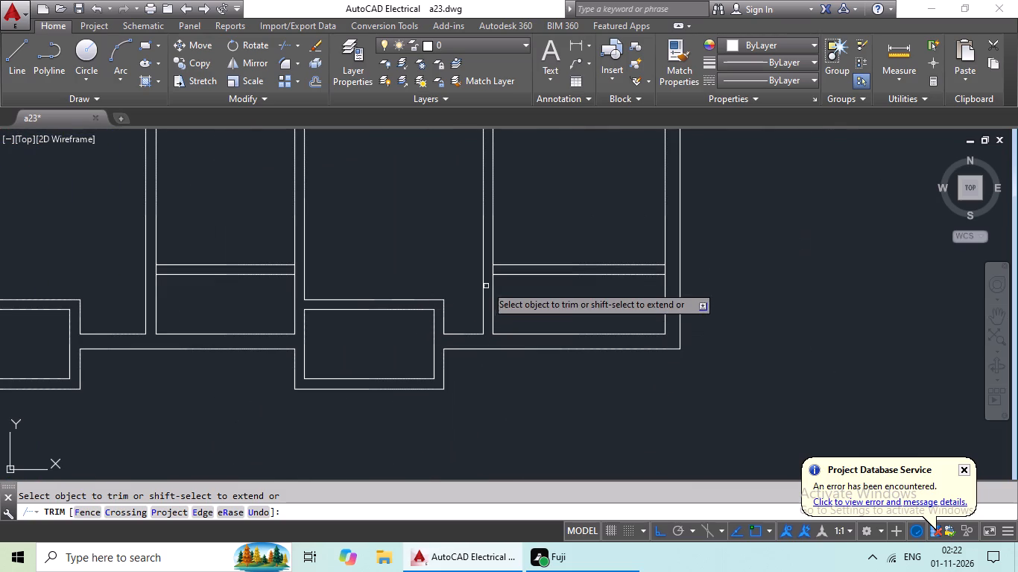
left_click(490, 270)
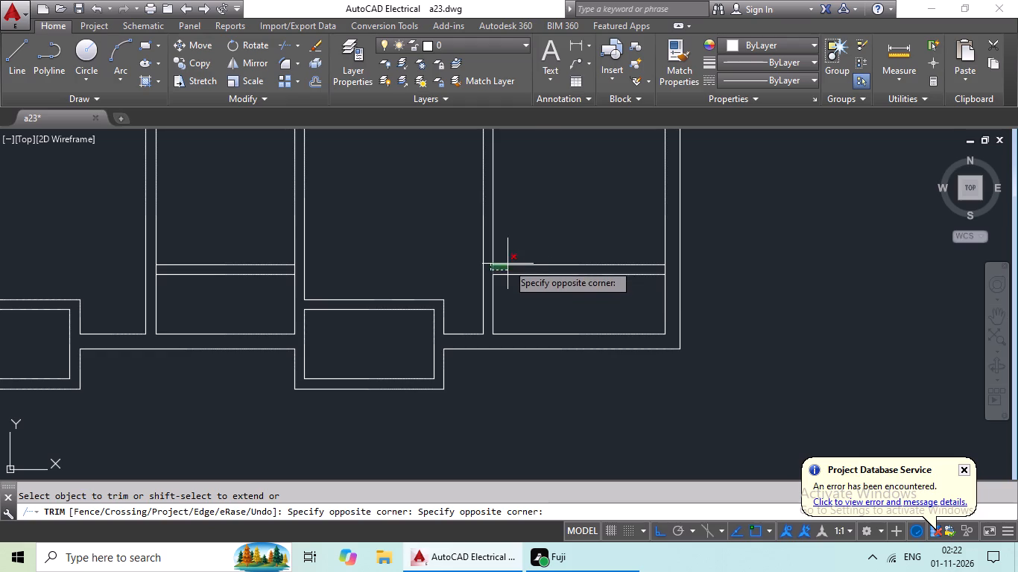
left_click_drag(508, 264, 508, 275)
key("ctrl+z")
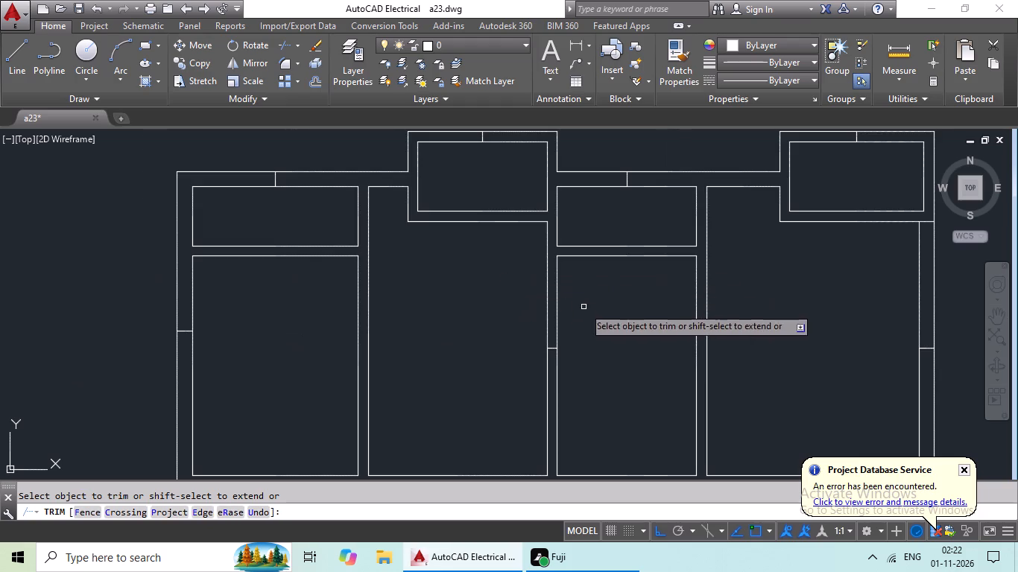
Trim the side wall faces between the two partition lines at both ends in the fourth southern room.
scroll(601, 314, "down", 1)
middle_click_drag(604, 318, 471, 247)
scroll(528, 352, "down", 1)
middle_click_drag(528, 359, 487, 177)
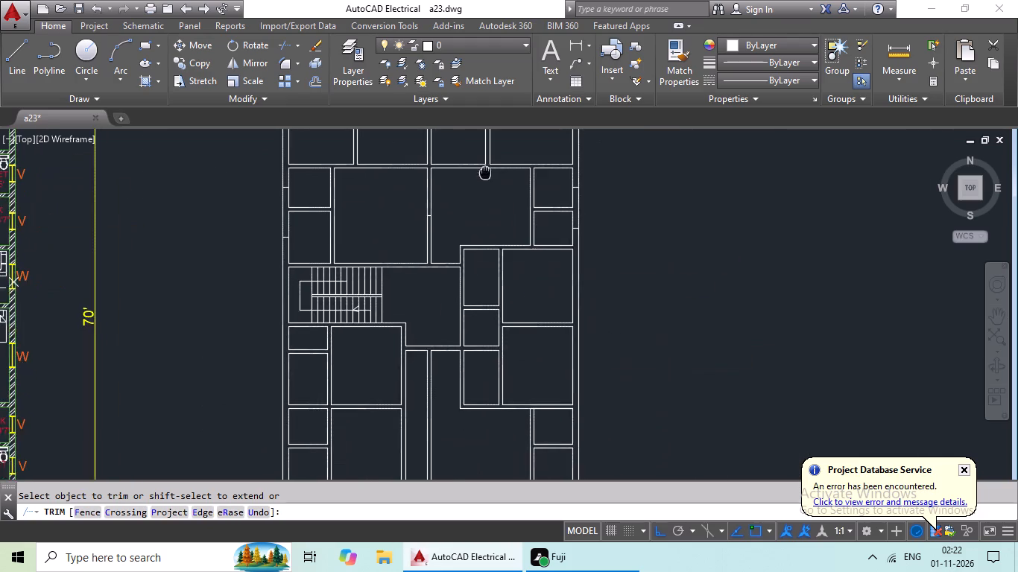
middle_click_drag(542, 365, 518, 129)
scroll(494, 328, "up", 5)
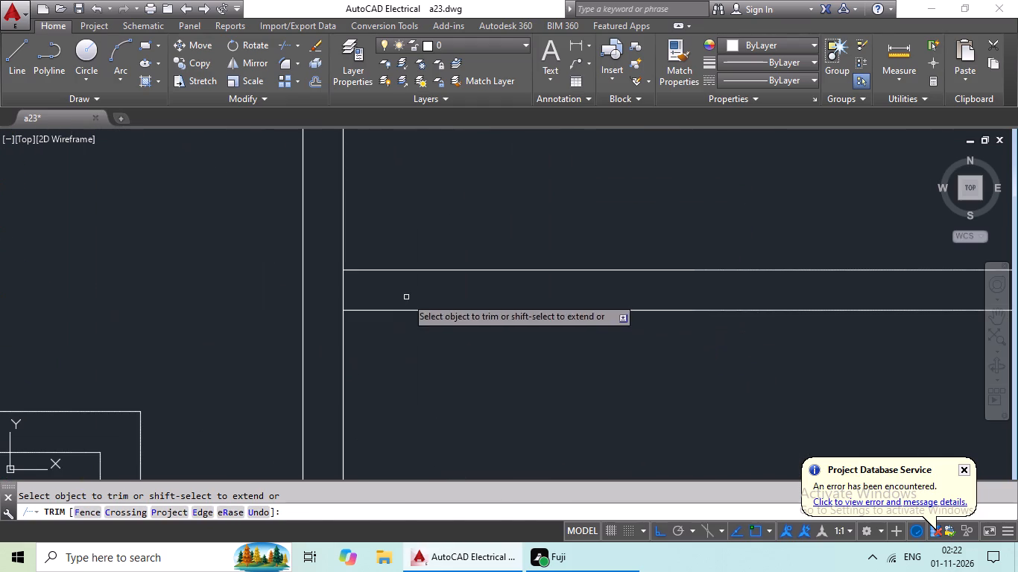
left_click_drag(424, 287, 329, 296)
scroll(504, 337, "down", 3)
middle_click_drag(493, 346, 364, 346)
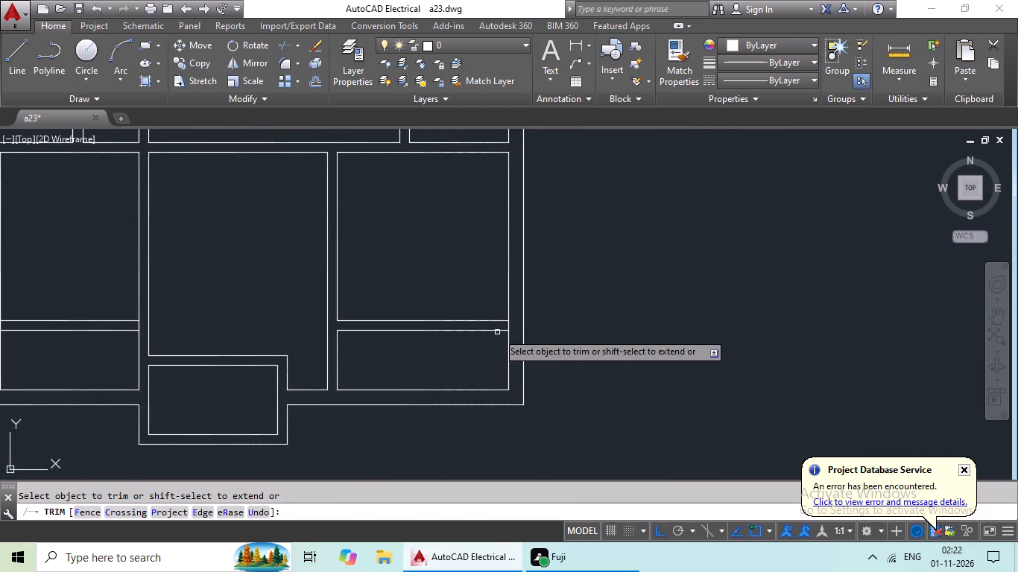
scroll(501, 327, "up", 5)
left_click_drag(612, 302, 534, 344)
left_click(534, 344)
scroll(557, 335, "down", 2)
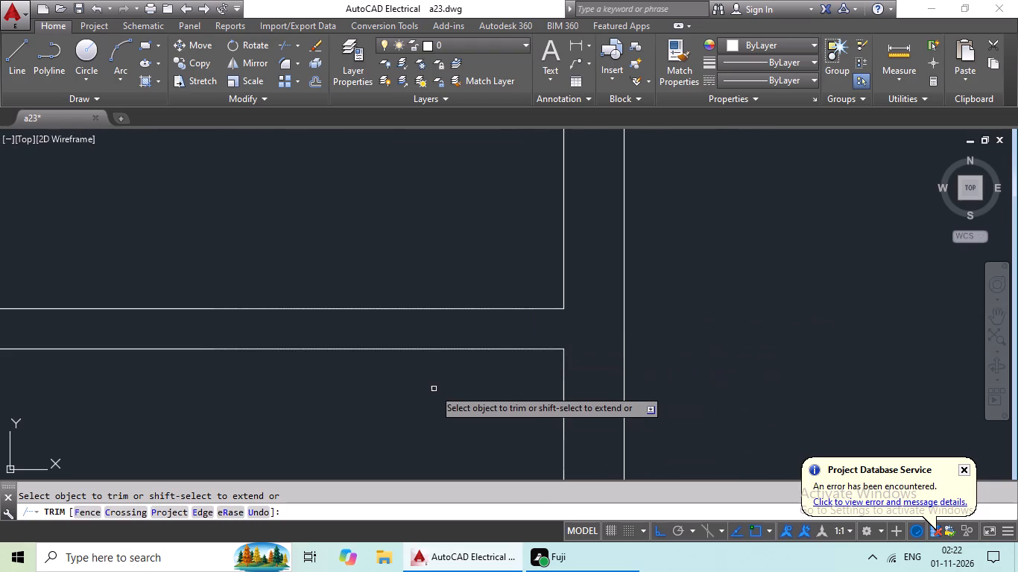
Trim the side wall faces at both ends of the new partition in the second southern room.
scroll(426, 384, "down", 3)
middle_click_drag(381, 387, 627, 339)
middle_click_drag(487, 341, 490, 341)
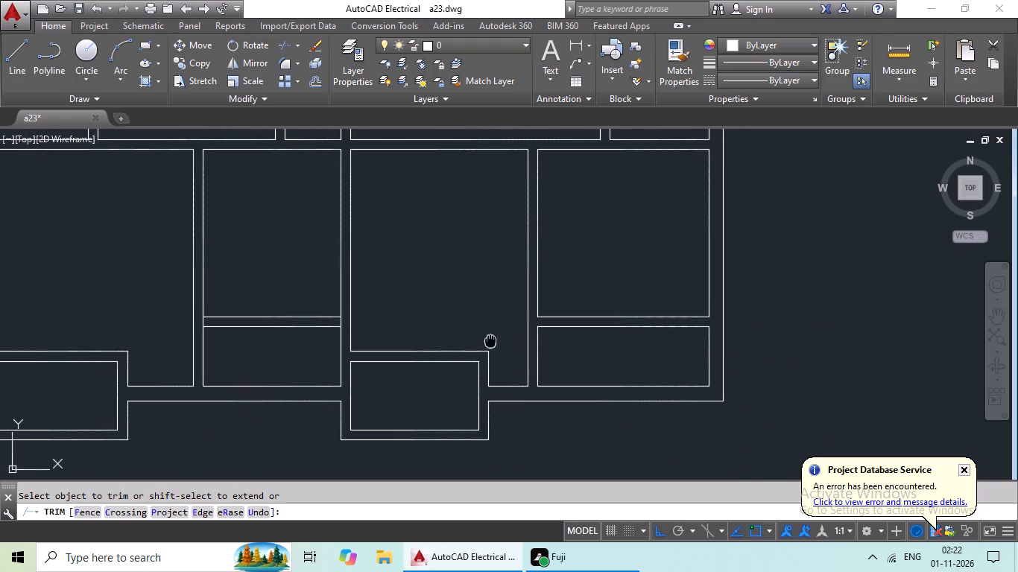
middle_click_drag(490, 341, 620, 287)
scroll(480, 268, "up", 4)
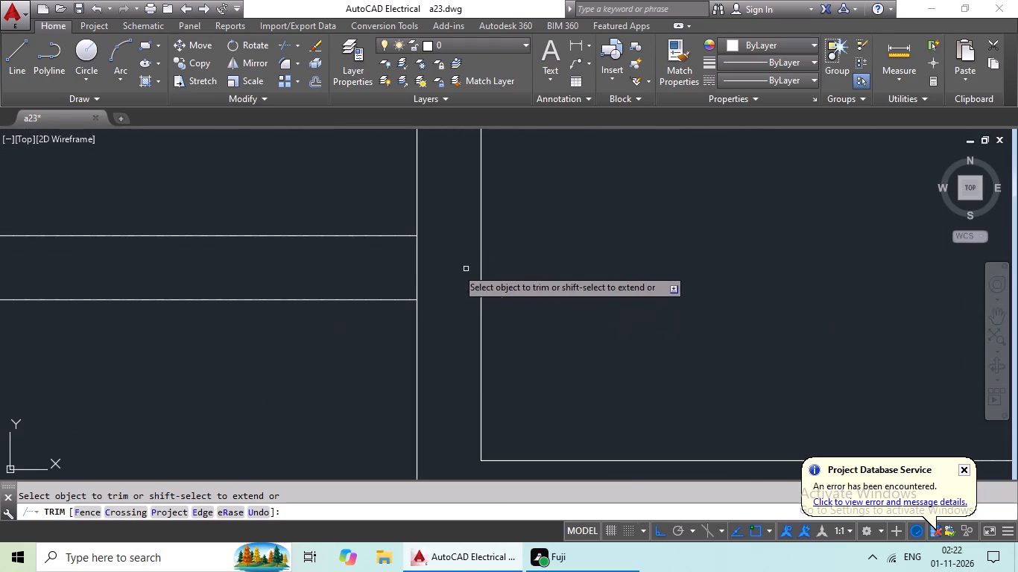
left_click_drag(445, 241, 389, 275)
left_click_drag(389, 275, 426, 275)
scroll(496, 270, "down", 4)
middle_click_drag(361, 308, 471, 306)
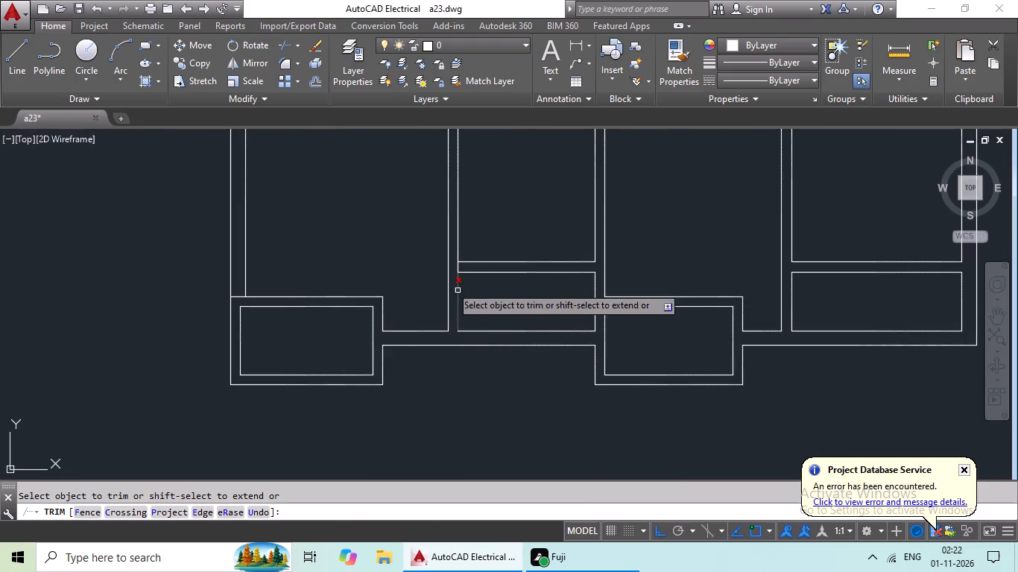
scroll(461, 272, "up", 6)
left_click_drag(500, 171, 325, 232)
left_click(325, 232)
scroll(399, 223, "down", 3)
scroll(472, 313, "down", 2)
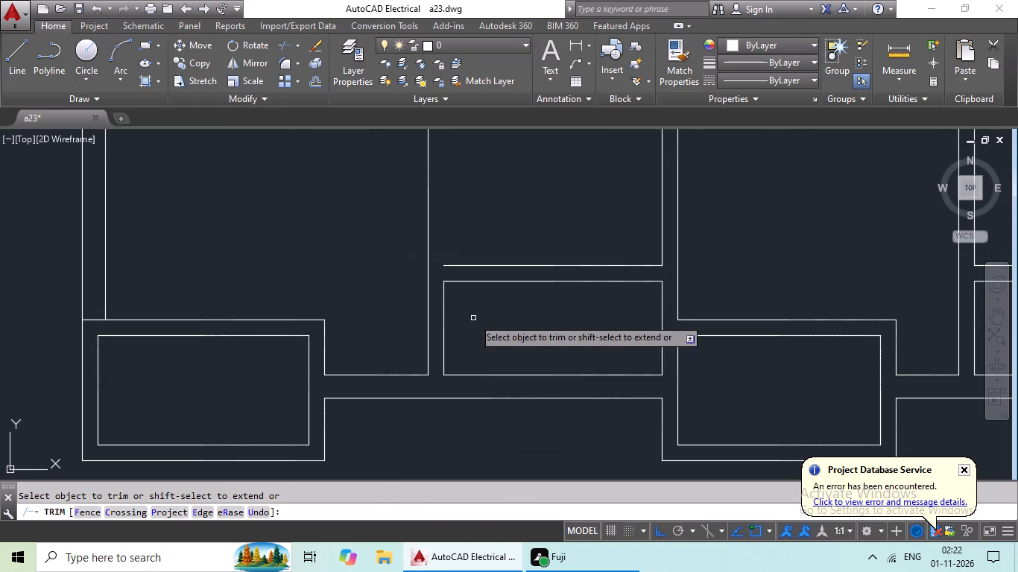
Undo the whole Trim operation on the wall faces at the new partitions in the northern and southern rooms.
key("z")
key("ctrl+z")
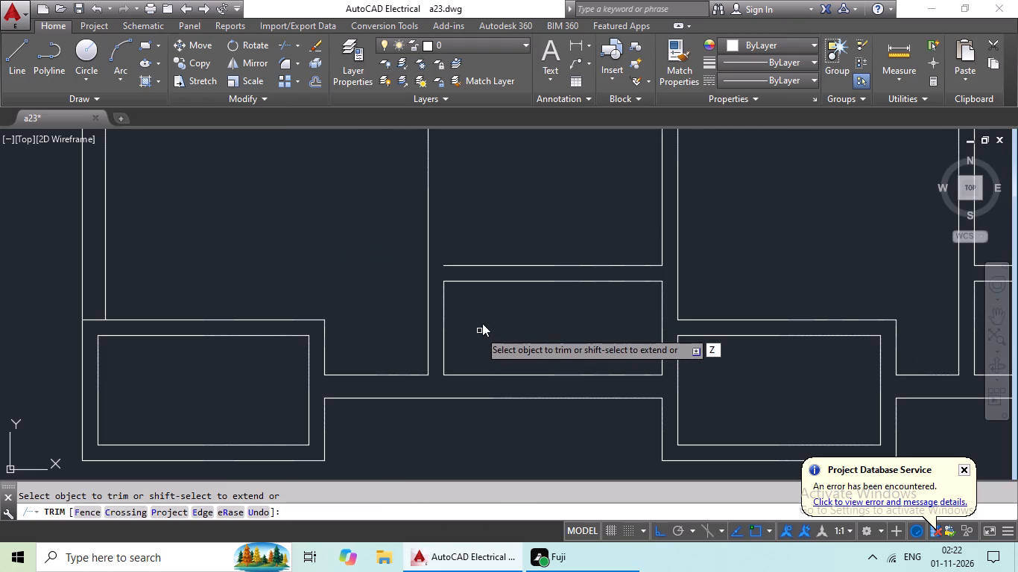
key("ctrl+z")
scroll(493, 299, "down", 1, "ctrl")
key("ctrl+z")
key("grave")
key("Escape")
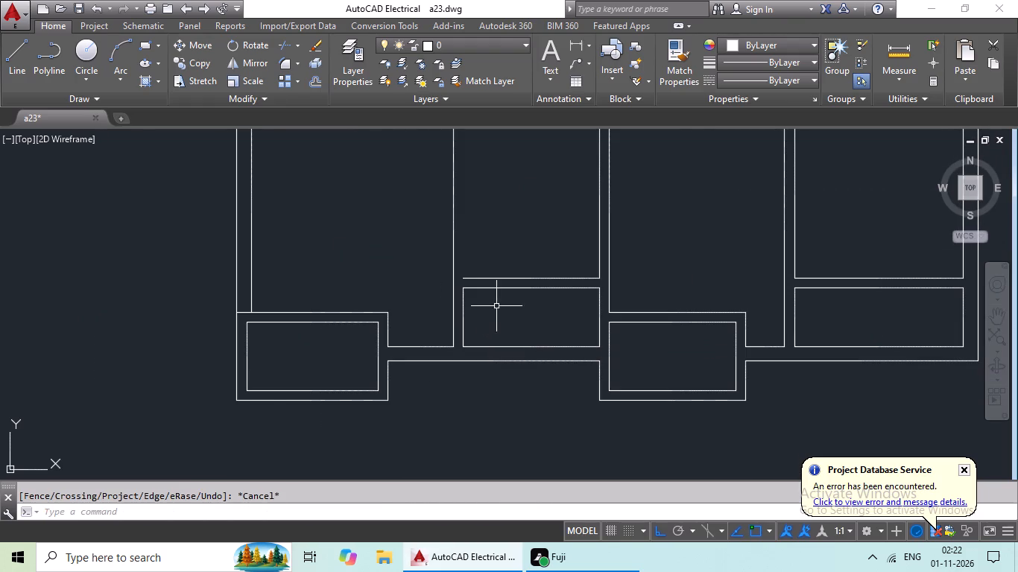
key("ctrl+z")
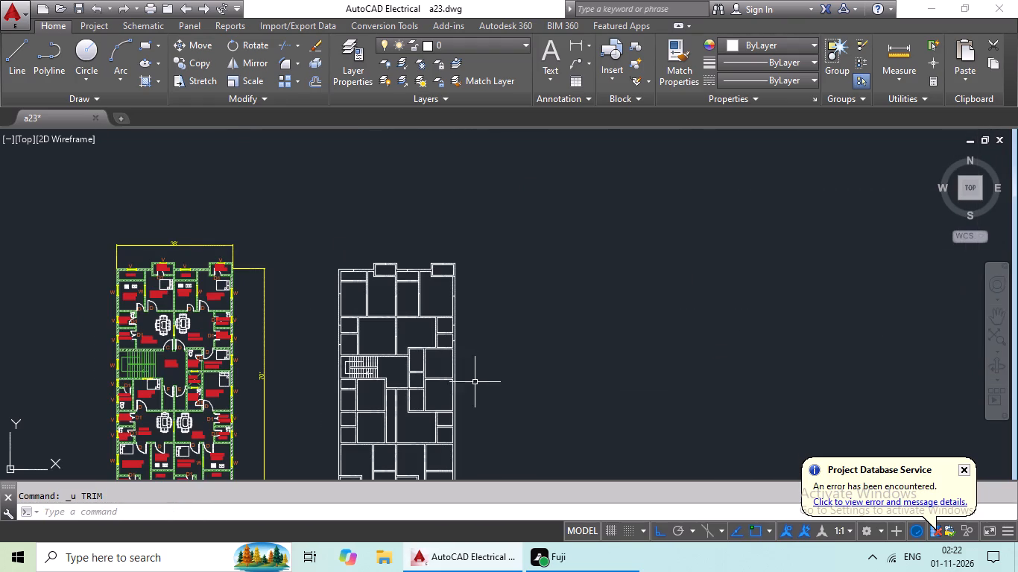
Trim the side wall faces between the two partition lines at both ends in the second southern room.
middle_click_drag(471, 387, 485, 234)
scroll(382, 322, "up", 4)
middle_click_drag(462, 321, 354, 336)
key("Escape")
key("Escape")
type("TR")
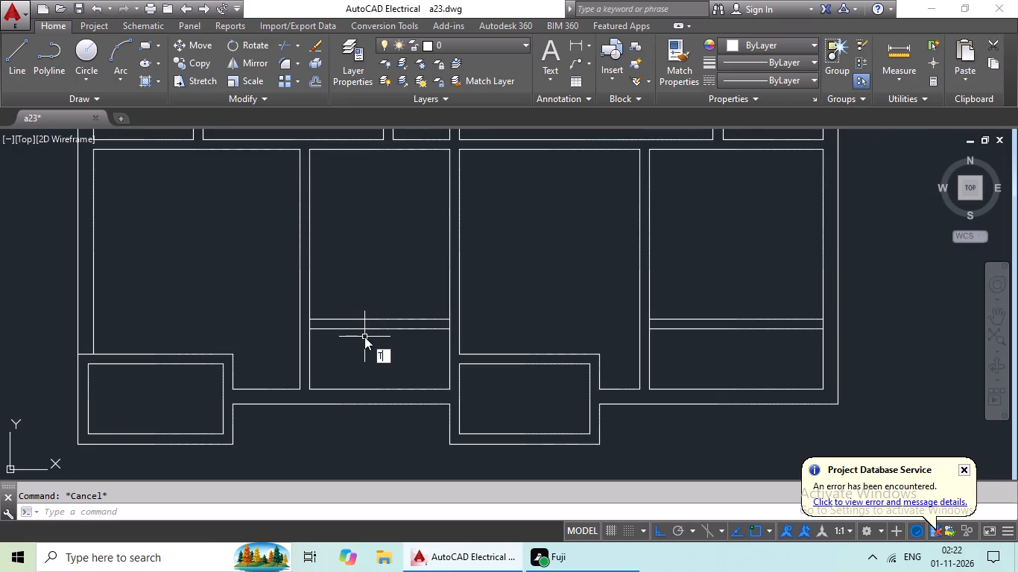
key("space")
key("space")
scroll(443, 324, "up", 4)
left_click_drag(496, 309, 460, 340)
left_click(460, 340)
middle_click_drag(319, 338, 702, 327)
middle_click_drag(285, 331, 761, 327)
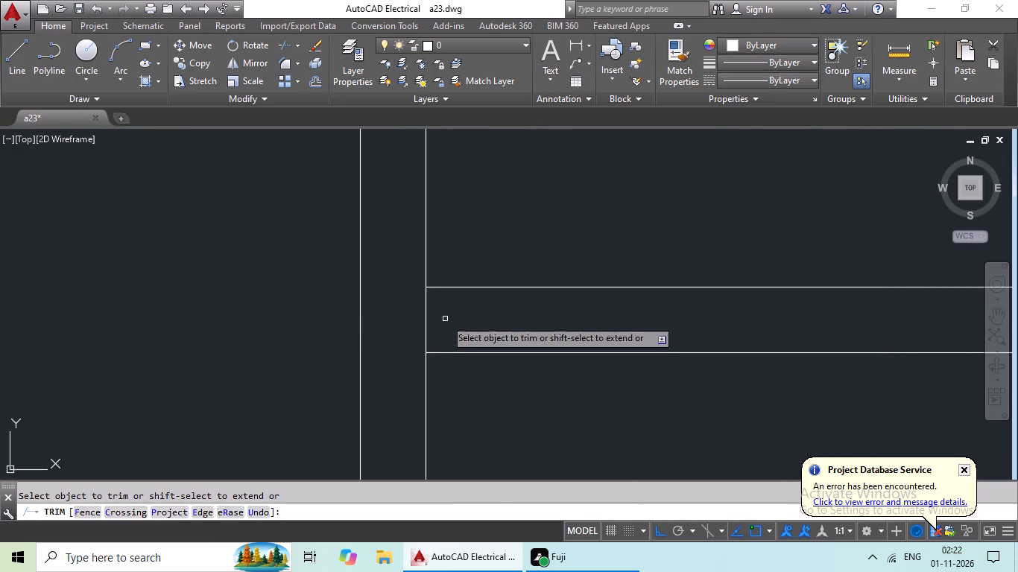
left_click_drag(473, 311, 403, 331)
left_click(403, 331)
Trim the side wall faces between the two partition lines at both ends in the fourth southern room.
scroll(483, 324, "down", 2)
middle_click_drag(530, 344, 186, 346)
scroll(428, 353, "down", 2)
middle_click_drag(546, 356, 243, 348)
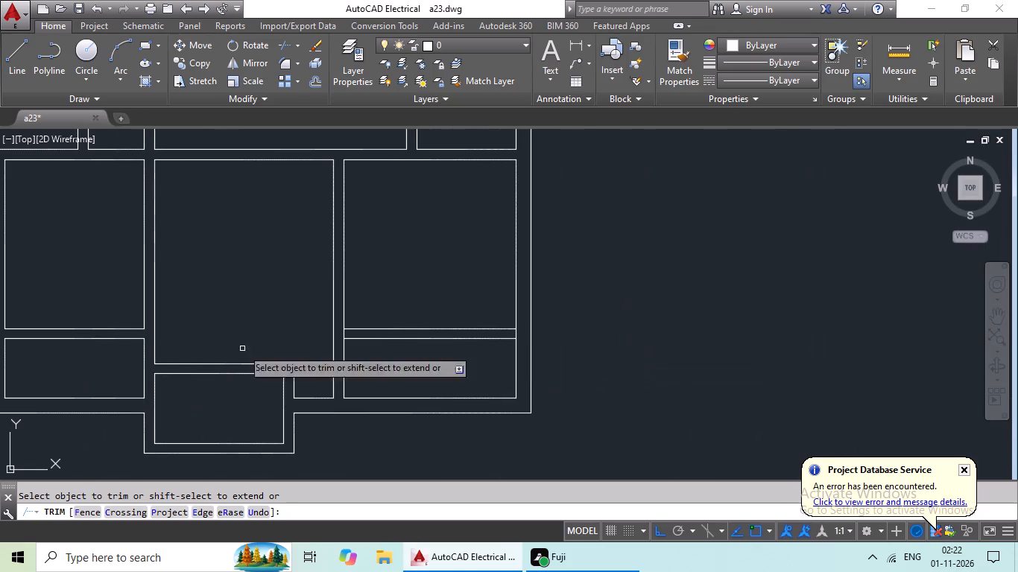
scroll(520, 343, "up", 5)
left_click_drag(524, 260, 358, 261)
left_click_drag(358, 261, 367, 263)
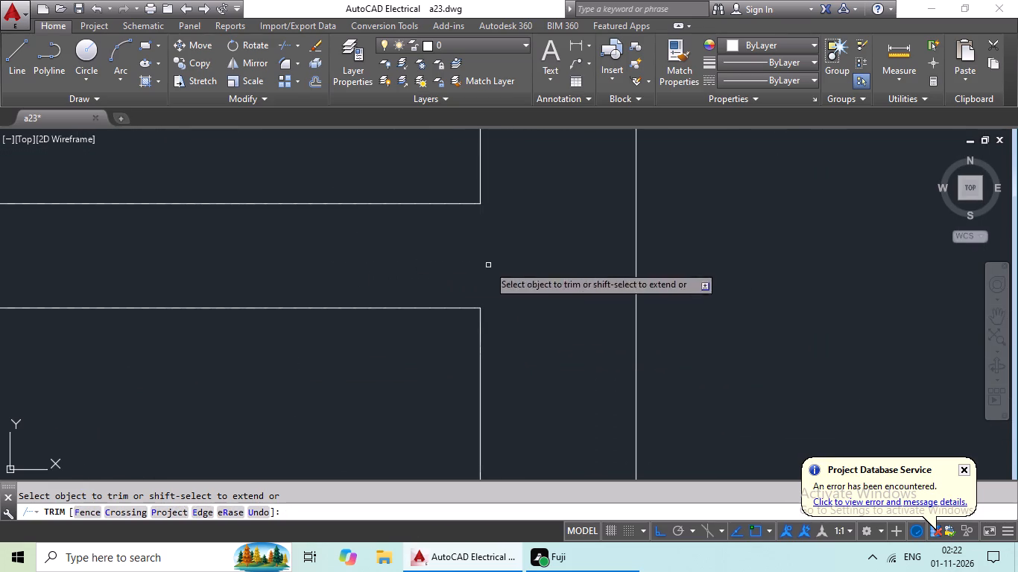
scroll(489, 265, "down", 3)
middle_click_drag(360, 311, 612, 313)
scroll(314, 263, "up", 4)
left_click_drag(356, 243, 171, 287)
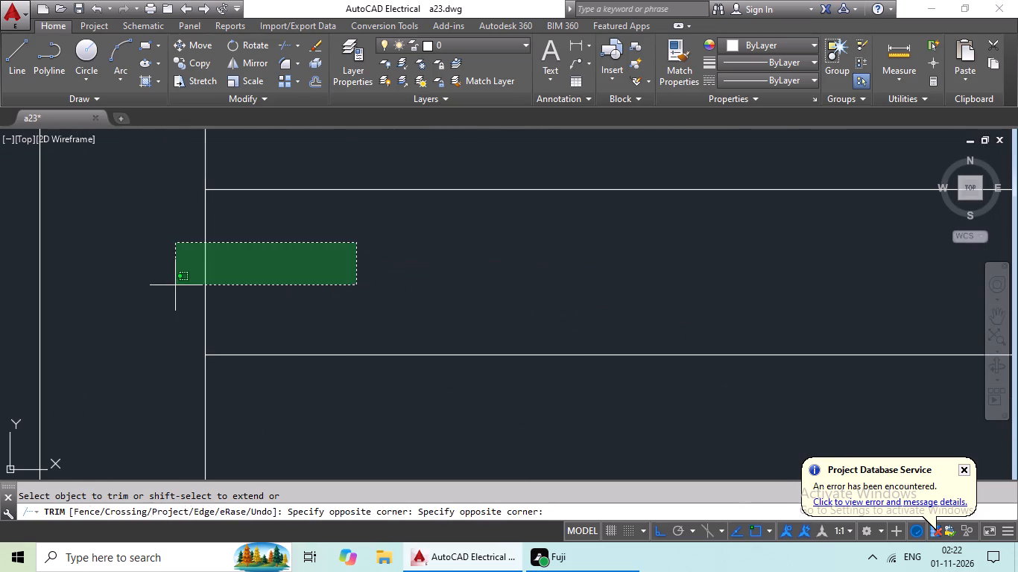
left_click(171, 288)
Trim the side wall faces between the two partition lines at both ends in the third northern room.
scroll(263, 281, "down", 5)
scroll(355, 220, "down", 4)
middle_click_drag(369, 224, 320, 427)
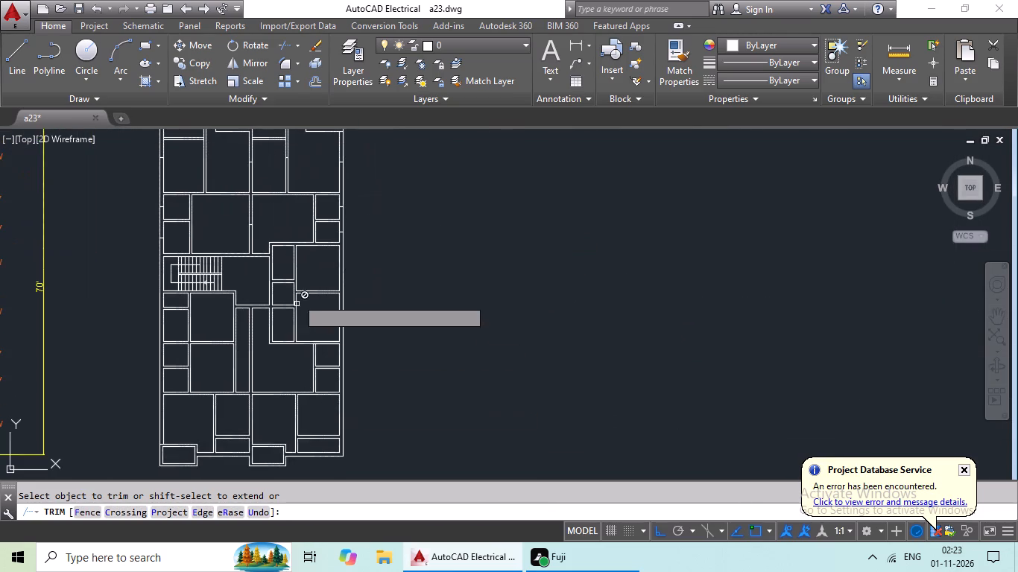
middle_click_drag(288, 259, 278, 337)
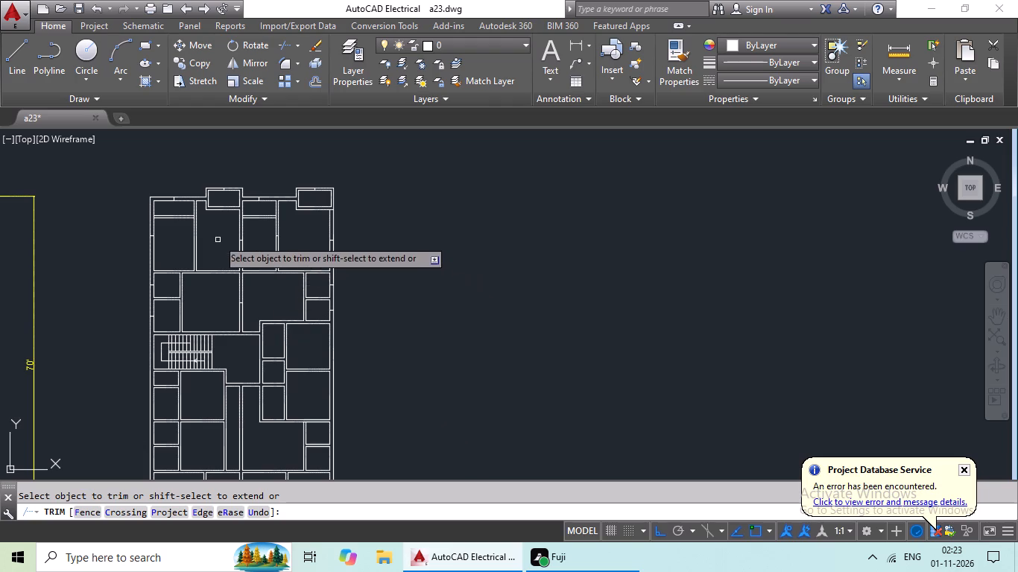
scroll(282, 206, "up", 4)
scroll(239, 260, "up", 4)
left_click_drag(257, 294, 164, 337)
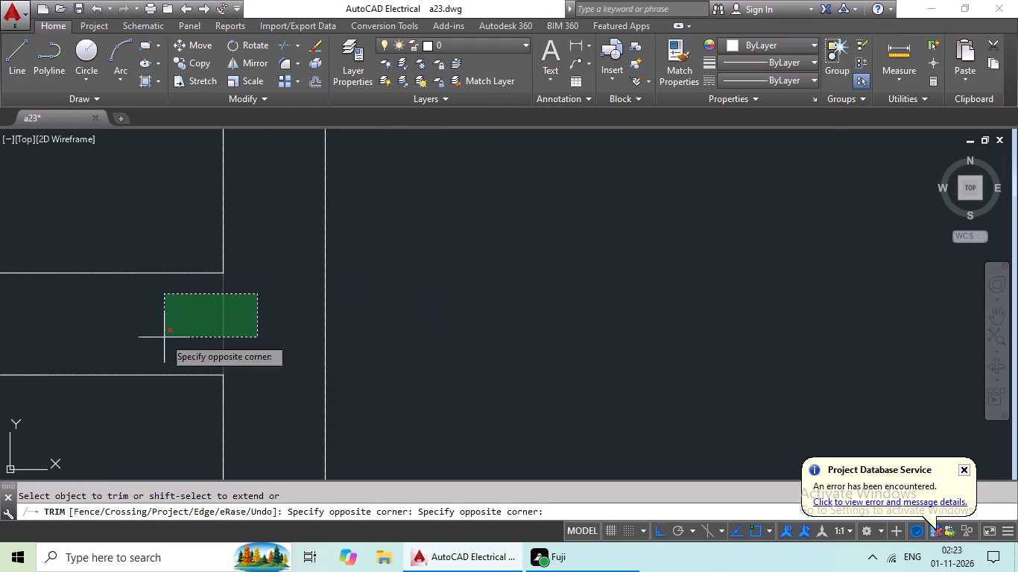
left_click_drag(164, 337, 180, 337)
scroll(255, 330, "down", 3)
middle_click_drag(138, 365, 578, 368)
scroll(352, 332, "up", 3)
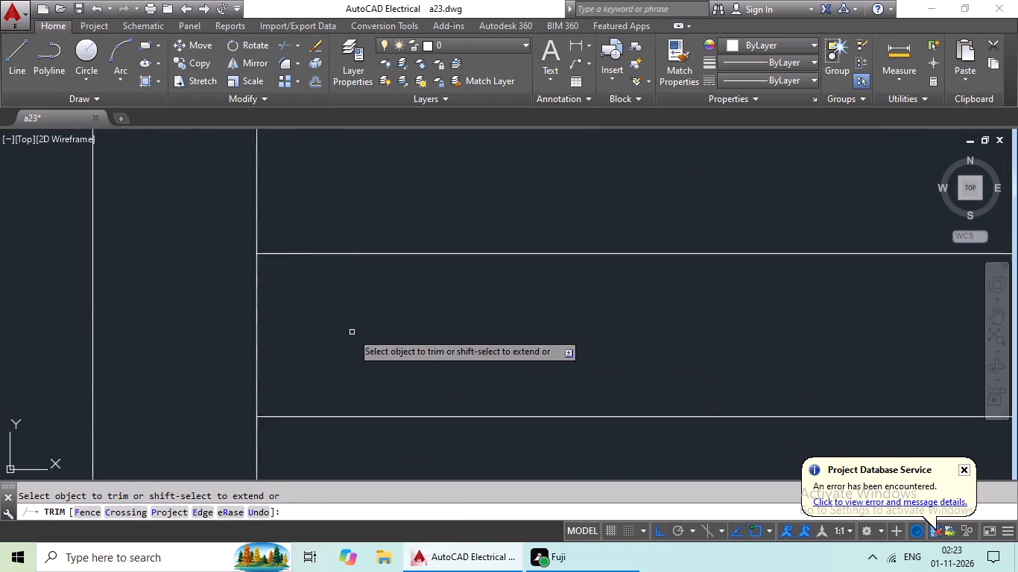
scroll(352, 332, "up", 2)
left_click_drag(304, 305, 106, 386)
left_click(129, 390)
Trim the side wall faces between the two partition lines at both ends in the first northern room.
scroll(222, 372, "down", 3)
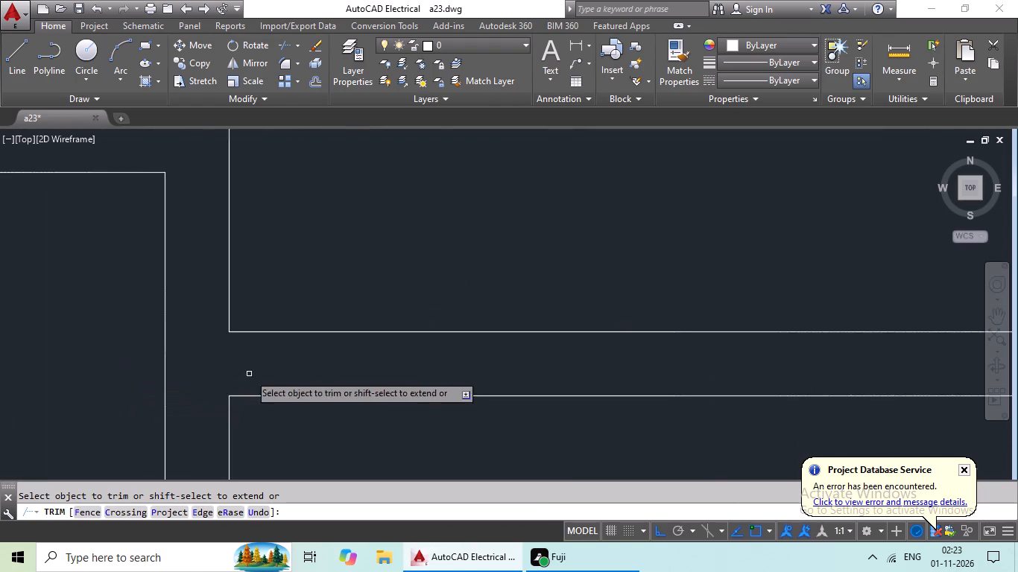
middle_click_drag(187, 394, 674, 365)
scroll(461, 407, "down", 3)
middle_click_drag(382, 428, 812, 388)
scroll(646, 349, "up", 2)
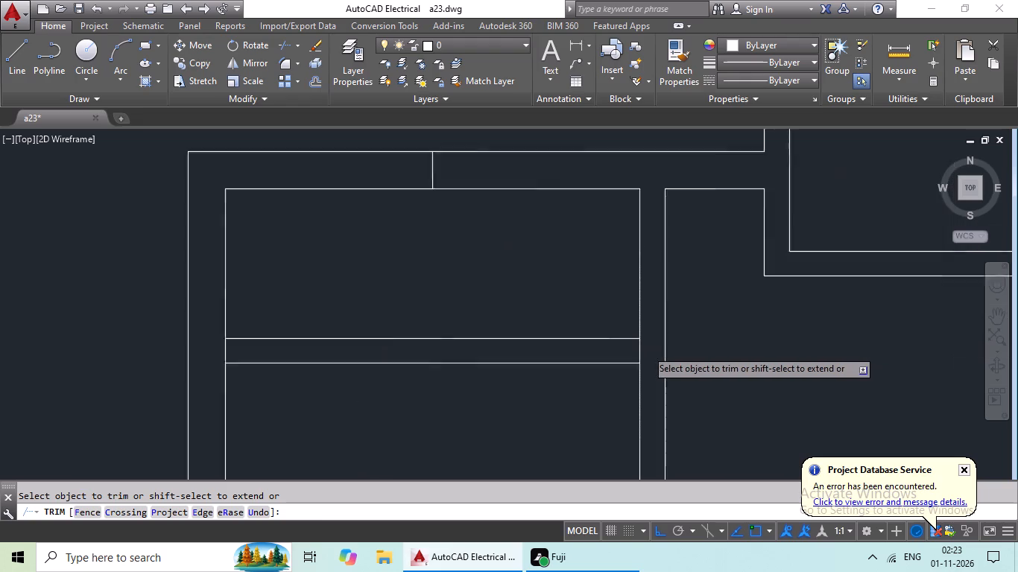
scroll(646, 349, "up", 2)
left_click_drag(654, 338, 544, 381)
left_click(544, 381)
scroll(633, 369, "down", 3)
middle_click_drag(348, 394, 465, 410)
middle_click_drag(660, 410, 671, 408)
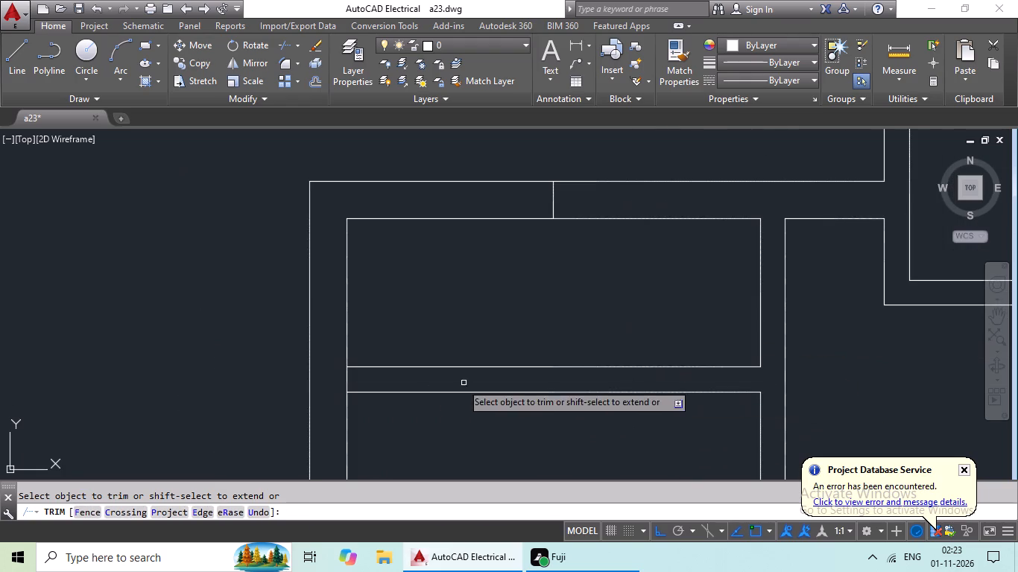
scroll(350, 369, "up", 3)
left_click_drag(442, 395, 306, 422)
left_click_drag(306, 422, 320, 421)
scroll(502, 366, "down", 3)
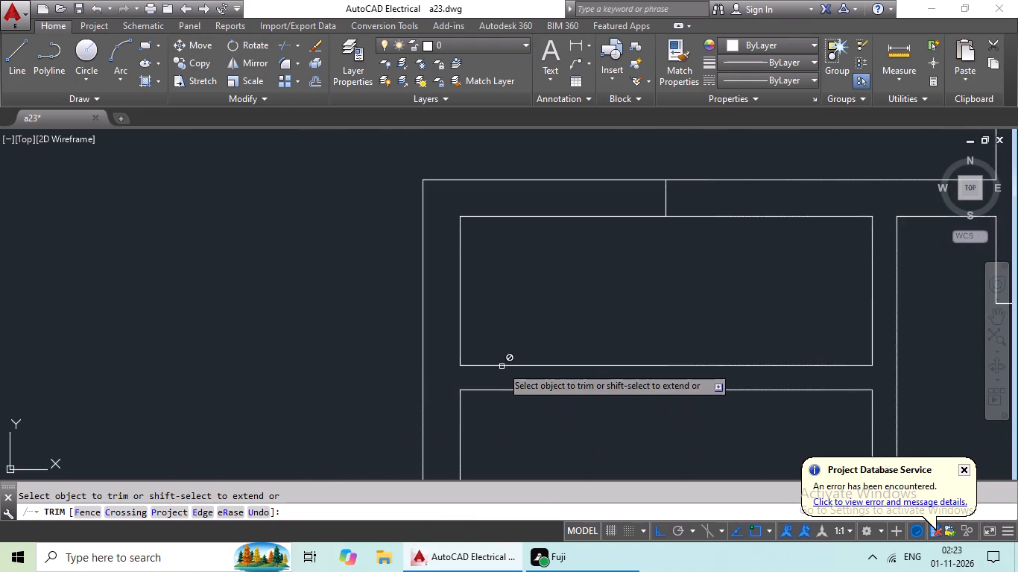
middle_click_drag(504, 370, 543, 251)
scroll(590, 295, "down", 2)
middle_click_drag(620, 321, 543, 273)
key("Escape")
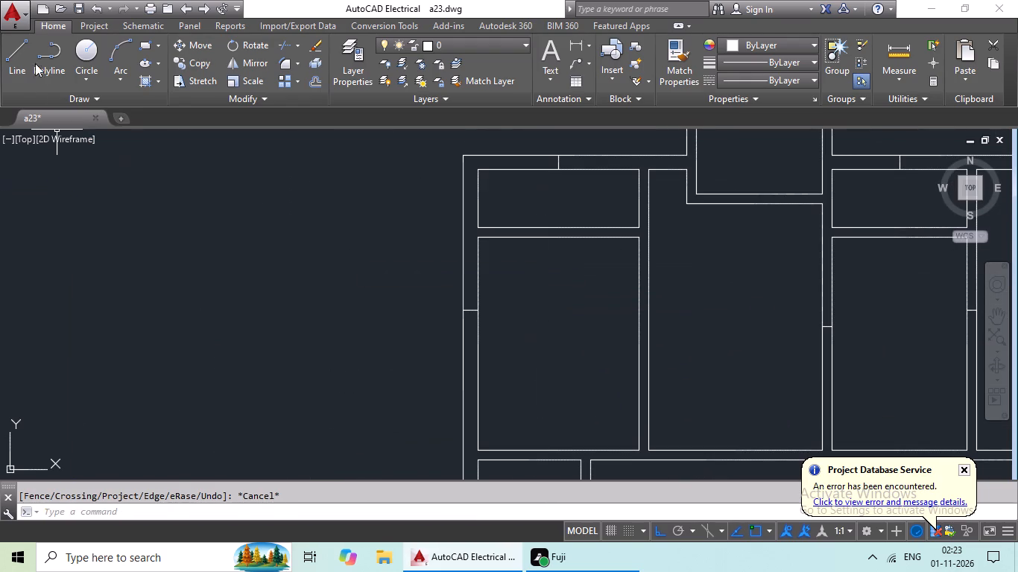
Draw a short line across the west outer wall at the midpoint of the staircase's inner wall face.
left_click(27, 60)
scroll(461, 232, "down", 2)
middle_click_drag(583, 296, 577, 235)
middle_click_drag(586, 294, 578, 250)
middle_click(487, 272)
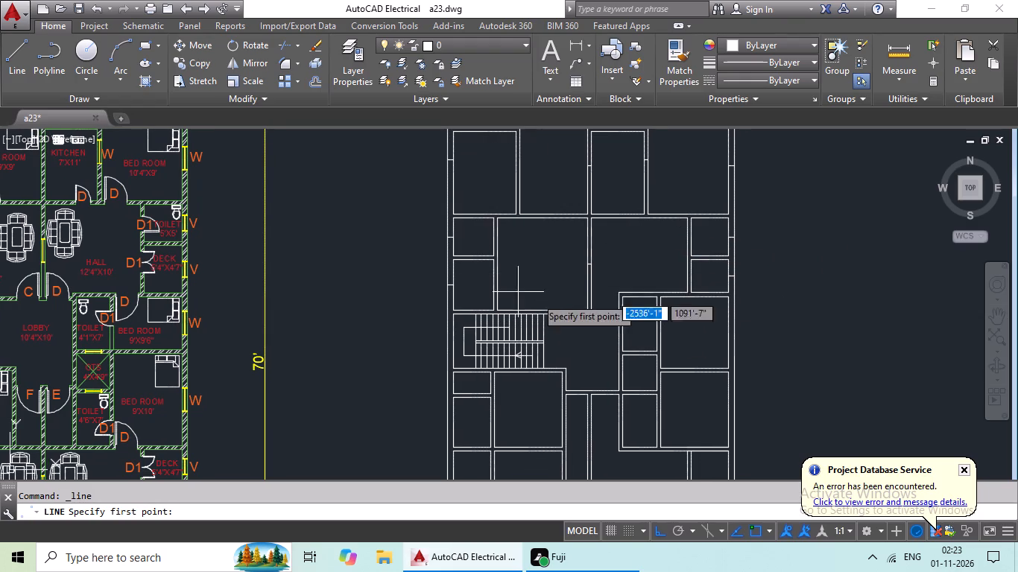
middle_click_drag(553, 279, 543, 207)
scroll(433, 270, "up", 2)
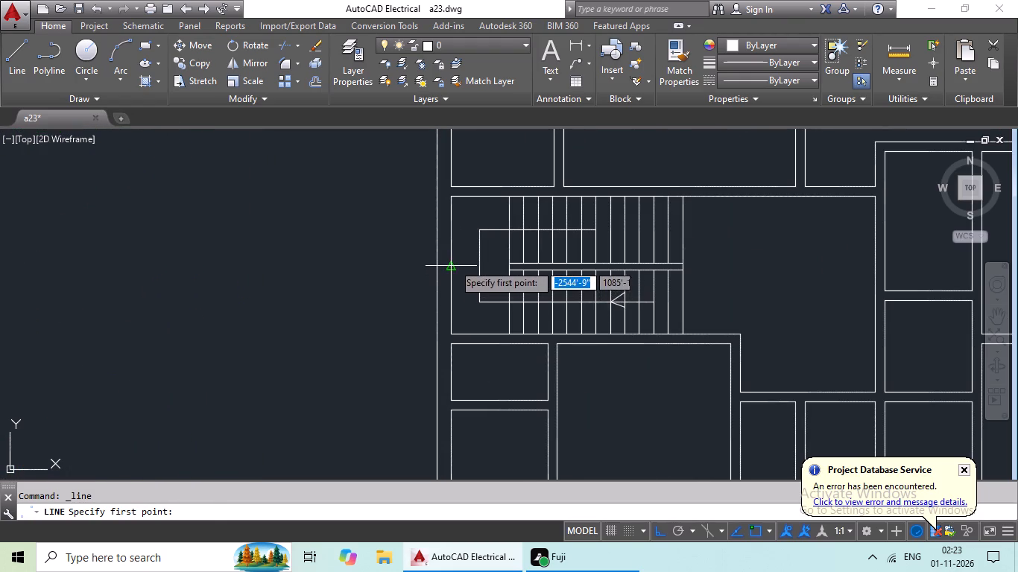
left_click_drag(453, 264, 445, 264)
left_click(438, 264)
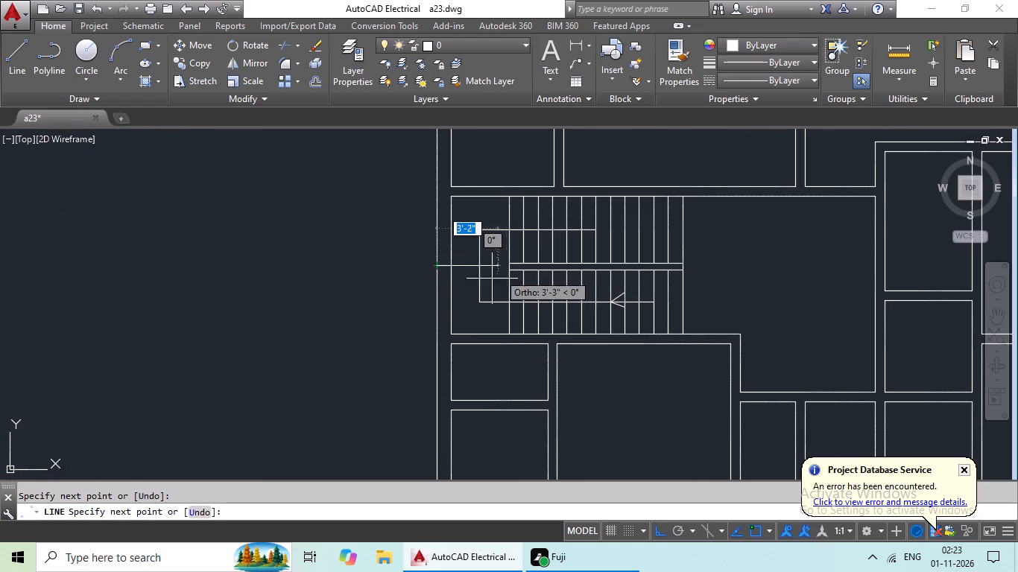
key("Escape")
Draw a midpoint line across the wall between the small duct room east of the lobby and the toilet north of it.
left_click(22, 67)
scroll(292, 188, "down", 2)
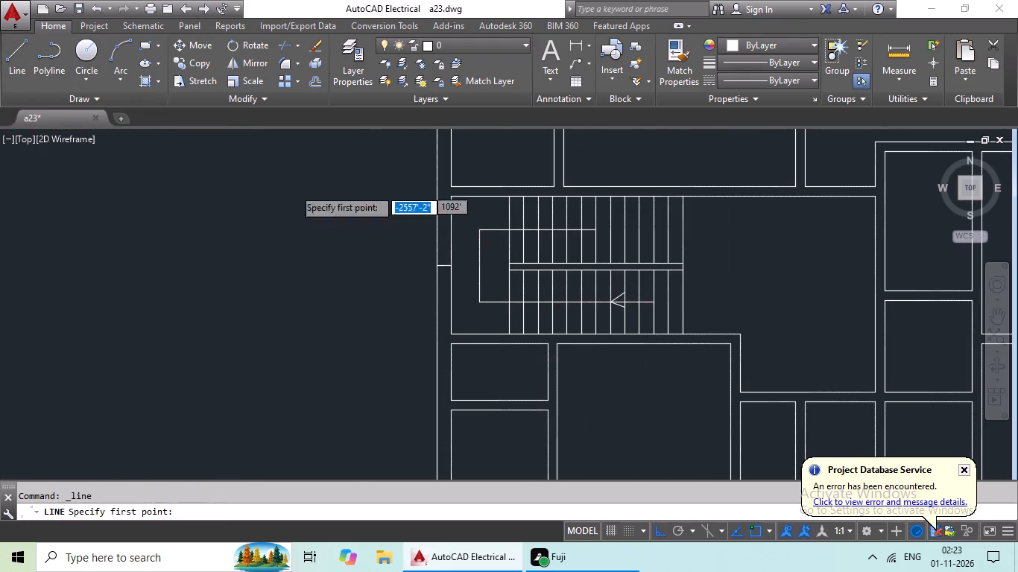
middle_click_drag(306, 227, 199, 213)
middle_click_drag(518, 205, 478, 264)
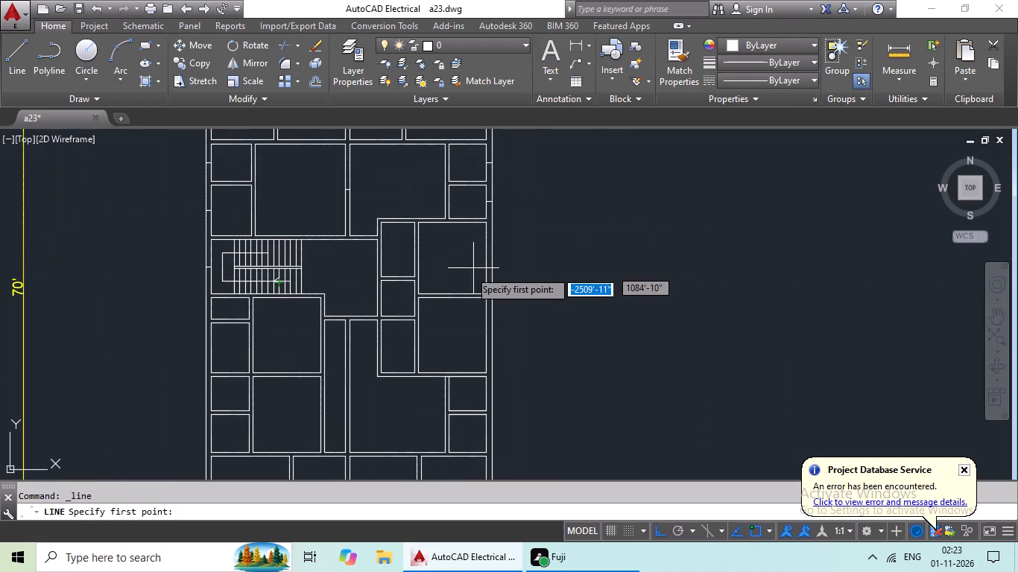
scroll(449, 279, "up", 3)
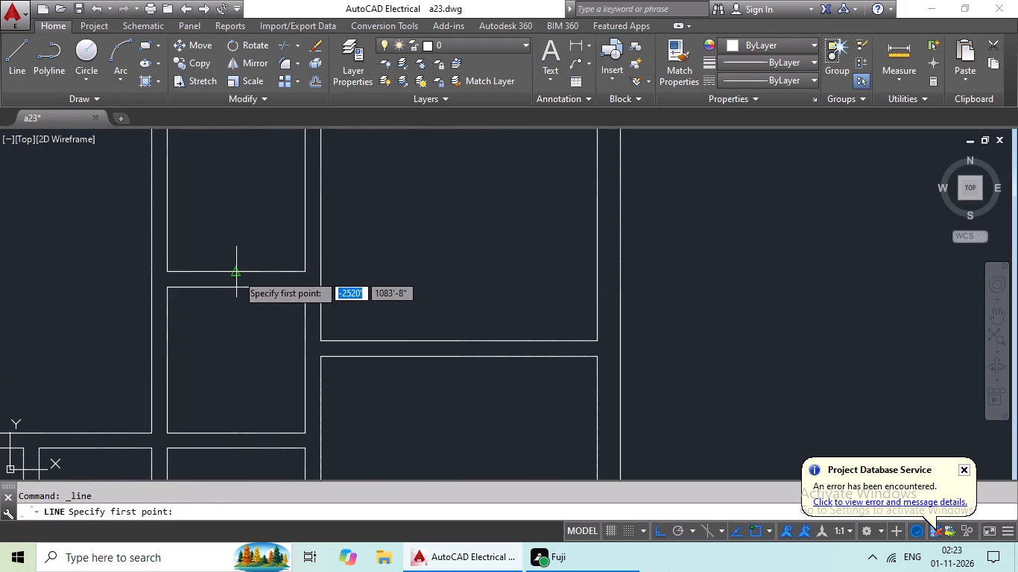
left_click(237, 273)
left_click(234, 288)
key("Escape")
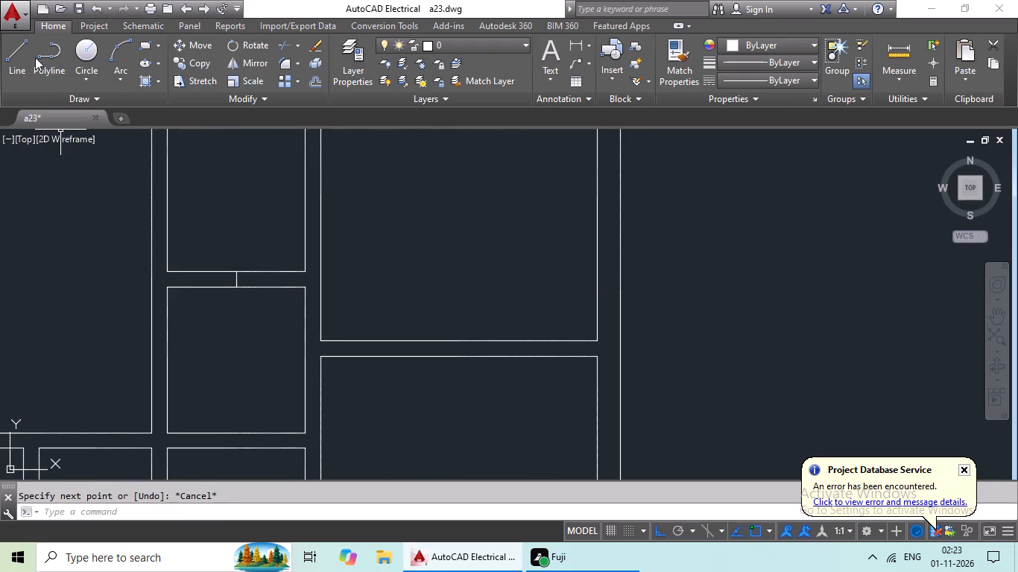
Draw a midpoint line across the east outer wall of the bedroom beside the toilet north of the duct.
left_click(22, 57)
middle_click_drag(390, 281, 346, 308)
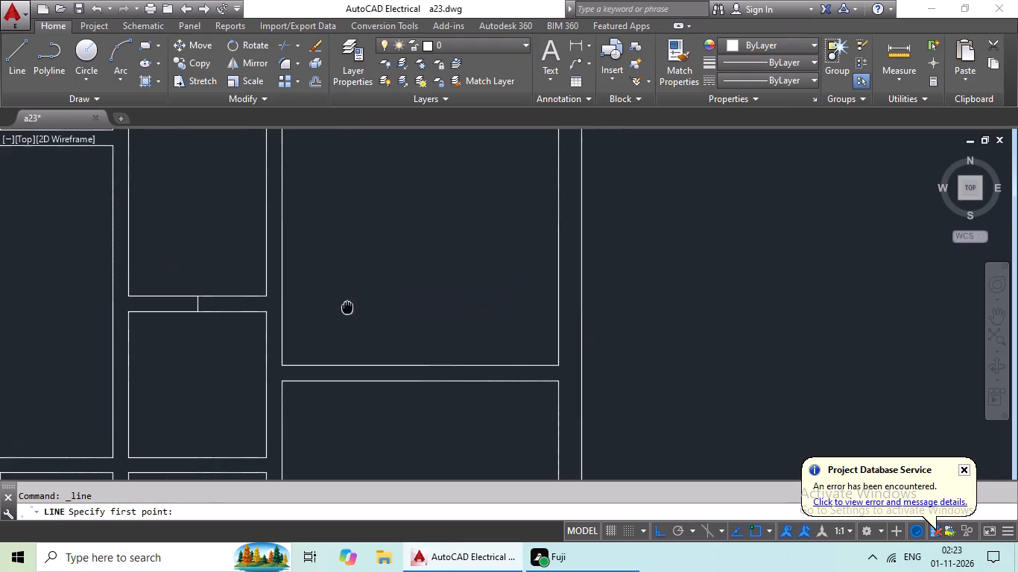
middle_click_drag(346, 308, 345, 309)
middle_click_drag(525, 232, 461, 391)
middle_click_drag(481, 363, 483, 296)
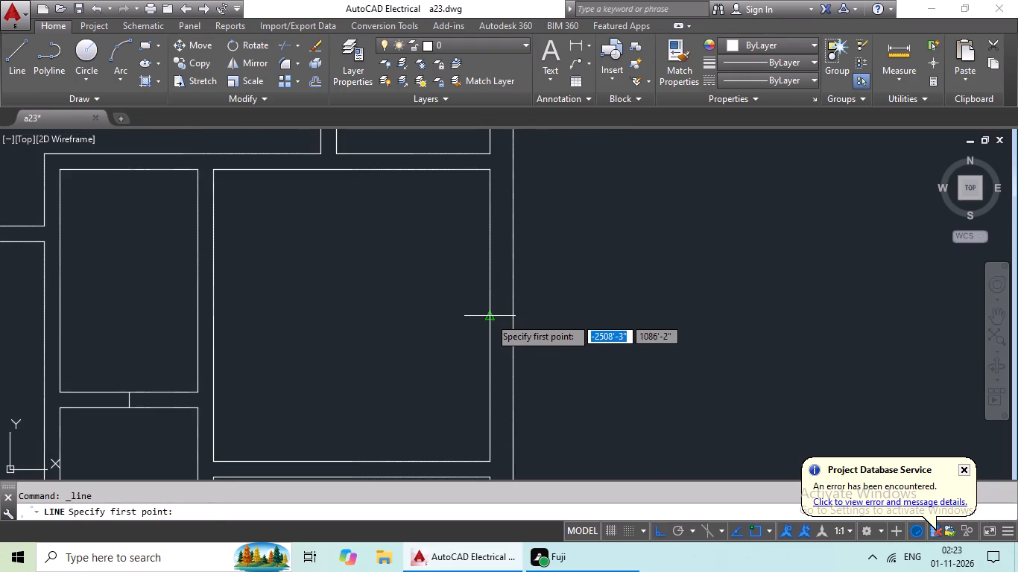
left_click(490, 317)
left_click(515, 317)
key("Escape")
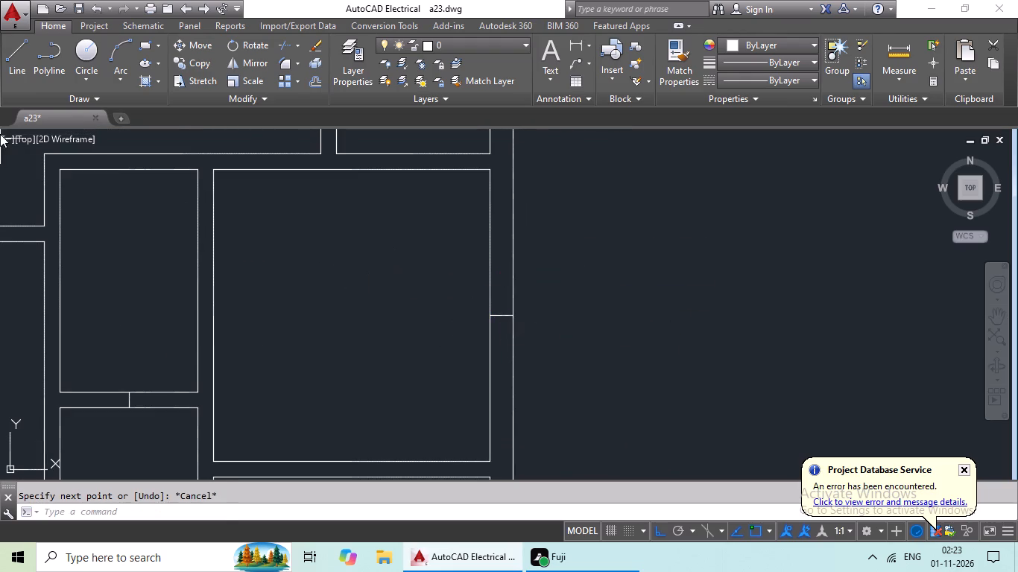
Draw a midpoint line across the wall between the duct room and the toilet south of it.
left_click(15, 67)
middle_click_drag(431, 332, 438, 305)
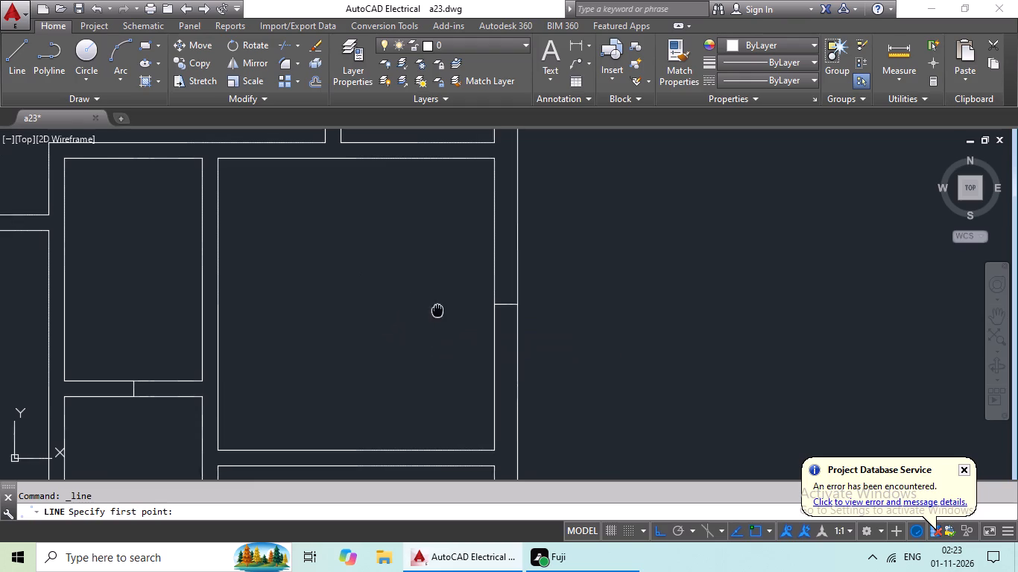
middle_click_drag(438, 305, 461, 237)
middle_click_drag(455, 305, 522, 224)
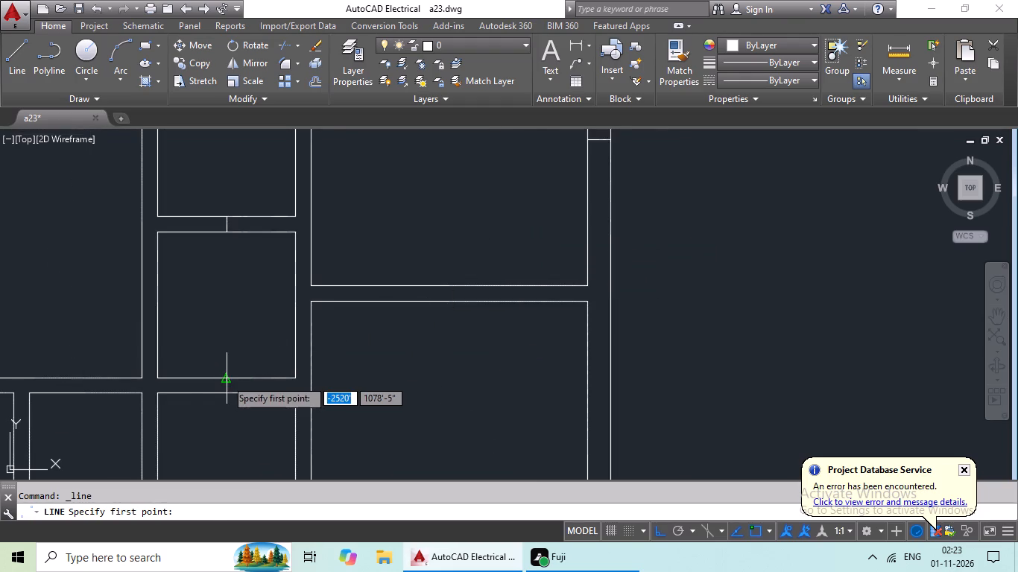
left_click(225, 379)
left_click(223, 394)
key("Escape")
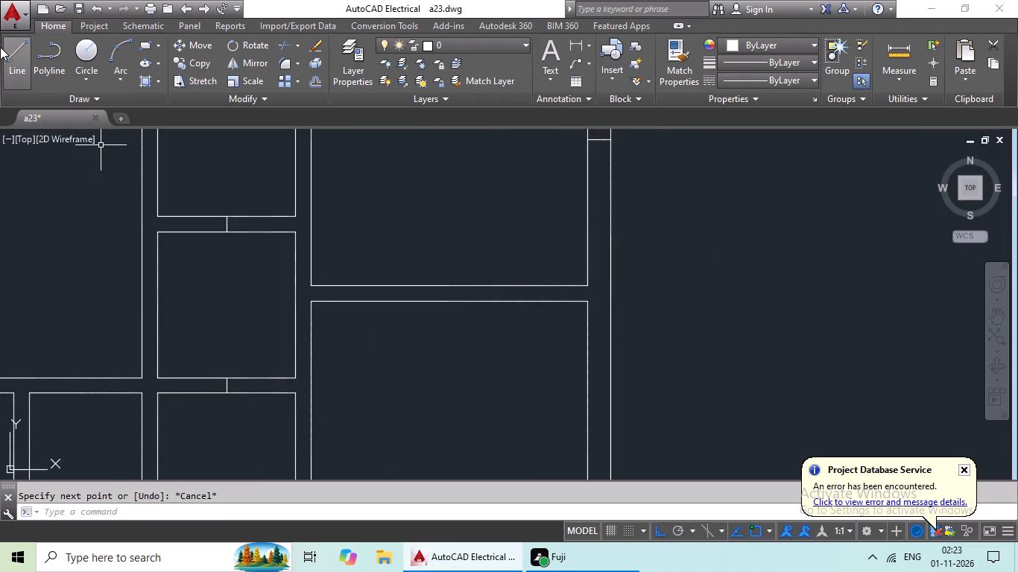
Draw two crossing diagonal lines between the opposite inner corners of the duct room.
left_click(15, 56)
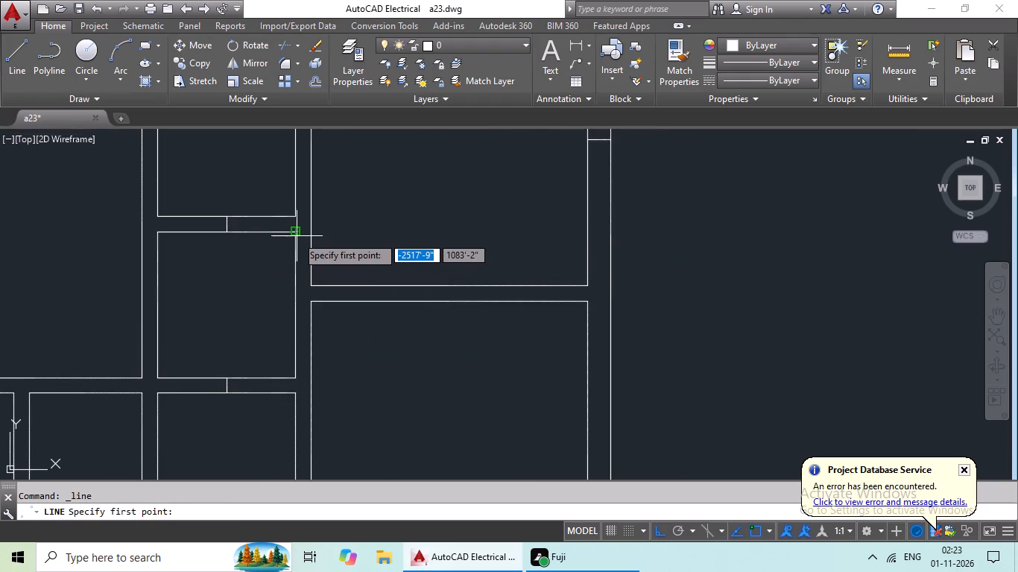
left_click_drag(293, 235, 286, 241)
left_click_drag(157, 376, 164, 371)
key("Escape")
left_click(15, 69)
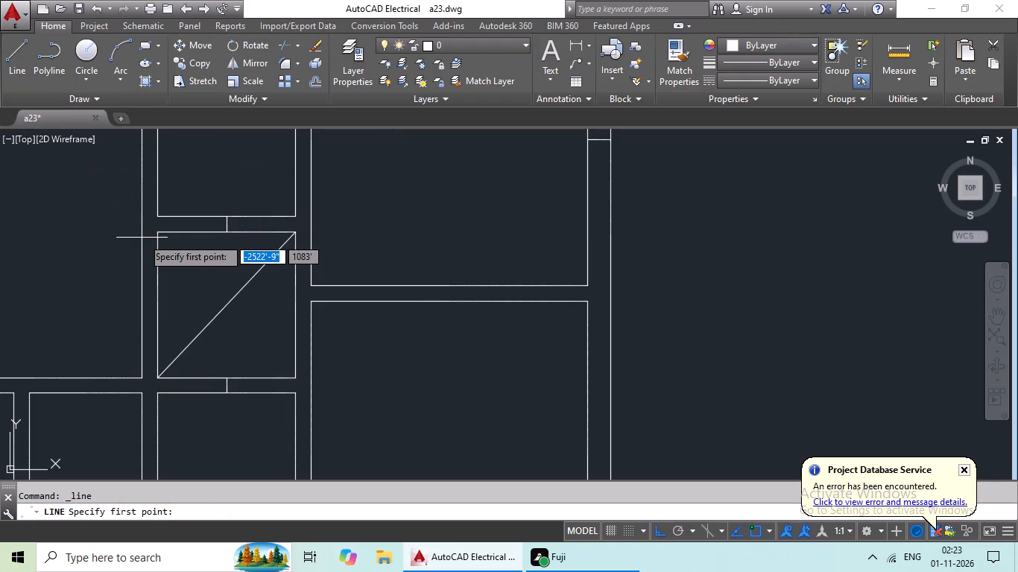
left_click(157, 232)
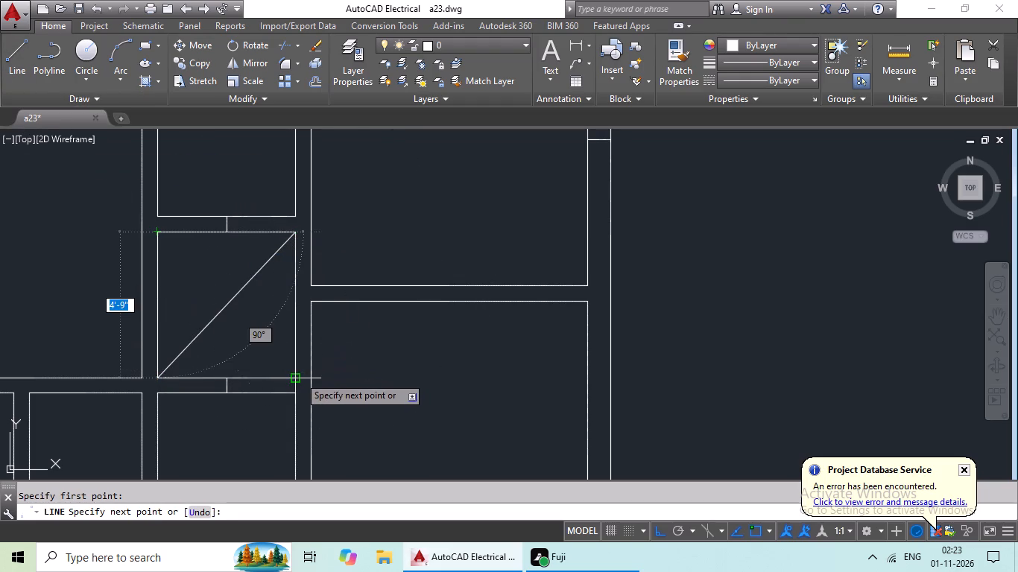
left_click(294, 378)
key("Escape")
Draw a midpoint line across the east outer wall of the bedroom southeast of the crossed duct.
scroll(399, 371, "down", 1)
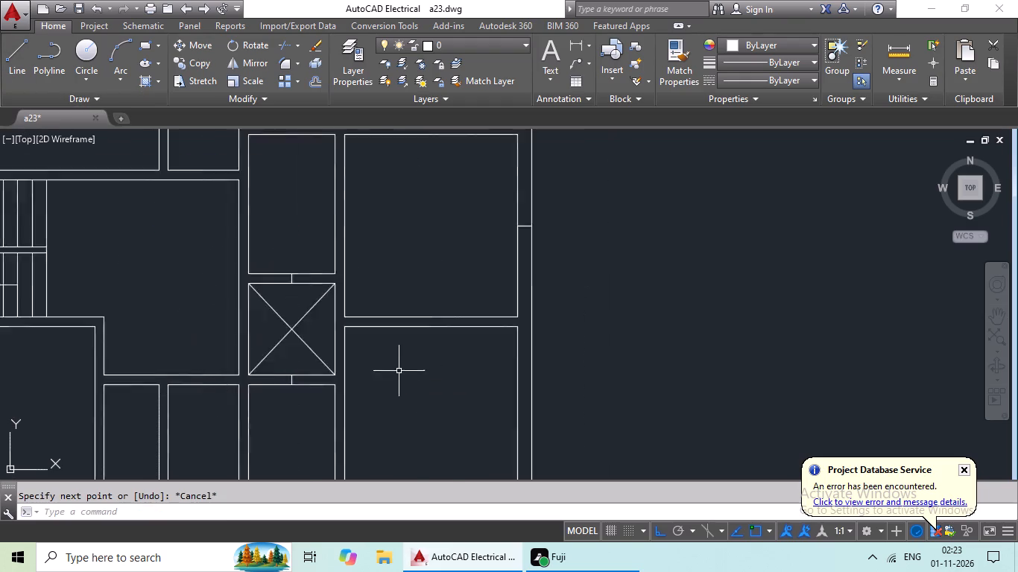
scroll(399, 371, "down", 2)
left_click(20, 66)
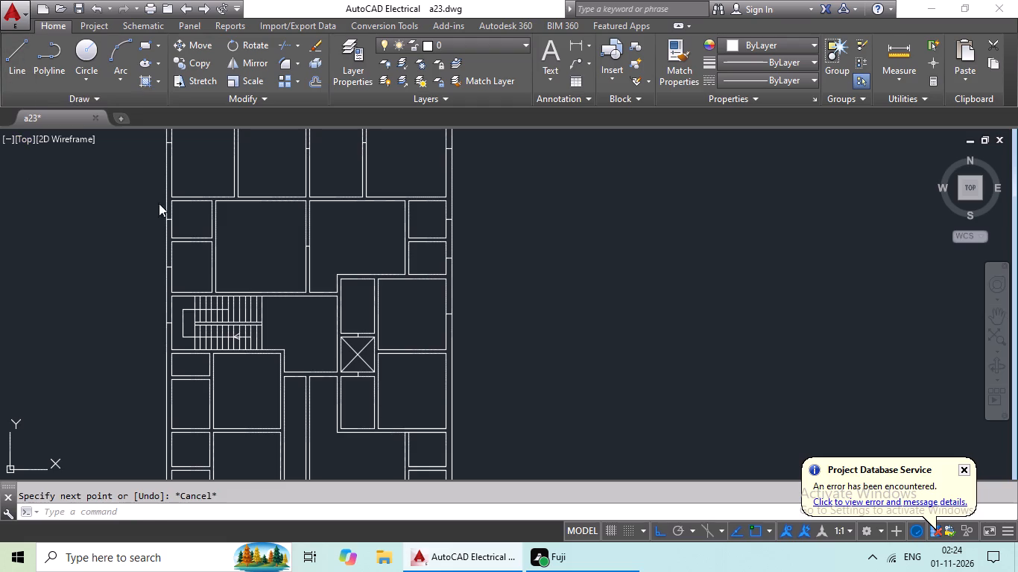
middle_click_drag(329, 360, 355, 298)
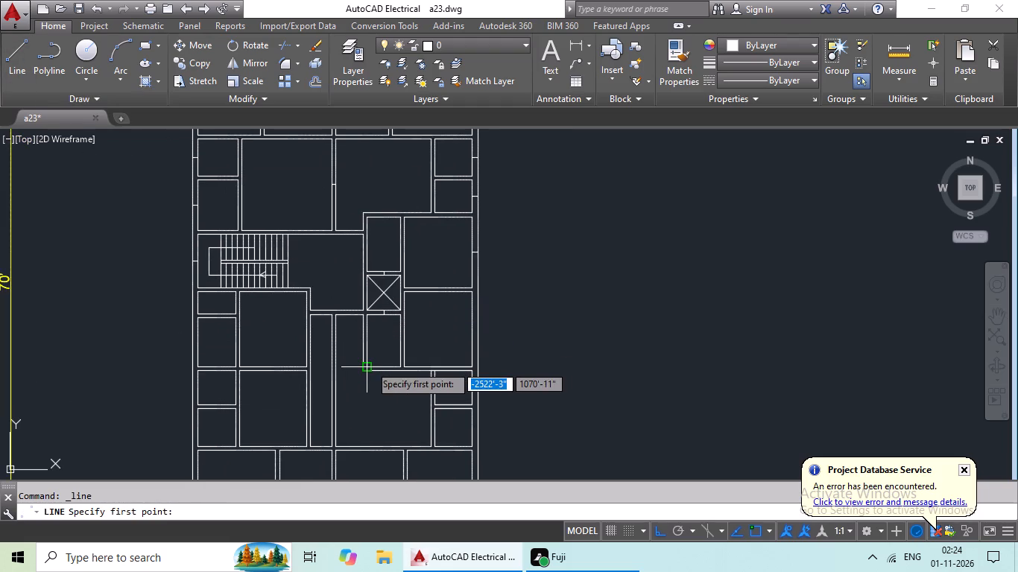
scroll(465, 331, "up", 1)
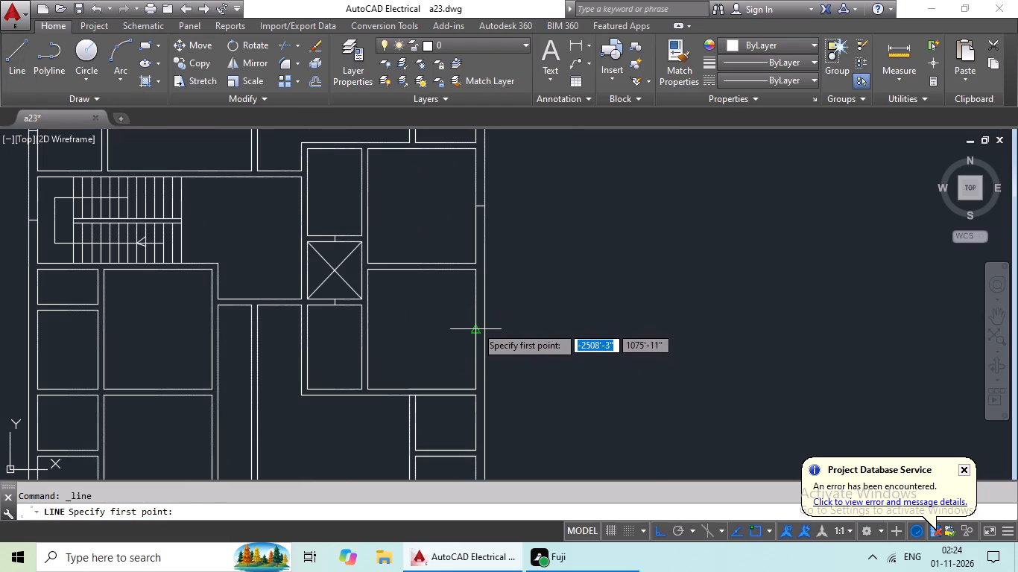
left_click(476, 327)
left_click(488, 325)
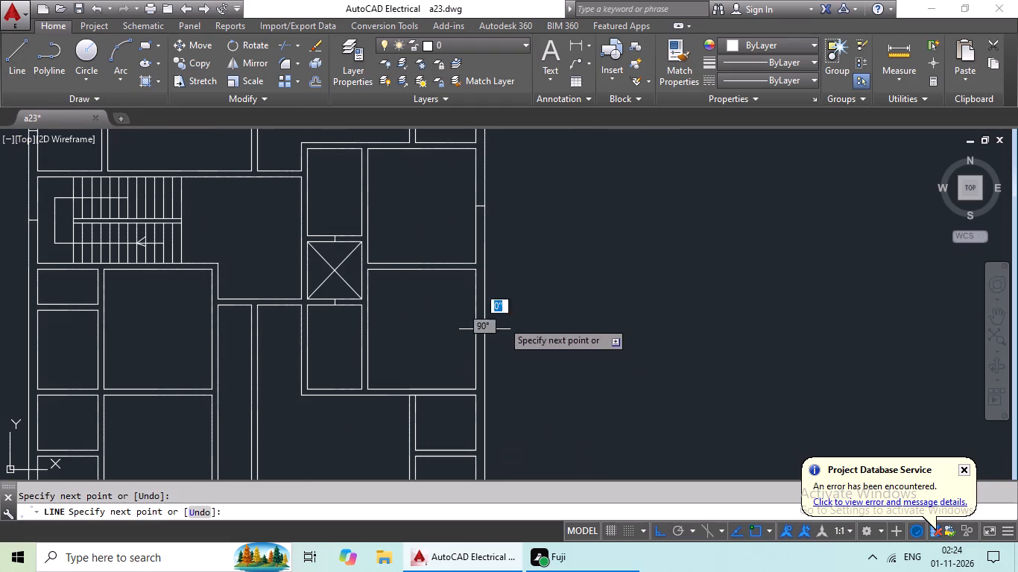
key("Escape")
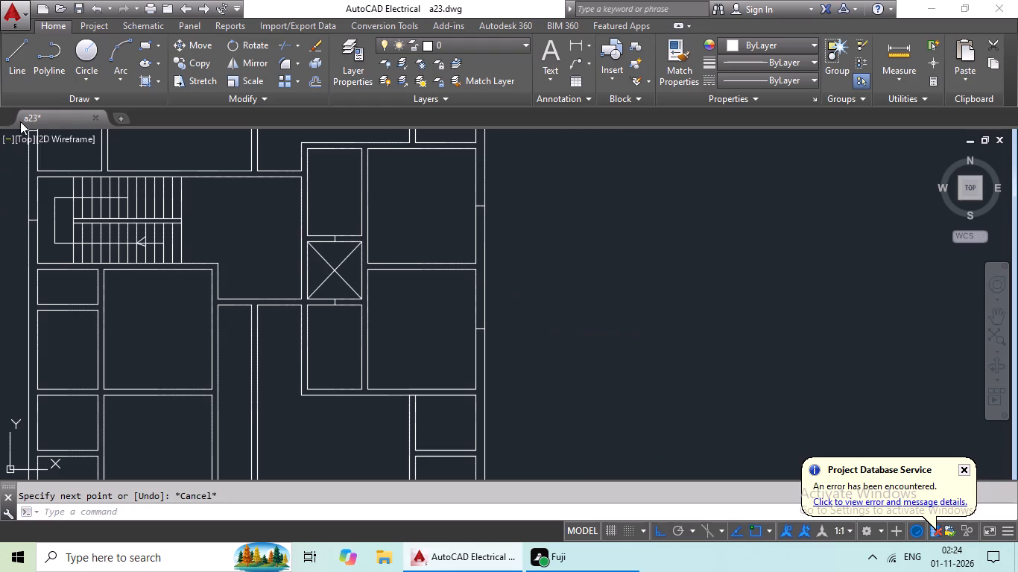
Draw a line across the wall between the staircase and the room south of it, at the room's north wall midpoint.
left_click(16, 61)
middle_click_drag(127, 314, 203, 314)
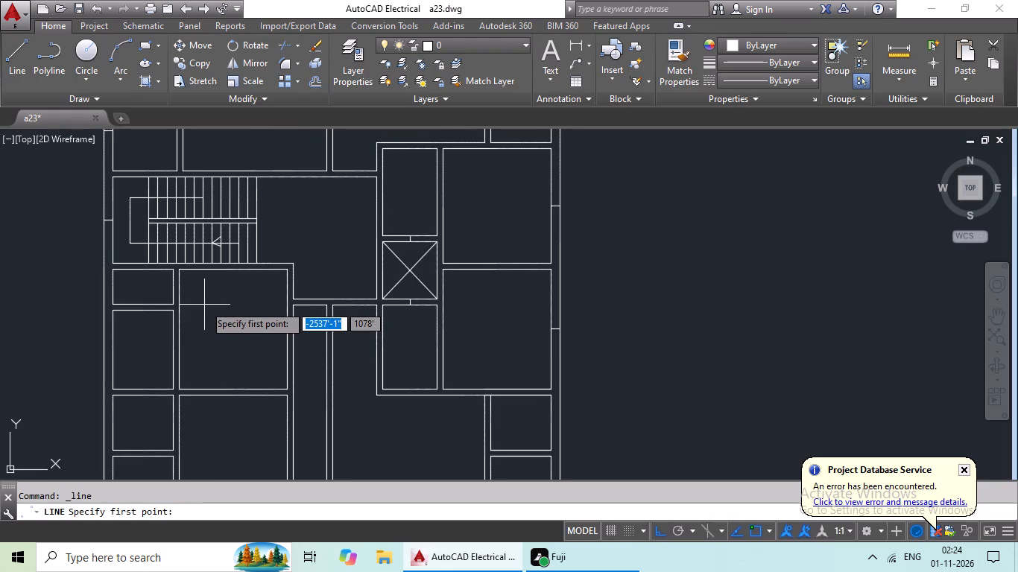
scroll(217, 282, "up", 2)
scroll(221, 286, "down", 2)
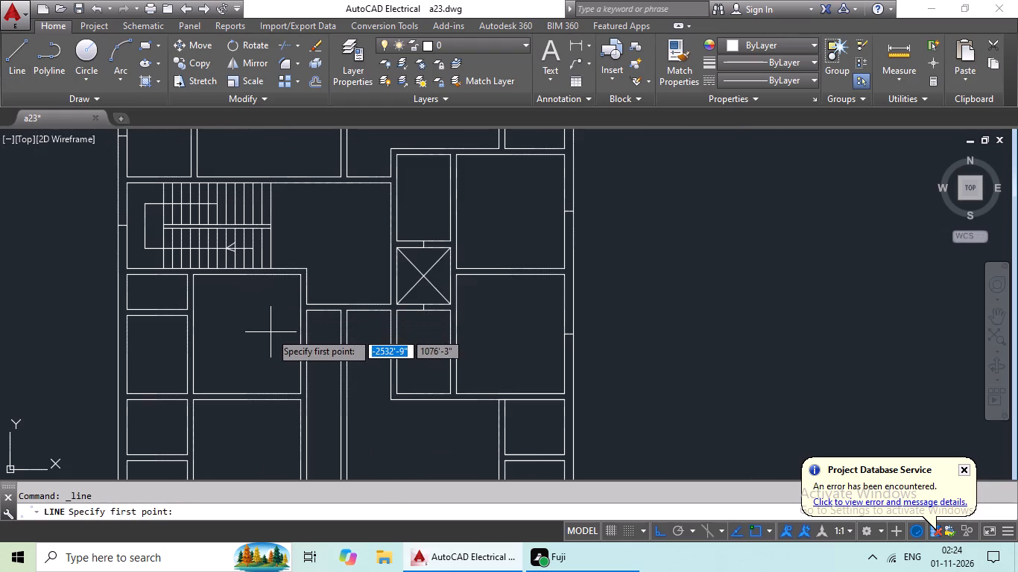
left_click(244, 275)
scroll(242, 267, "up", 4)
left_click(267, 279)
key("Escape")
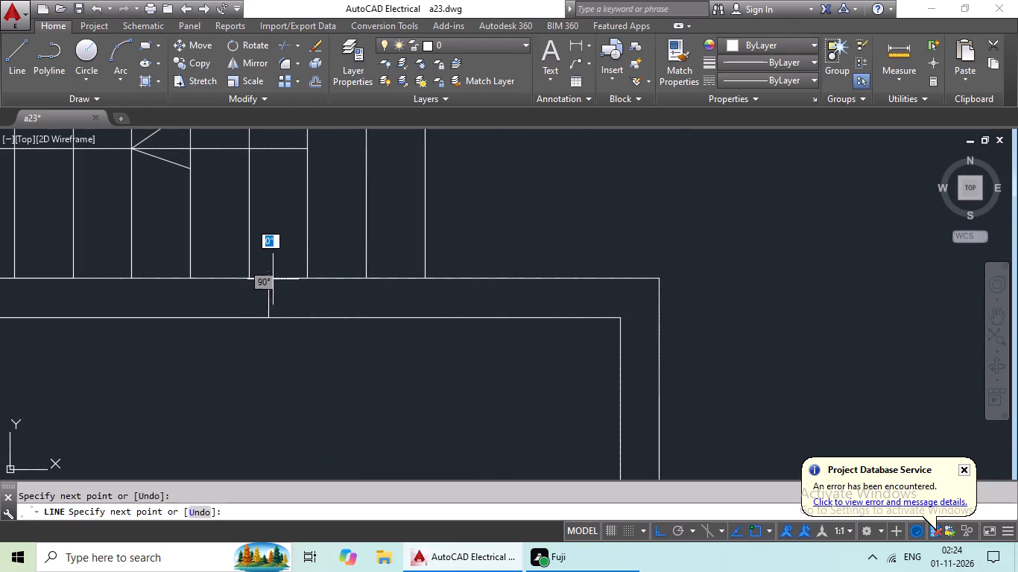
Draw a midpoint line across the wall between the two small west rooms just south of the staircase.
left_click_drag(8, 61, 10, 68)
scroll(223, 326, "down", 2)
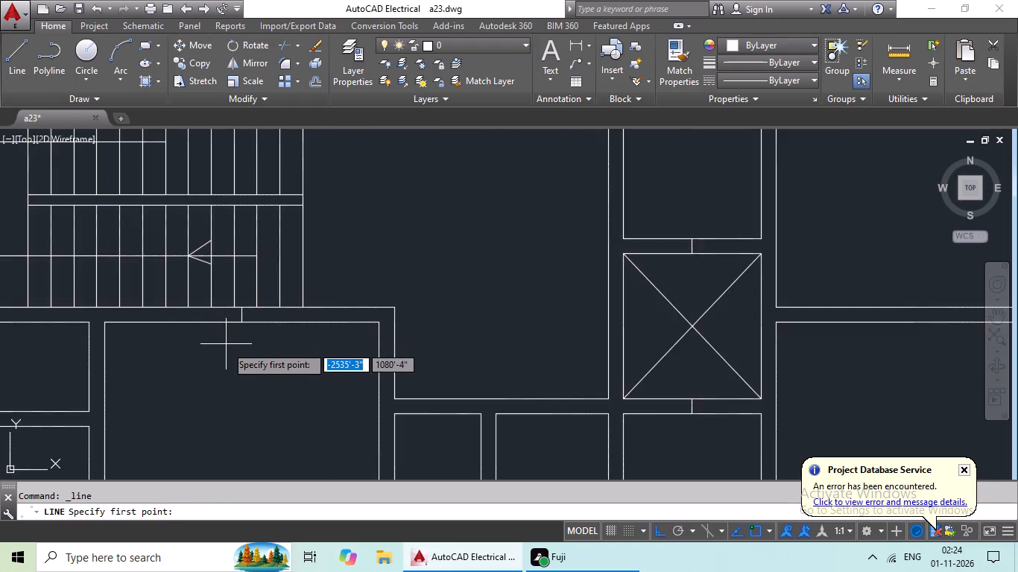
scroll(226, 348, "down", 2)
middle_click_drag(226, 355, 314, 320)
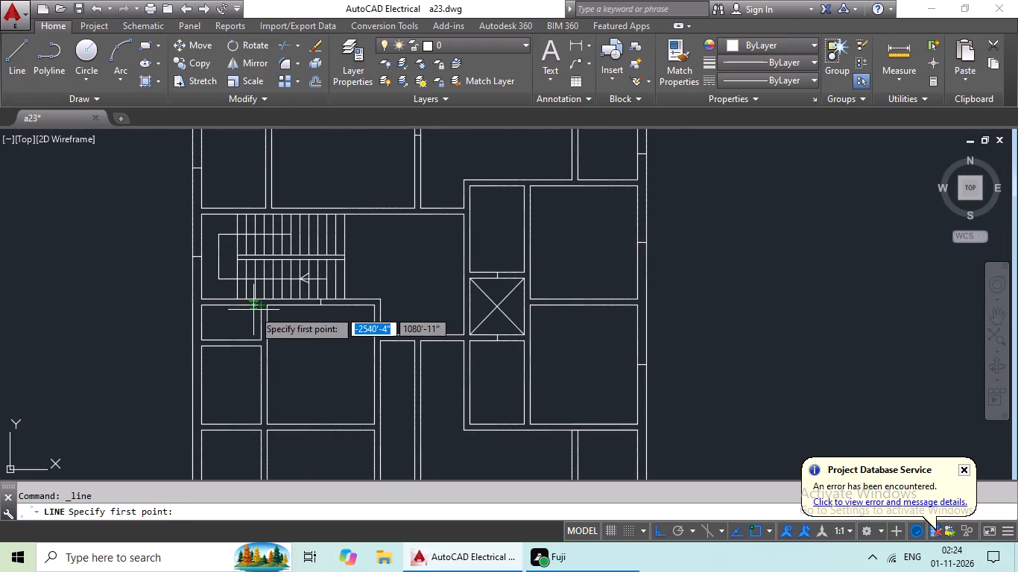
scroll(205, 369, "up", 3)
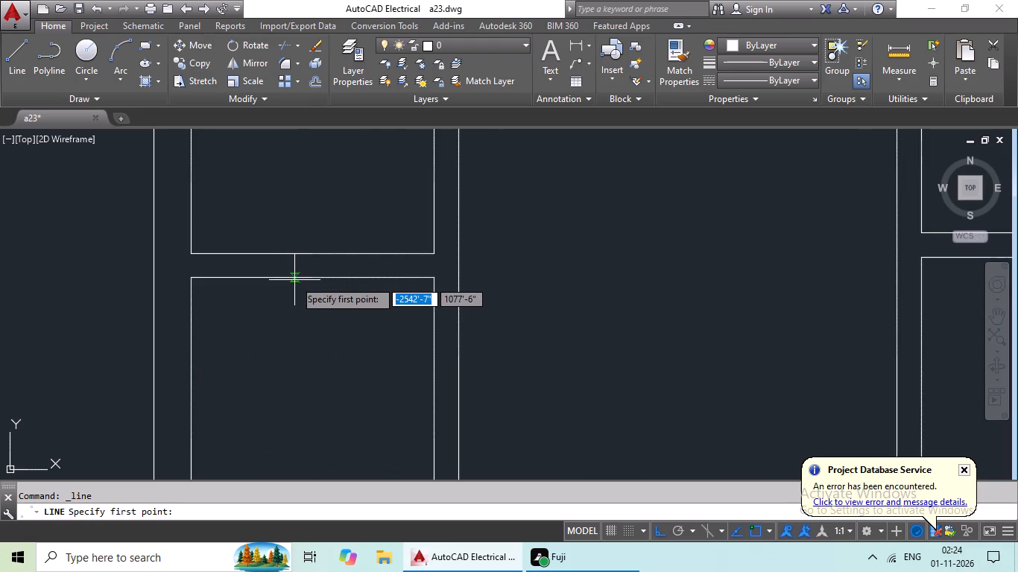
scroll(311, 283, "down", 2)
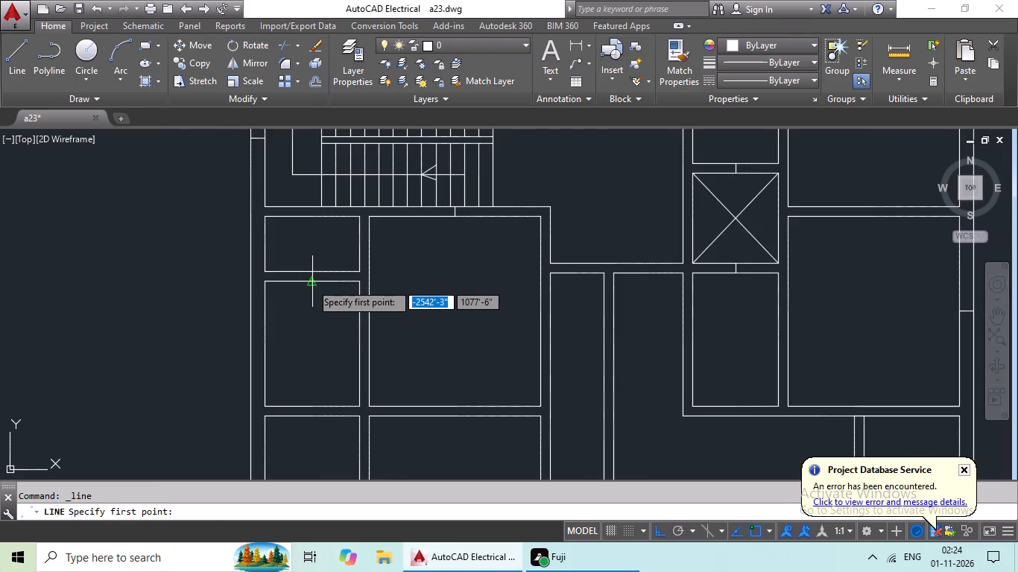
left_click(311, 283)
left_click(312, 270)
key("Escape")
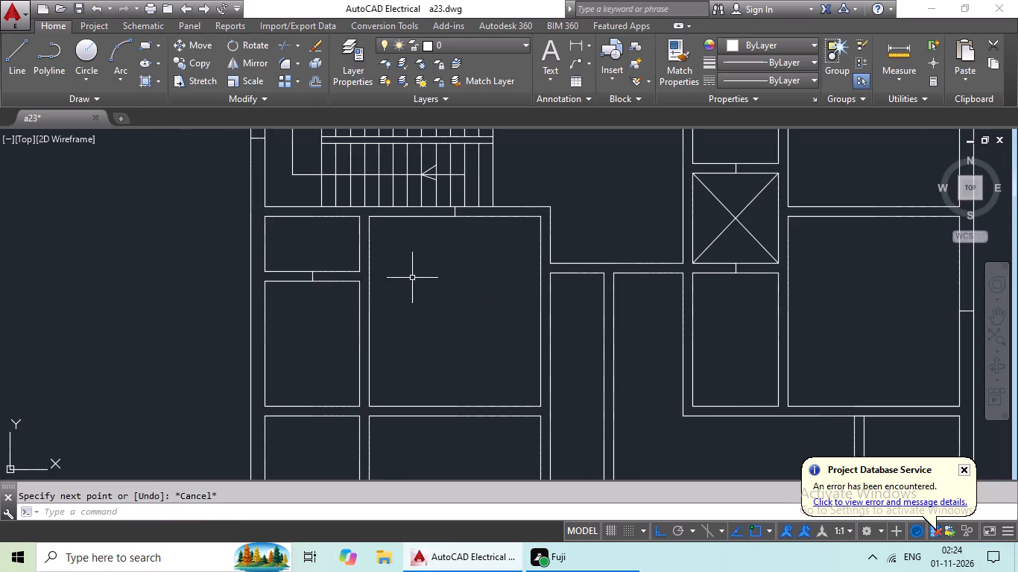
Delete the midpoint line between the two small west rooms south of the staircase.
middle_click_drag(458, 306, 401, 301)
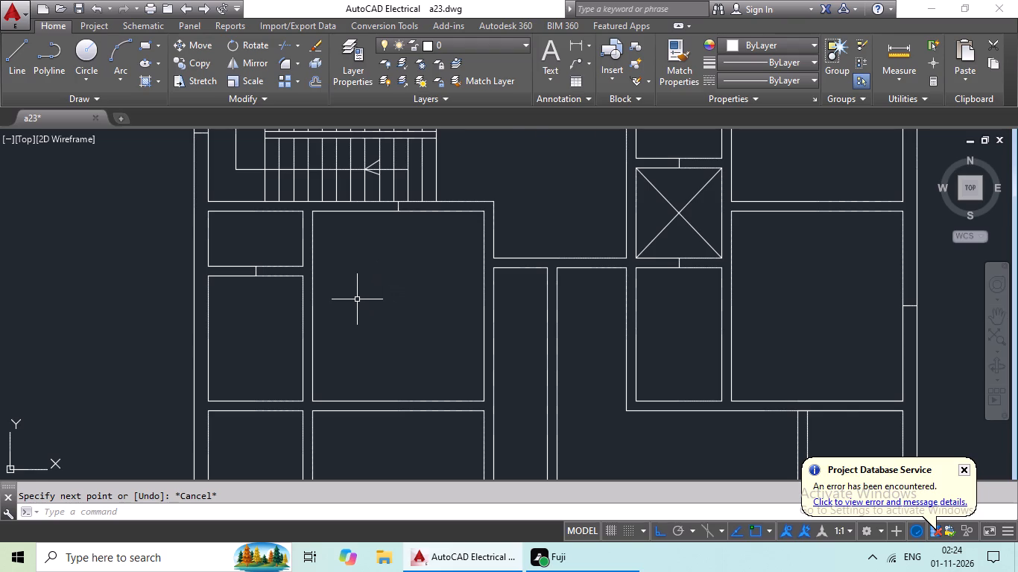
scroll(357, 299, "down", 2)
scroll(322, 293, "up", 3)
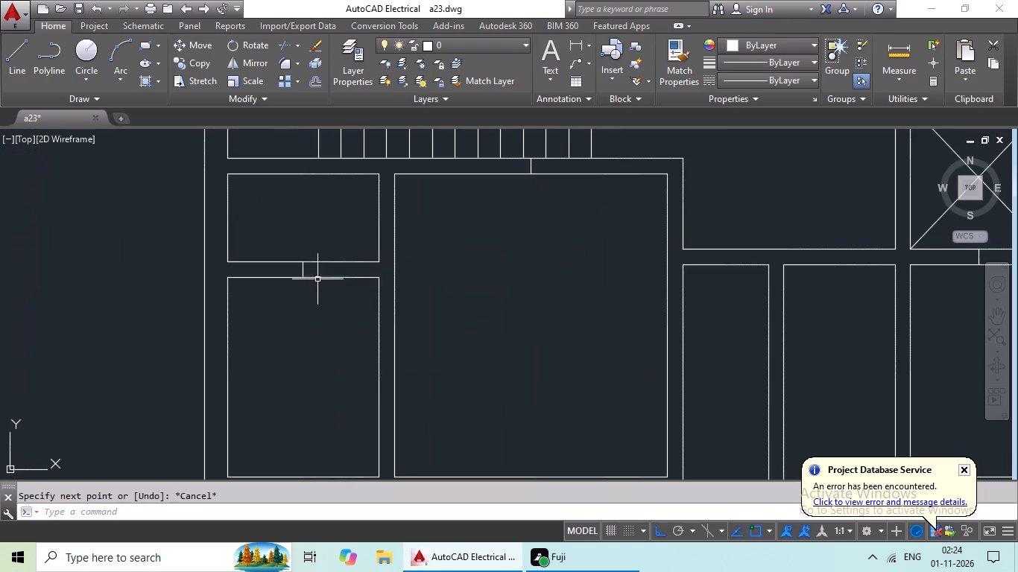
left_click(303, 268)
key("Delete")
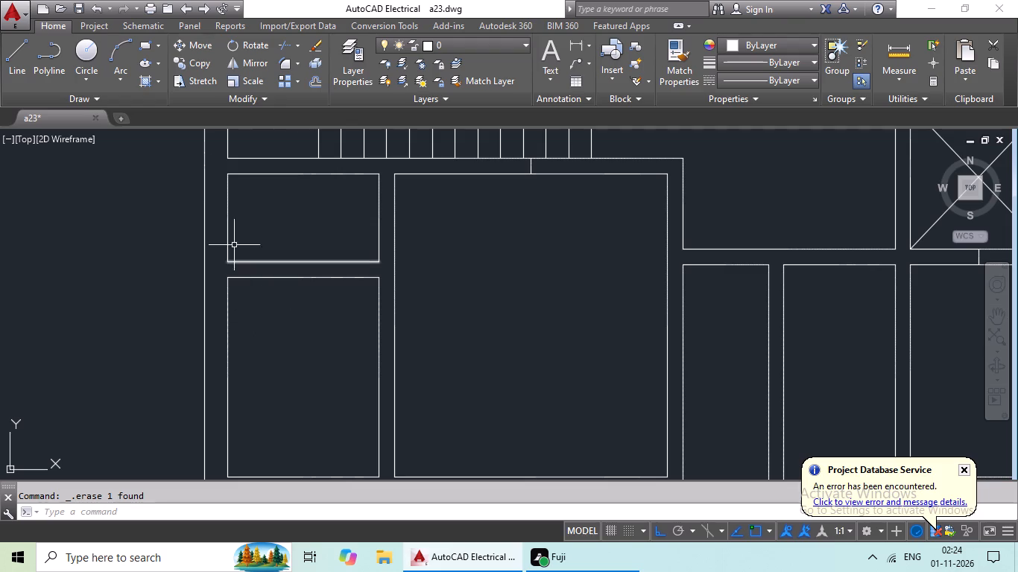
Draw a midpoint line across the west outer wall of the small room just south of the staircase.
left_click_drag(22, 64, 22, 71)
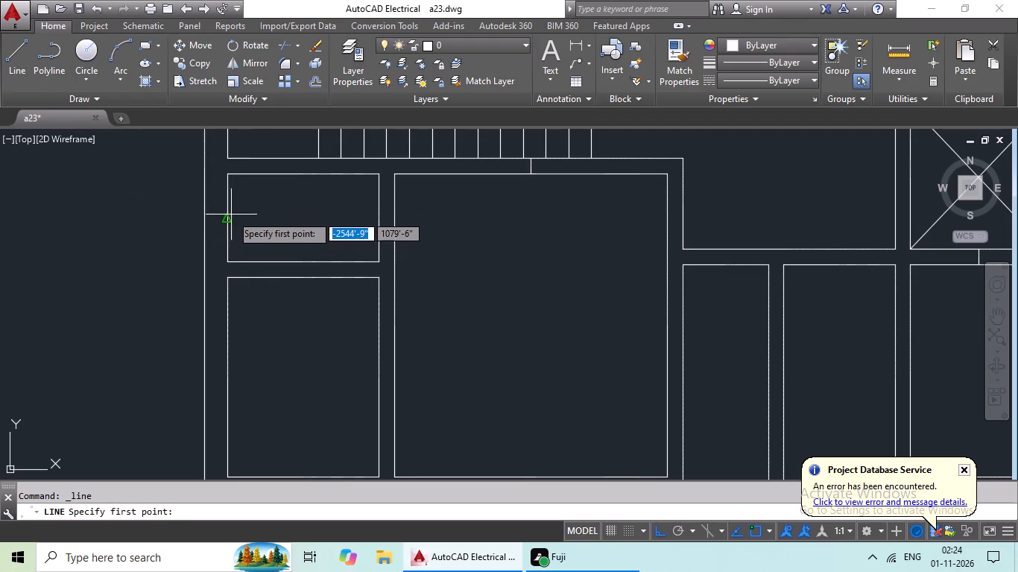
left_click(227, 223)
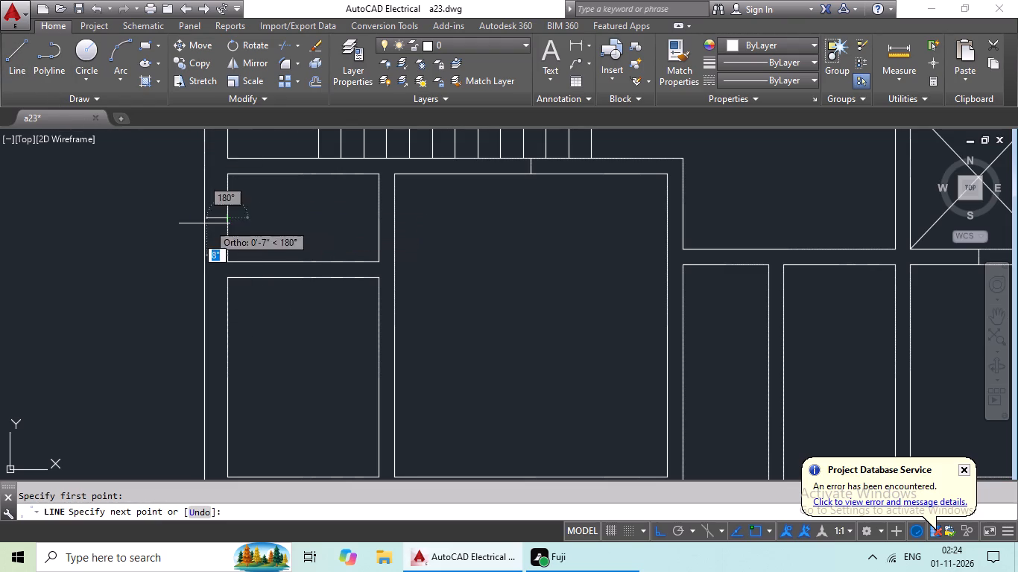
scroll(204, 223, "up", 3)
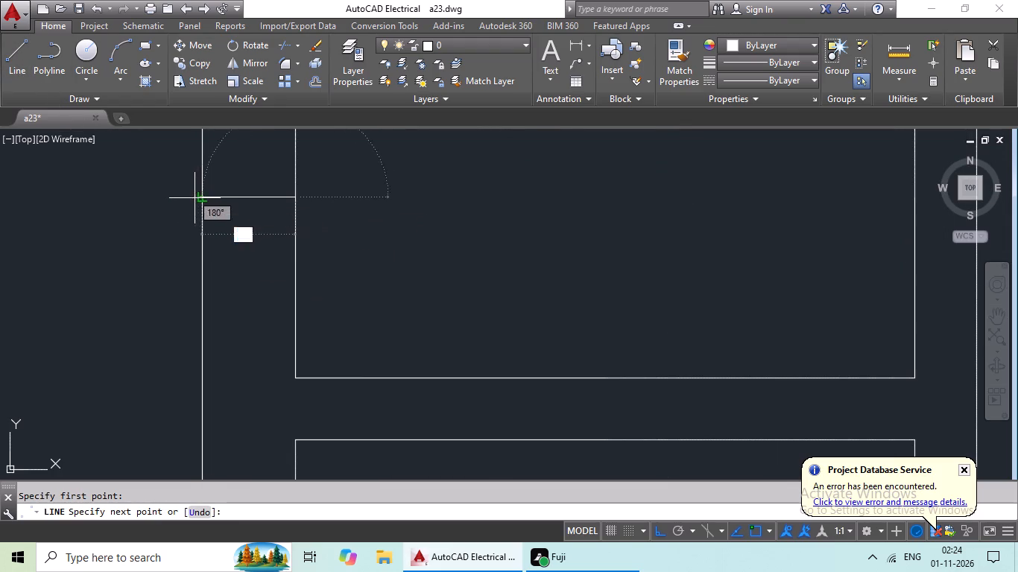
left_click(201, 198)
key("Escape")
Draw a midpoint line across the west outer wall of the second west room south of the staircase.
left_click_drag(13, 55, 21, 71)
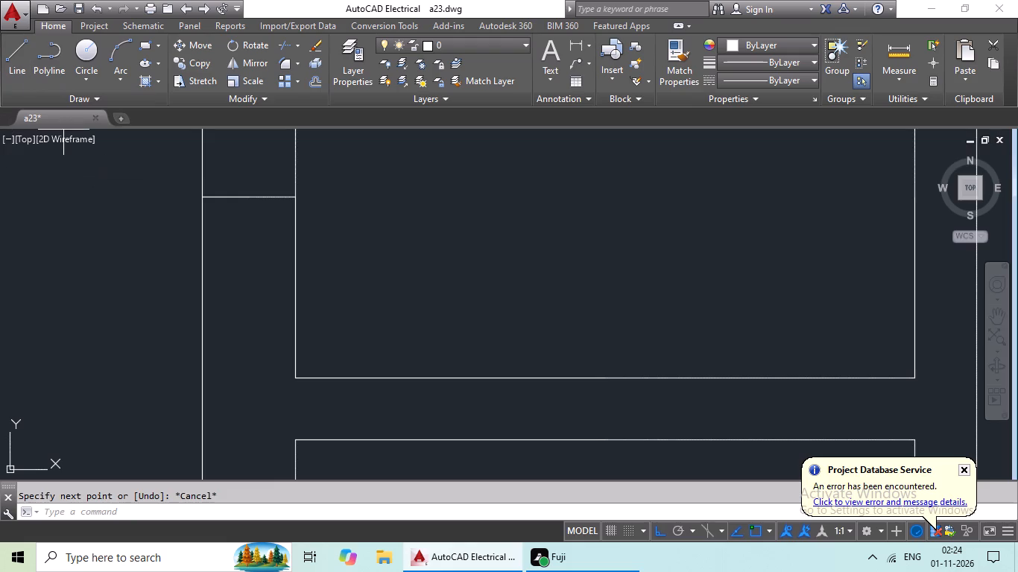
scroll(299, 294, "down", 2)
middle_click_drag(320, 294, 338, 174)
scroll(355, 368, "down", 1)
middle_click_drag(356, 363, 360, 252)
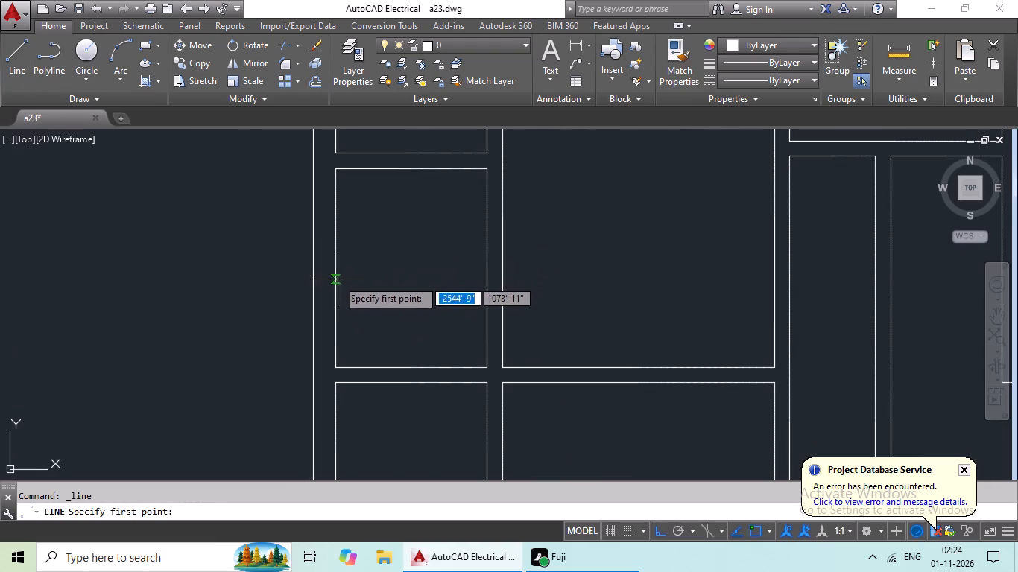
left_click(335, 268)
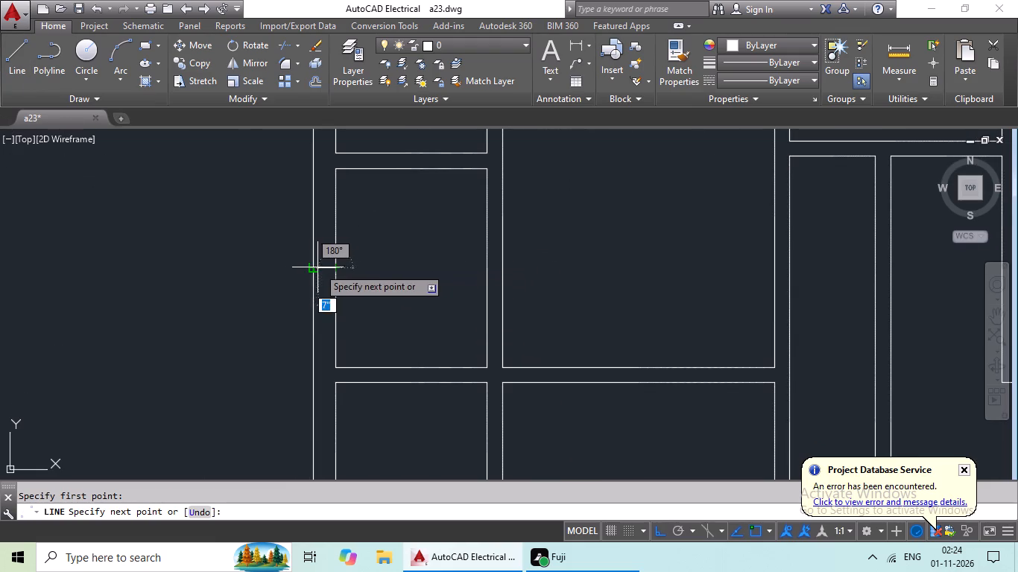
left_click(314, 267)
key("Escape")
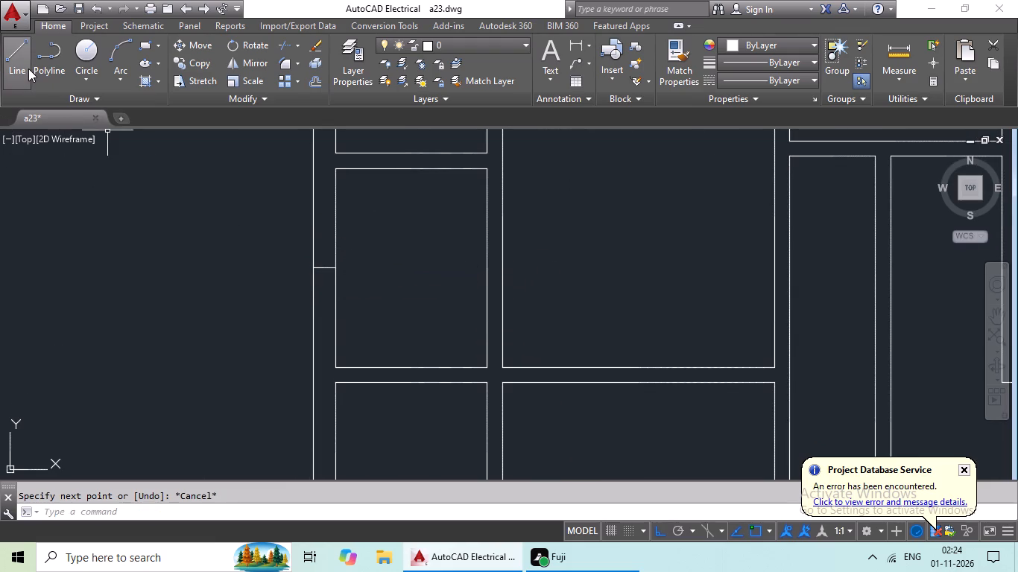
Draw a midpoint line across the west outer wall of the third west room south of the staircase.
left_click_drag(28, 69, 36, 82)
scroll(326, 265, "down", 1)
middle_click_drag(504, 287, 397, 328)
middle_click_drag(386, 318, 407, 253)
scroll(405, 256, "down", 1)
middle_click_drag(406, 264, 347, 285)
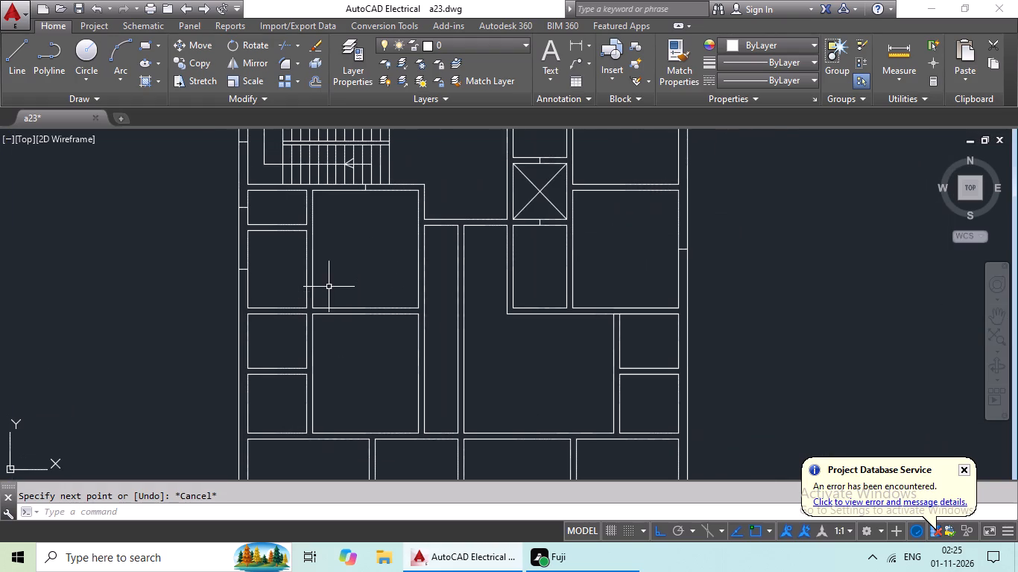
middle_click_drag(357, 354, 370, 296)
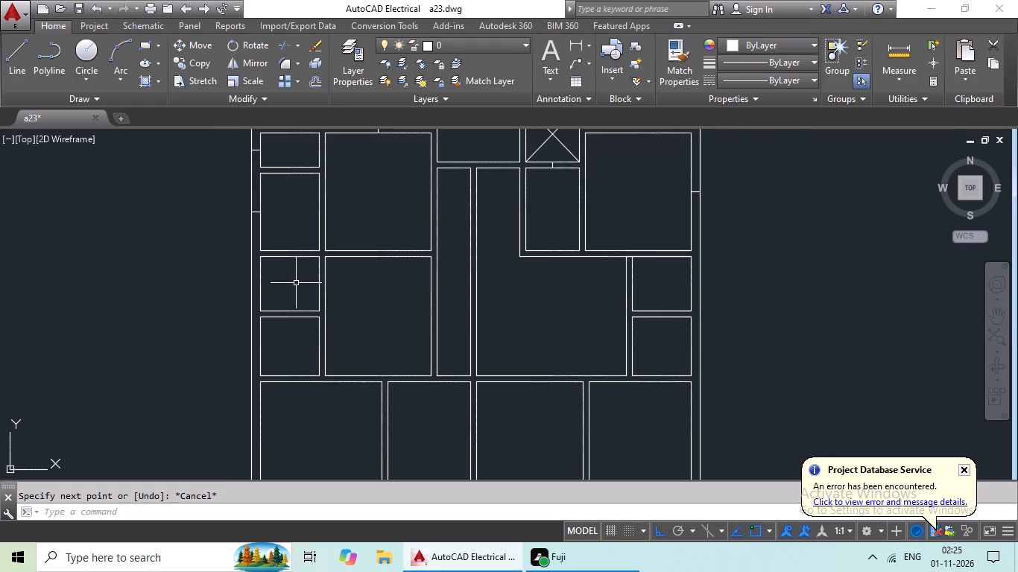
left_click(17, 68)
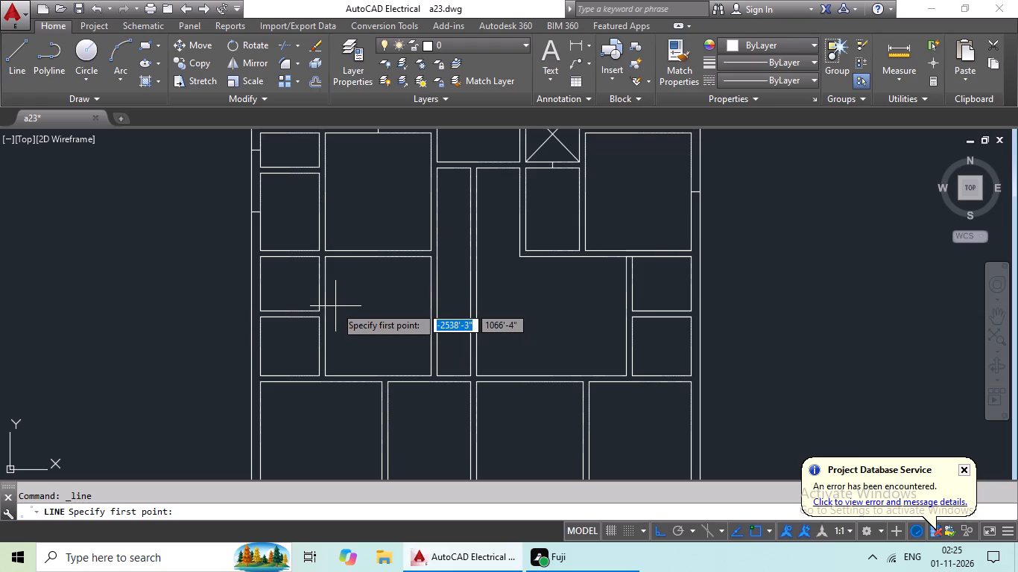
scroll(332, 312, "up", 1)
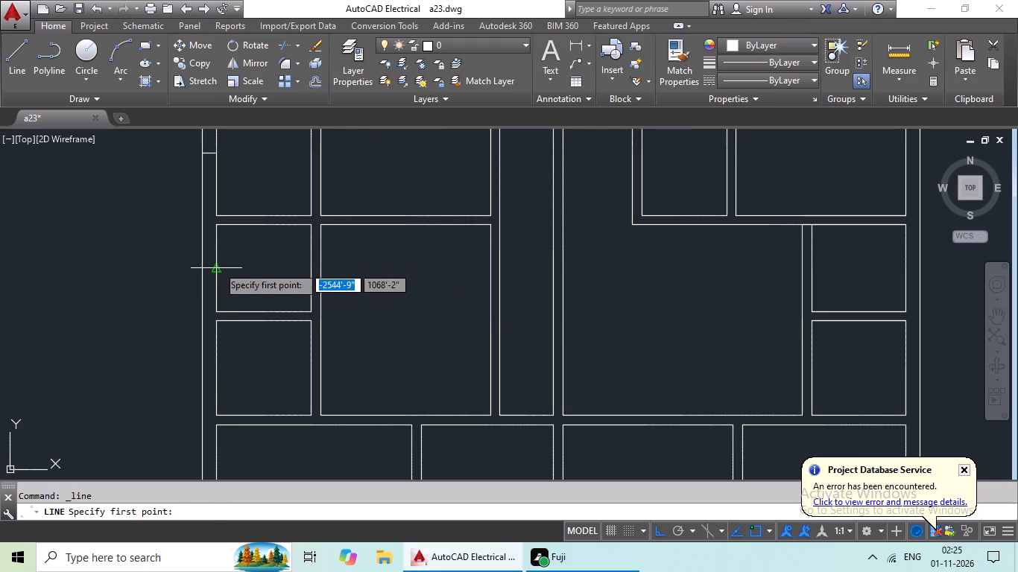
left_click(218, 266)
left_click(201, 270)
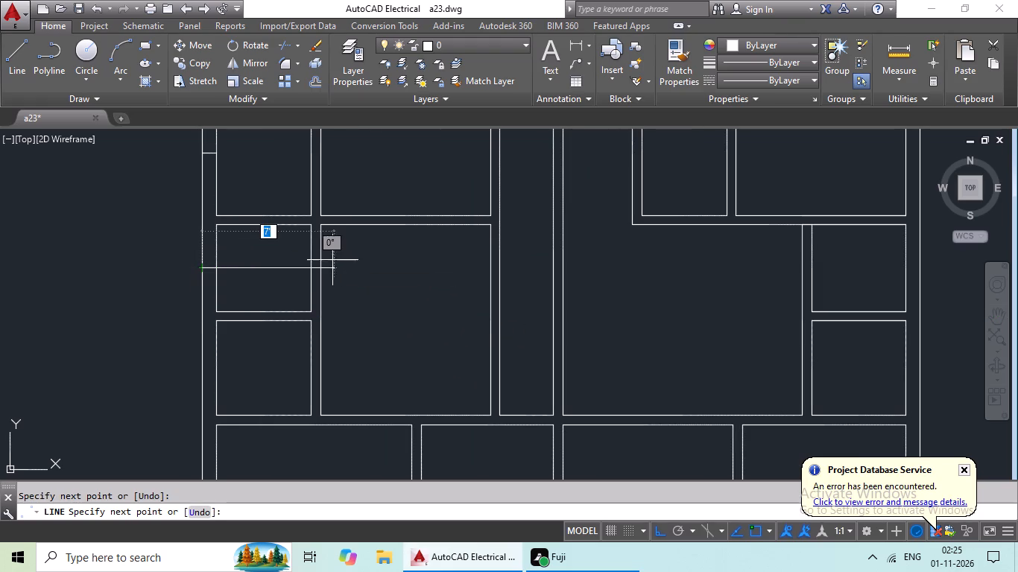
key("Escape")
Draw a midpoint line across the west outer wall of the fourth west room south of the staircase.
left_click_drag(7, 54, 5, 72)
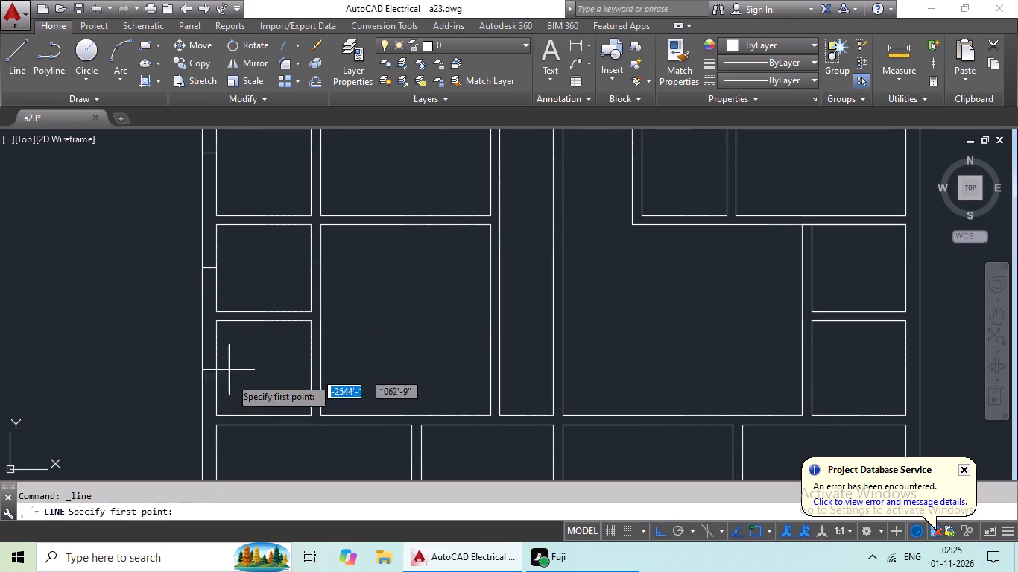
left_click(216, 372)
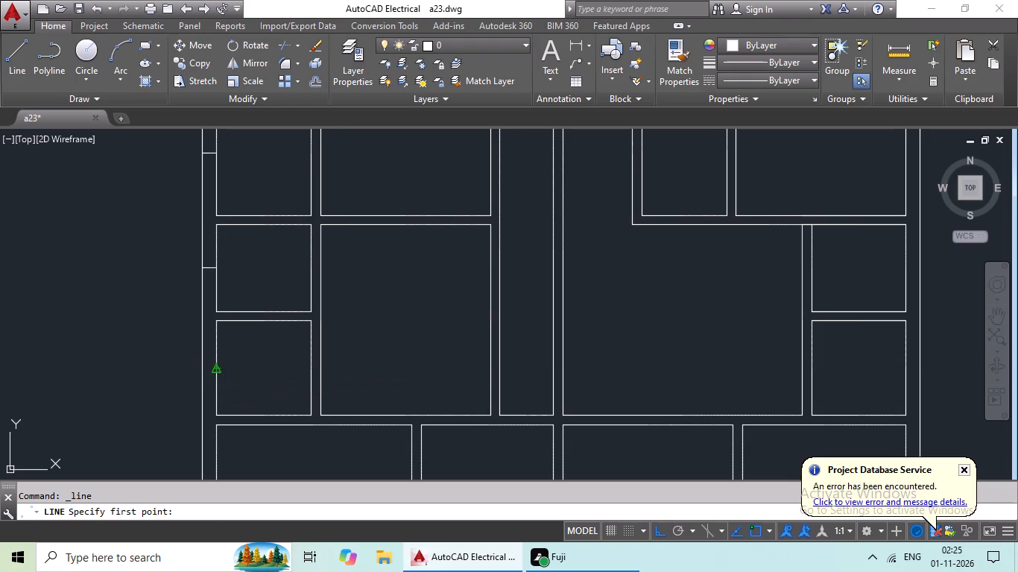
left_click(202, 369)
key("Escape")
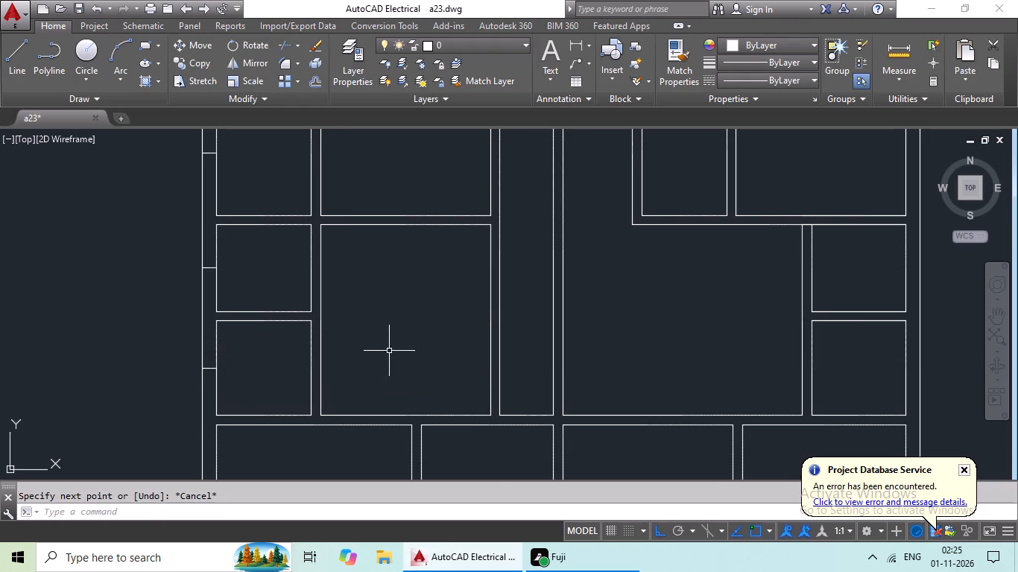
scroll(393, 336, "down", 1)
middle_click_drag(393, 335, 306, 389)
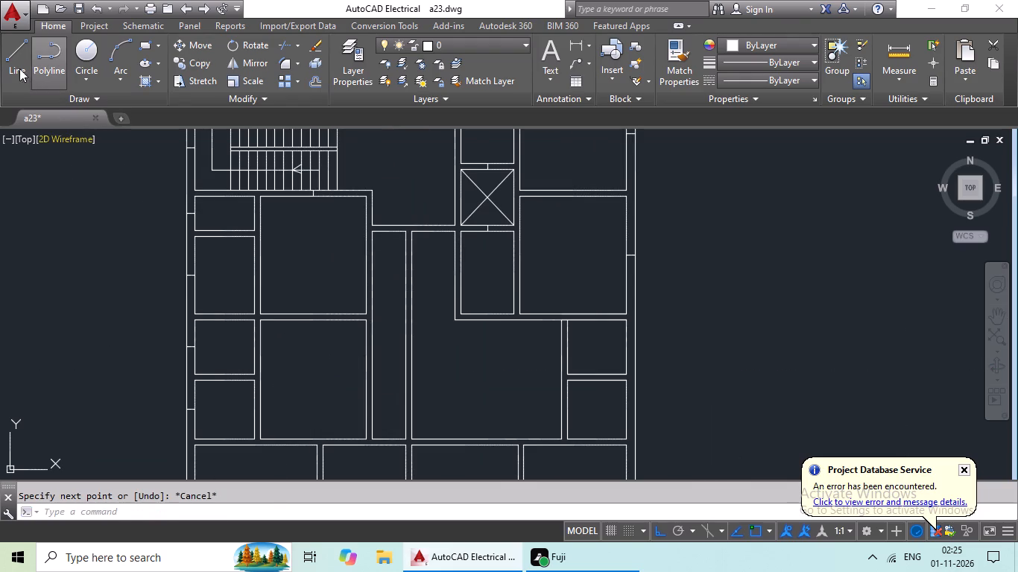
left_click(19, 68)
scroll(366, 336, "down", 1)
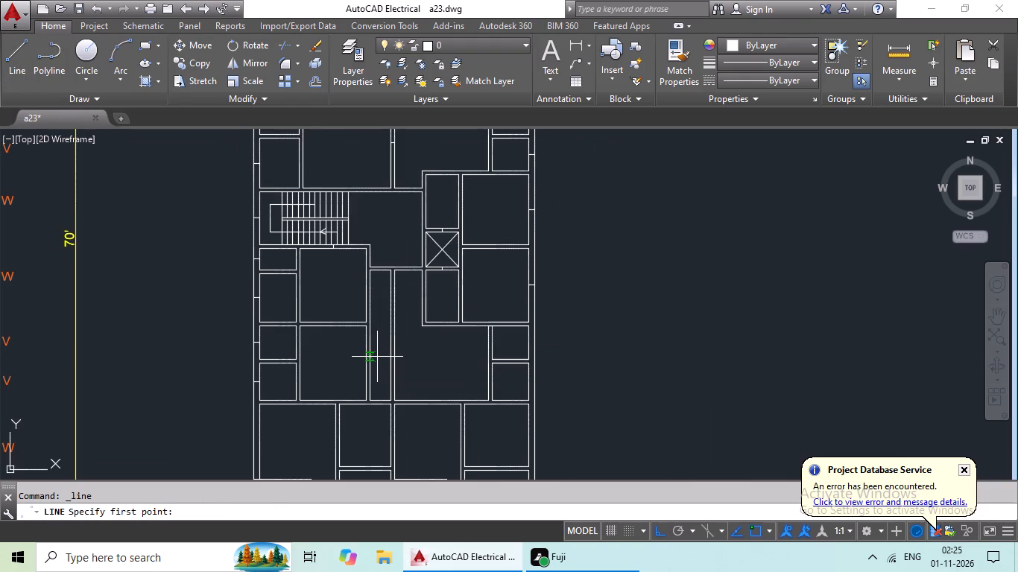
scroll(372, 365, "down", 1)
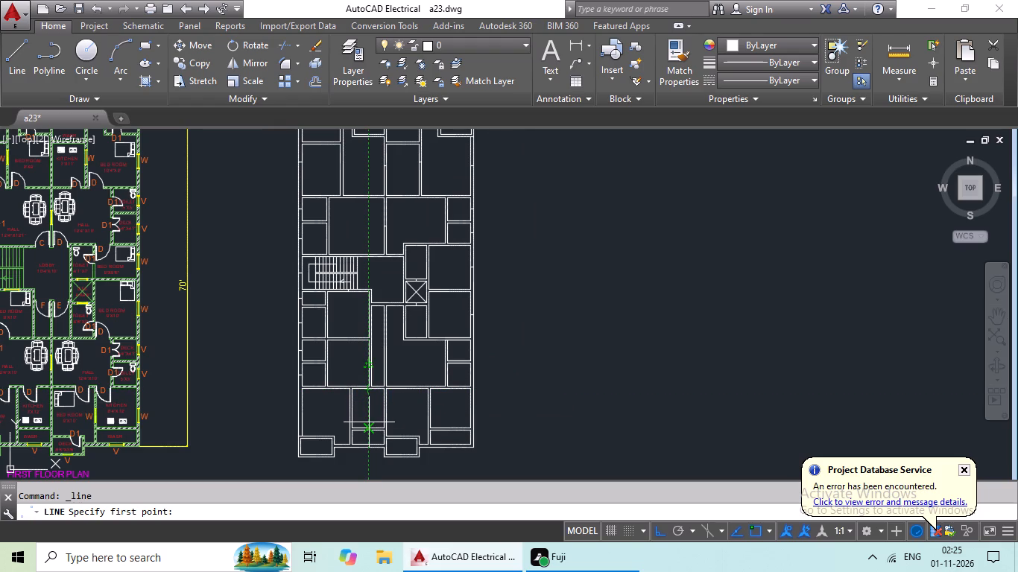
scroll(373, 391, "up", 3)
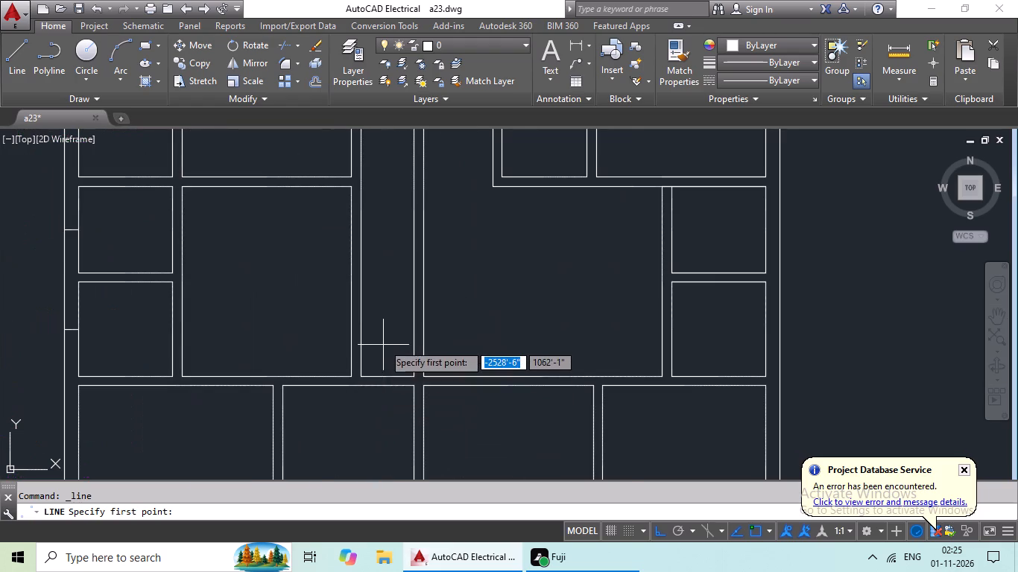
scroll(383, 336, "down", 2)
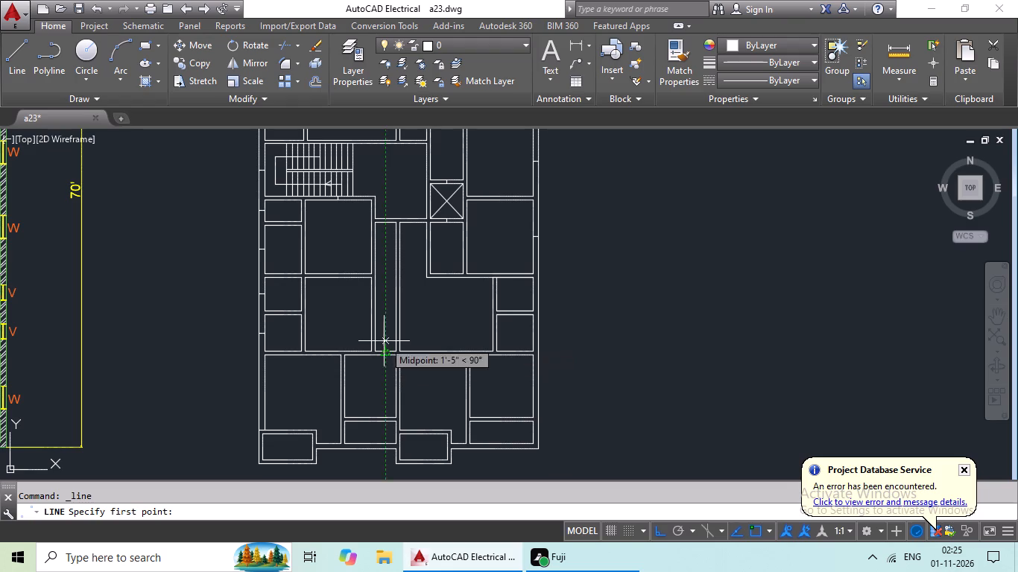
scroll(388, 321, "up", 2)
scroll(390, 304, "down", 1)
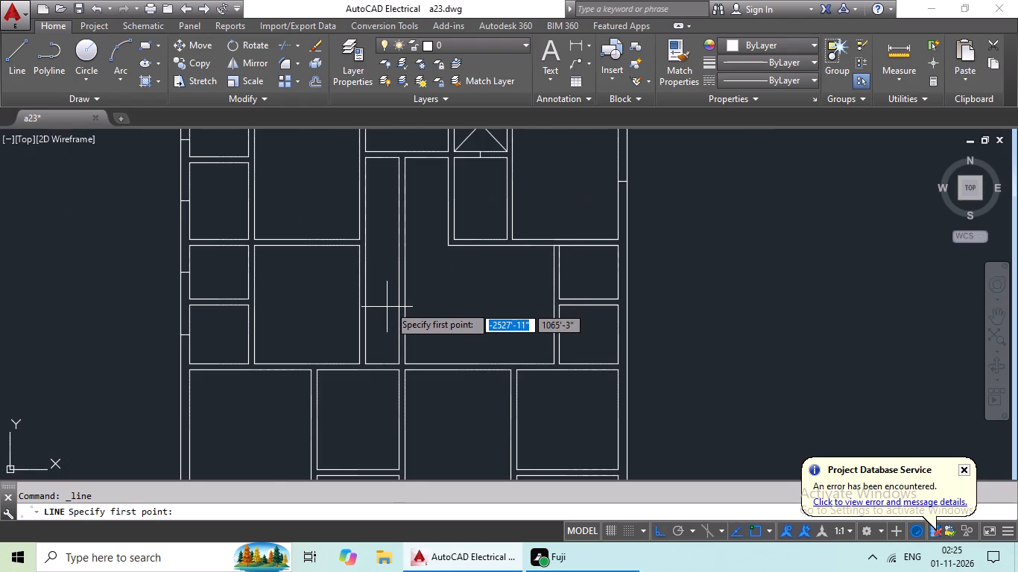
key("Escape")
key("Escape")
Extend the north and south wall lines of the southwest hall east to the narrow passage's west wall line.
type("EX")
key("space")
key("space")
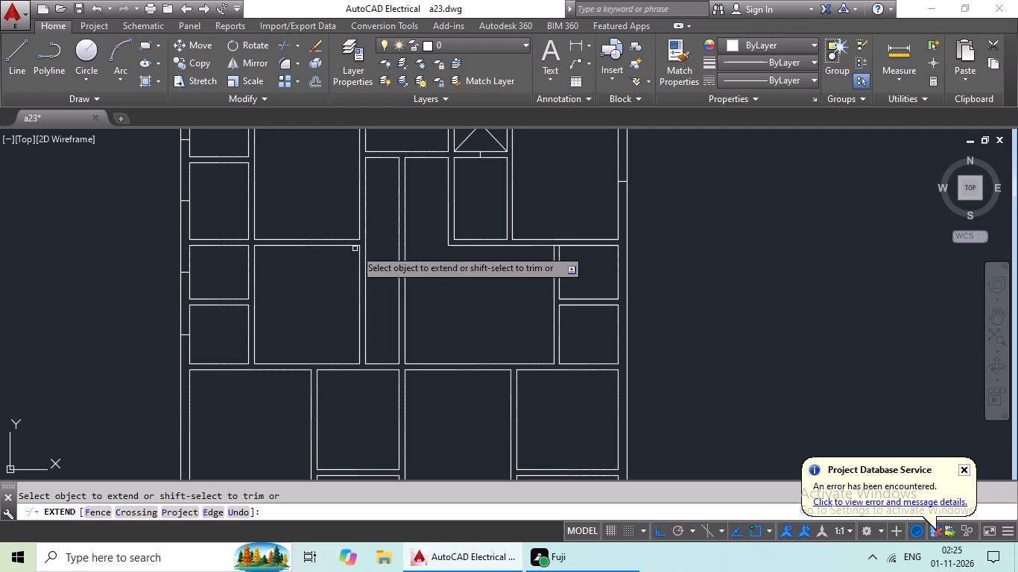
left_click(350, 247)
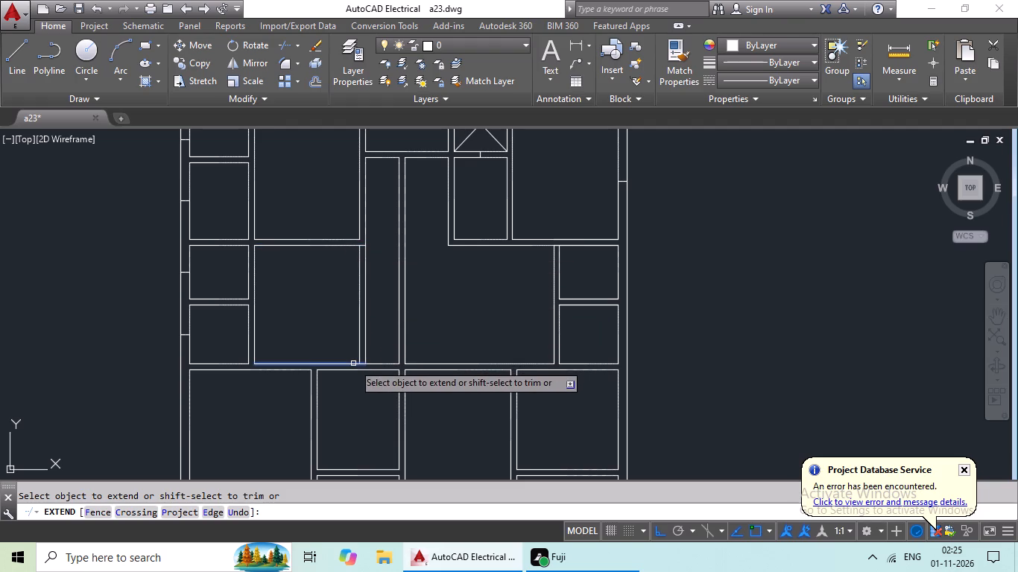
left_click(353, 363)
key("Escape")
scroll(384, 320, "up", 2)
key("Escape")
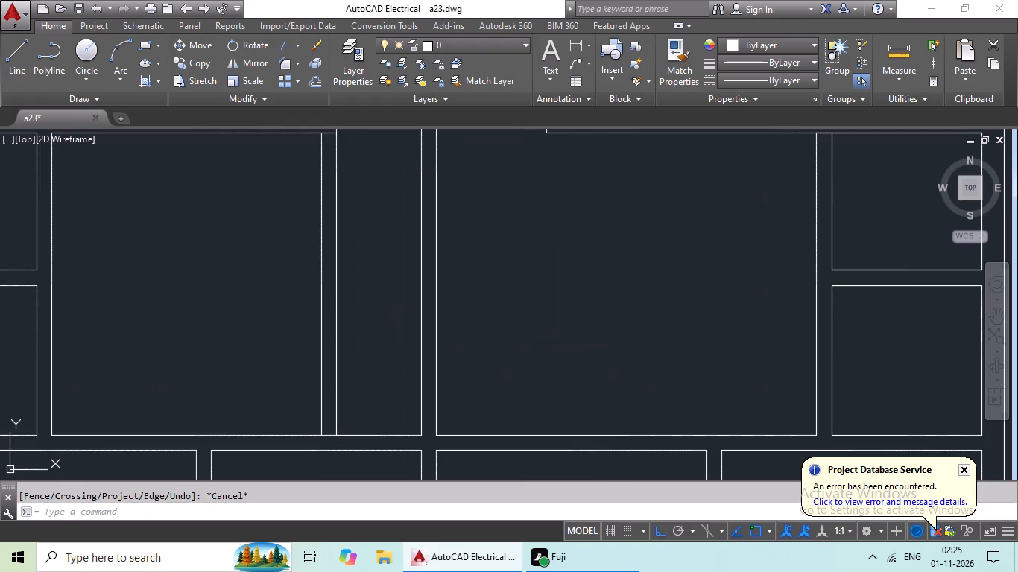
Remove the wall between the southwest hall and the narrow passage by trimming its east line and deleting its west line.
type("TR")
key("space")
key("space")
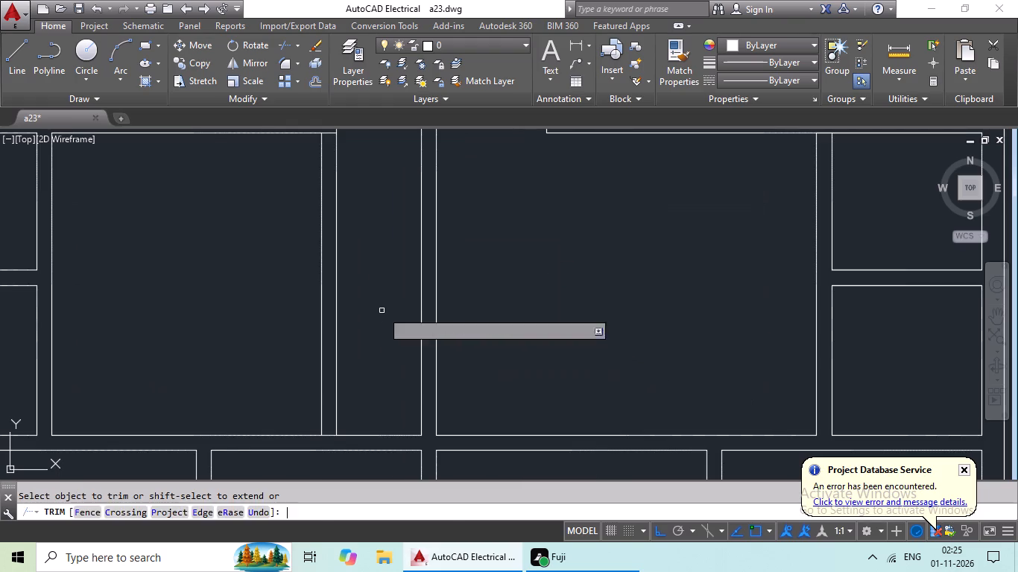
left_click_drag(377, 280, 269, 363)
left_click(268, 363)
key("Escape")
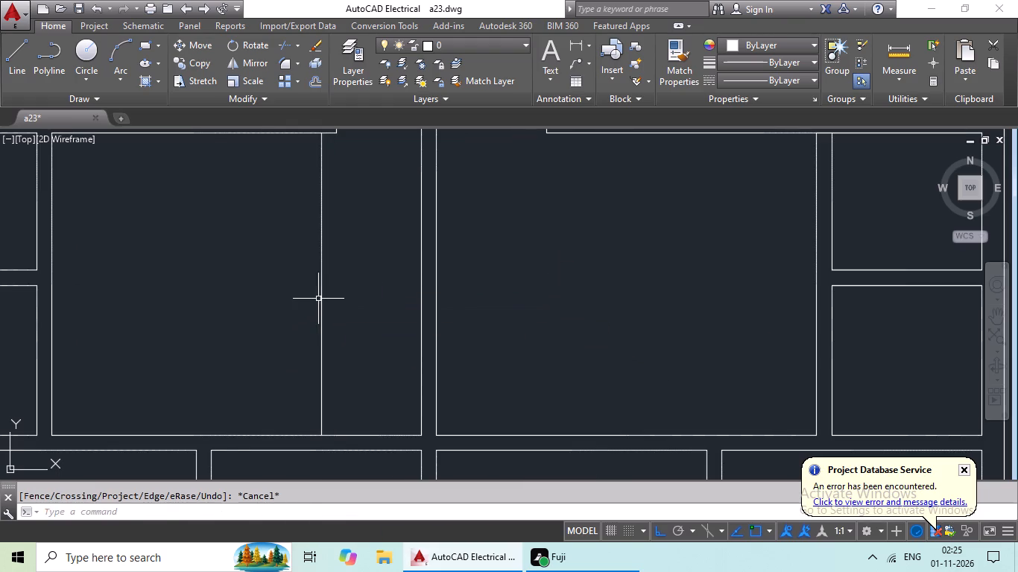
left_click(318, 299)
left_click(330, 293)
left_click_drag(329, 296, 323, 311)
left_click(320, 315)
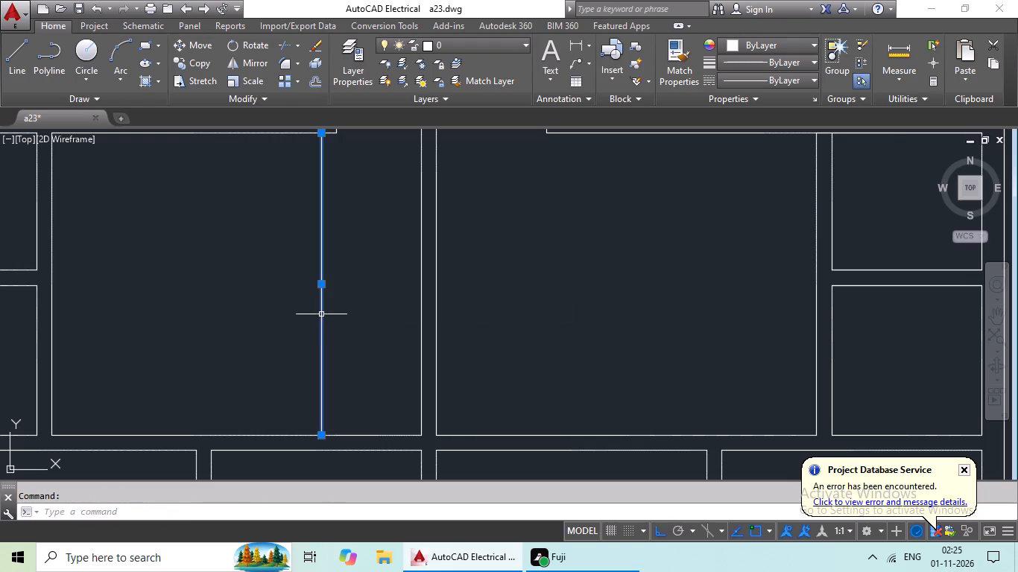
key("Delete")
Draw a midpoint line across the east outer wall of the northern of the two small rooms on the southeast side.
scroll(340, 303, "down", 3)
middle_click_drag(341, 302, 297, 336)
middle_click_drag(297, 334, 396, 280)
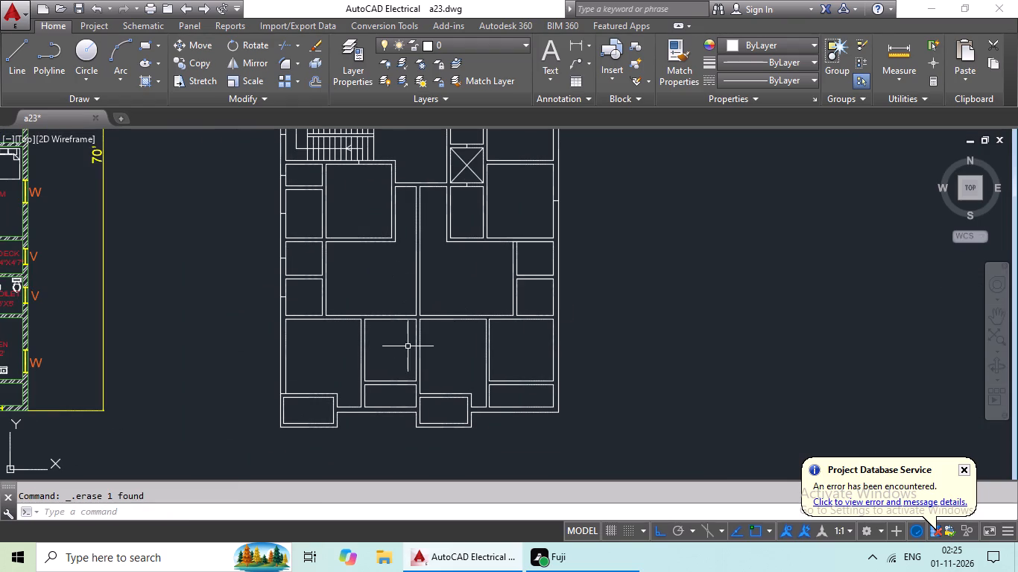
left_click(13, 60)
scroll(431, 258, "up", 2)
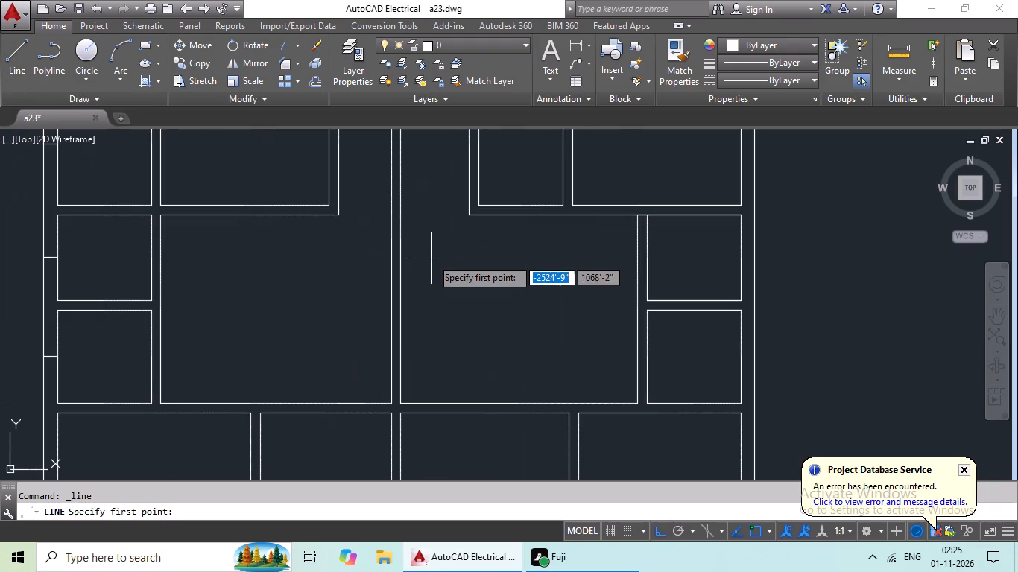
scroll(444, 279, "down", 1)
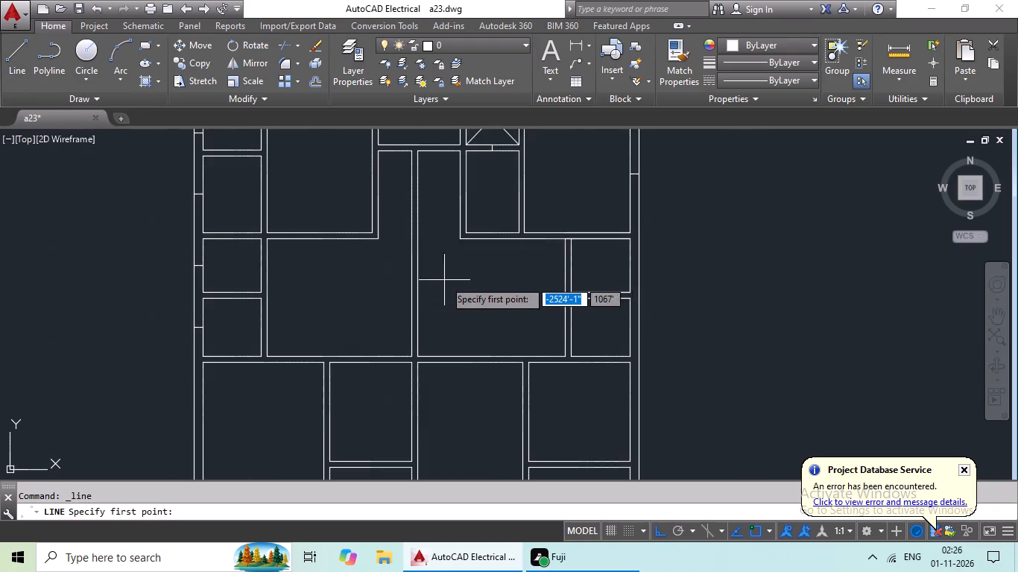
scroll(447, 297, "down", 1)
middle_click_drag(465, 296, 451, 222)
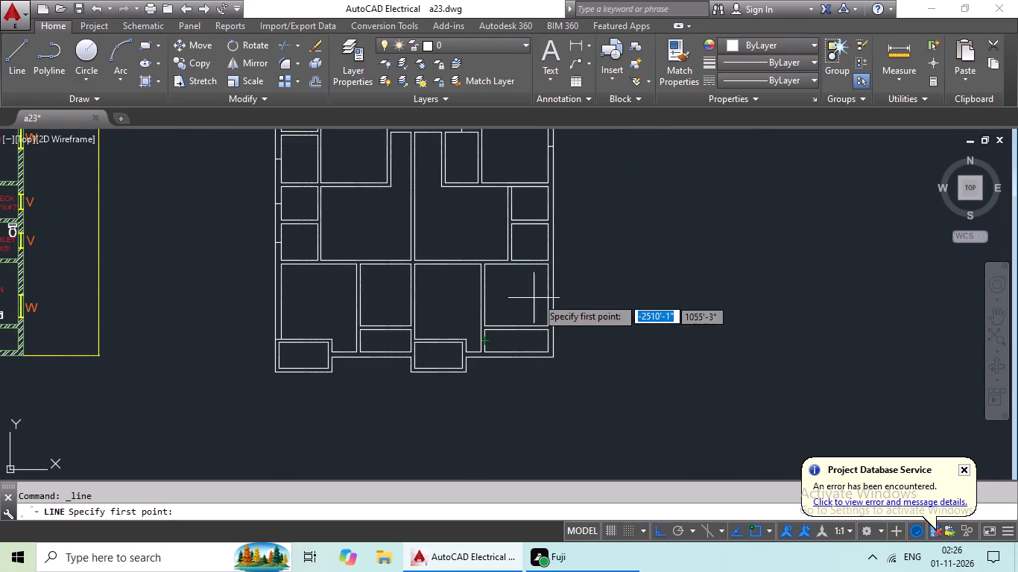
scroll(567, 239, "up", 2)
scroll(538, 280, "down", 2)
middle_click_drag(544, 261, 488, 333)
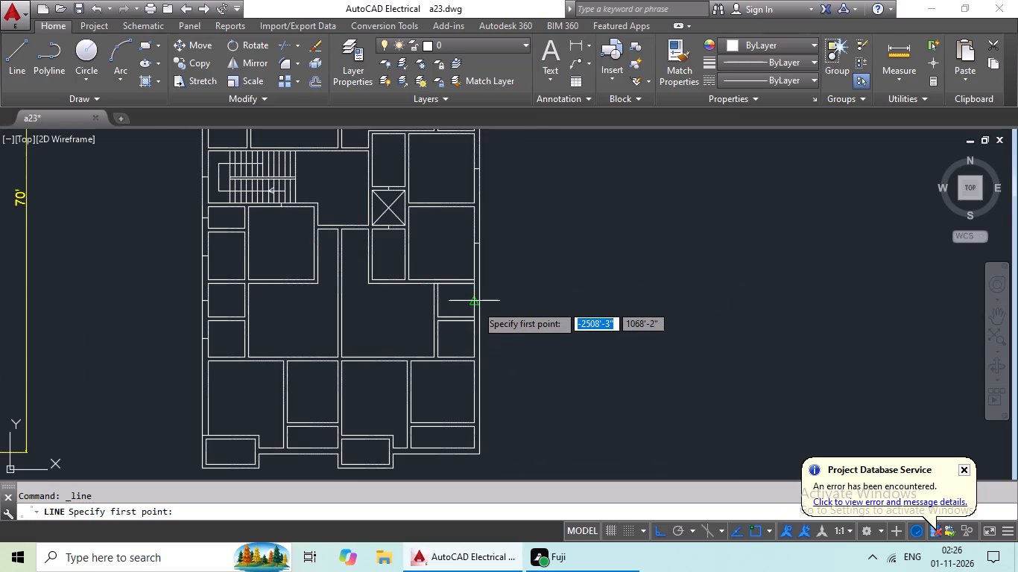
scroll(477, 309, "up", 2)
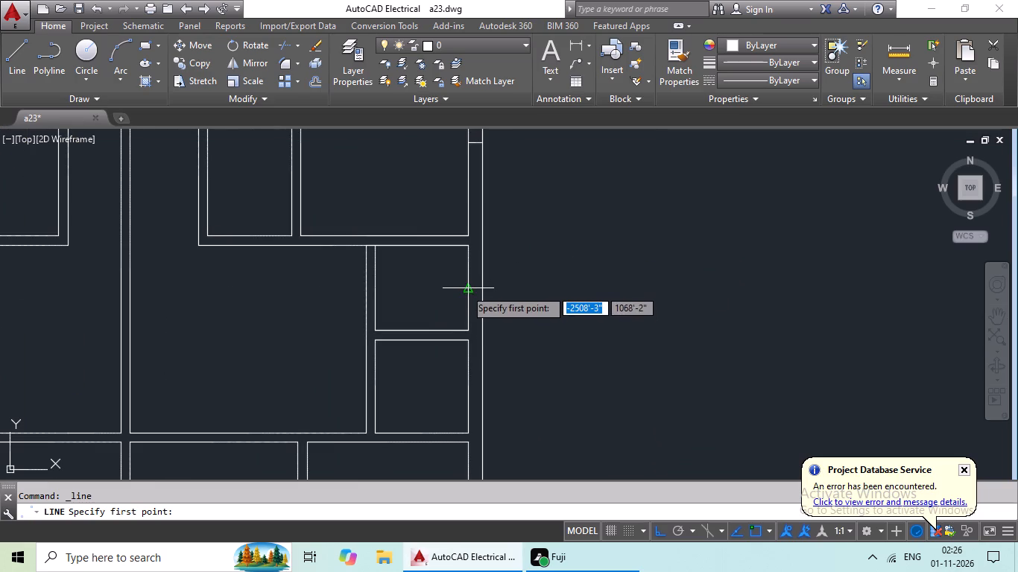
left_click_drag(466, 290, 473, 289)
left_click_drag(481, 290, 488, 287)
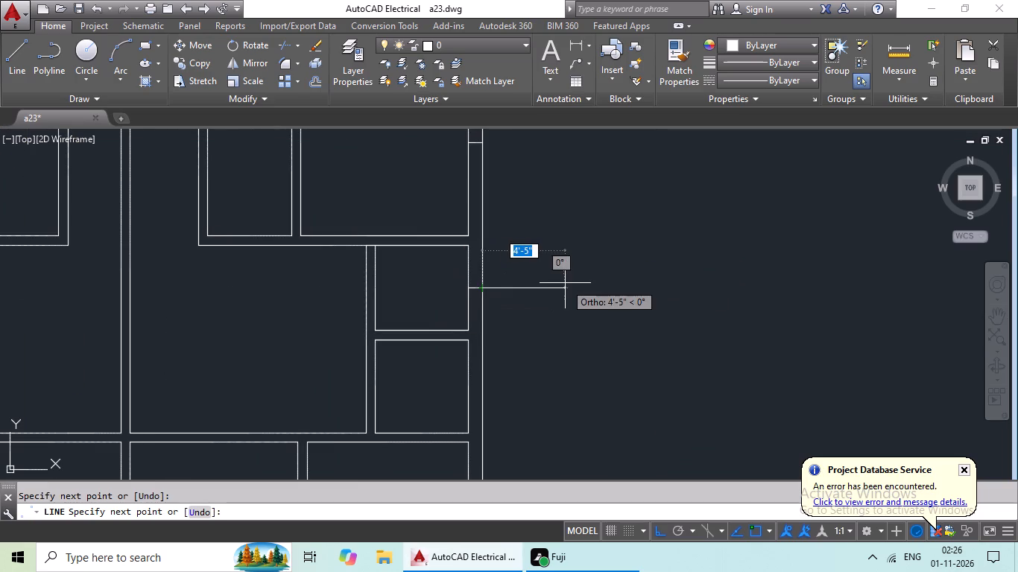
key("Escape")
Draw a midpoint line across the east outer wall of the southern of the two small rooms on the southeast side.
left_click(9, 71)
middle_click_drag(358, 327, 358, 325)
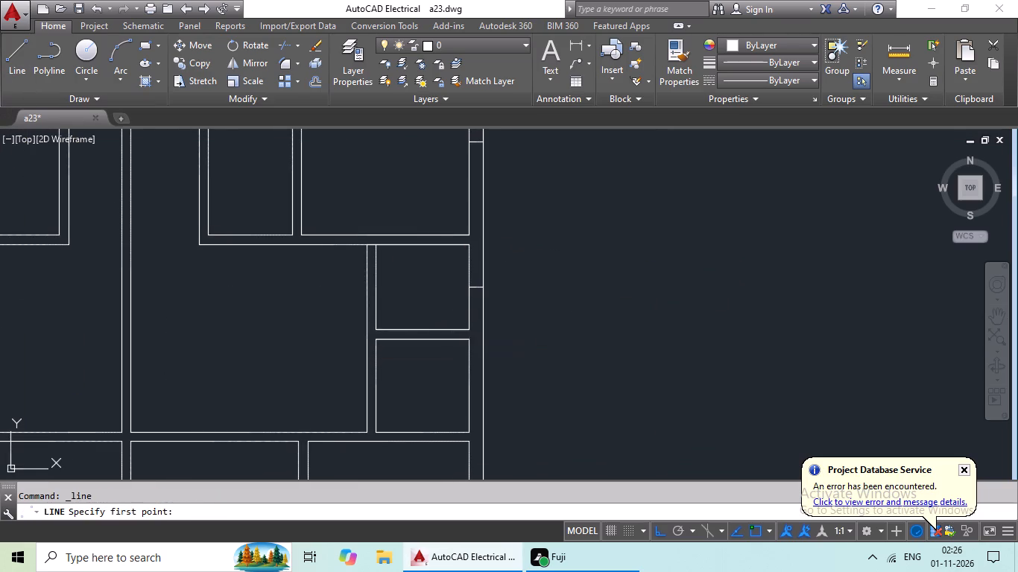
middle_click_drag(358, 325, 340, 229)
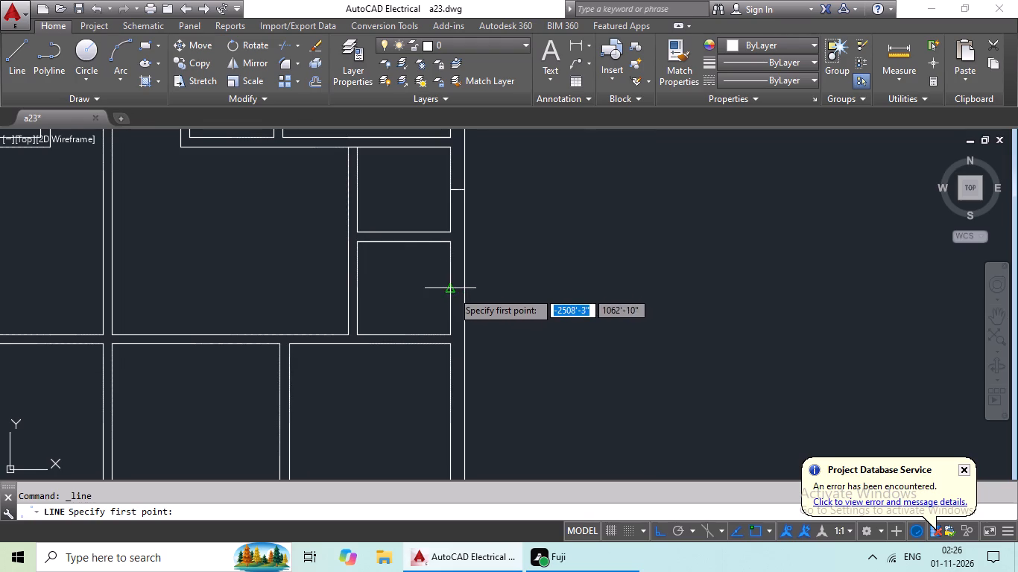
left_click(452, 291)
left_click(466, 285)
key("Escape")
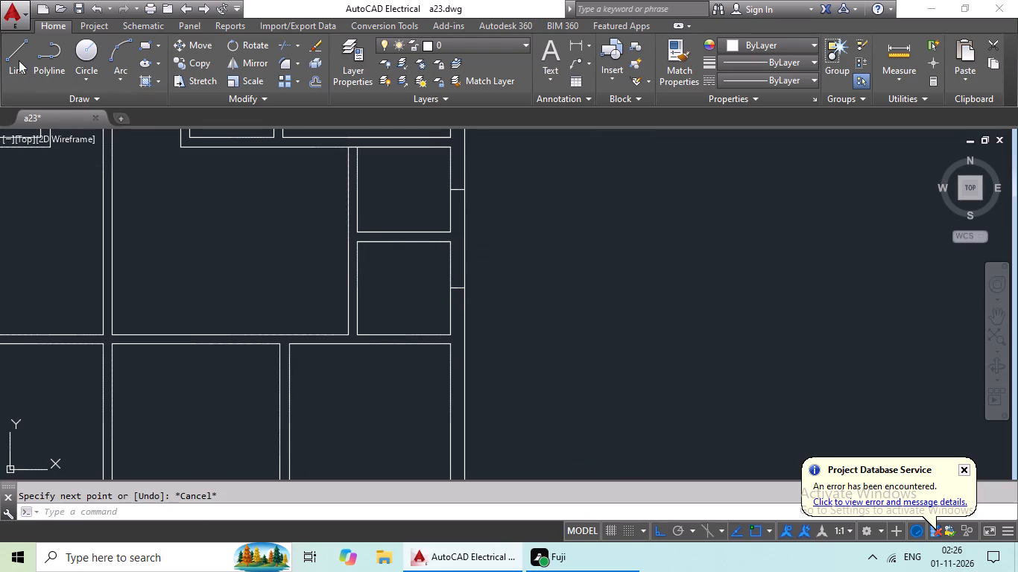
Draw a midpoint line across the east outer wall of the large southeast corner room.
left_click(19, 60)
scroll(275, 246, "down", 1)
middle_click_drag(310, 278, 364, 217)
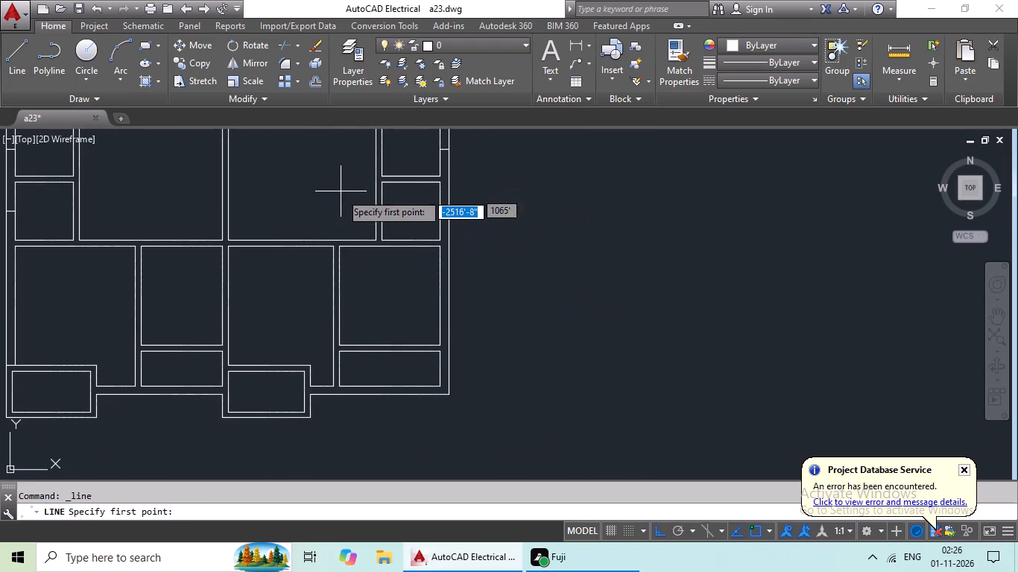
left_click(441, 297)
left_click(449, 298)
key("Escape")
key("Escape")
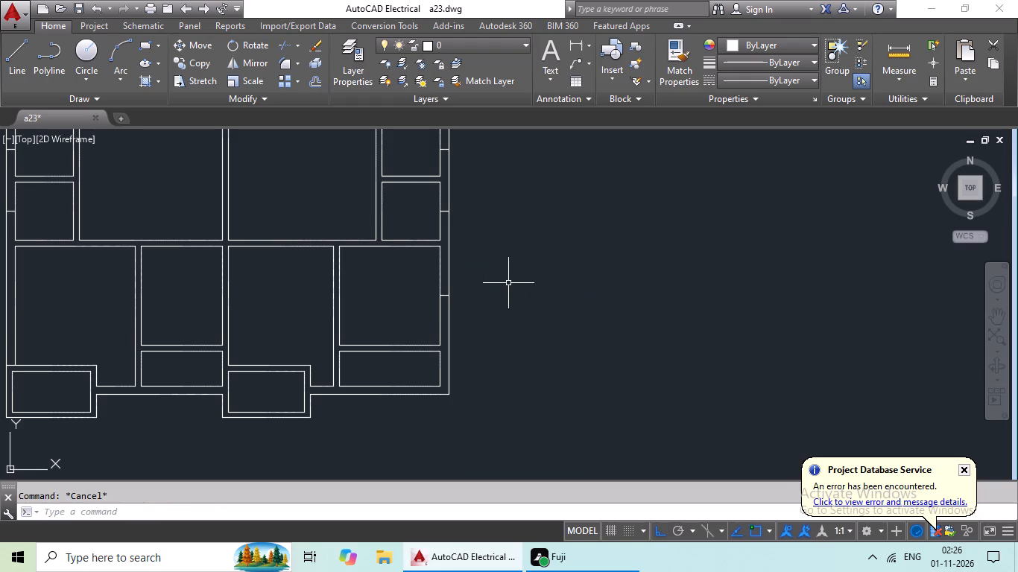
key("Escape")
Draw a midpoint line across the south outer wall of the narrow room between the two projecting south bays.
left_click(11, 67)
scroll(270, 295, "down", 1)
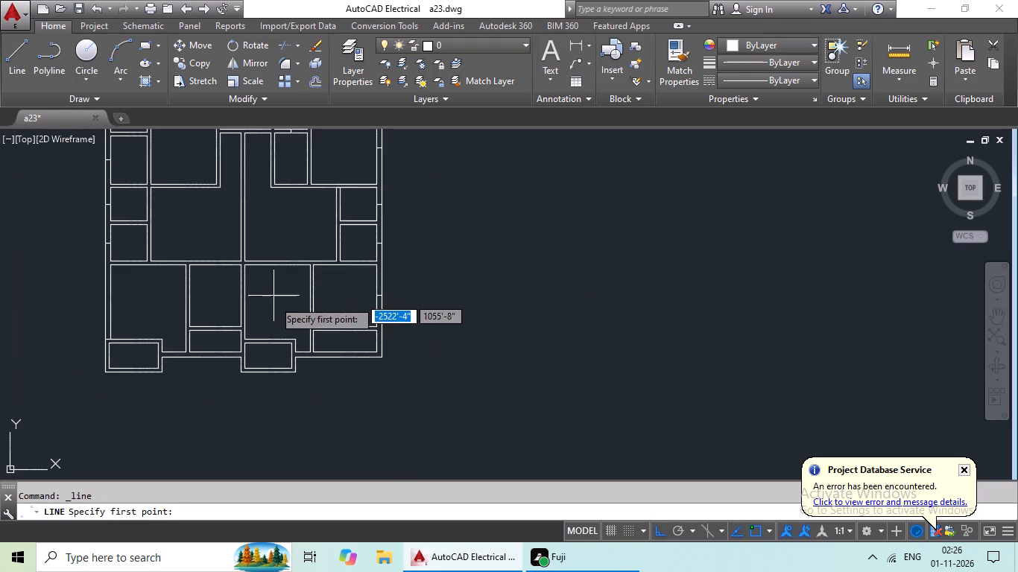
middle_click_drag(276, 304, 422, 256)
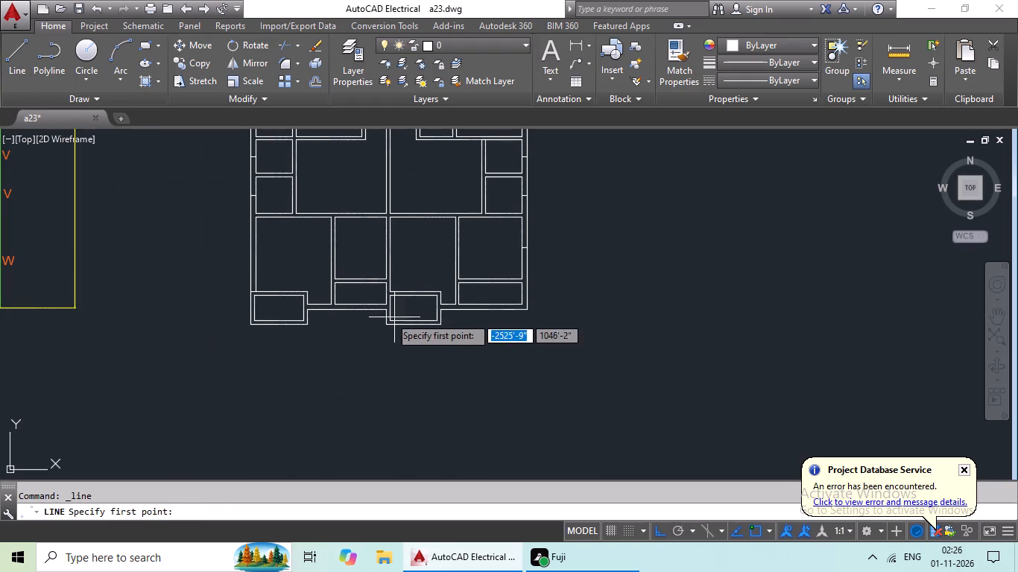
scroll(350, 314, "up", 3)
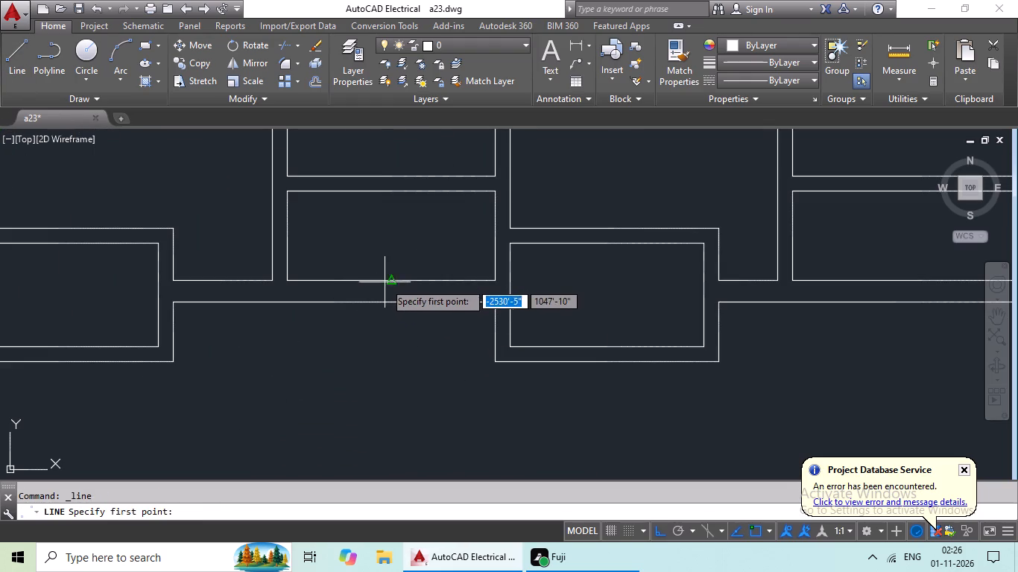
left_click(391, 281)
left_click(392, 302)
key("Escape")
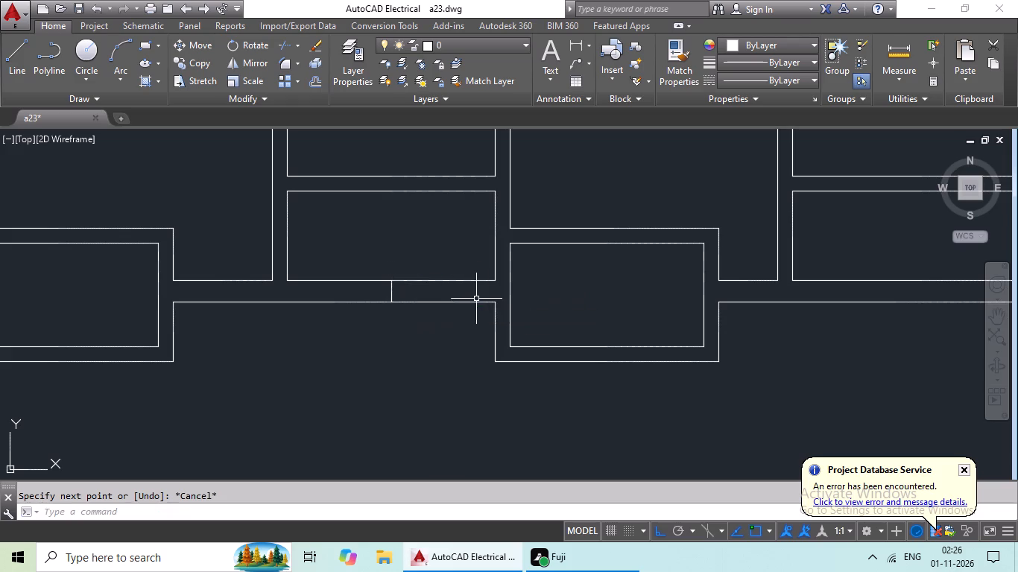
Draw a midpoint line across the south wall of each projecting south bay, the eastern one first.
left_click(16, 53)
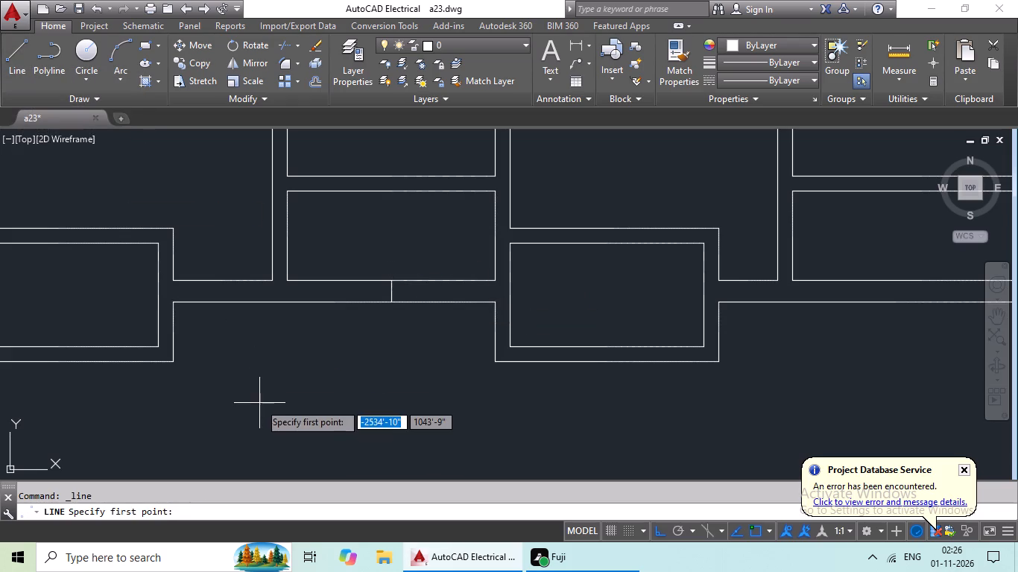
left_click(607, 346)
left_click(608, 363)
key("Escape")
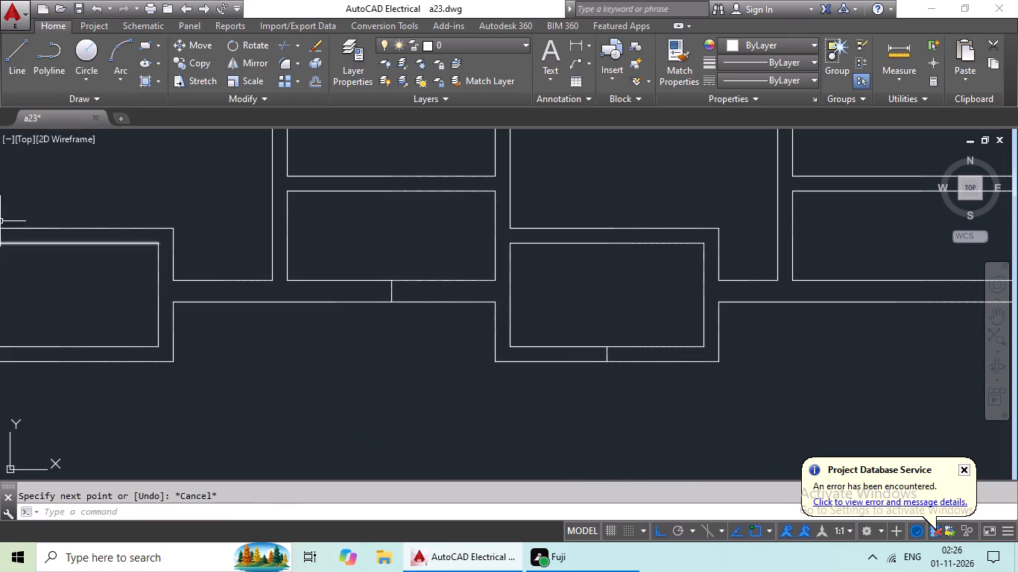
left_click(21, 78)
middle_click_drag(55, 377, 178, 376)
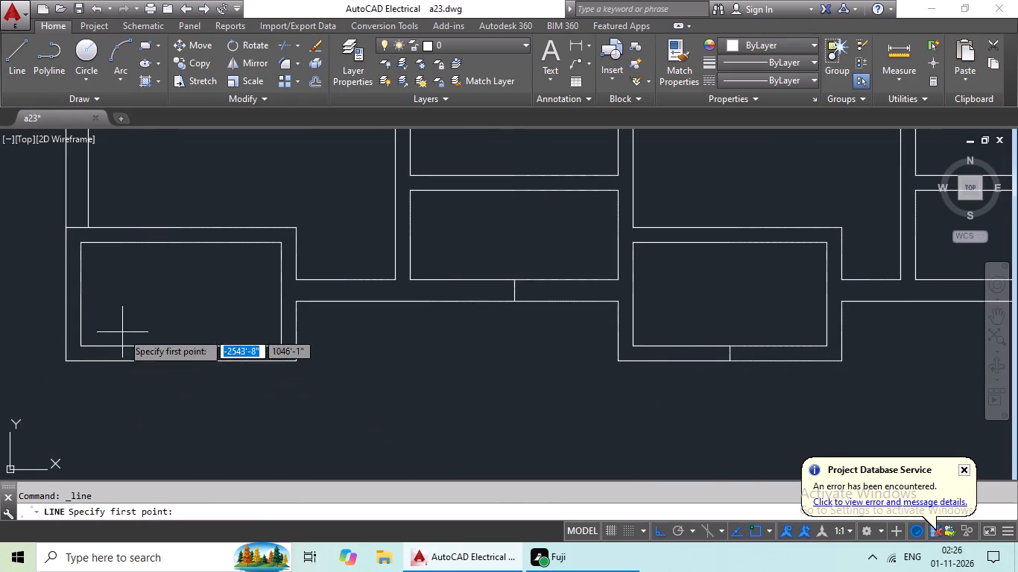
left_click(181, 348)
left_click(181, 361)
key("Escape")
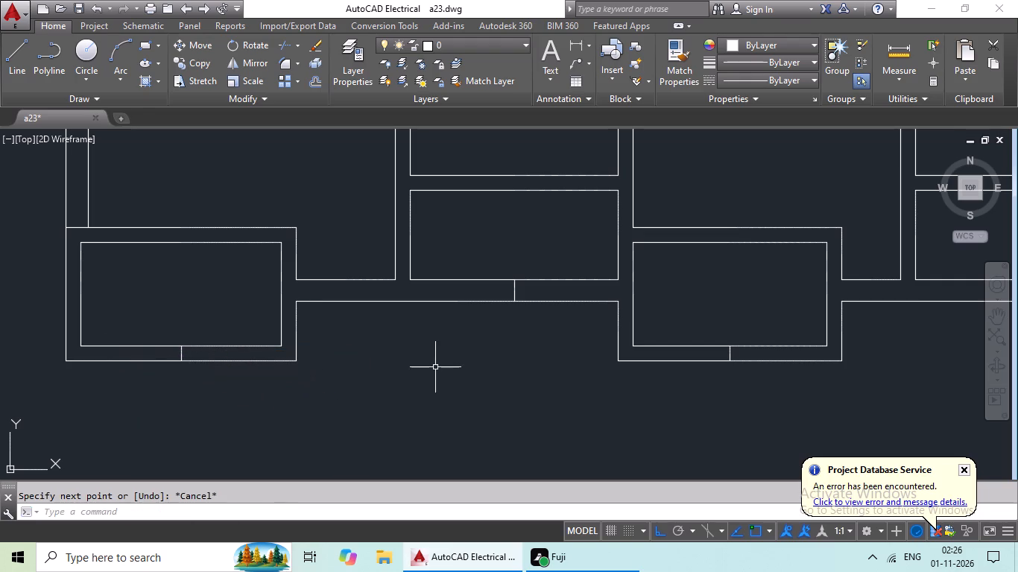
Draw a midpoint line across the west outer wall of the large southwest corner room.
left_click(13, 65)
scroll(339, 312, "down", 2)
middle_click_drag(358, 324, 343, 404)
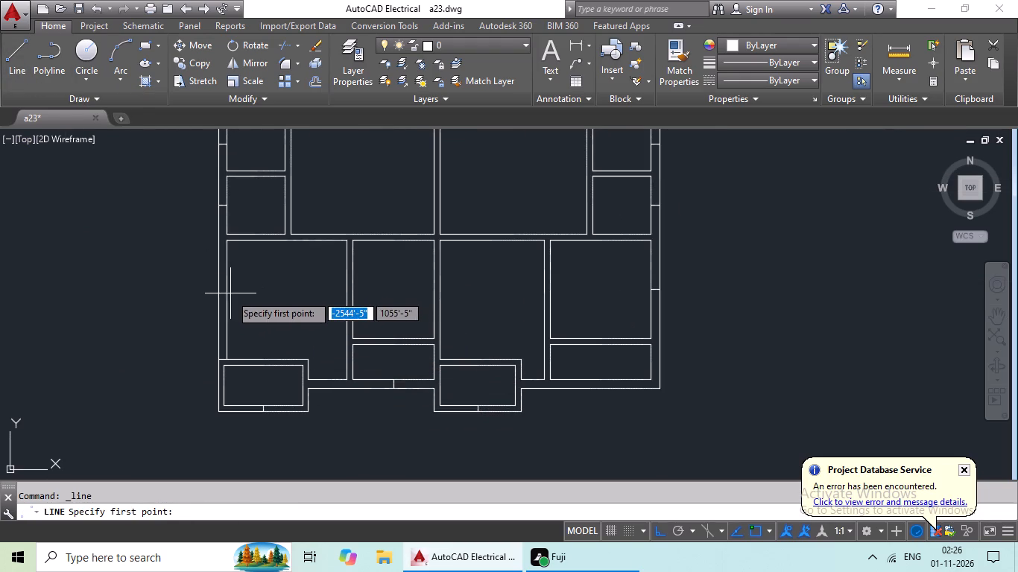
left_click(230, 303)
left_click(218, 298)
key("Escape")
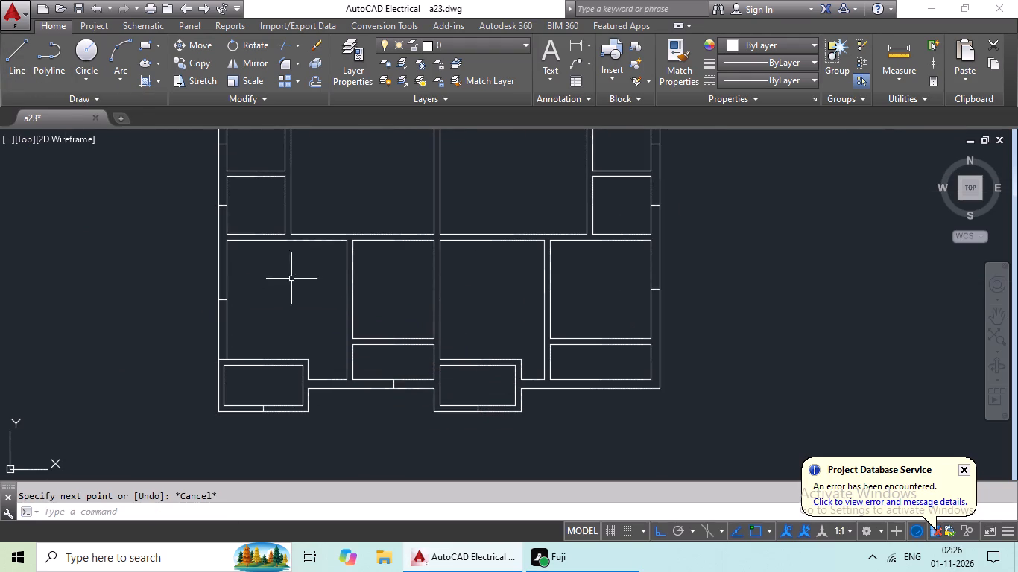
Draw a midpoint line across the south outer wall of the narrow room in the southeast corner.
left_click_drag(12, 54, 13, 63)
scroll(375, 441, "down", 1)
middle_click_drag(378, 429, 251, 434)
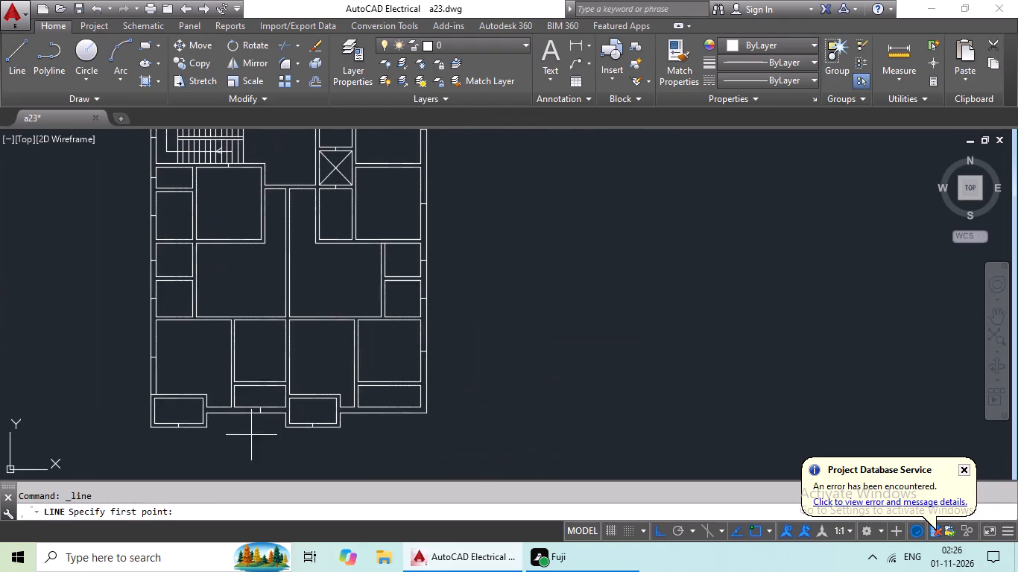
scroll(405, 406, "up", 2)
left_click(364, 413)
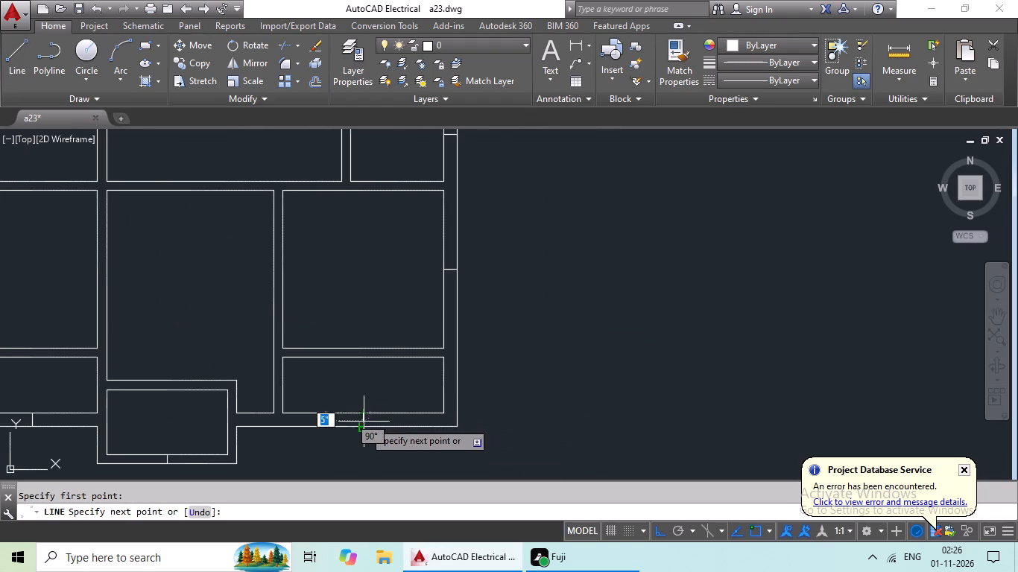
left_click(364, 428)
key("Escape")
Draw a separate 3' horizontal line in the empty space east of the redrawn plan.
scroll(622, 401, "down", 2)
middle_click_drag(654, 397, 622, 416)
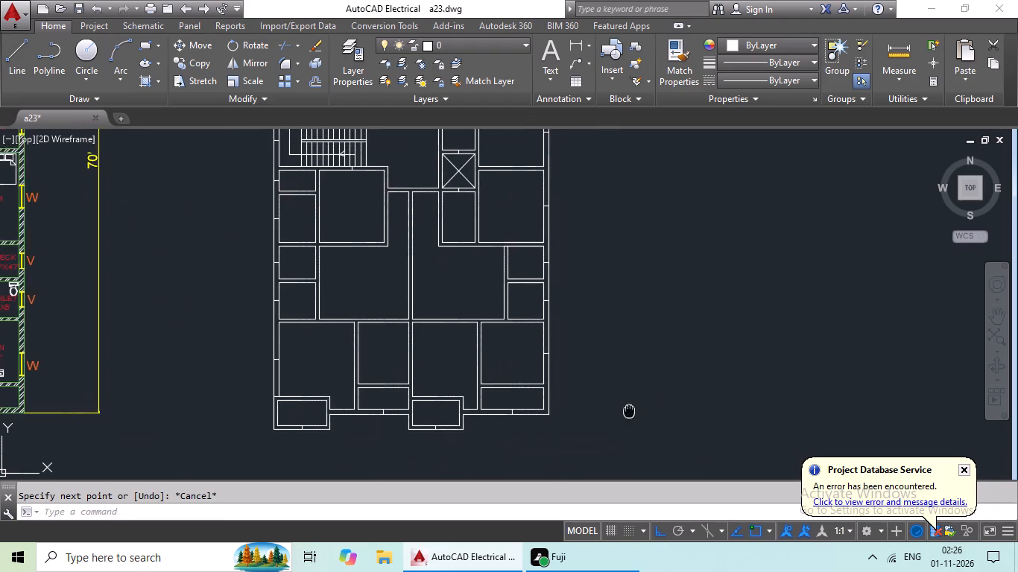
middle_click_drag(622, 416, 575, 448)
scroll(587, 401, "down", 2)
middle_click_drag(594, 384, 487, 415)
middle_click_drag(514, 332, 519, 331)
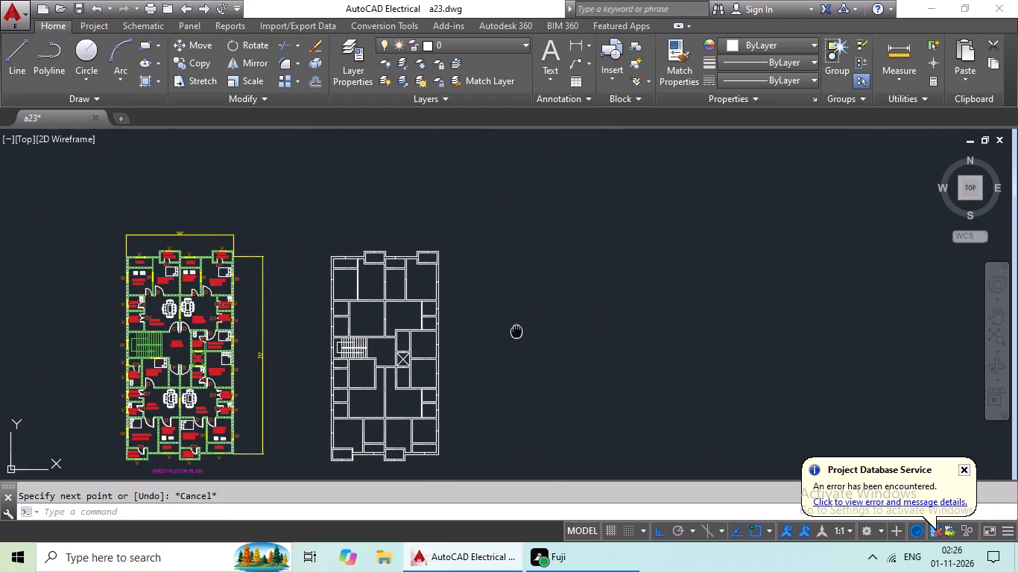
middle_click_drag(519, 331, 603, 311)
key("Escape")
key("Escape")
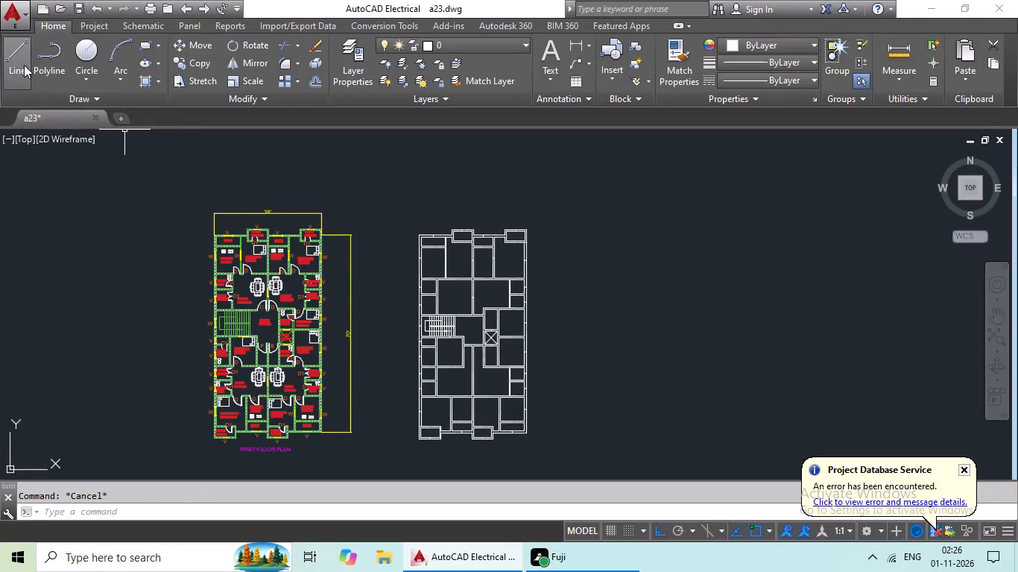
left_click(16, 63)
scroll(446, 184, "down", 1)
middle_click_drag(627, 265, 443, 295)
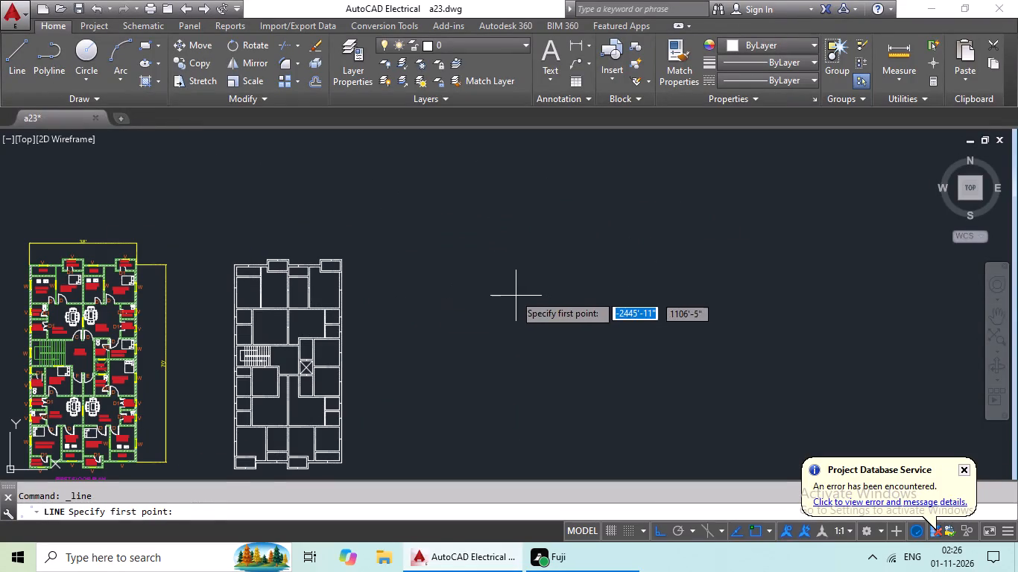
left_click(487, 291)
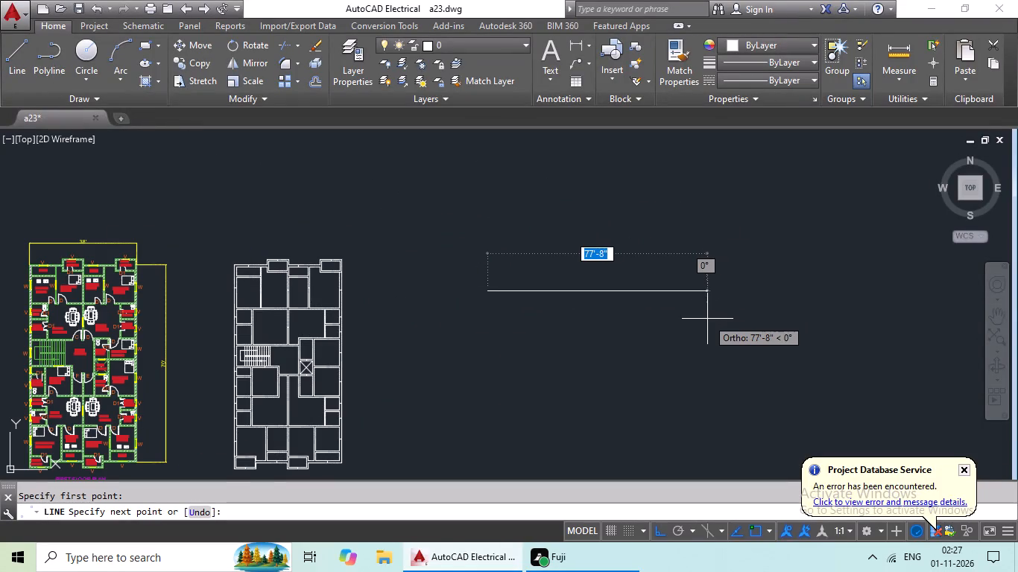
type("3'")
key("Return")
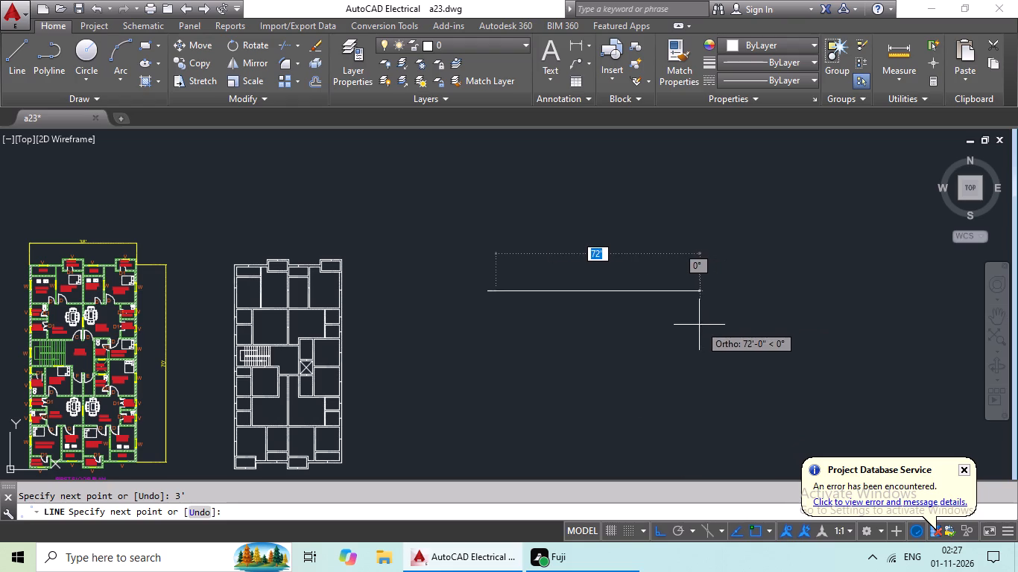
key("Escape")
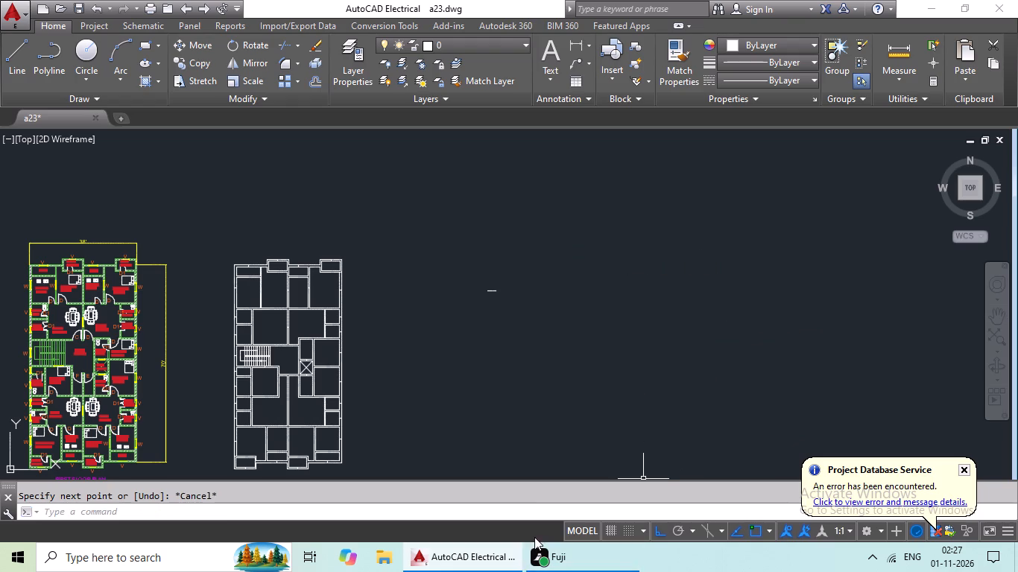